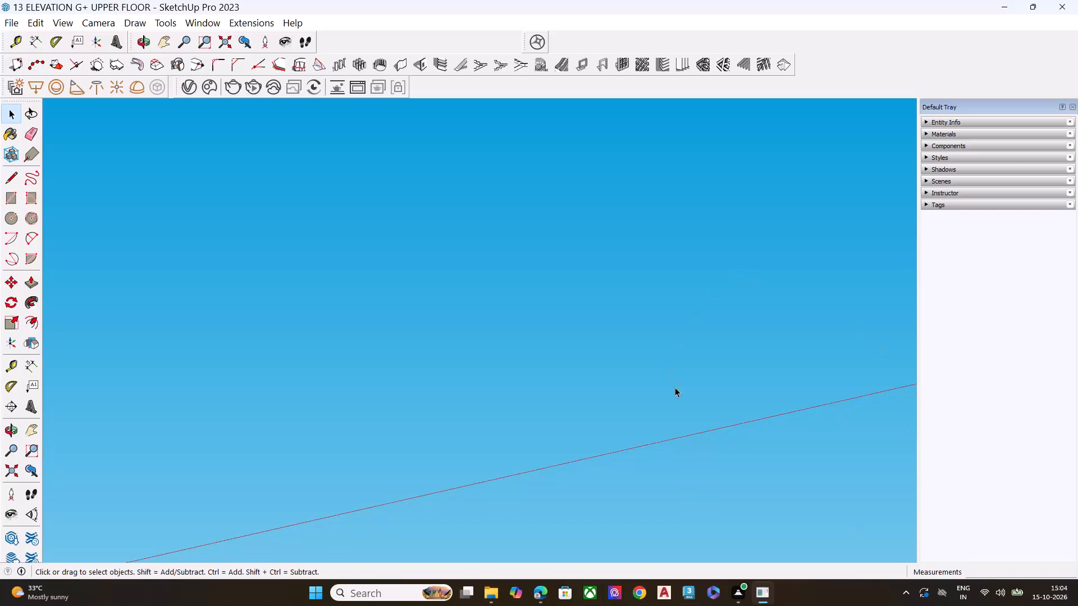
Delete the dividing edge that runs across the underside face of the building.
scroll(675, 387, down, 3)
scroll(676, 413, up, 1)
scroll(686, 425, down, 13)
scroll(811, 389, up, 11)
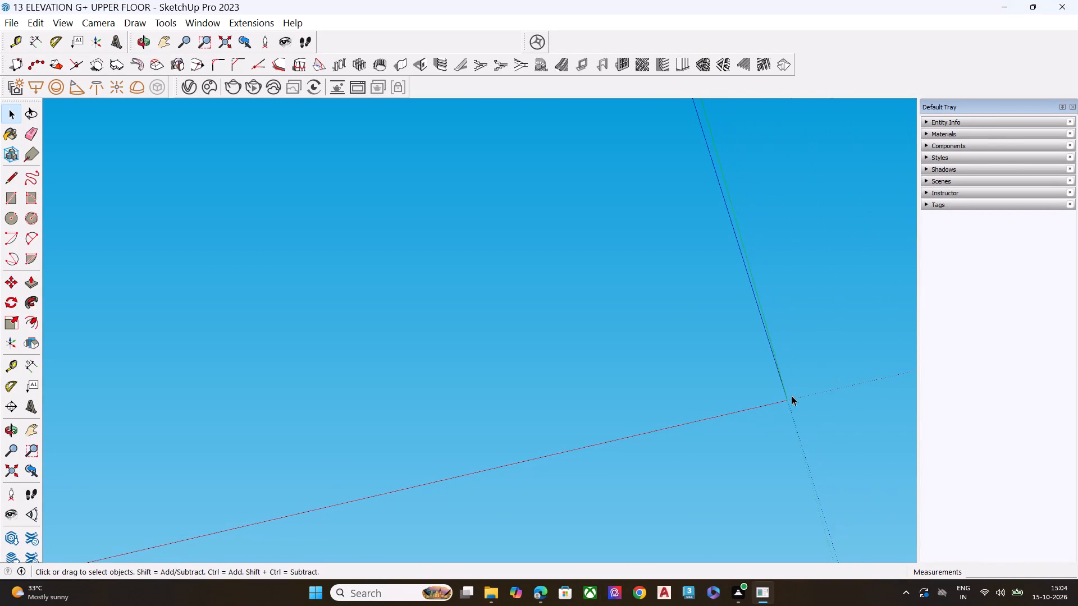
scroll(792, 396, up, 14)
scroll(788, 401, down, 1)
scroll(788, 402, up, 10)
scroll(780, 406, down, 1)
scroll(780, 406, up, 13)
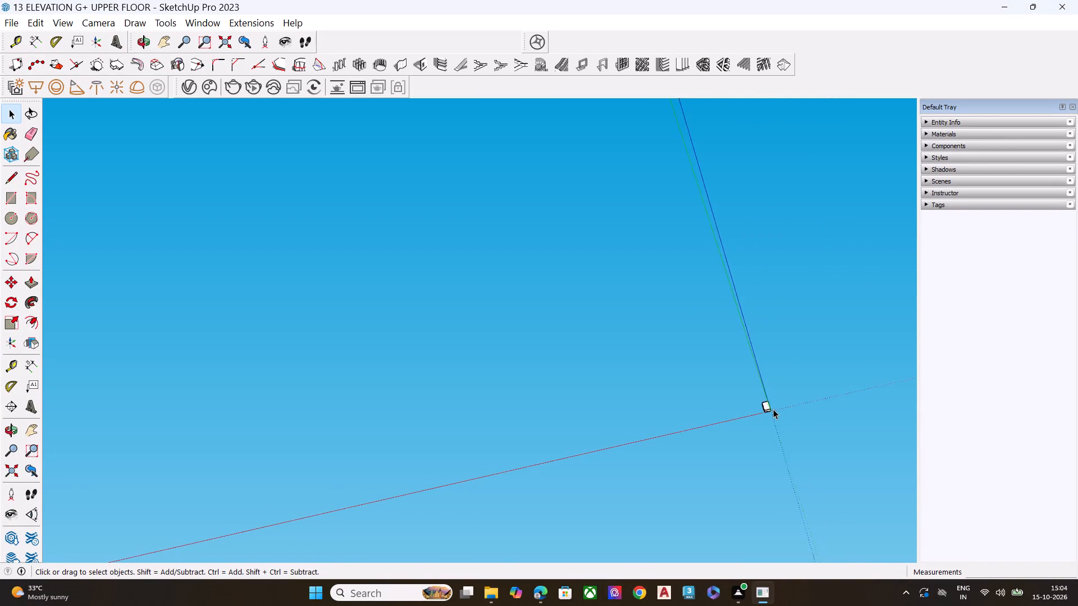
scroll(773, 409, up, 9)
scroll(773, 409, down, 1)
scroll(773, 409, up, 11)
scroll(704, 407, up, 9)
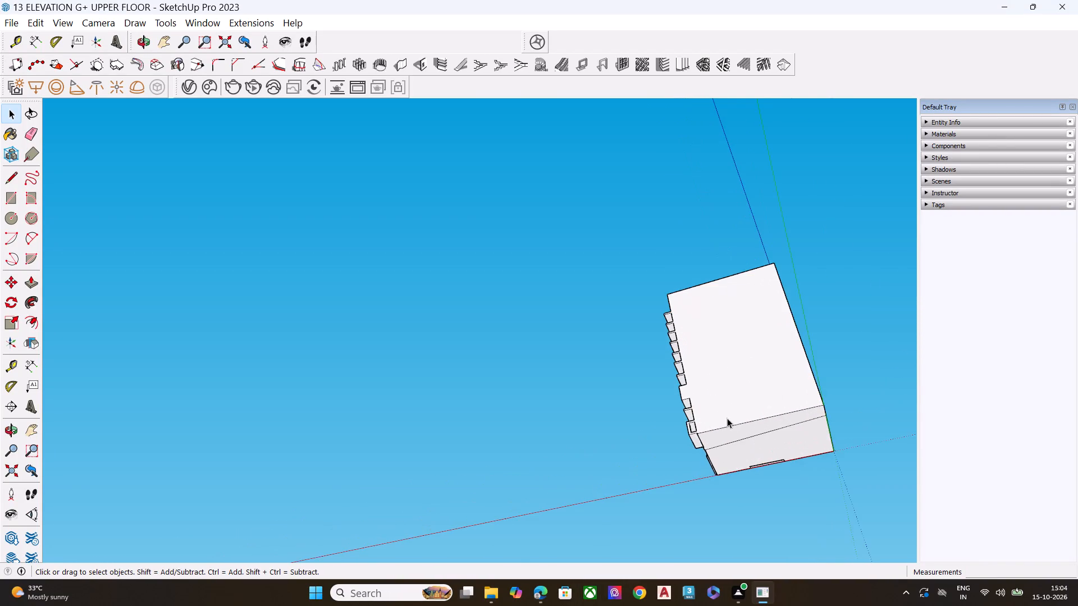
middle_drag(727, 417, 758, 245)
scroll(771, 357, up, 2)
scroll(768, 385, down, 1)
scroll(768, 392, up, 3)
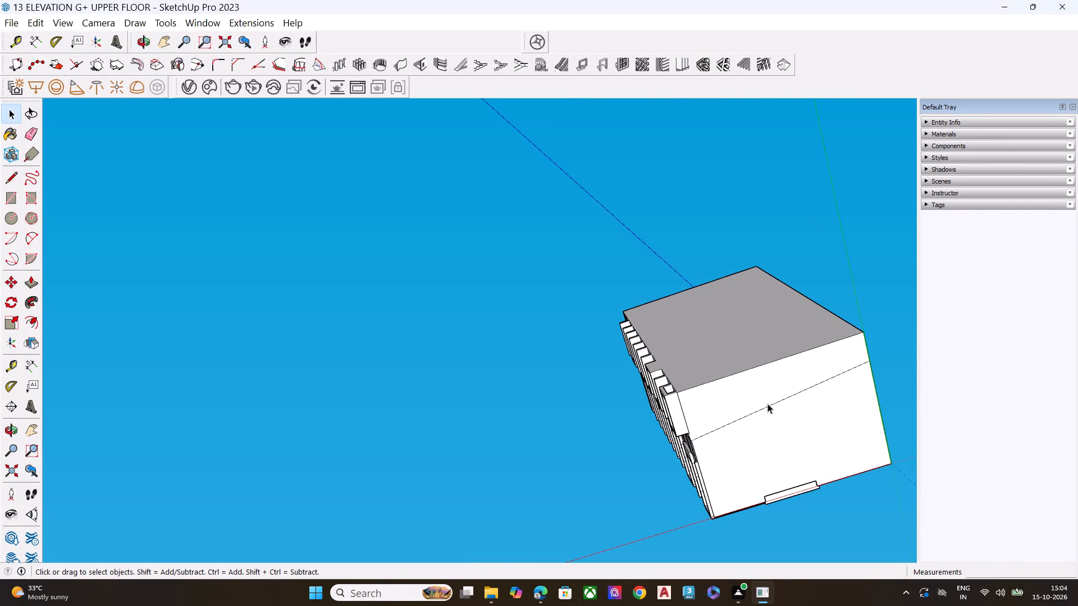
click(770, 406)
key(Delete)
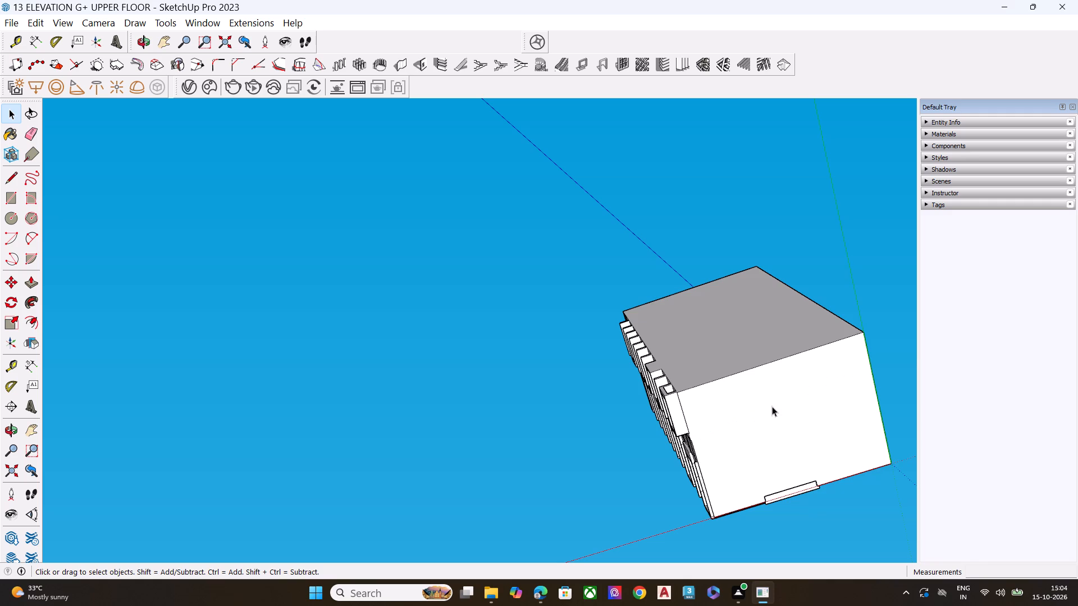
Examine the blank side wall, roof corner and balcony slabs close up from several angles to check how their surfaces display.
middle_drag(770, 397, 880, 554)
middle_drag(697, 382, 682, 497)
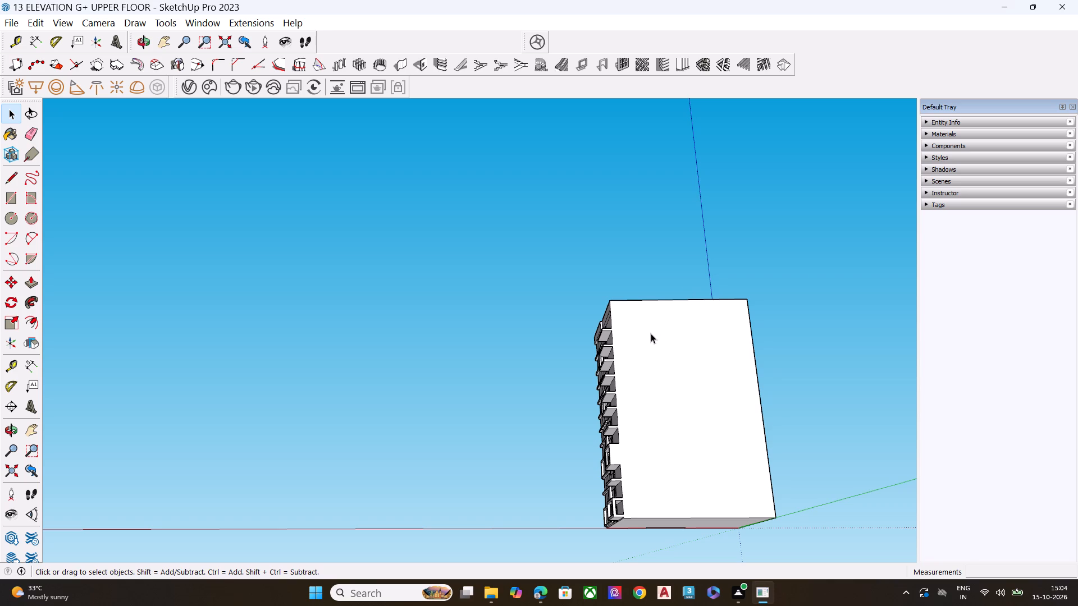
middle_drag(645, 431, 795, 594)
scroll(604, 328, up, 11)
scroll(604, 299, up, 14)
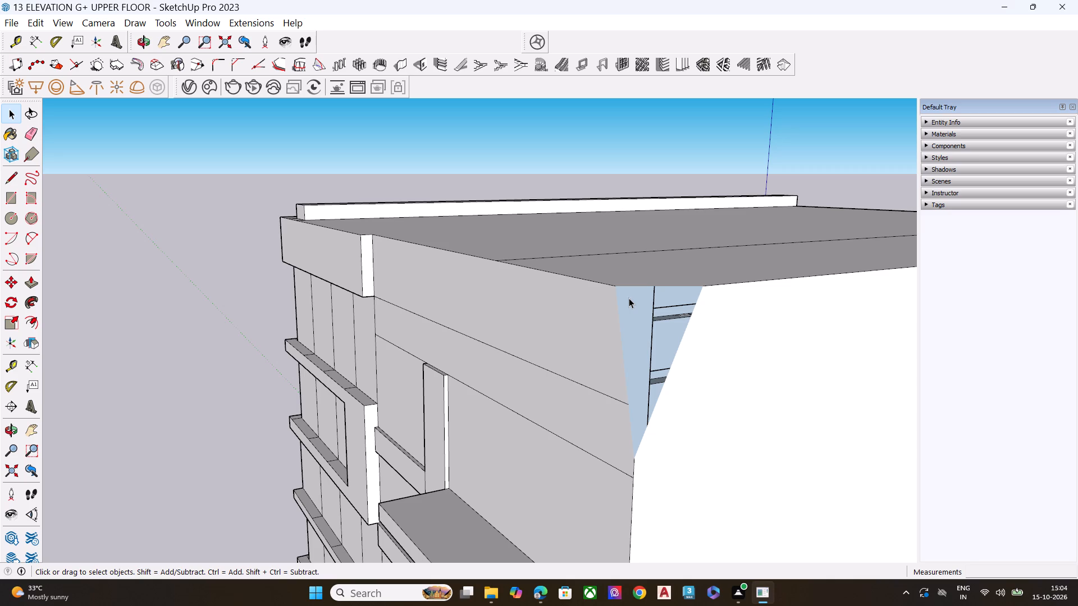
scroll(682, 356, up, 1)
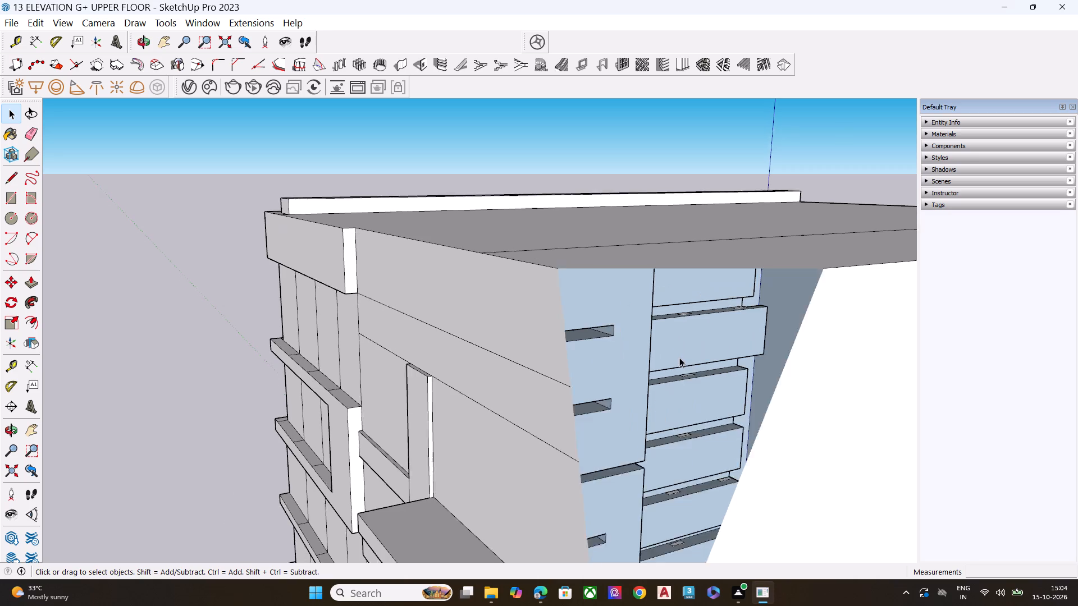
scroll(679, 357, up, 2)
scroll(678, 359, down, 3)
middle_click(674, 354)
scroll(674, 354, up, 3)
scroll(641, 351, down, 2)
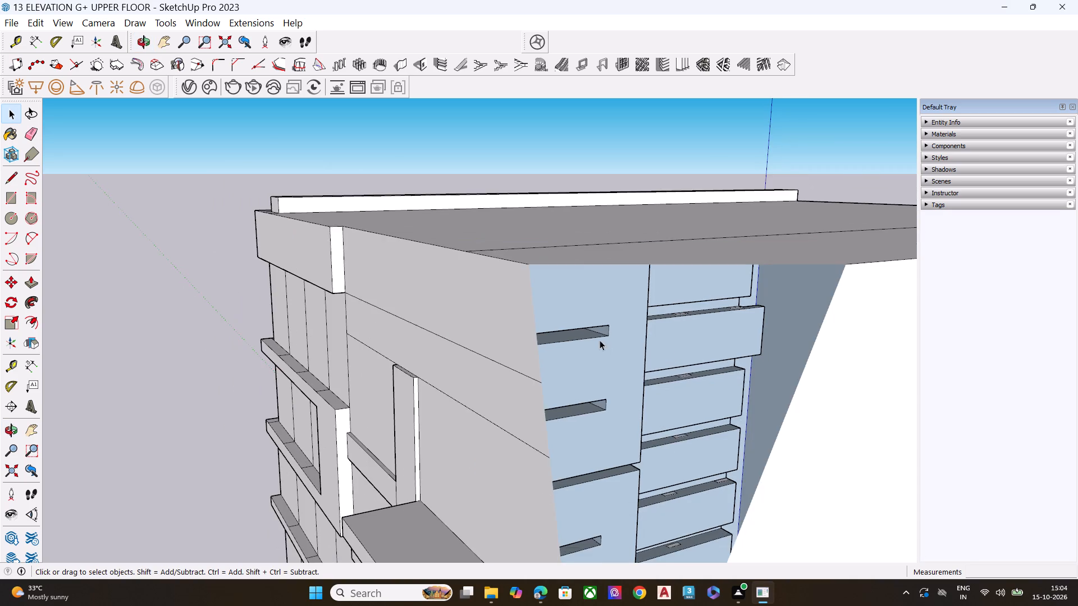
scroll(636, 323, up, 1)
scroll(650, 328, down, 3)
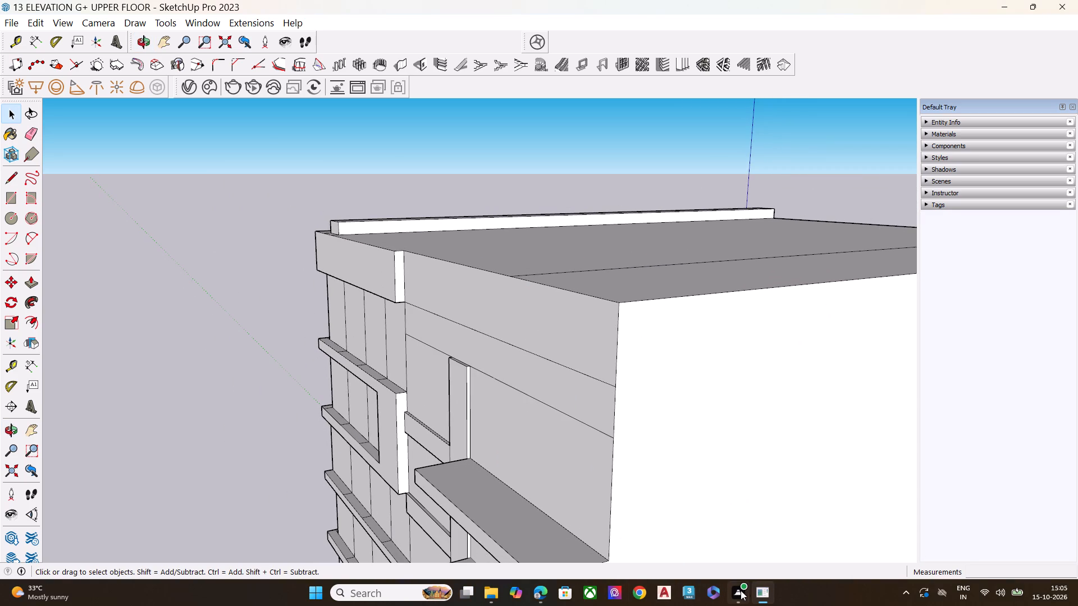
scroll(592, 290, down, 6)
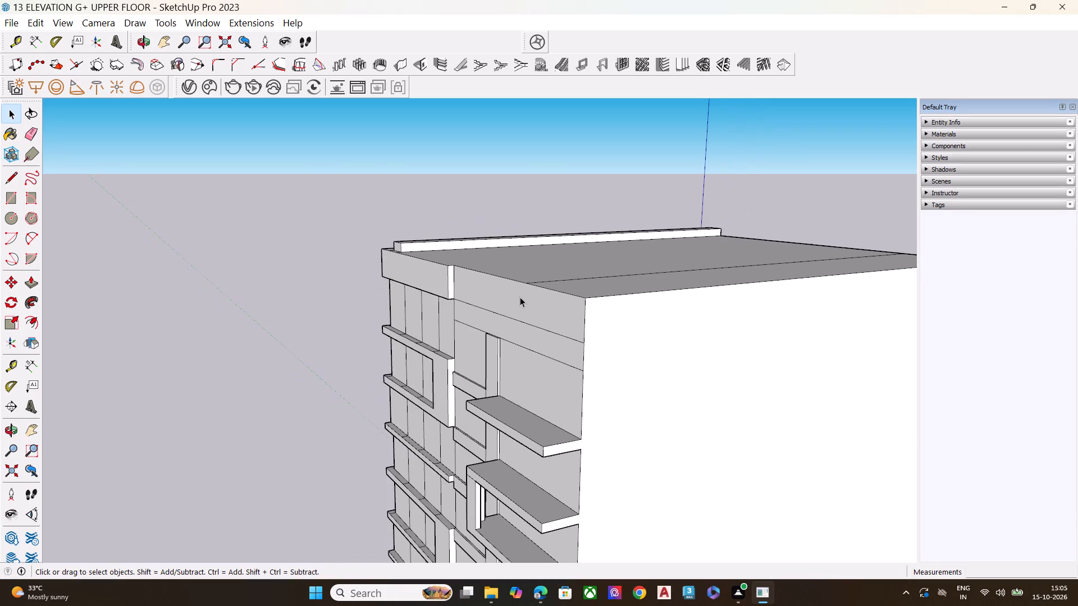
scroll(578, 282, down, 7)
middle_drag(739, 314, 605, 344)
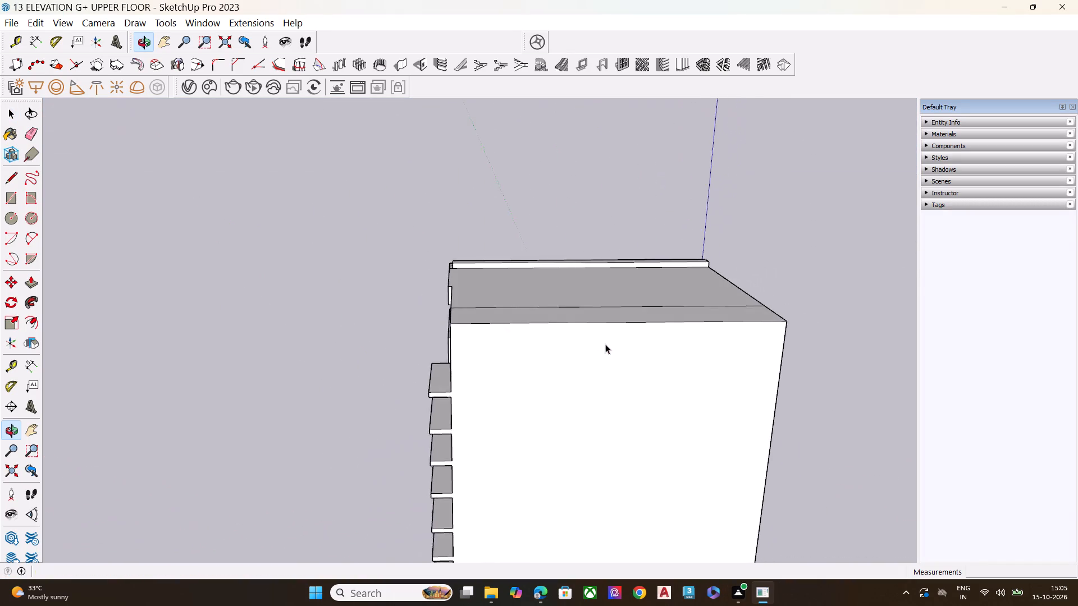
scroll(553, 368, up, 10)
scroll(395, 266, up, 9)
scroll(396, 267, down, 5)
scroll(394, 273, up, 1)
scroll(394, 273, down, 4)
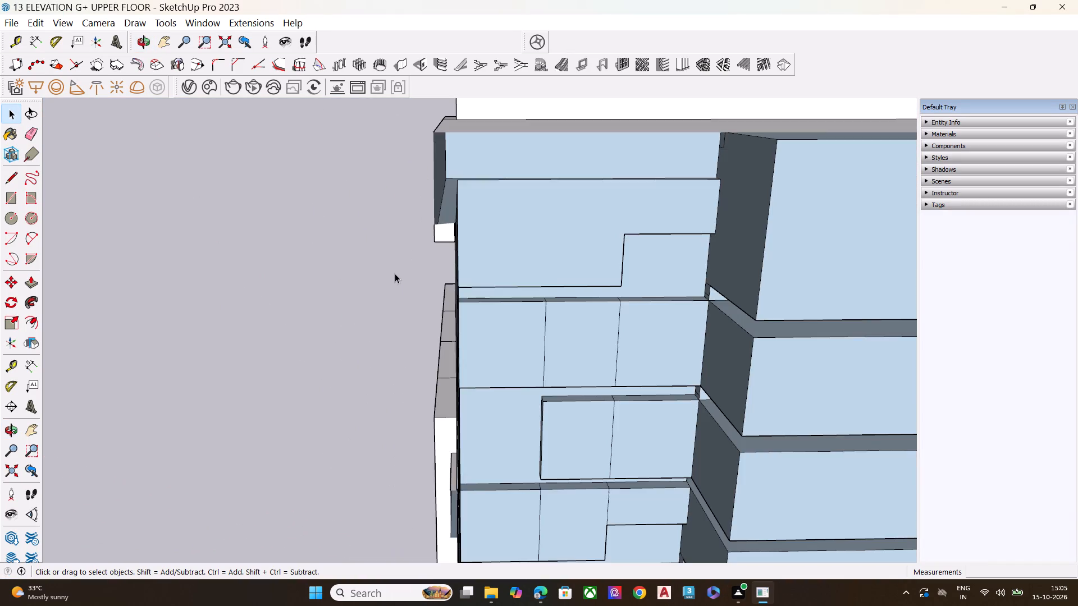
scroll(405, 266, down, 9)
middle_drag(439, 288, 631, 475)
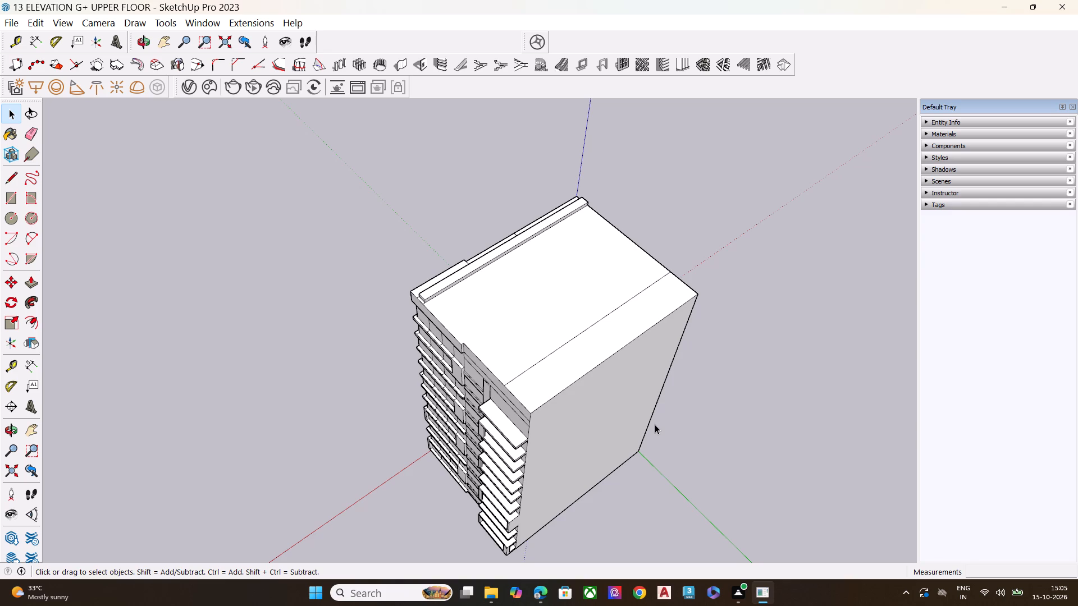
middle_drag(548, 456, 529, 443)
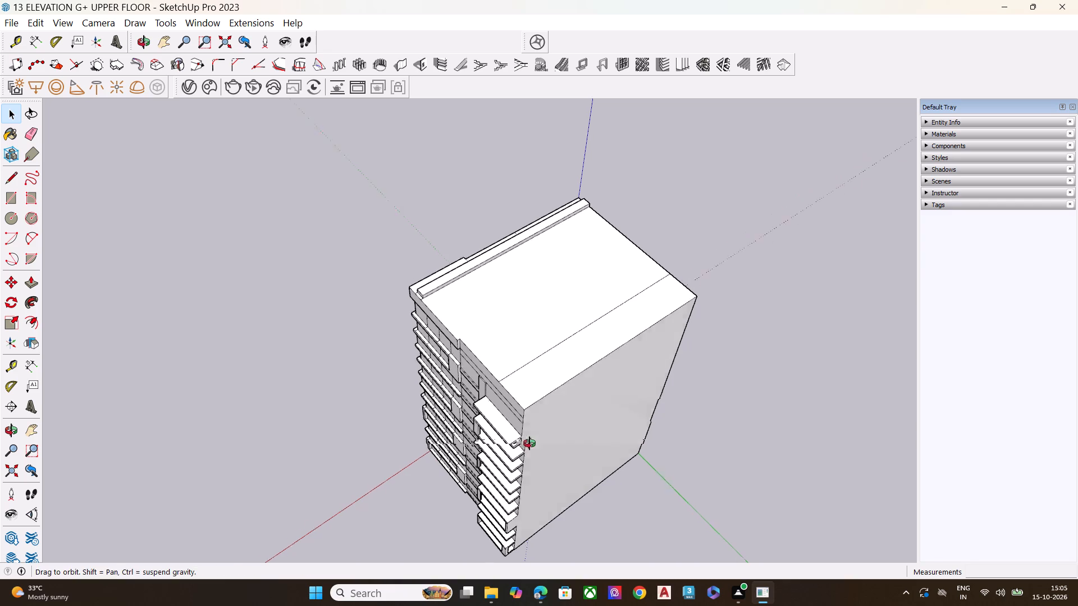
middle_drag(529, 443, 512, 351)
scroll(512, 351, up, 11)
scroll(483, 244, up, 11)
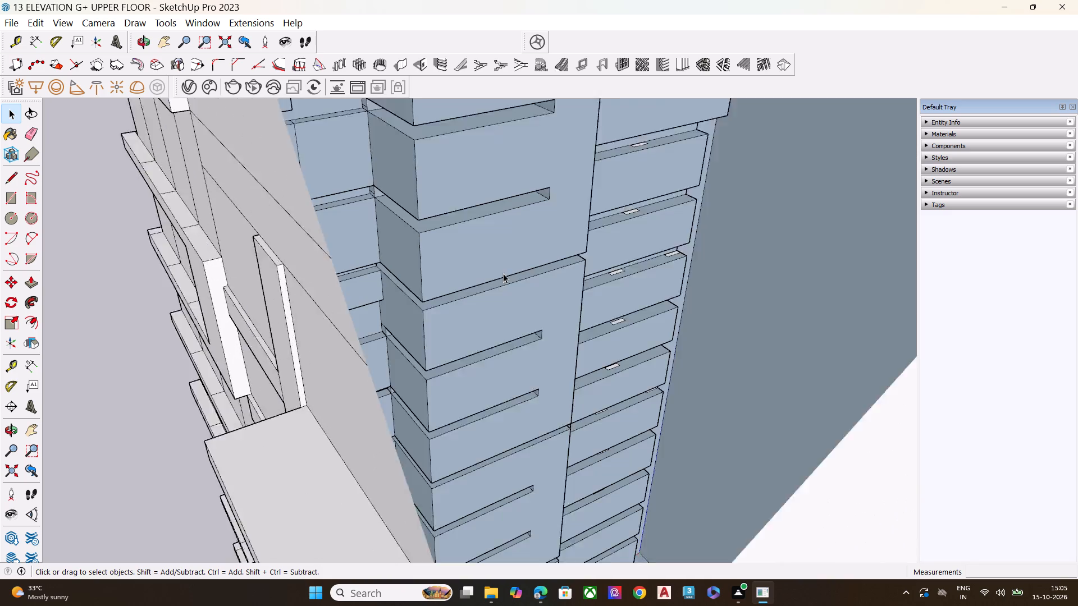
scroll(503, 273, up, 2)
scroll(519, 283, down, 4)
scroll(548, 298, up, 4)
scroll(548, 300, down, 1)
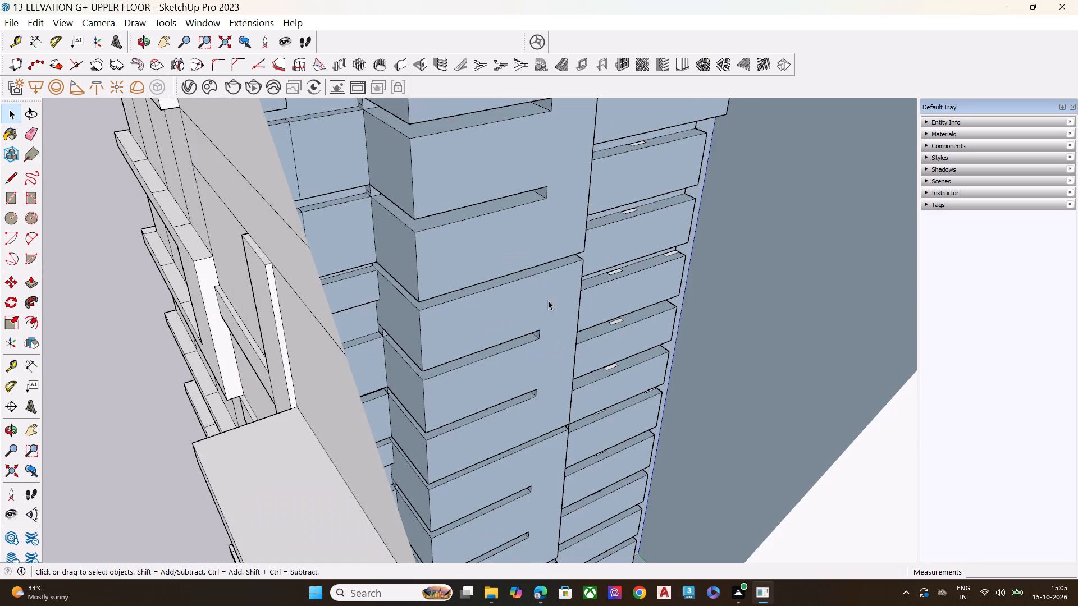
scroll(533, 307, down, 3)
scroll(638, 299, up, 4)
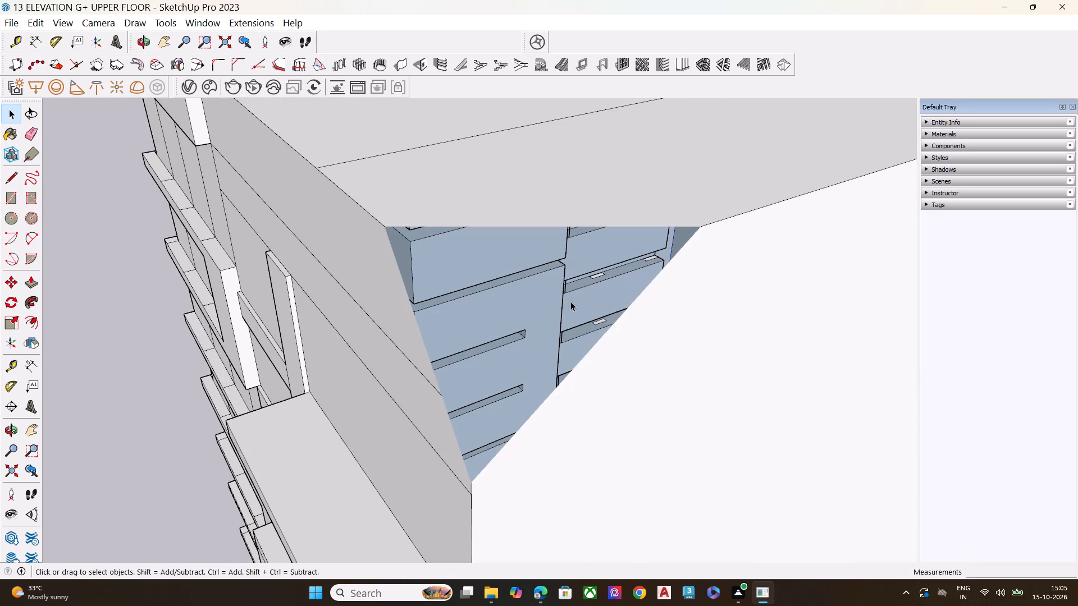
scroll(535, 301, up, 1)
scroll(535, 301, down, 1)
drag(535, 301, 542, 318)
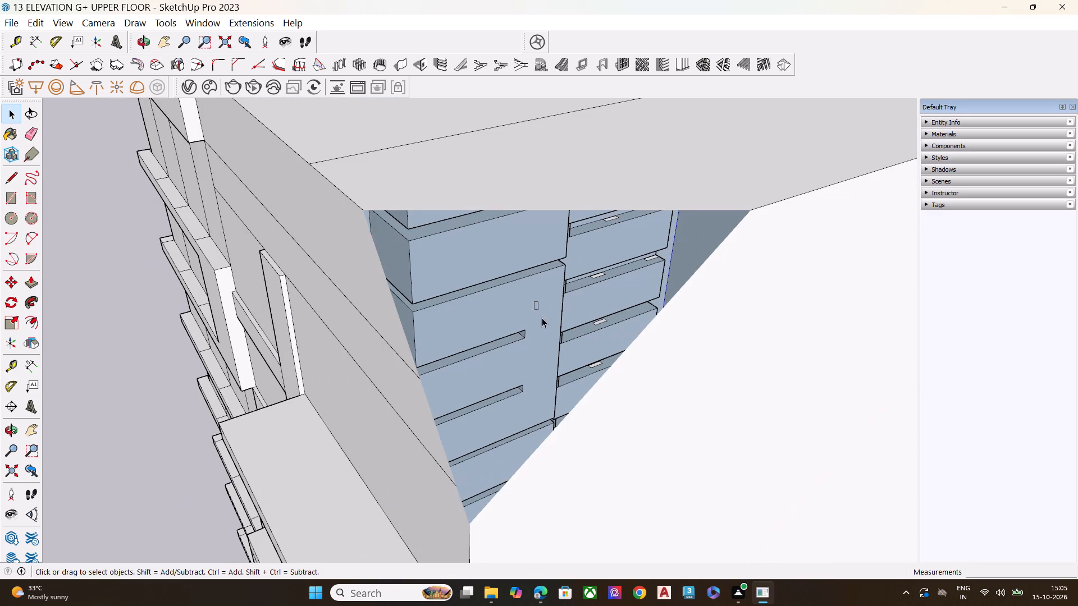
drag(542, 318, 545, 329)
middle_drag(543, 312, 540, 292)
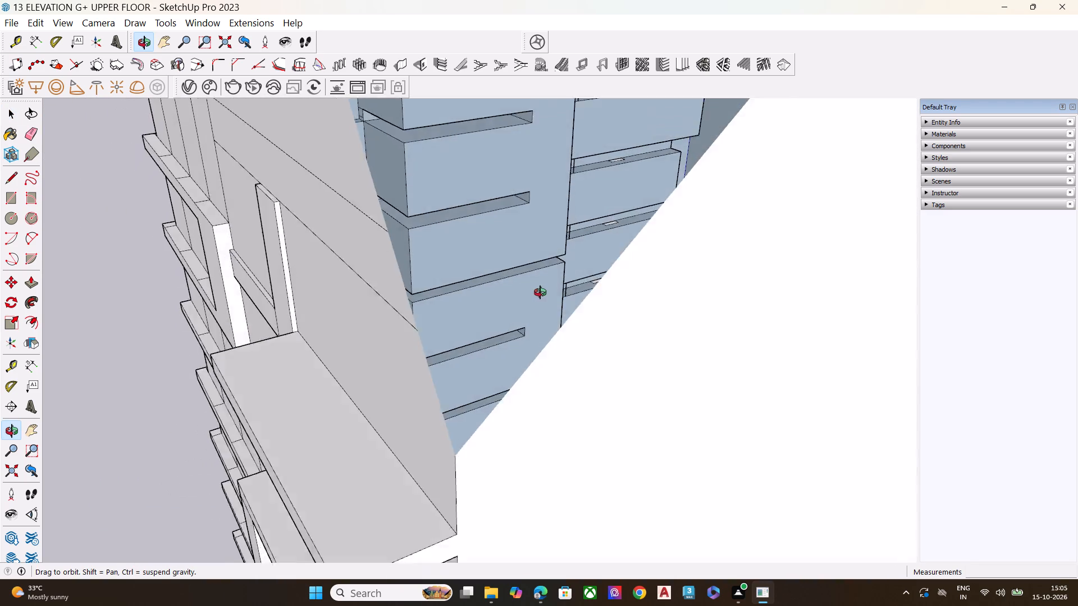
middle_drag(540, 292, 568, 167)
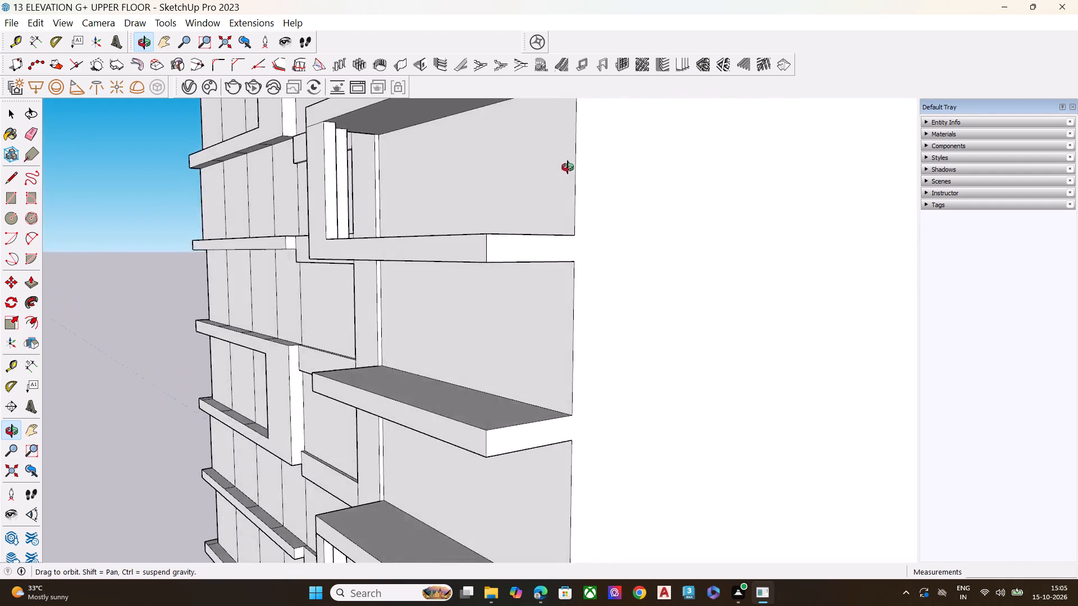
middle_drag(568, 167, 551, 235)
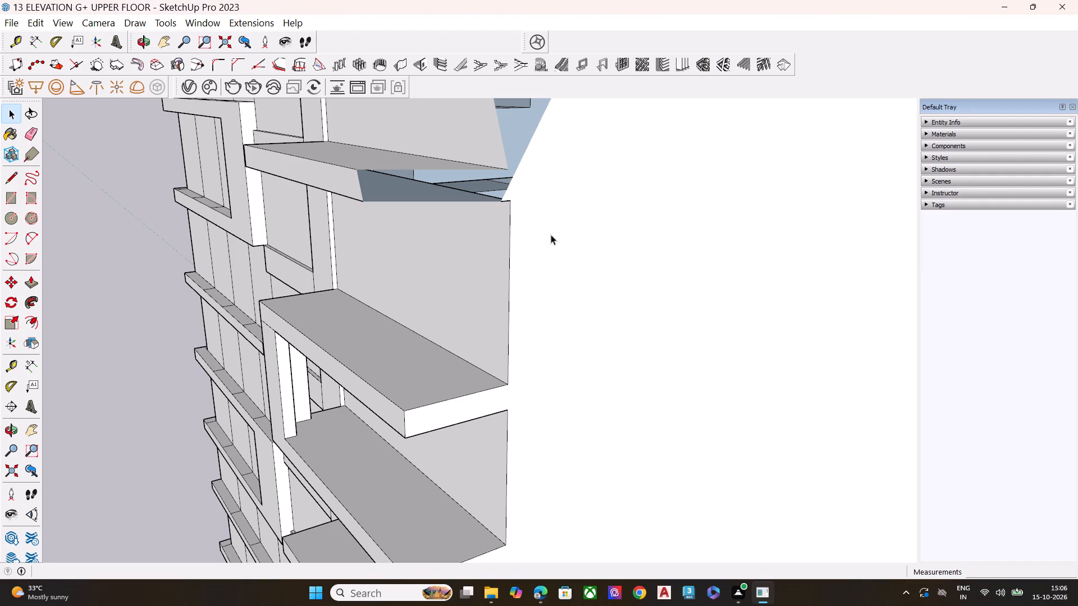
Check the camera options and inspect the balconies, roof and side walls from around the building.
click(95, 26)
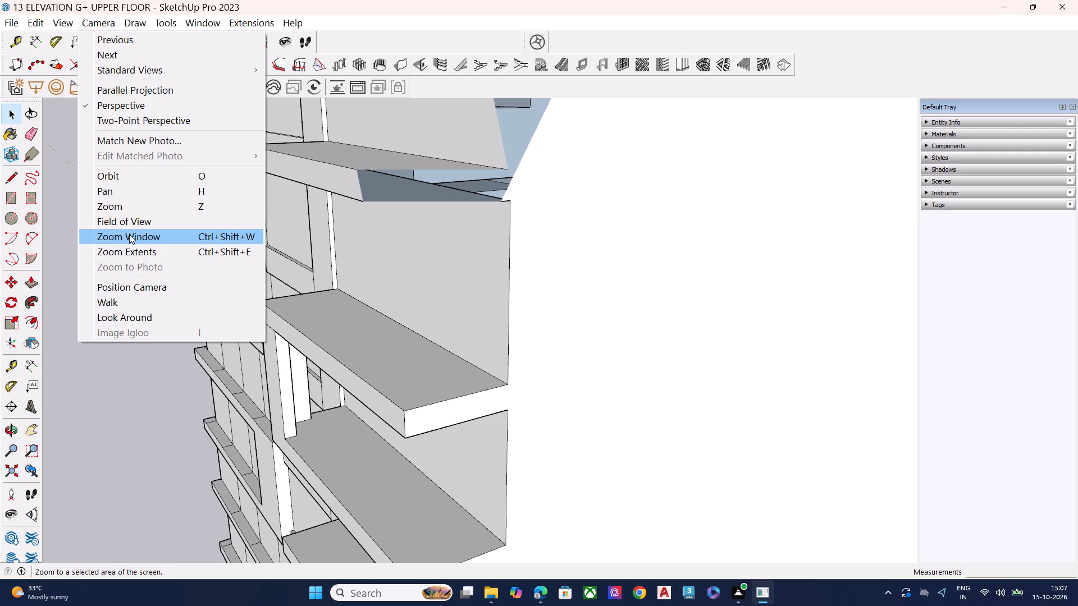
scroll(446, 472, down, 6)
middle_drag(582, 452, 754, 451)
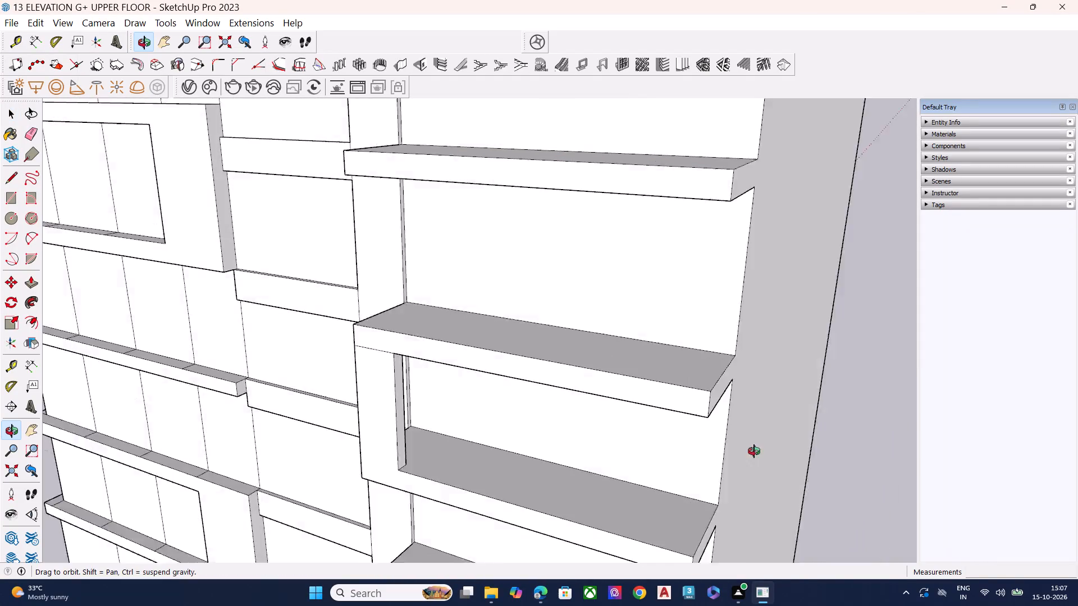
middle_drag(754, 451, 758, 451)
scroll(655, 431, down, 7)
middle_drag(636, 369, 578, 290)
middle_drag(505, 287, 433, 297)
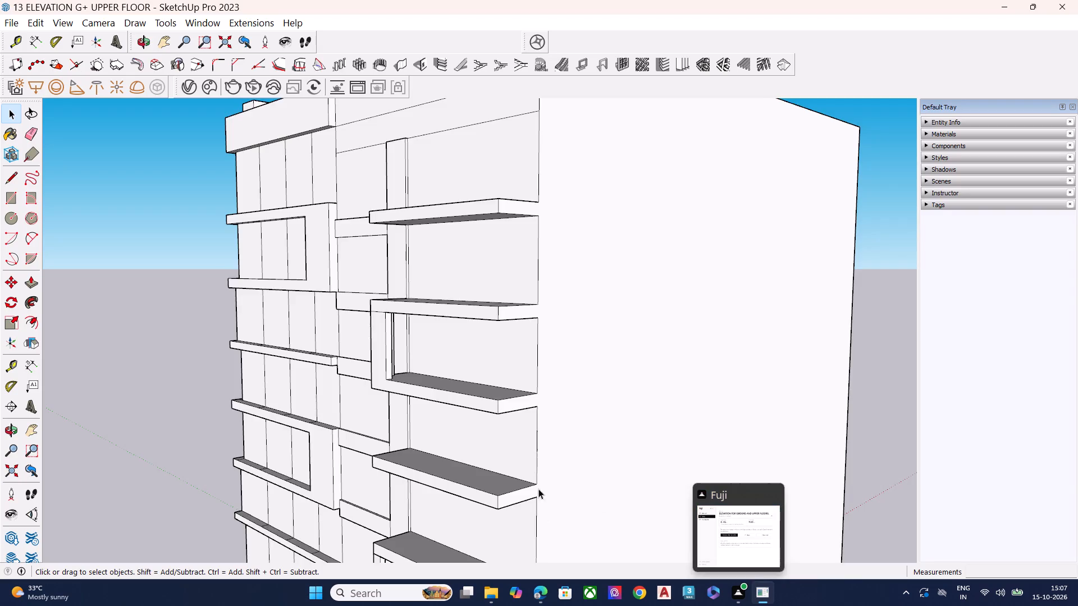
scroll(563, 413, down, 5)
middle_drag(715, 413, 376, 461)
middle_drag(474, 369, 321, 465)
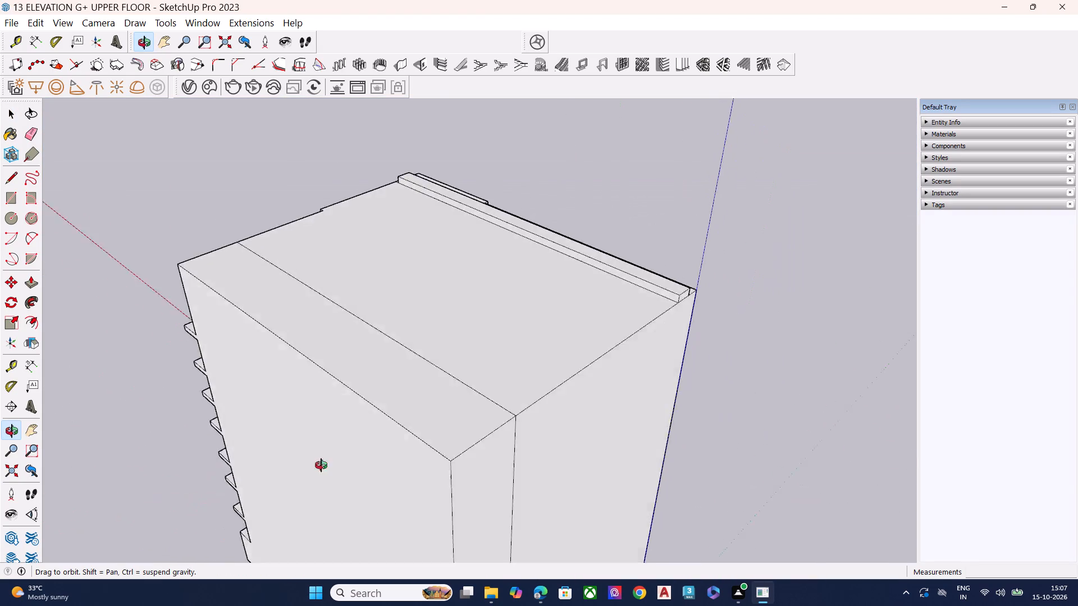
middle_drag(321, 465, 300, 454)
middle_drag(353, 442, 852, 419)
middle_drag(490, 460, 583, 410)
middle_drag(584, 410, 588, 405)
scroll(588, 404, up, 2)
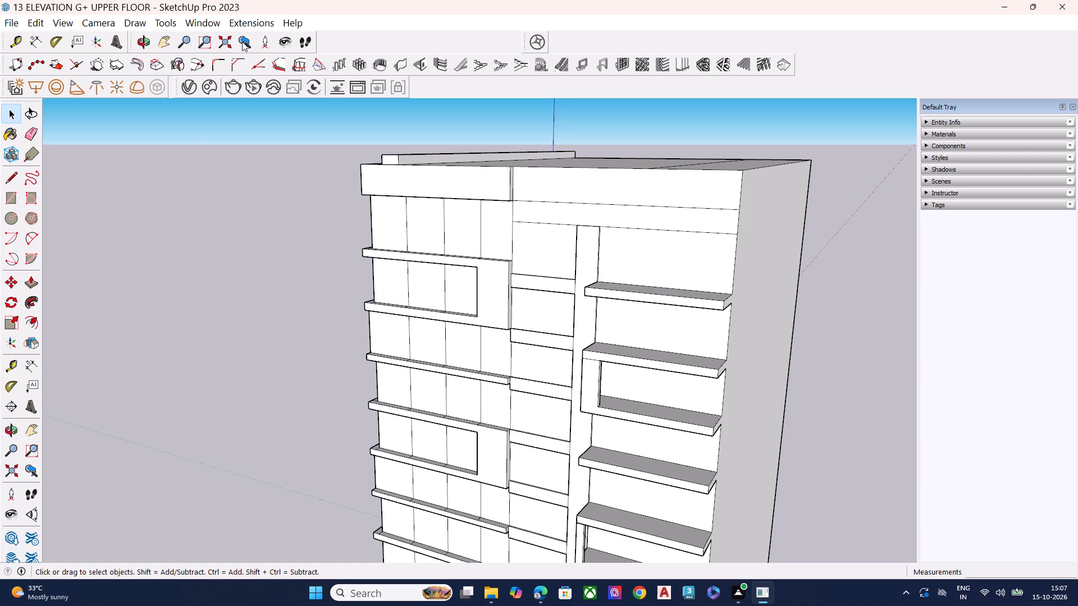
Review the General settings in the preferences and close them without making changes.
click(209, 18)
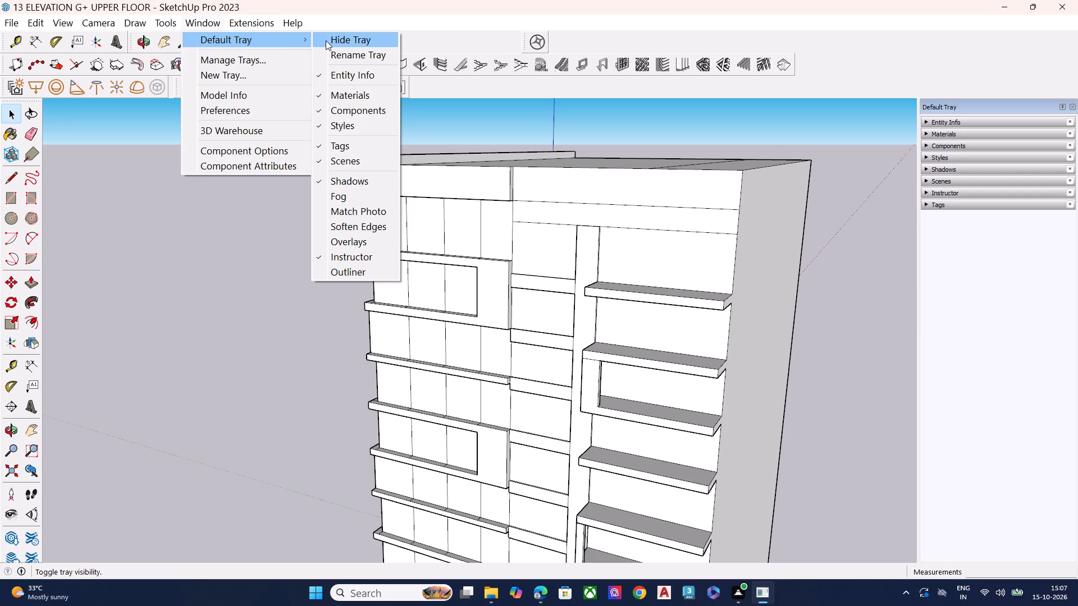
click(231, 107)
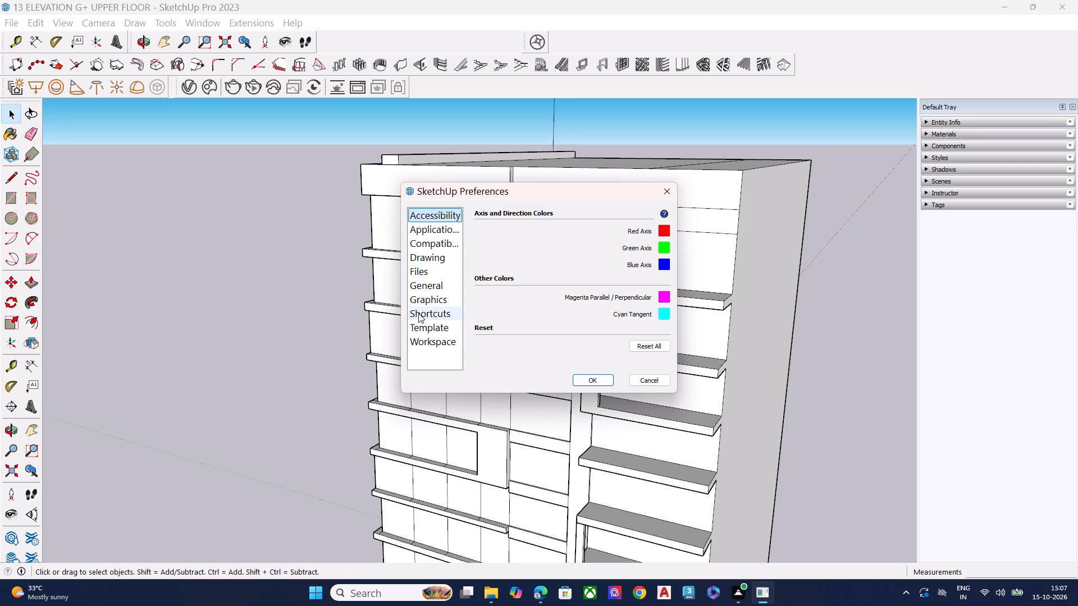
click(419, 289)
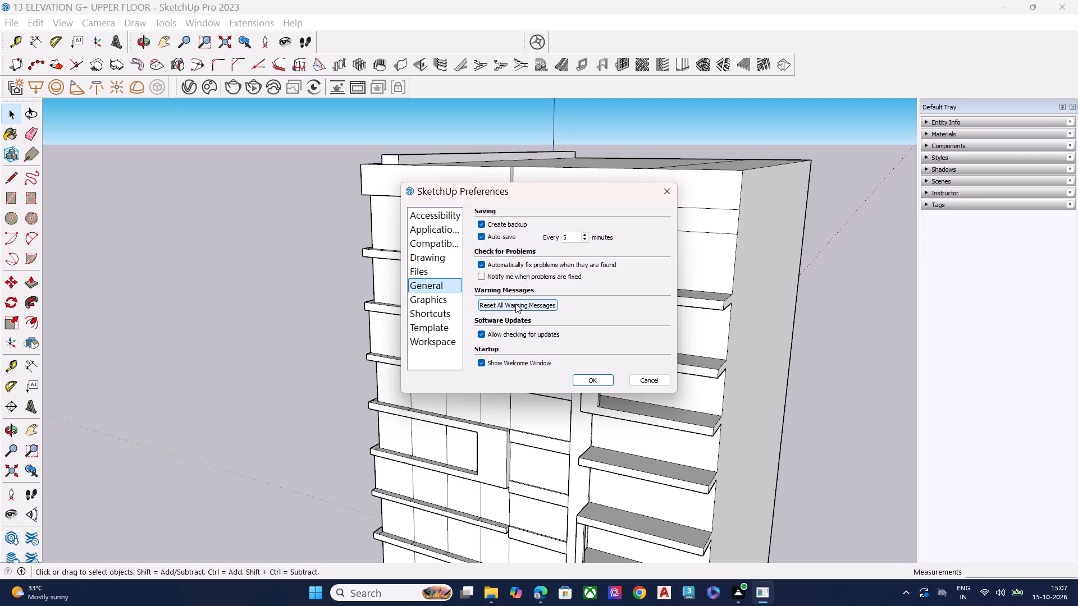
scroll(523, 304, down, 3)
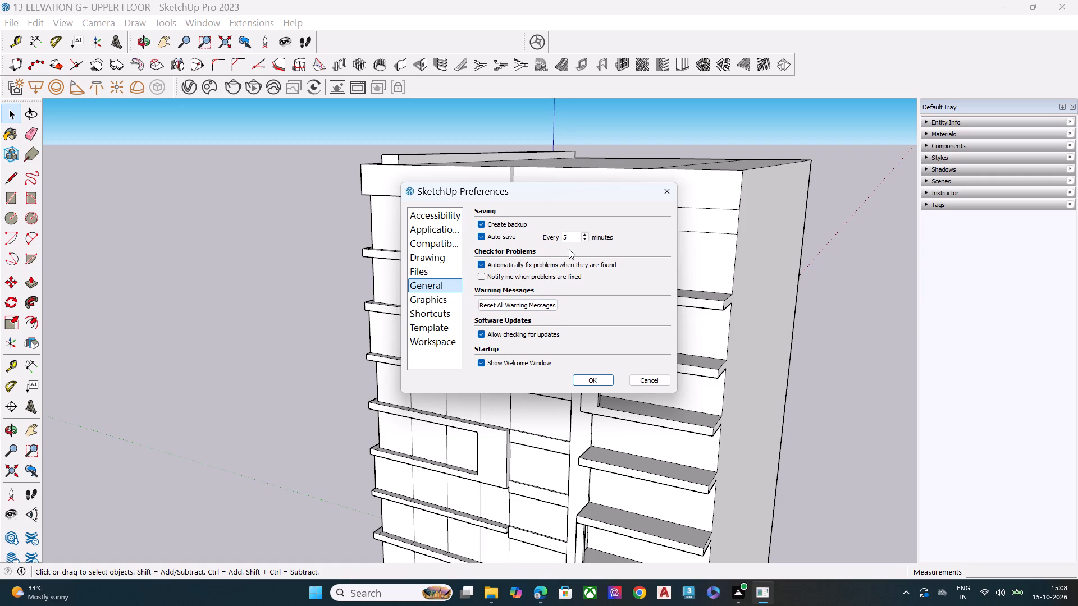
click(657, 190)
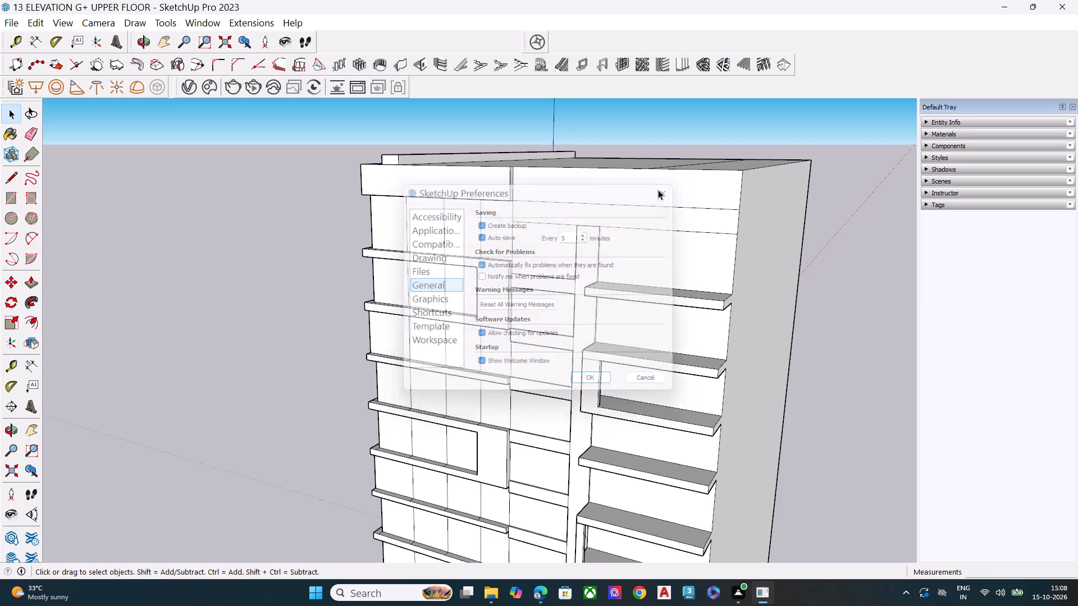
Examine the roof edge and blank side wall, ending with a view of the front façade.
middle_drag(719, 200, 481, 251)
scroll(488, 240, up, 1)
scroll(522, 209, down, 1)
scroll(523, 209, up, 1)
scroll(524, 209, down, 1)
scroll(524, 209, up, 1)
scroll(524, 209, down, 3)
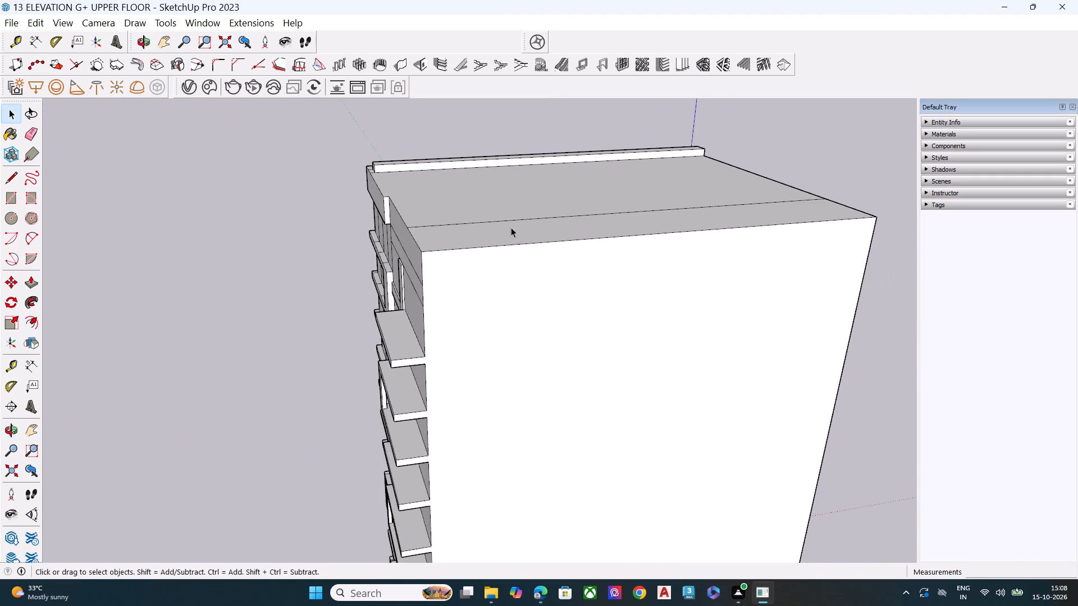
middle_drag(510, 227, 753, 208)
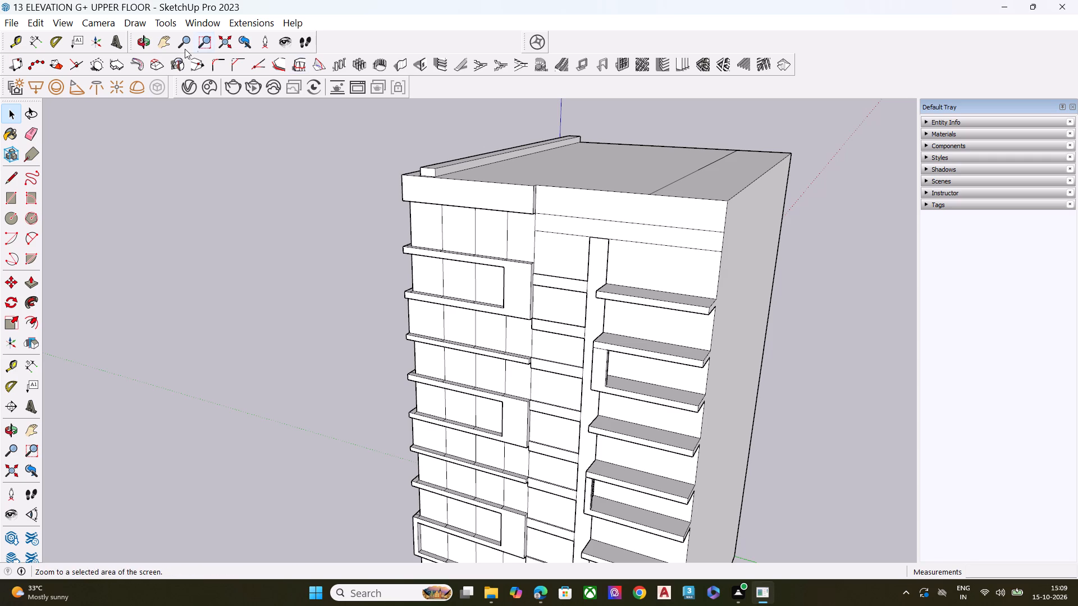
Zoom to the model's full extents and bring the building back into view to check how it displays.
click(107, 28)
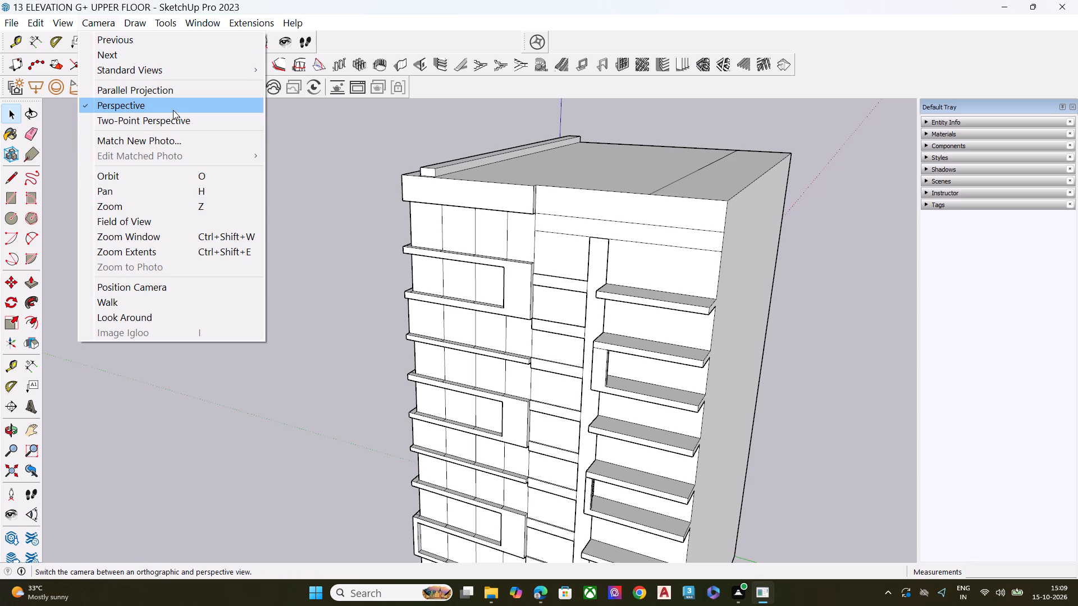
click(168, 251)
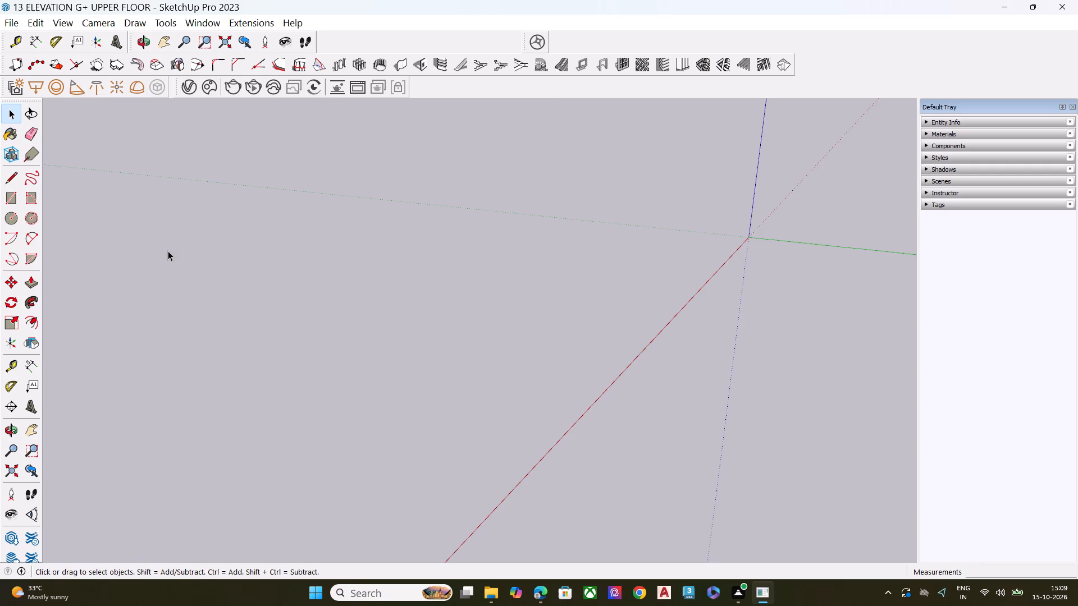
scroll(762, 219, up, 9)
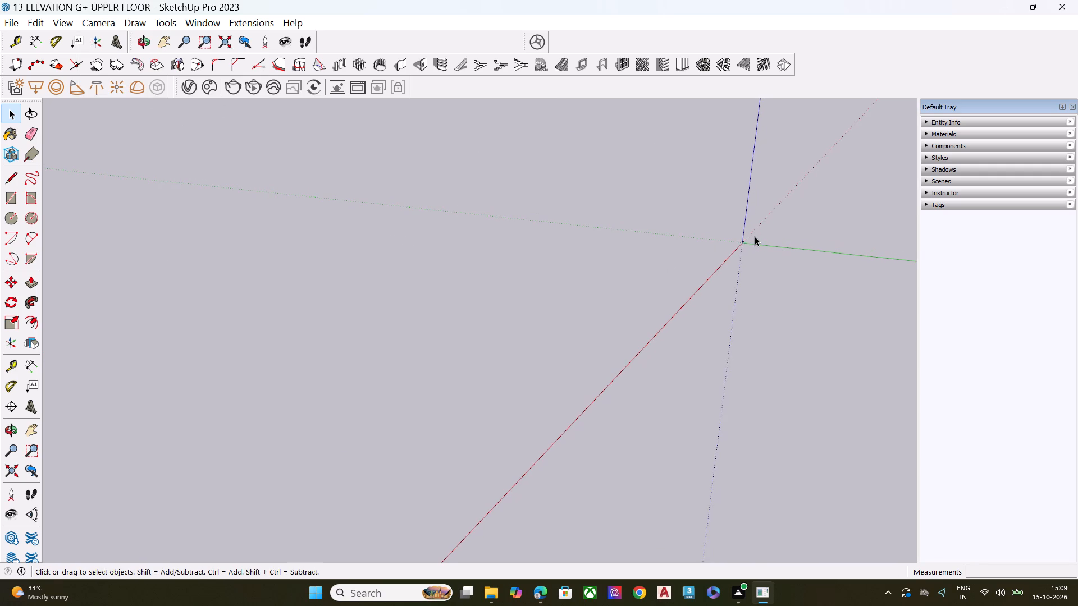
scroll(749, 238, up, 12)
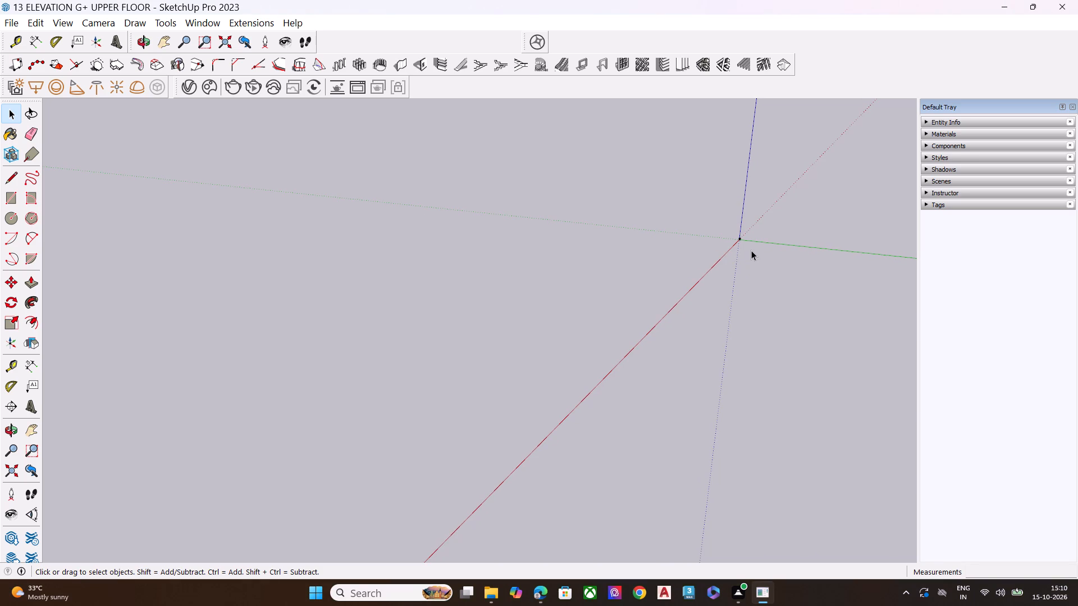
scroll(768, 241, up, 7)
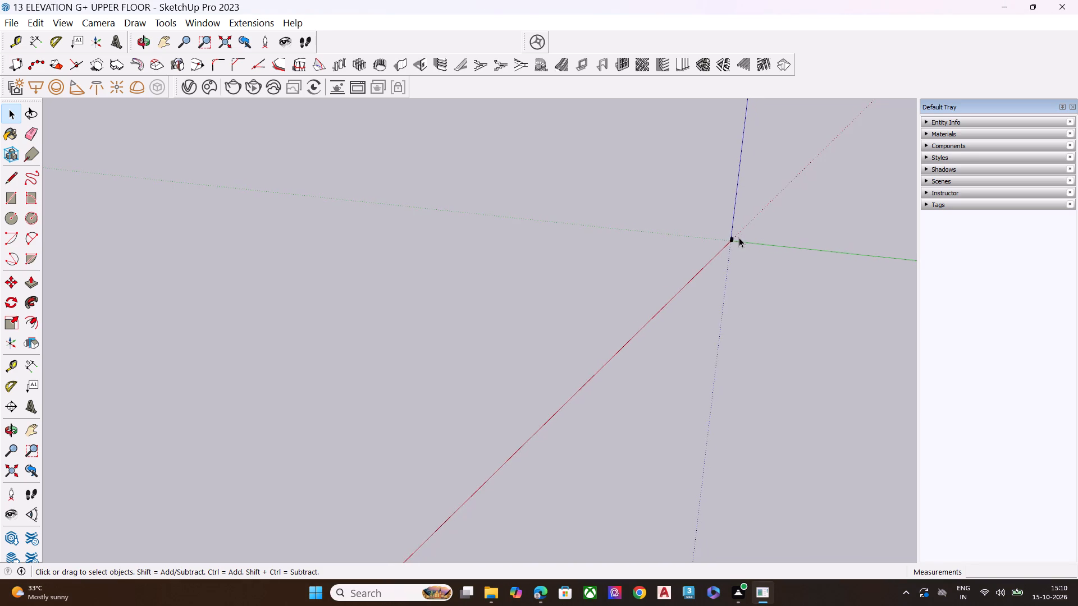
scroll(736, 238, up, 8)
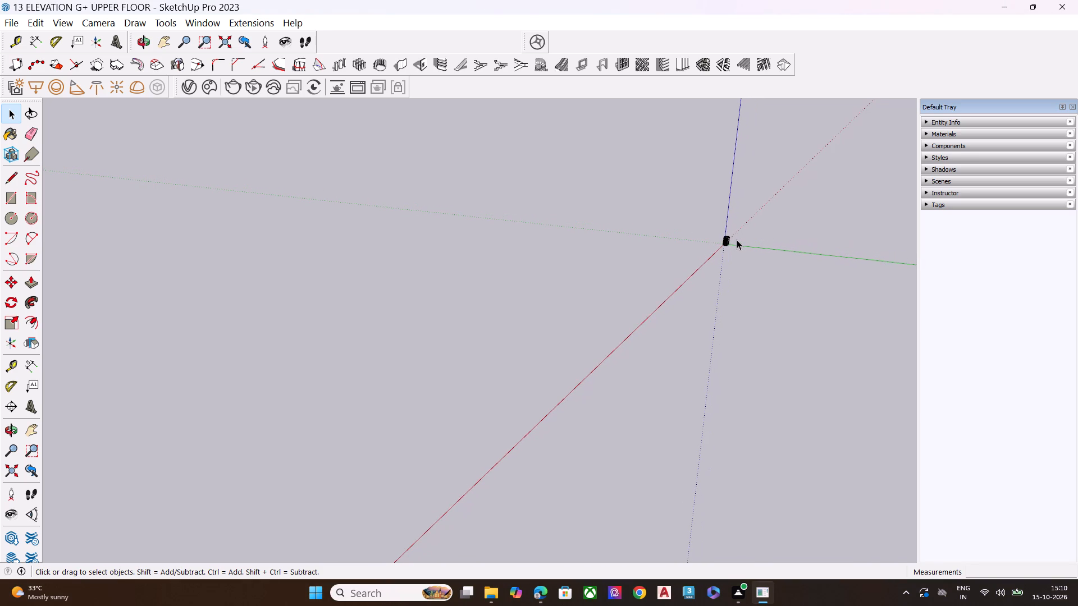
scroll(742, 246, up, 2)
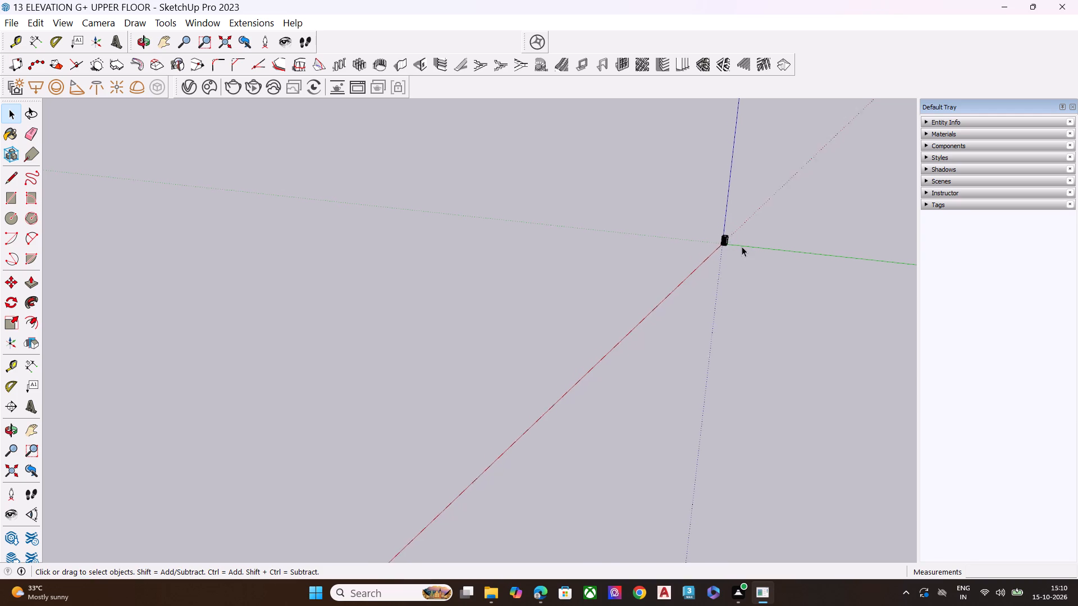
scroll(742, 246, up, 14)
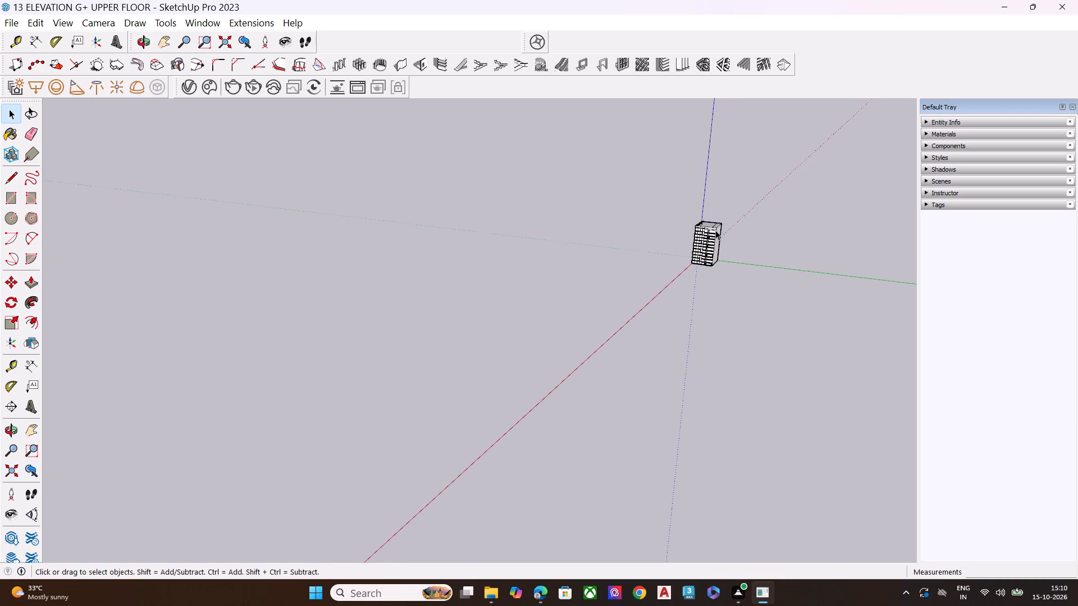
scroll(715, 230, up, 1)
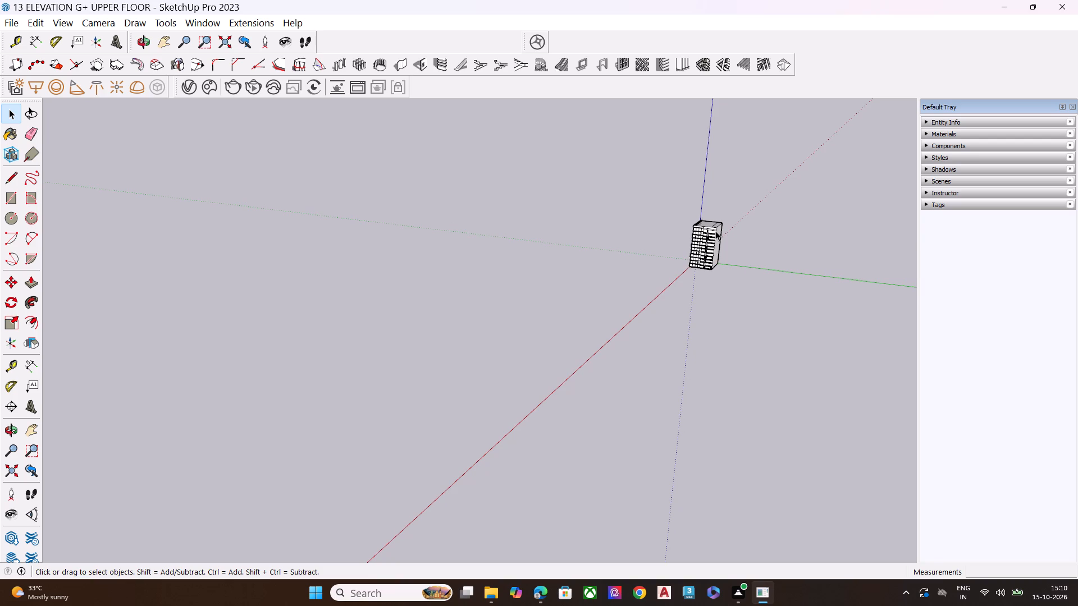
scroll(688, 245, up, 7)
middle_drag(734, 248, 663, 267)
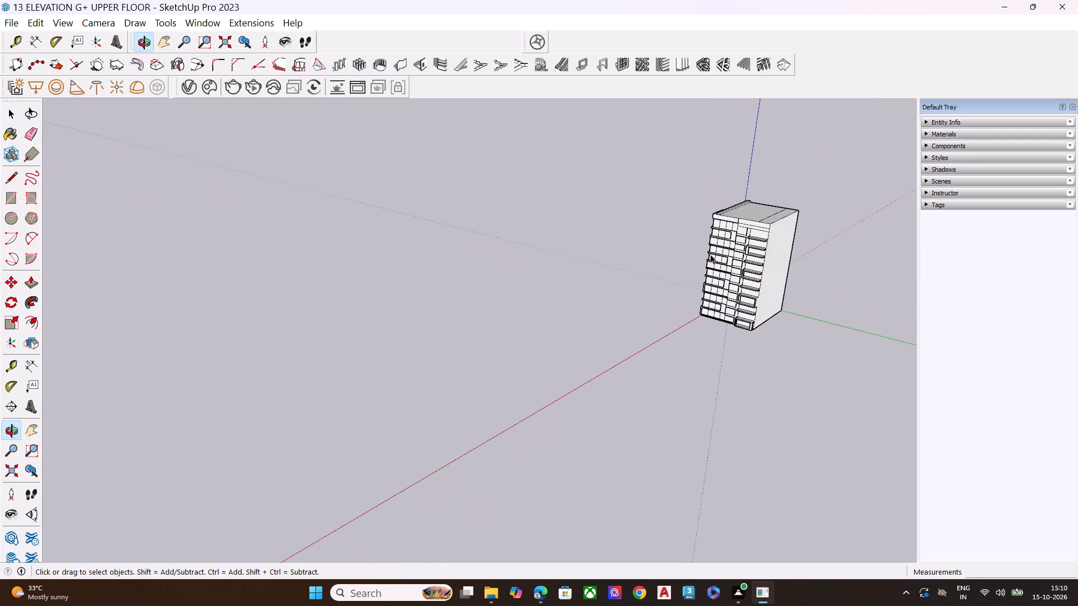
scroll(728, 231, up, 9)
scroll(825, 228, up, 9)
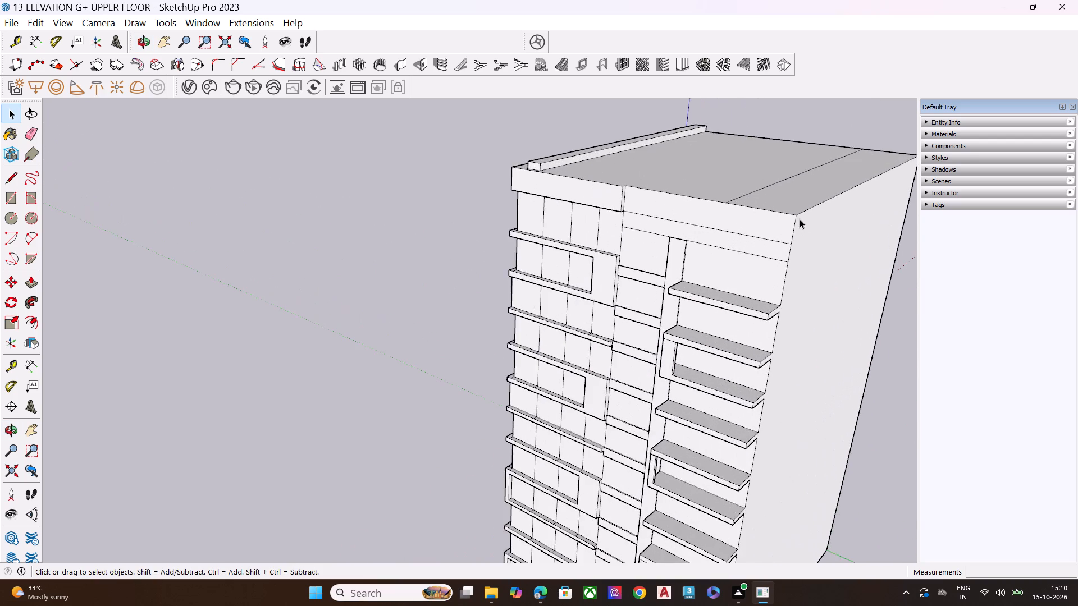
Examine the roof corner and upper façade close up to check how their surfaces display.
scroll(801, 218, up, 5)
scroll(801, 218, down, 1)
scroll(801, 218, up, 5)
scroll(805, 213, down, 1)
scroll(805, 213, up, 7)
scroll(805, 213, down, 2)
scroll(805, 213, up, 7)
scroll(793, 220, down, 2)
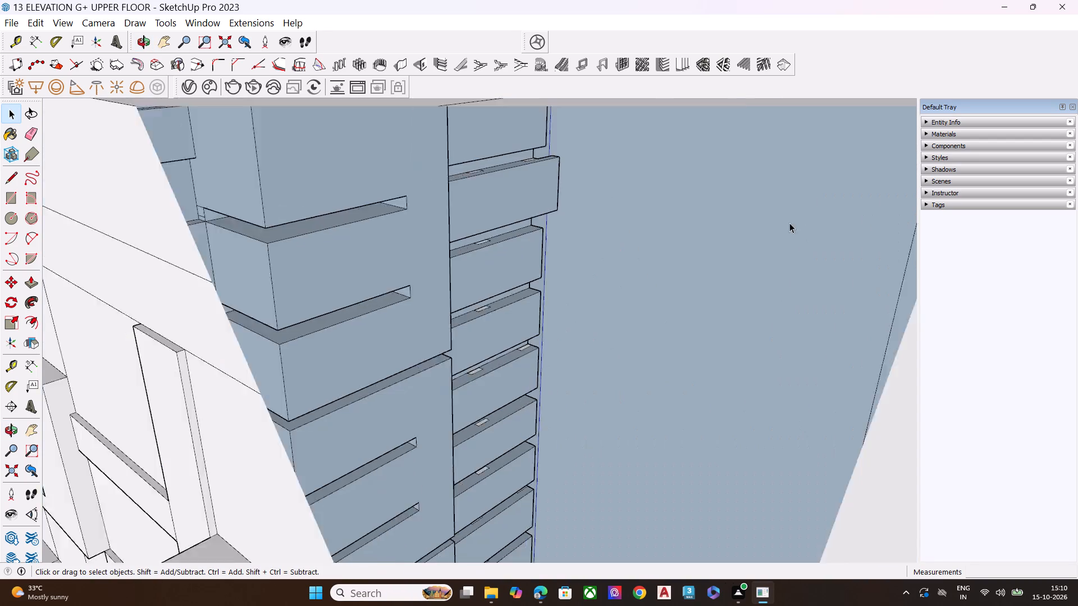
scroll(789, 223, down, 4)
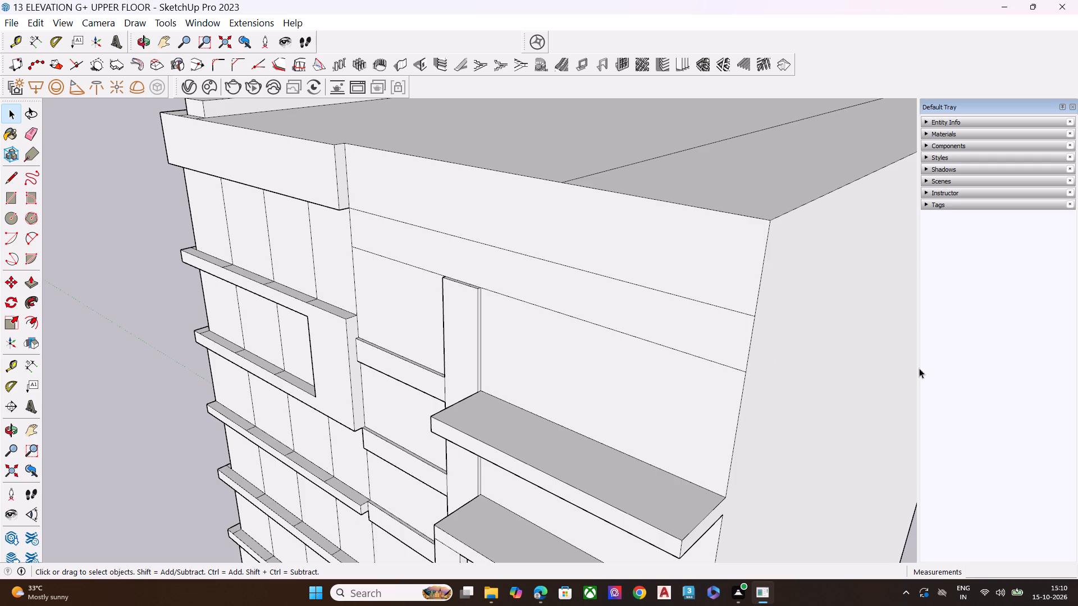
scroll(683, 268, down, 8)
Check how the building displays from its balcony and window corner at varying distances.
middle_drag(625, 281, 819, 249)
middle_drag(546, 322, 808, 284)
scroll(629, 127, up, 5)
scroll(580, 162, down, 7)
scroll(602, 241, up, 1)
scroll(603, 240, down, 9)
scroll(603, 240, up, 1)
scroll(605, 238, down, 1)
scroll(605, 238, up, 1)
scroll(605, 238, down, 1)
scroll(605, 238, up, 1)
scroll(605, 238, down, 5)
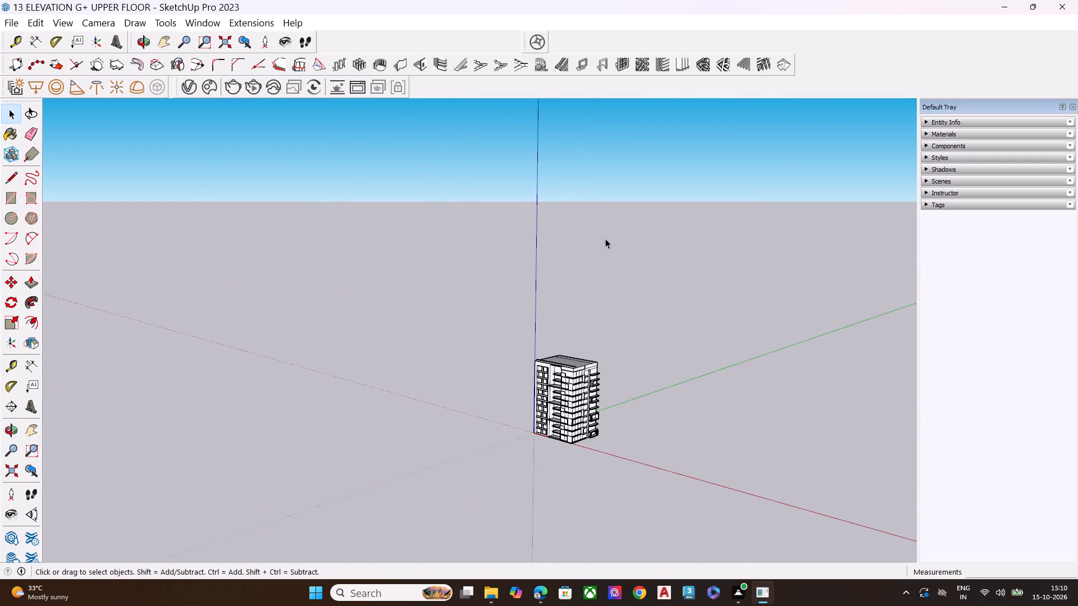
scroll(605, 238, down, 8)
scroll(568, 377, up, 8)
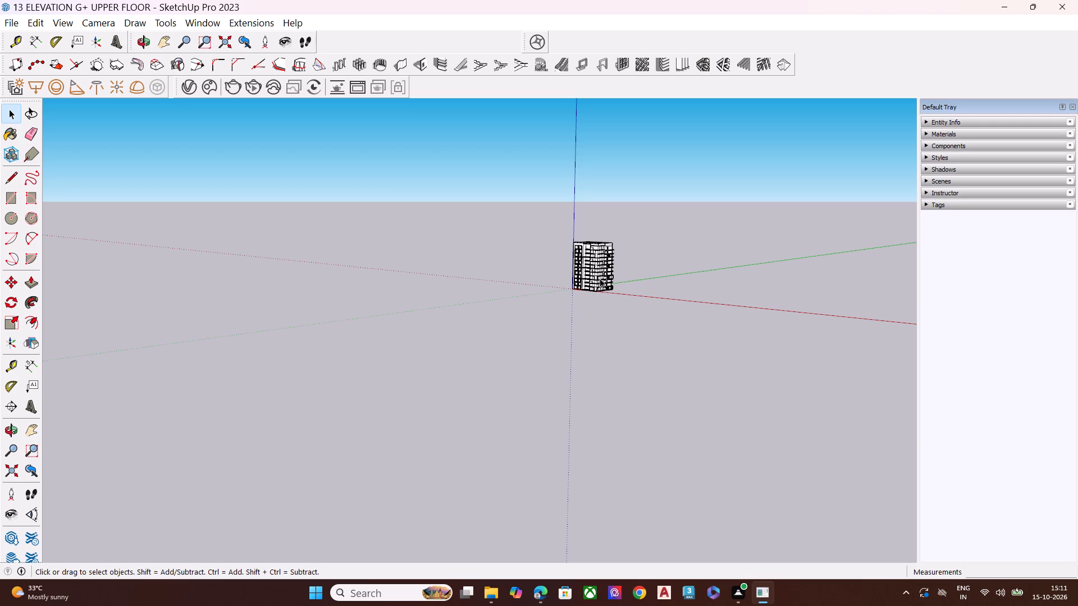
Examine the corner façade, roof and projecting balconies from a raised viewpoint at closer range.
scroll(603, 272, up, 15)
scroll(603, 253, down, 1)
scroll(603, 253, up, 4)
middle_drag(624, 261, 585, 347)
scroll(590, 336, down, 1)
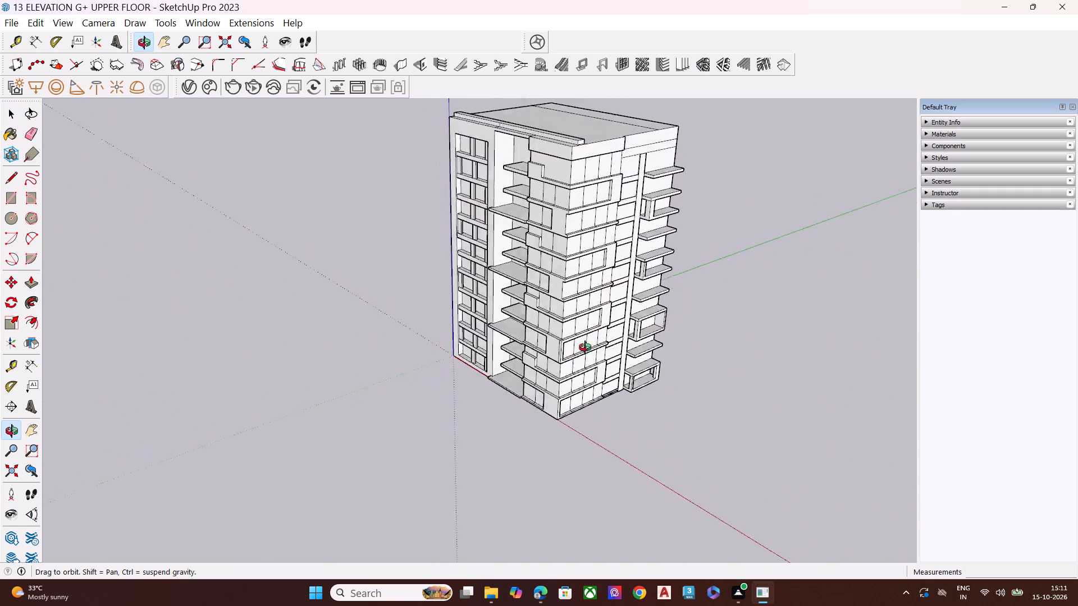
middle_drag(585, 347, 517, 411)
scroll(637, 270, up, 8)
scroll(657, 254, down, 5)
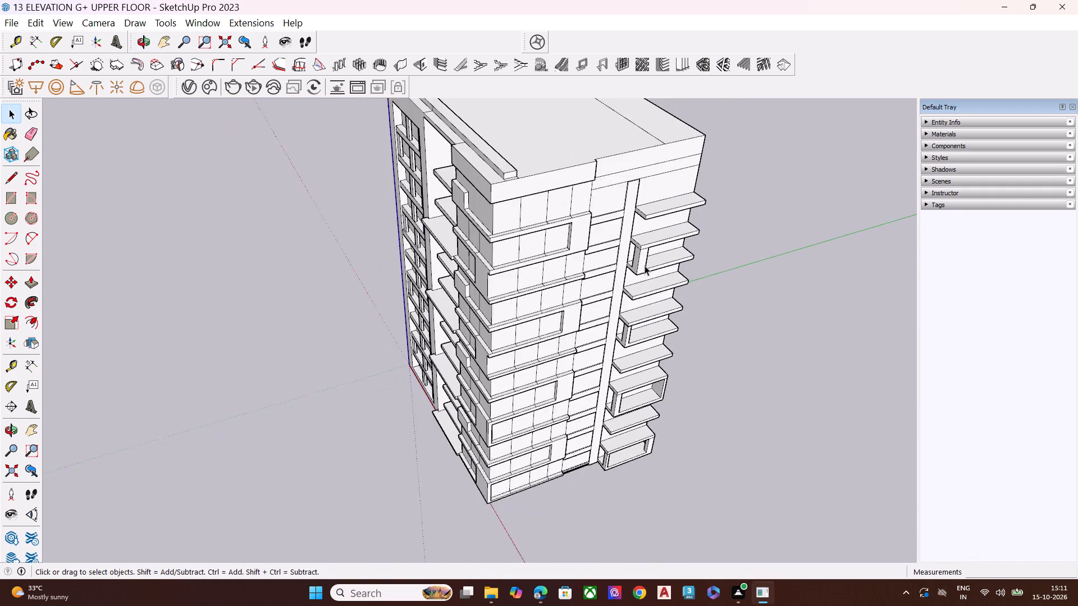
scroll(645, 265, down, 1)
scroll(645, 265, up, 1)
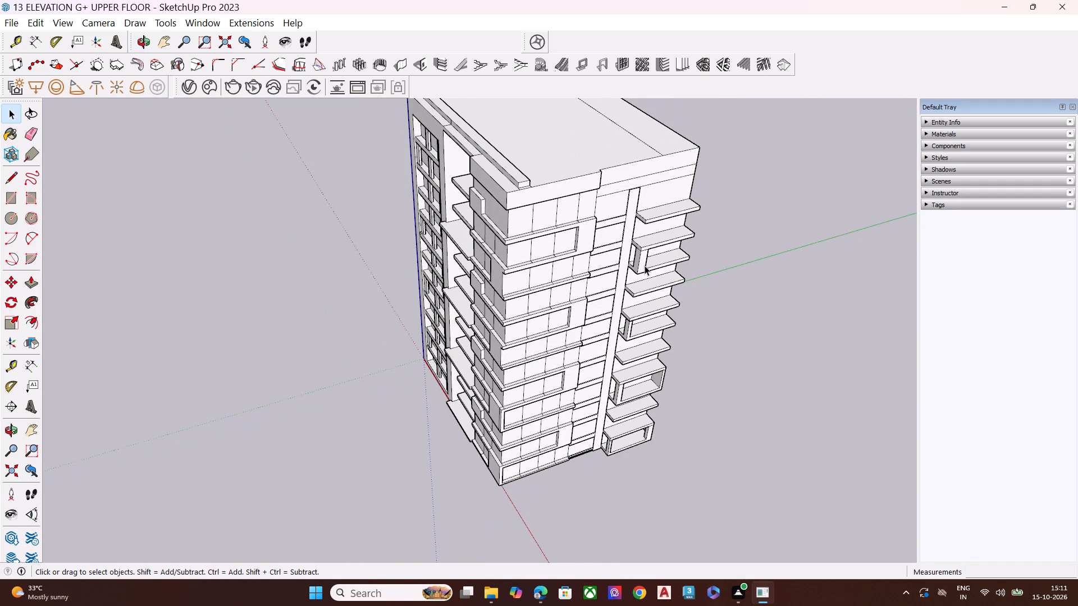
scroll(636, 260, up, 2)
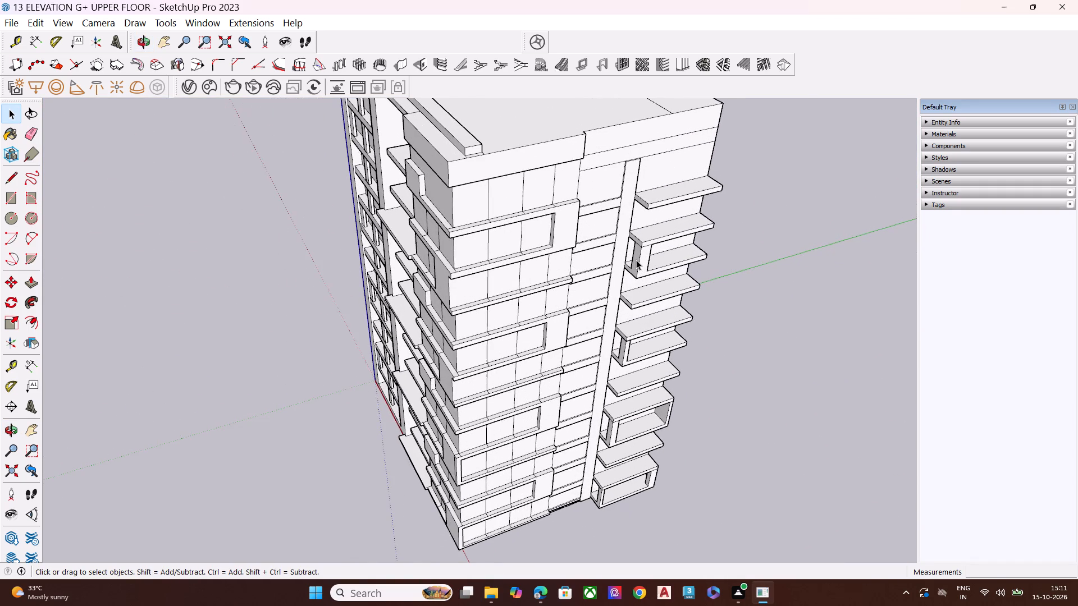
scroll(636, 260, up, 3)
scroll(626, 258, down, 1)
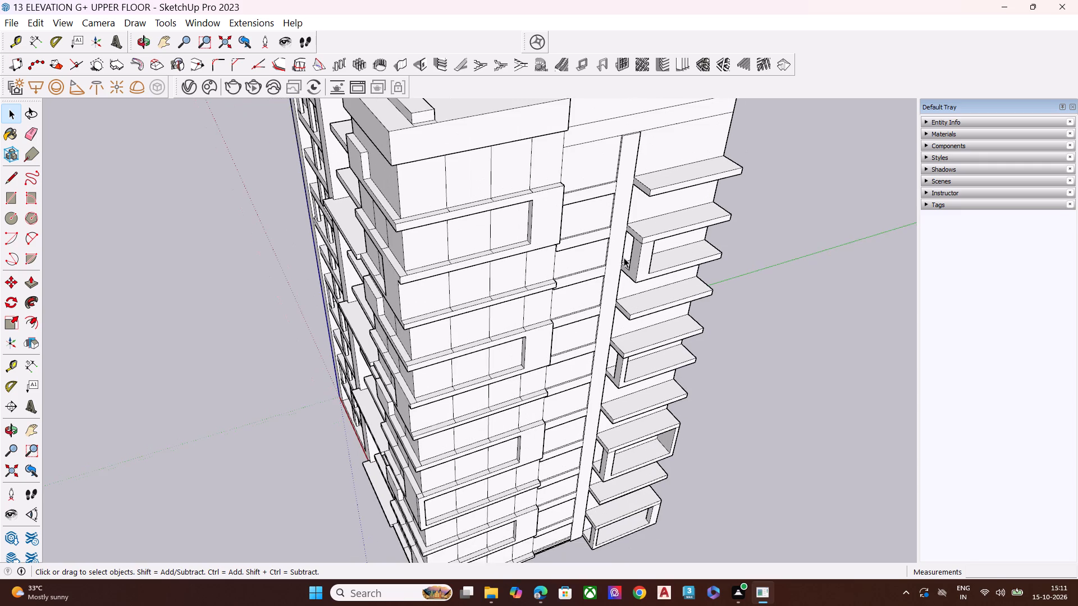
Close the 13 ELEVATION G+ UPPER FLOOR model without saving changes.
click(1067, 12)
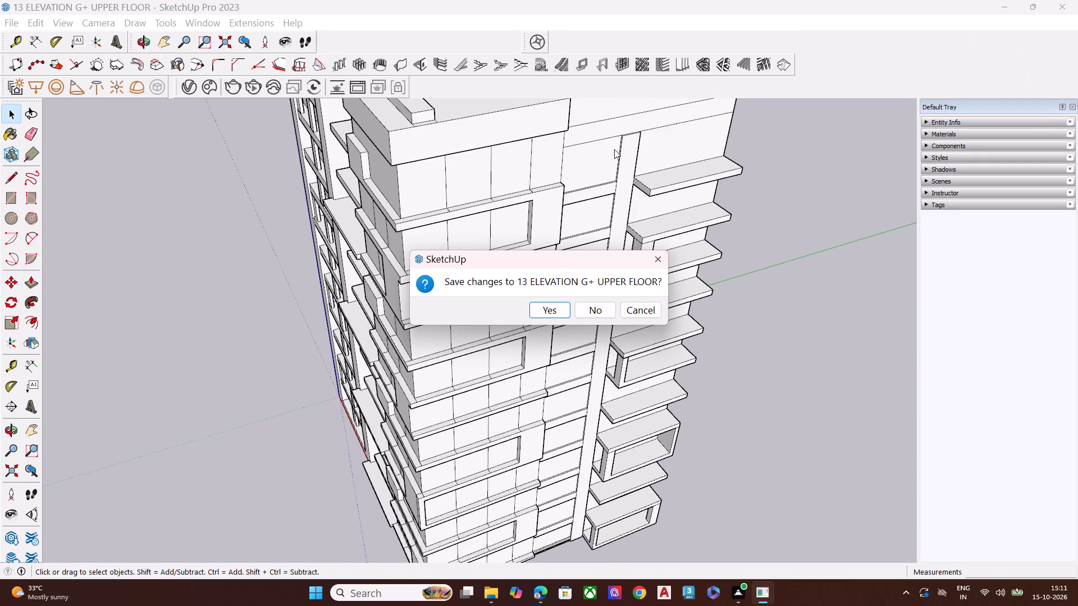
click(578, 310)
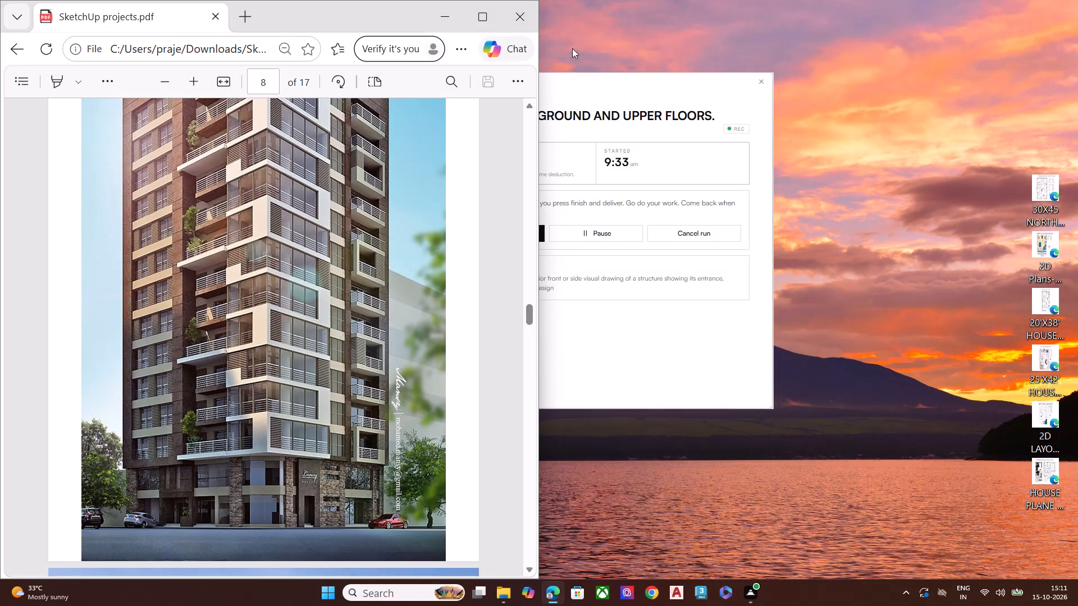
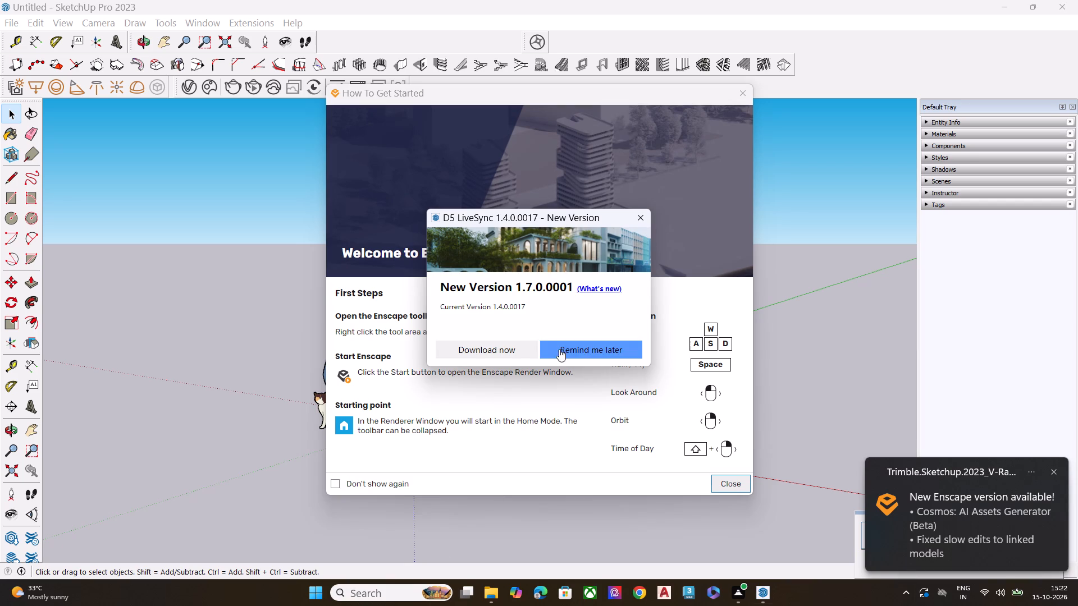
Dismiss the D5 LiveSync new-version prompt and close the Enscape getting-started window.
click(559, 349)
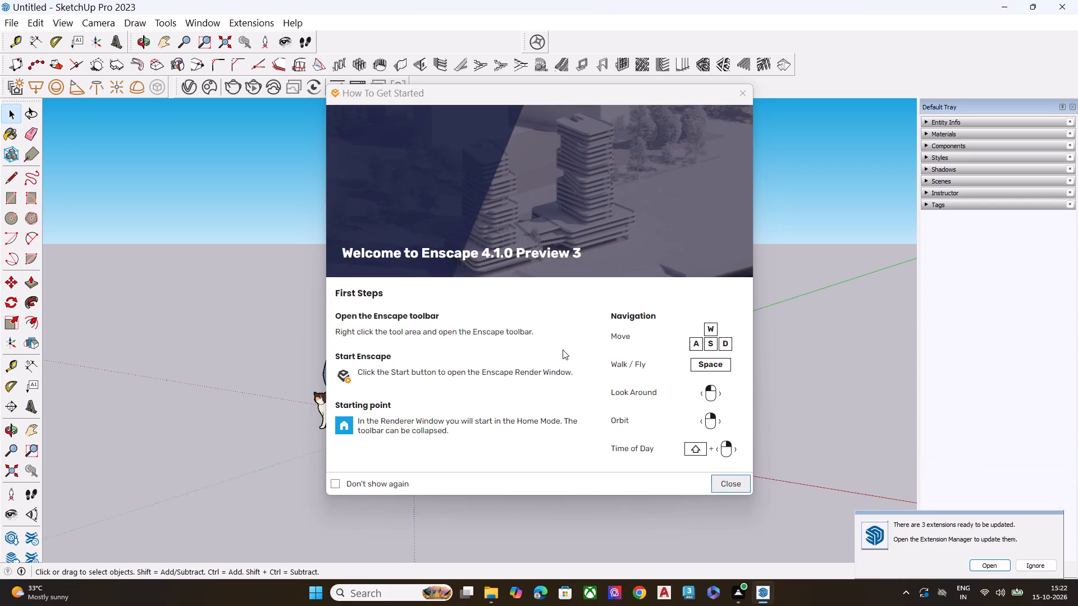
click(738, 95)
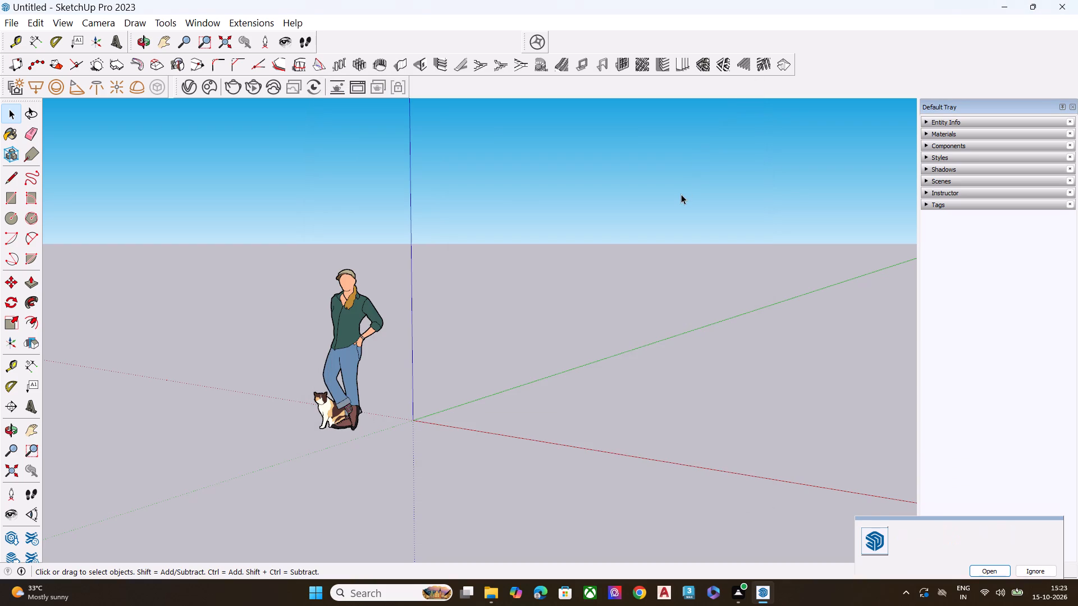
Draw a ground rectangle from the origin, about 18' by 23' 4".
scroll(792, 311, down, 3)
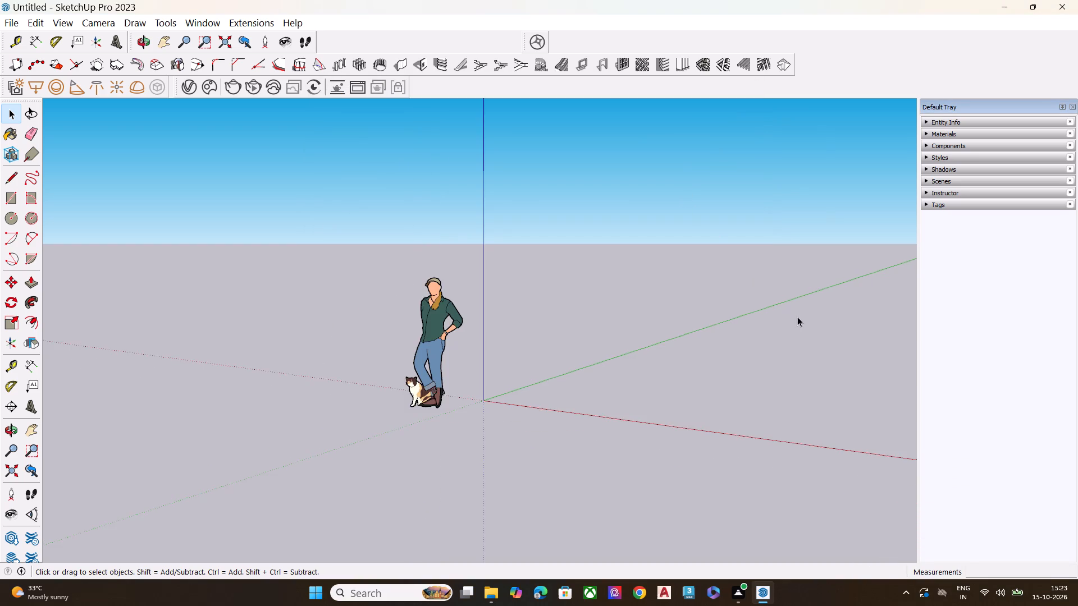
middle_drag(644, 384, 771, 461)
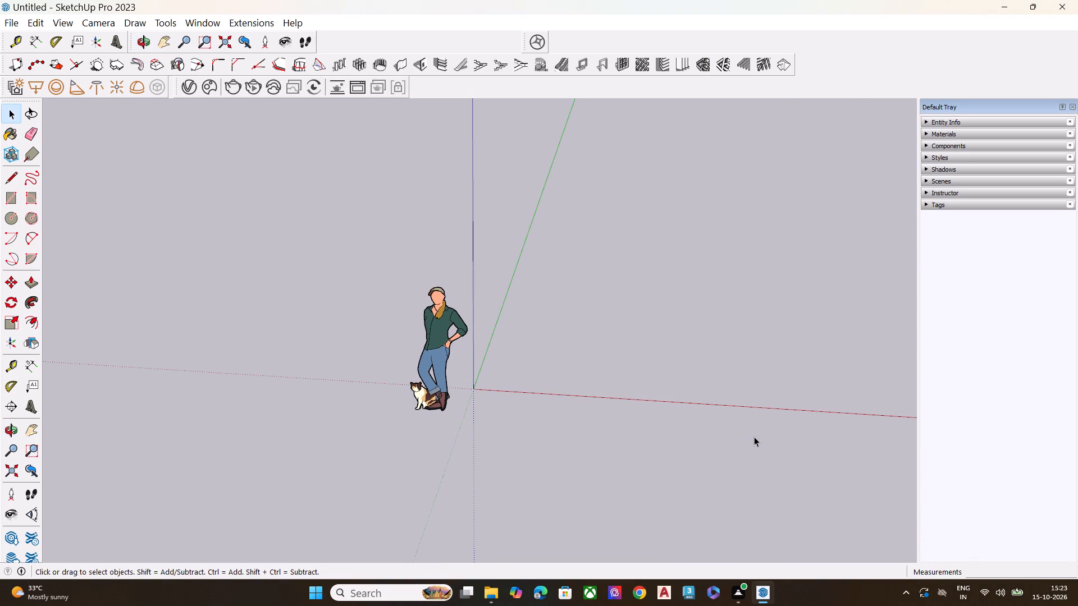
scroll(754, 437, up, 1)
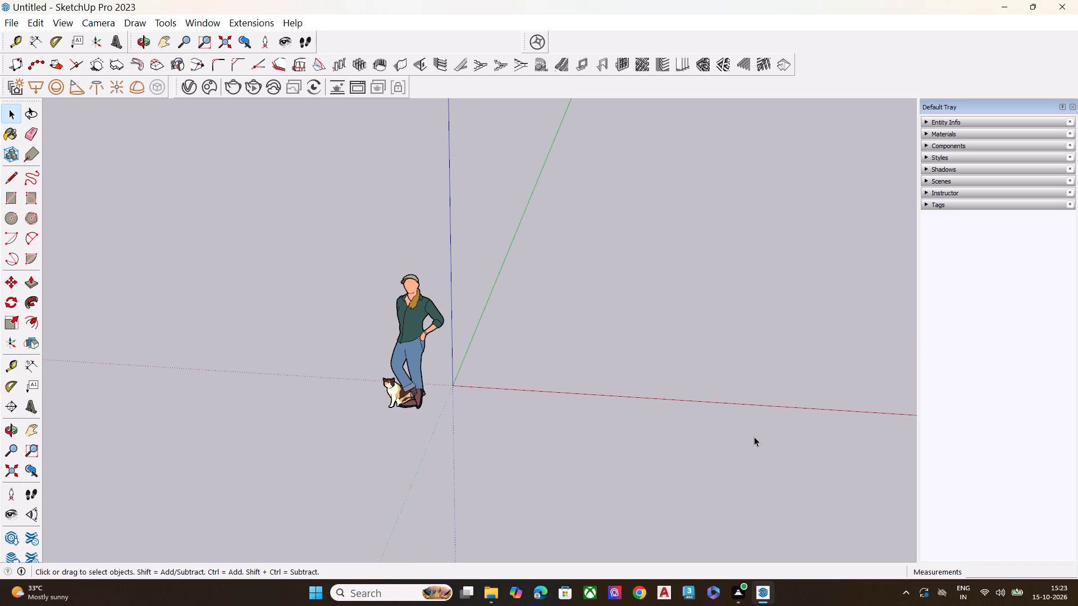
scroll(754, 437, up, 3)
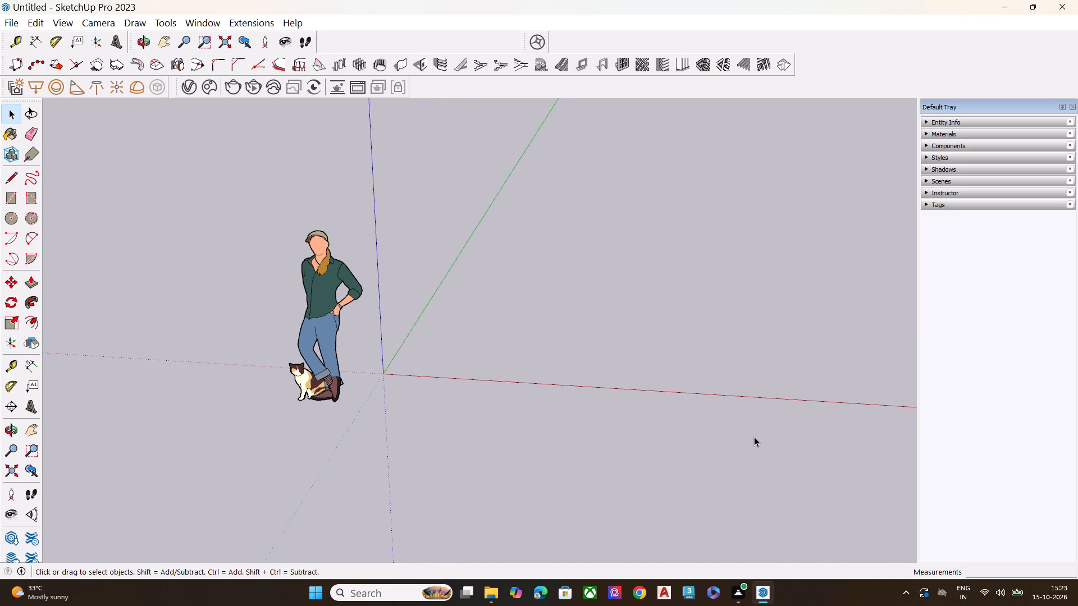
key(r)
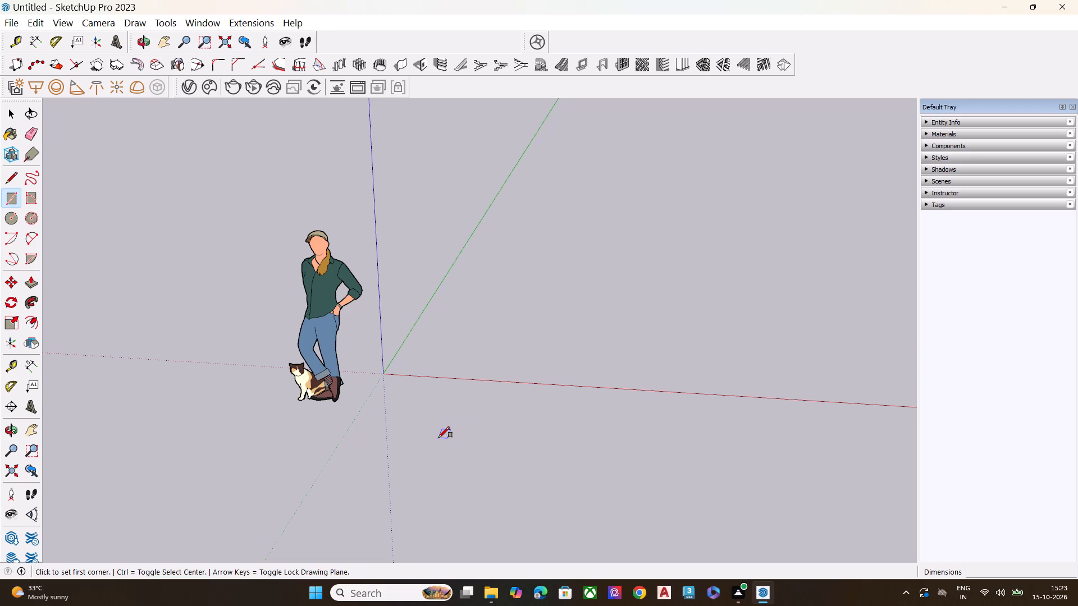
click(383, 374)
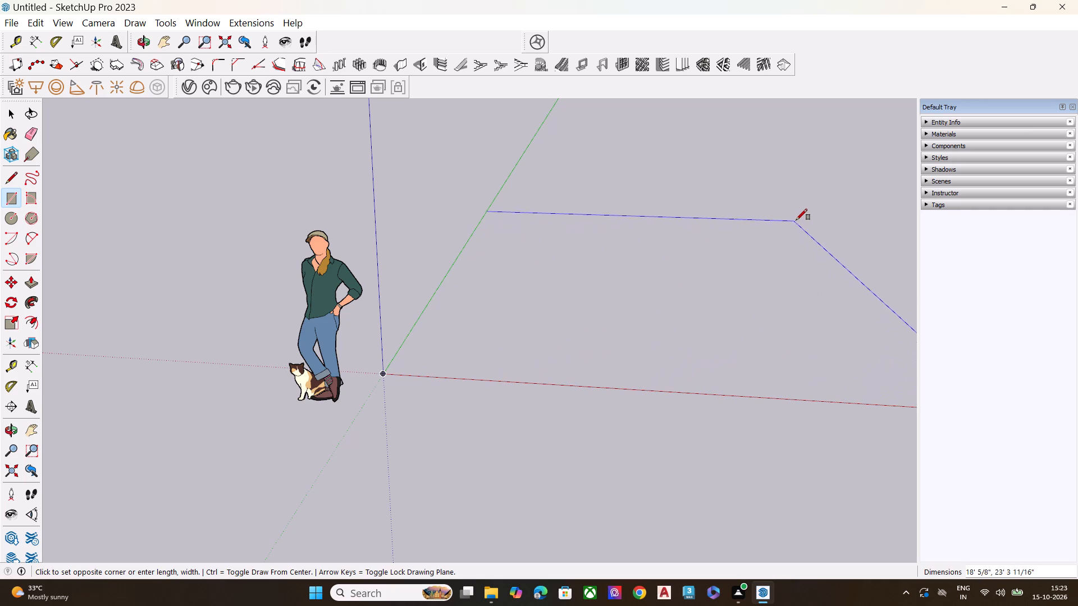
click(796, 219)
Push/Pull the ground rectangle upward into a box about 11' high.
scroll(458, 480, down, 3)
scroll(455, 485, up, 1)
scroll(455, 485, down, 3)
middle_drag(595, 488, 503, 388)
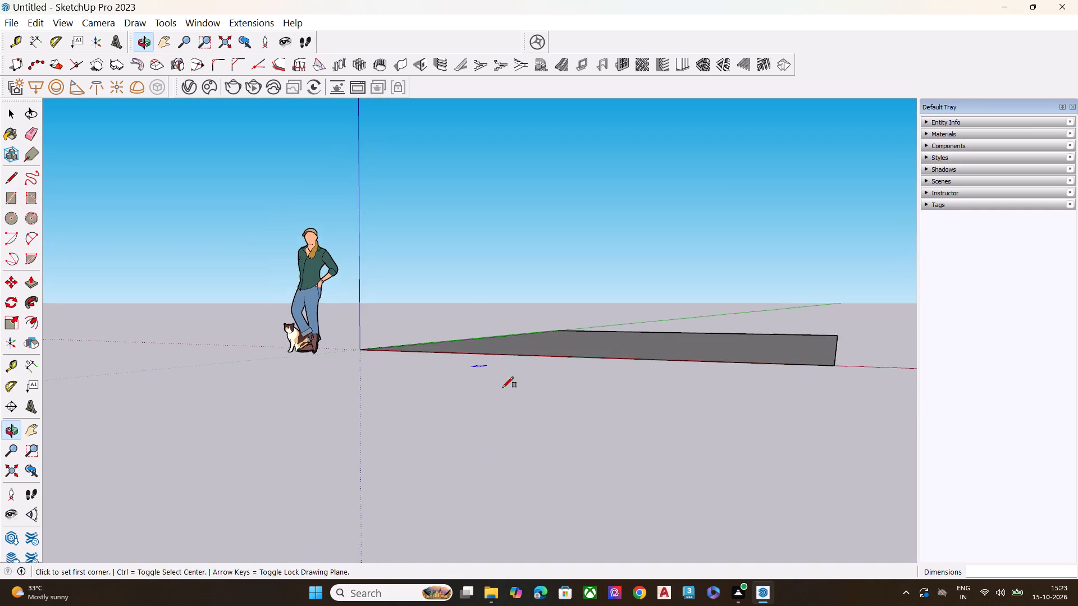
middle_drag(522, 423, 511, 489)
click(648, 349)
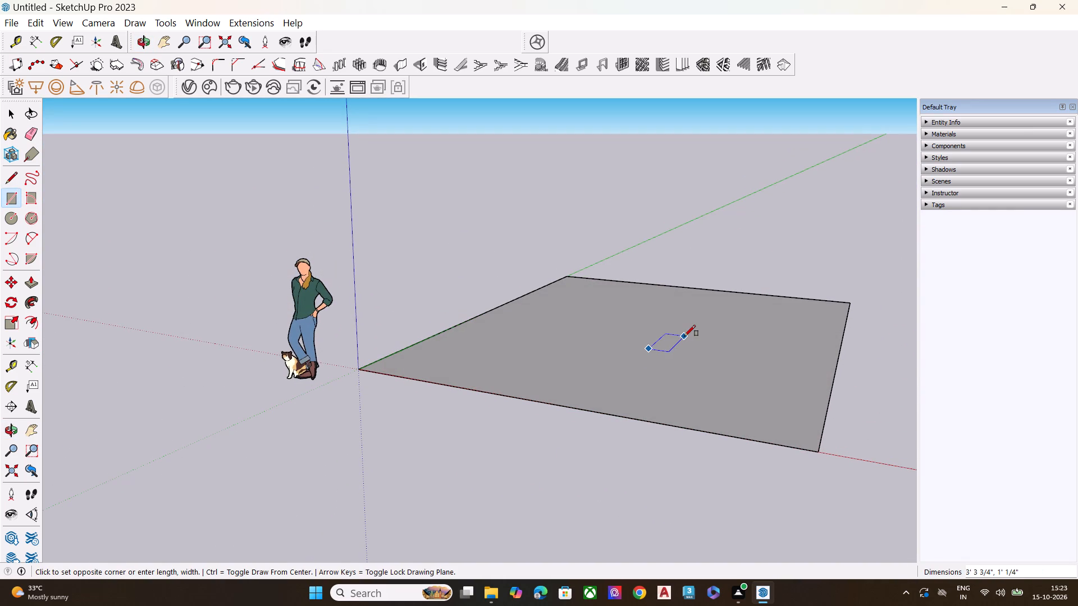
key(Escape)
key(space)
click(684, 336)
key(p)
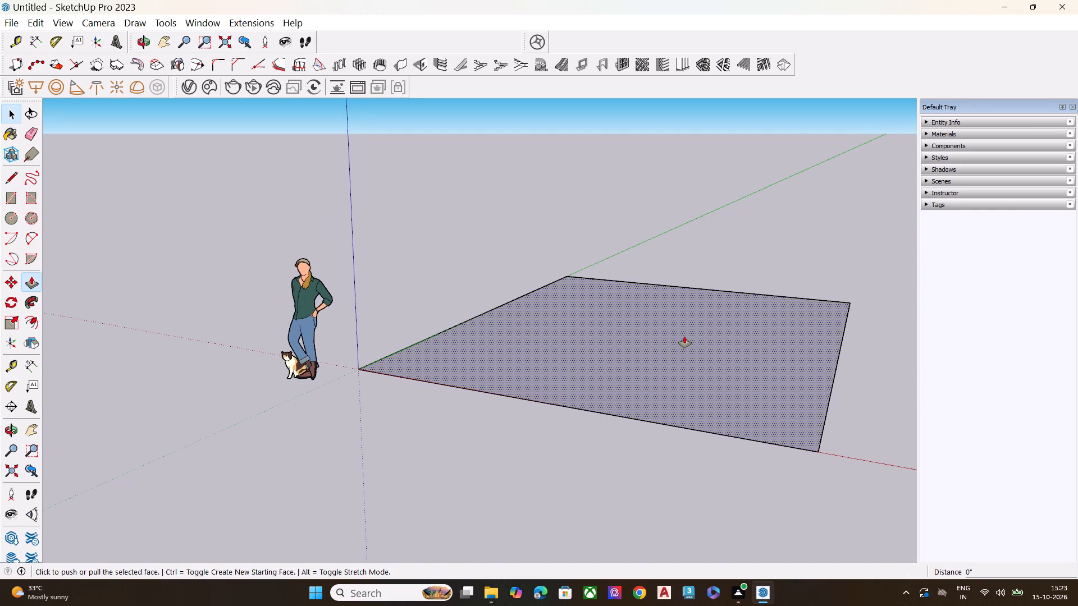
click(684, 336)
scroll(697, 245, down, 7)
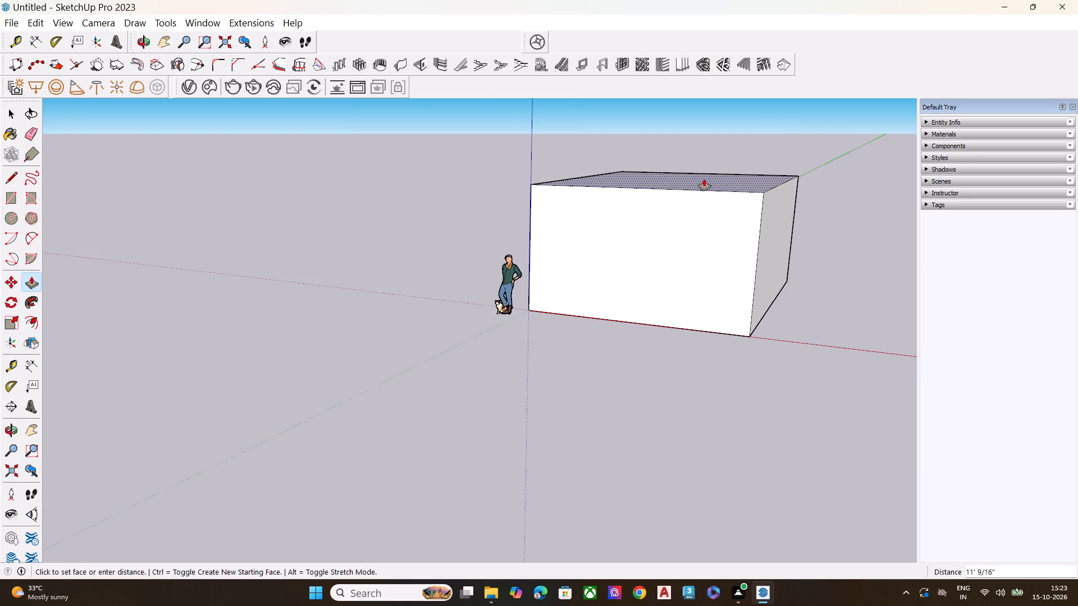
click(705, 176)
key(space)
middle_drag(724, 267, 764, 234)
scroll(769, 225, up, 2)
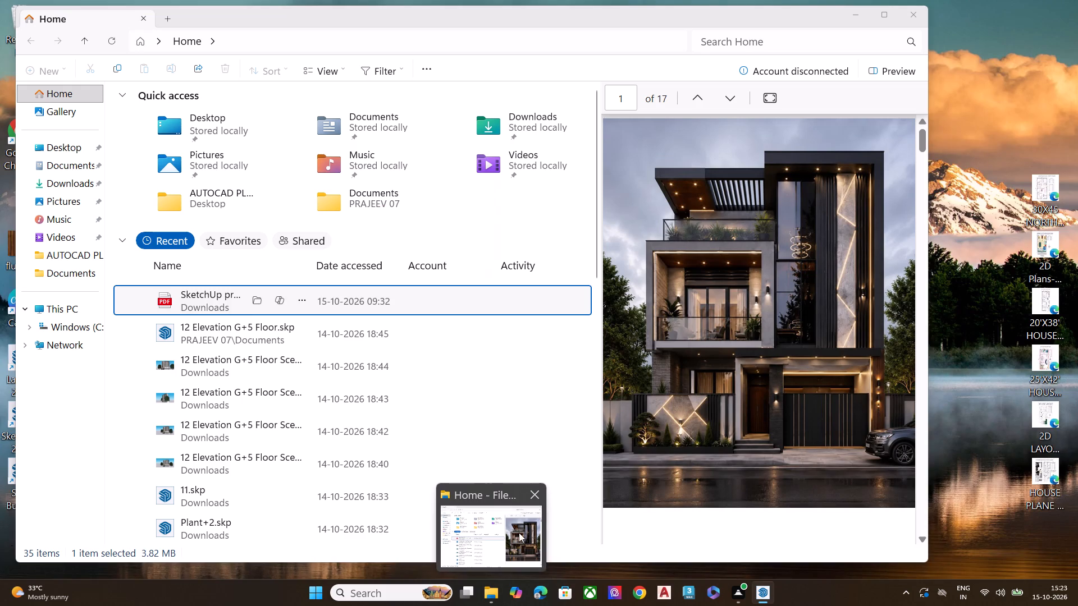
Open SketchUp projects.pdf from the recent files and tile it side by side with the SketchUp window.
click(519, 532)
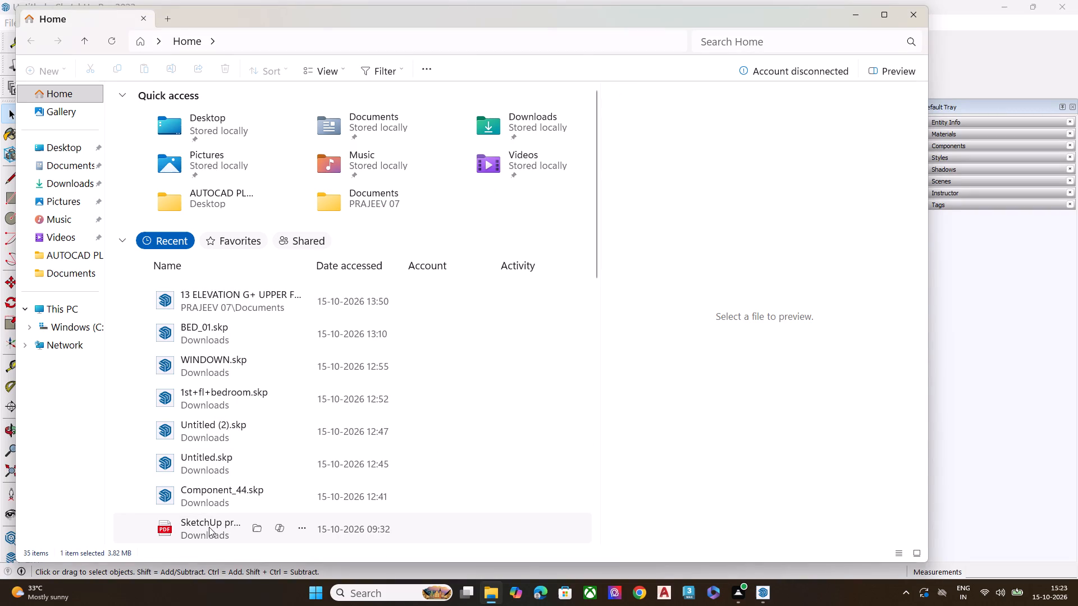
double_click(209, 527)
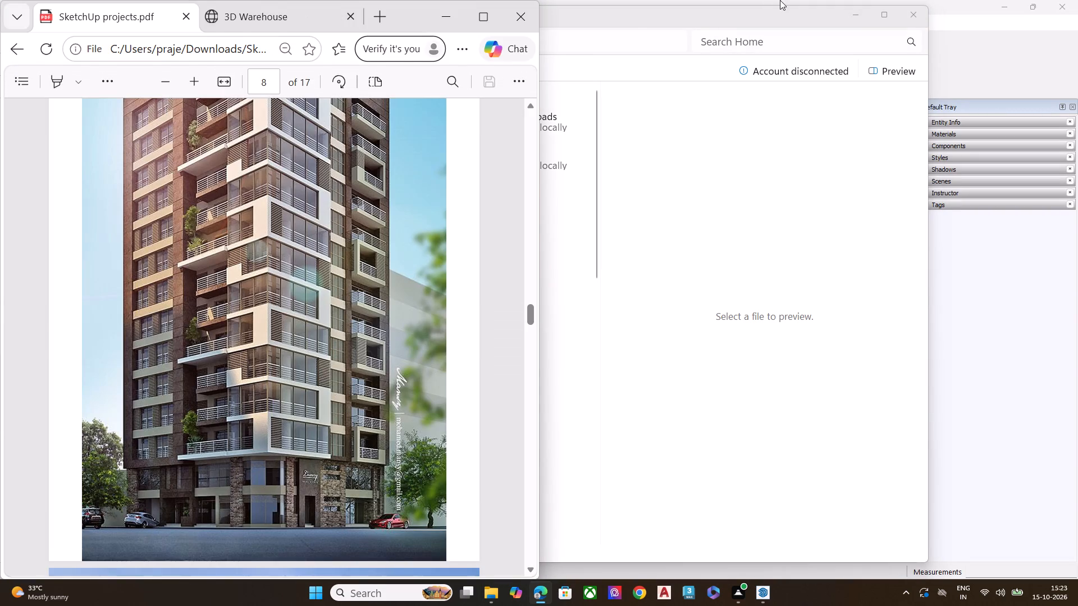
click(865, 16)
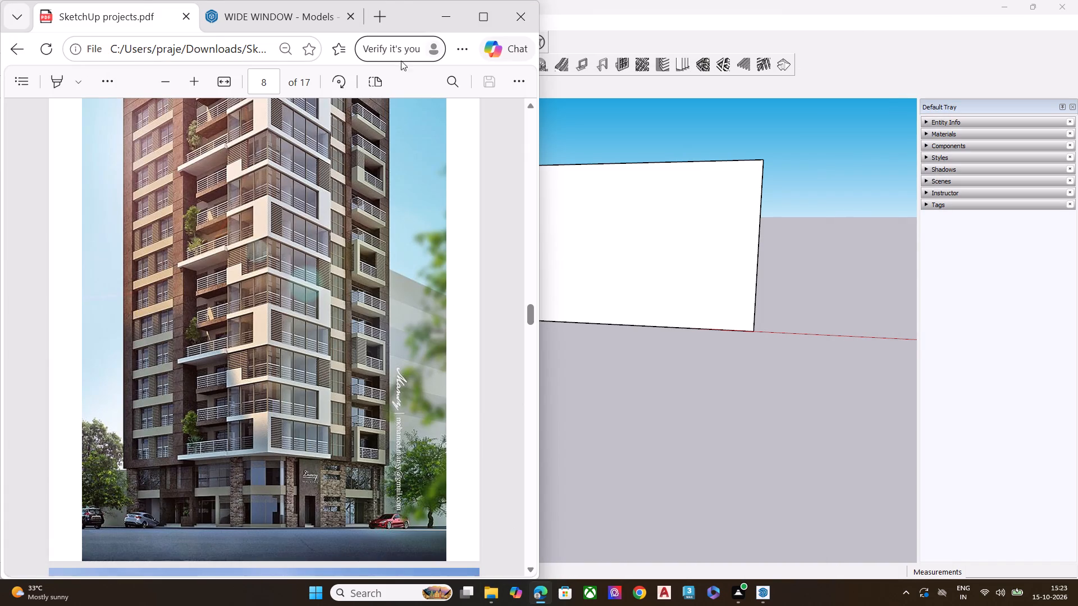
drag(406, 18, 422, 40)
click(774, 419)
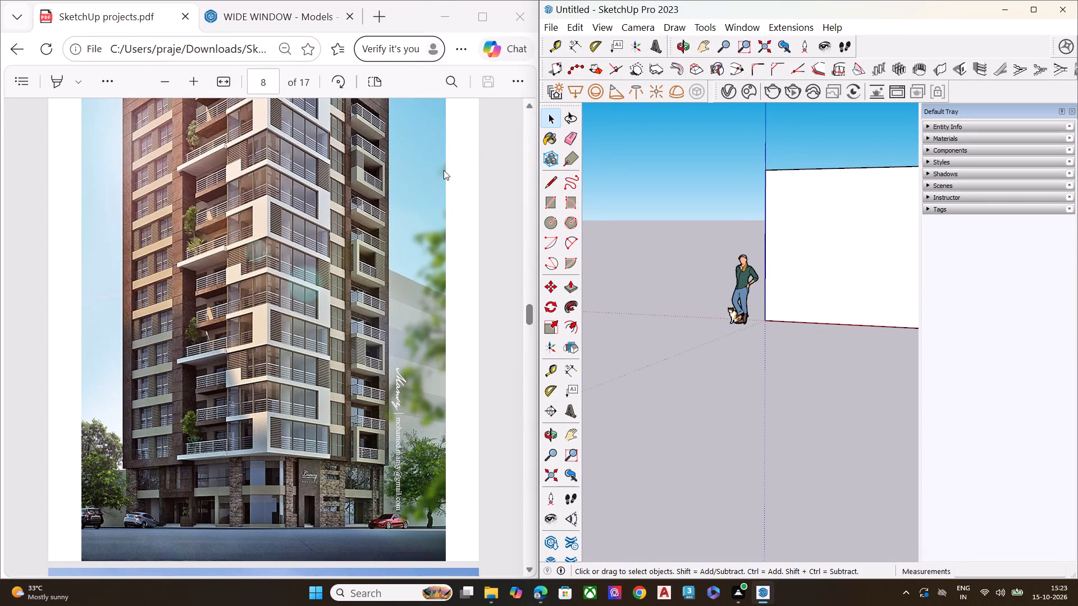
Look through the reference building elevations on pages 8 to 10 of SketchUp projects.pdf.
scroll(276, 326, down, 5)
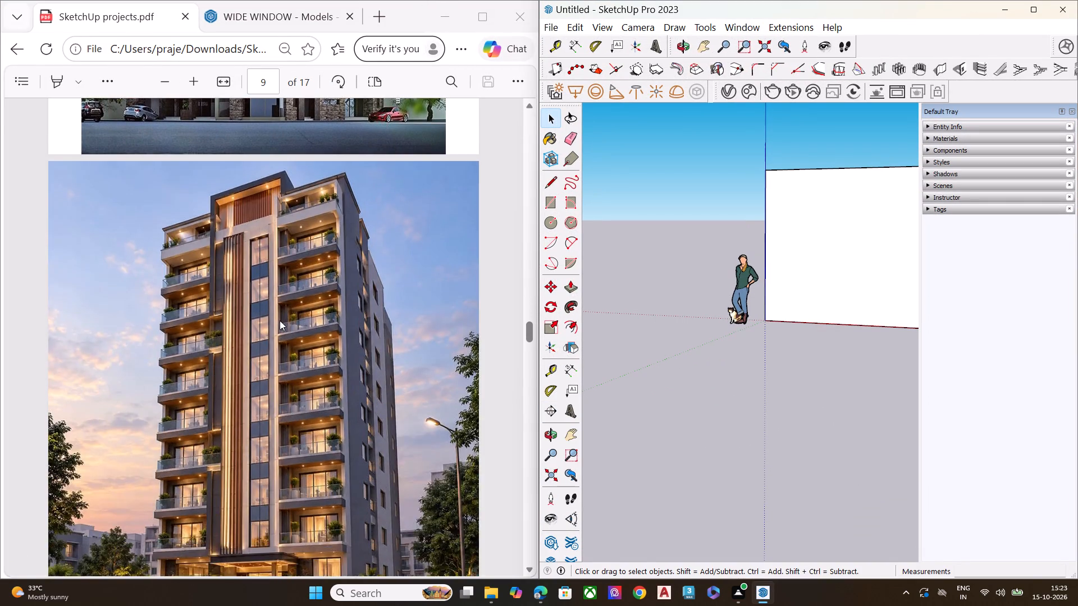
scroll(280, 320, down, 5)
scroll(280, 320, up, 4)
scroll(280, 320, down, 1)
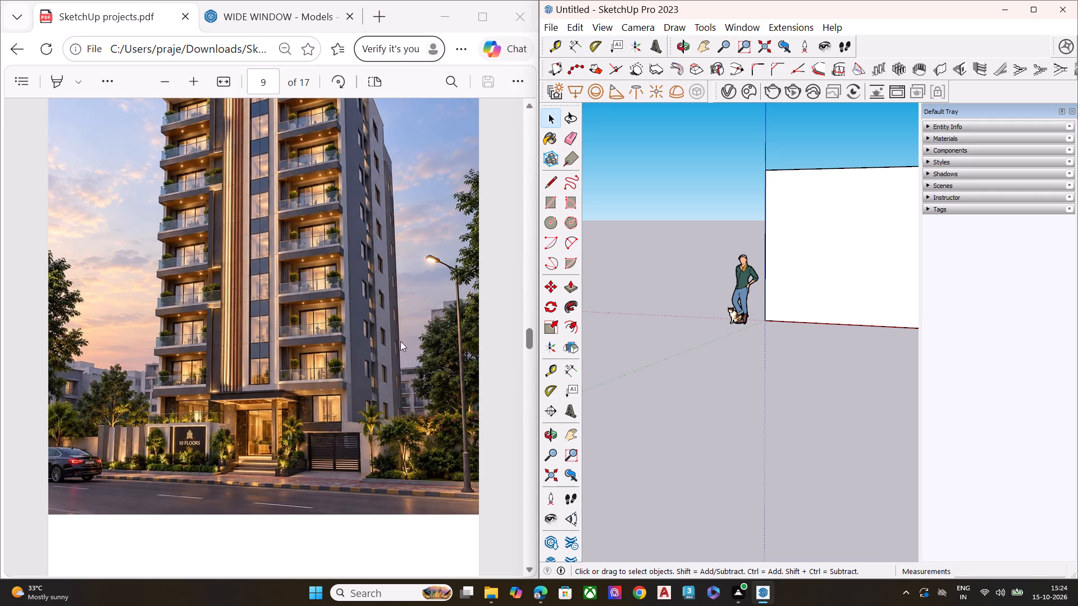
scroll(374, 307, down, 1)
scroll(323, 274, up, 1)
scroll(258, 412, up, 4)
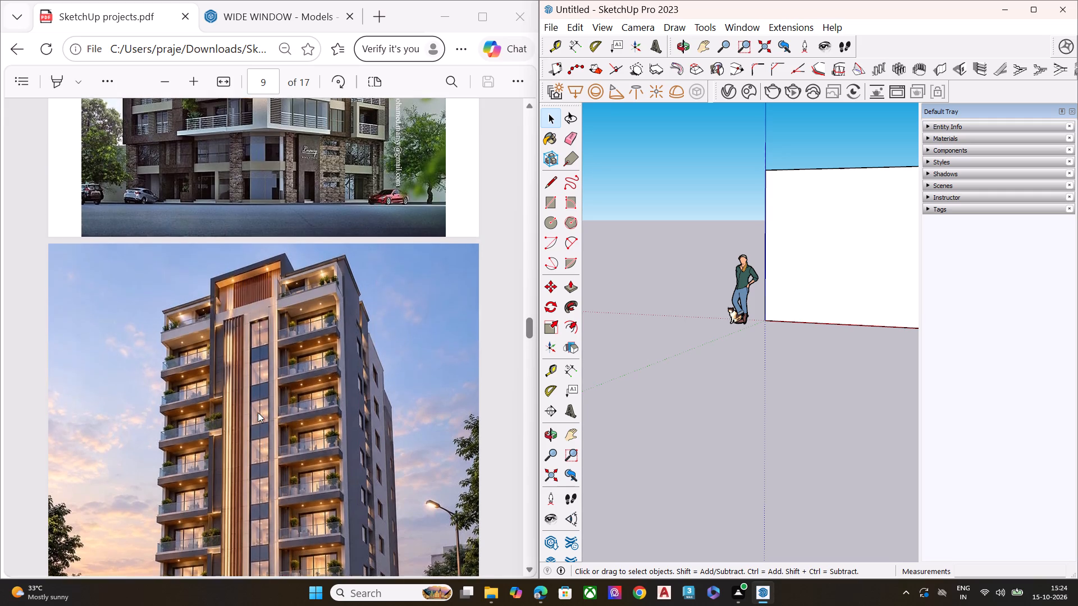
scroll(275, 364, up, 6)
scroll(281, 353, down, 5)
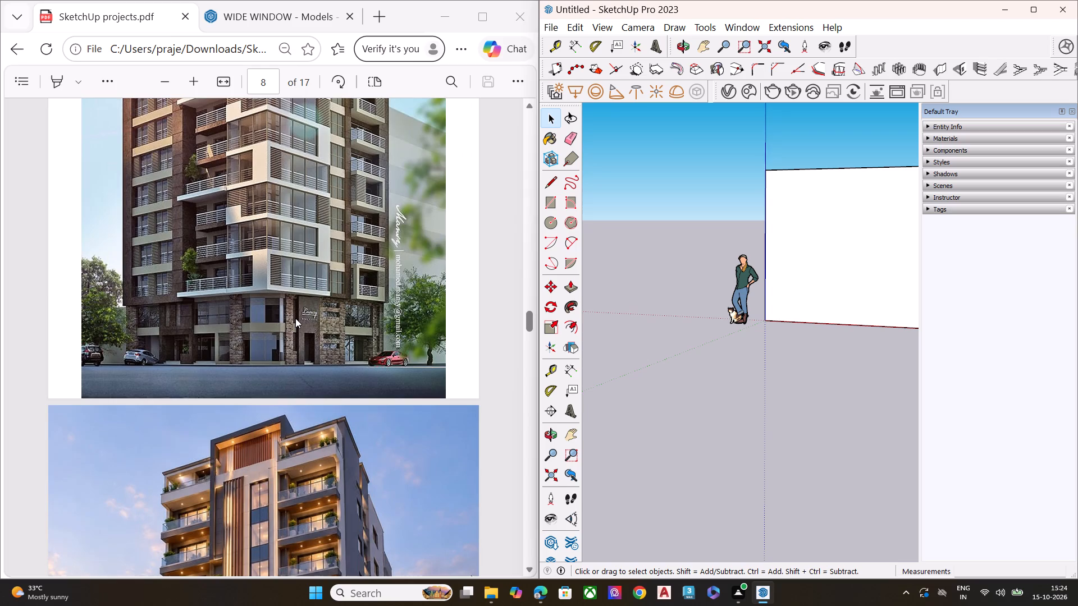
scroll(295, 318, down, 14)
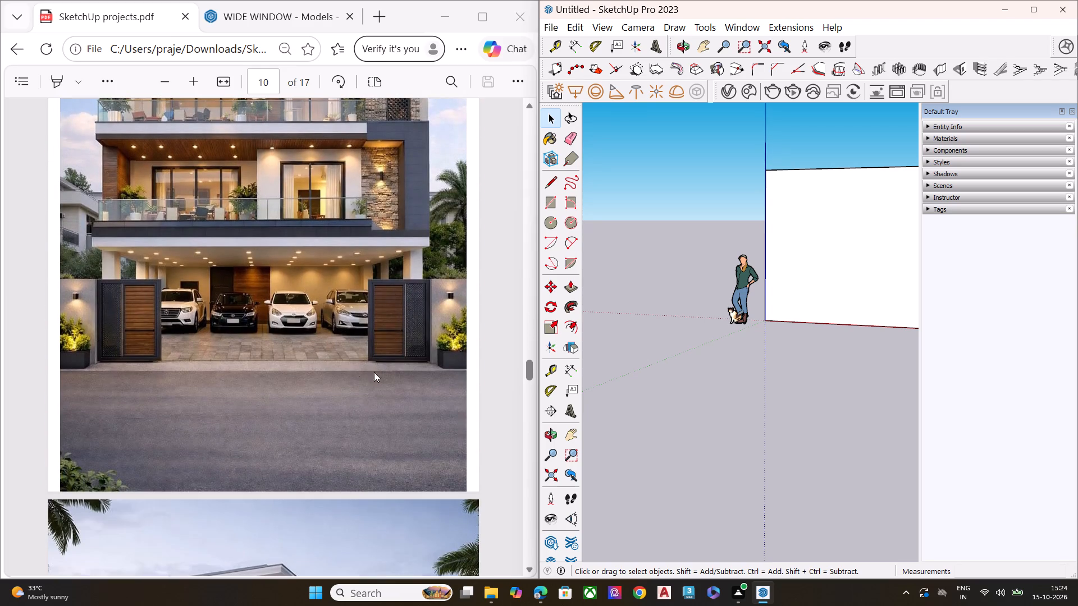
scroll(710, 311, down, 6)
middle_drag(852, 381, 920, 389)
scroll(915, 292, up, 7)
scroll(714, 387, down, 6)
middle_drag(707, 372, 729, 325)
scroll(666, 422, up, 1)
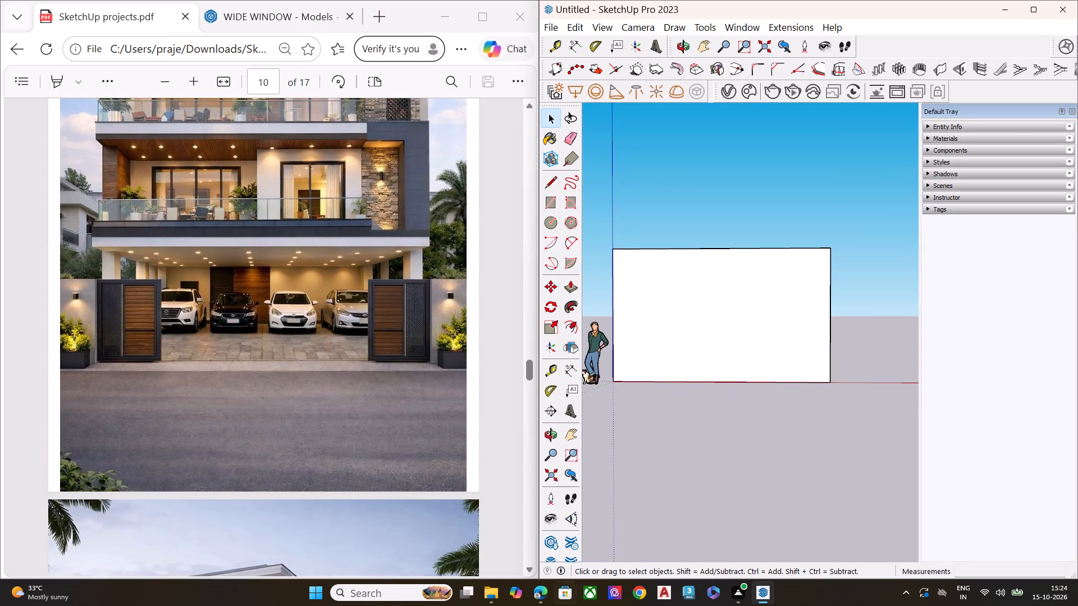
Switch to File Explorer and remove the 13 ELEVATION G+ UPPER FLOOR model from the recent files list.
click(494, 588)
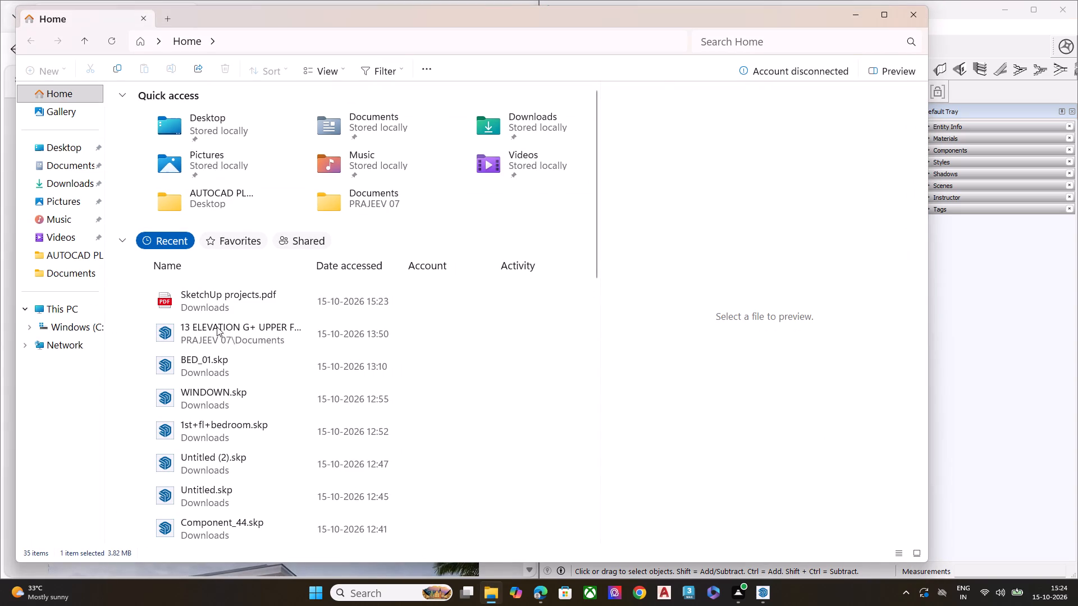
right_click(229, 334)
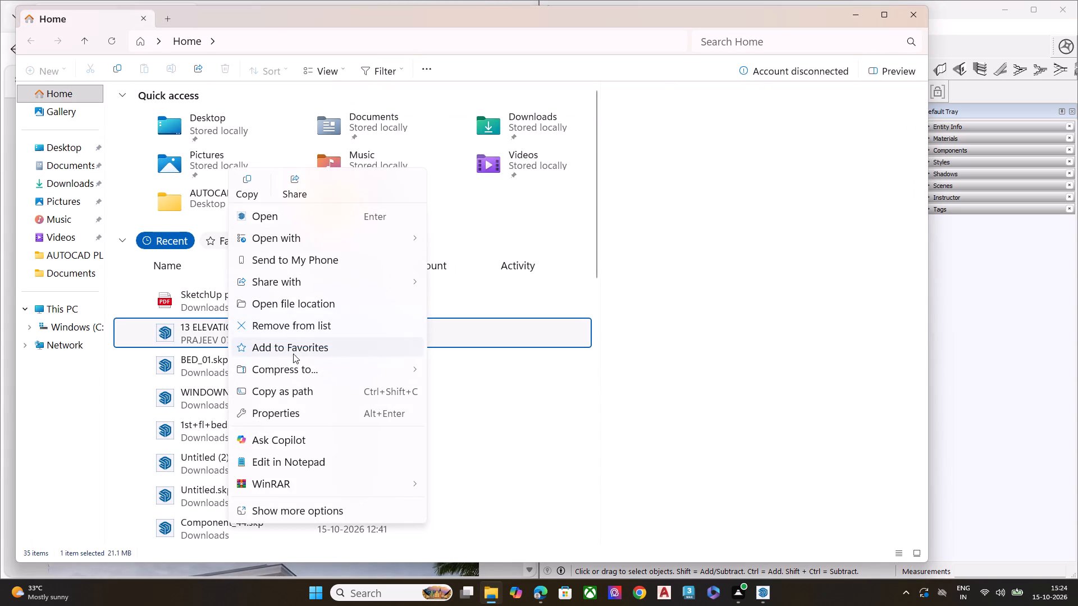
click(266, 321)
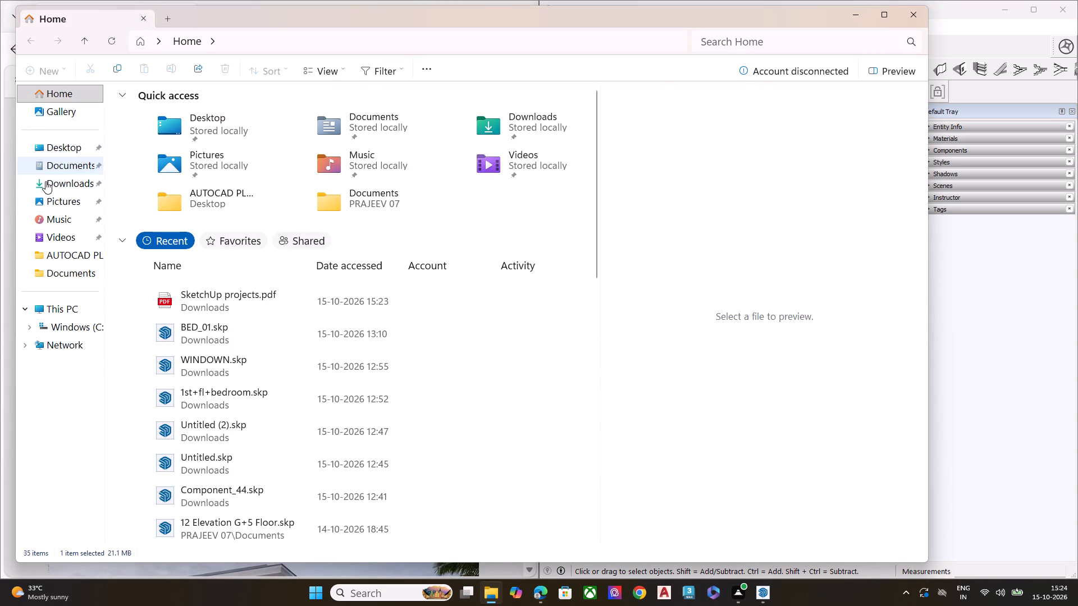
Check the Downloads, Documents and Desktop folders for the 13 ELEVATION G+ UPPER FLOOR model file.
click(45, 181)
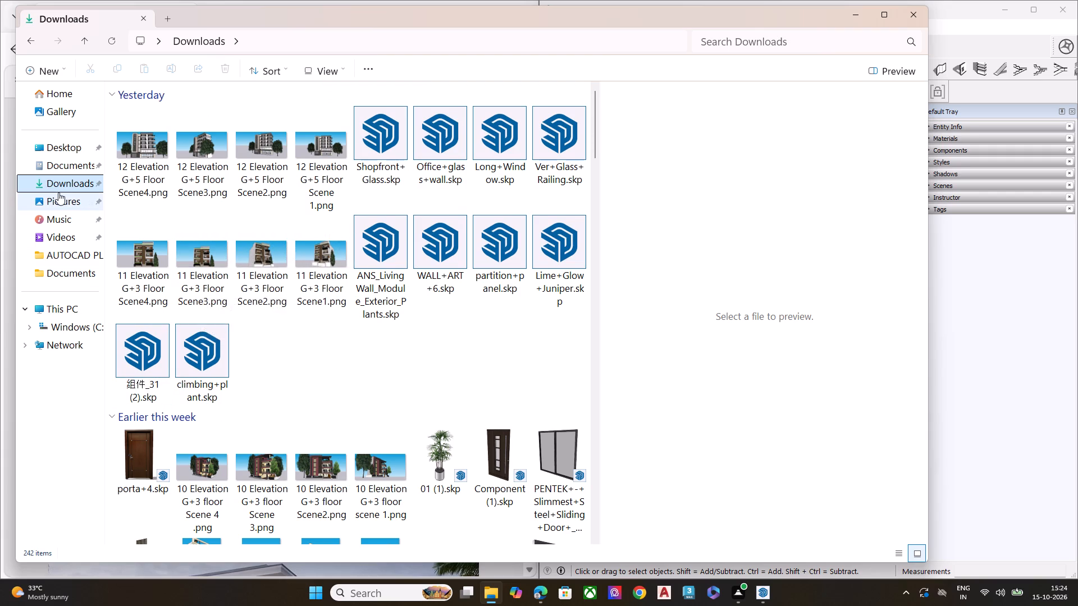
click(53, 166)
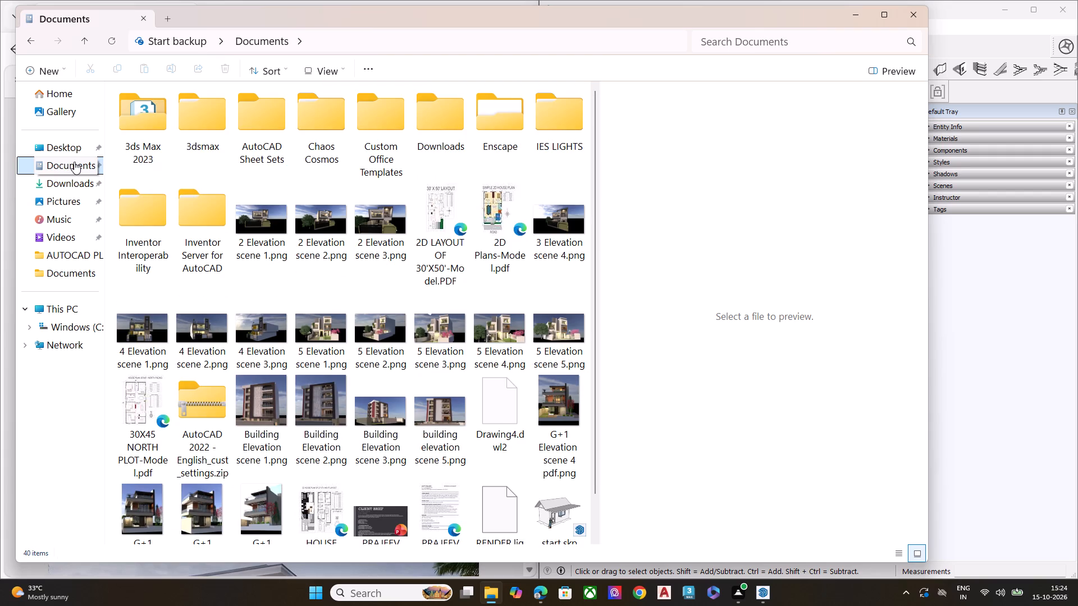
click(74, 162)
click(80, 147)
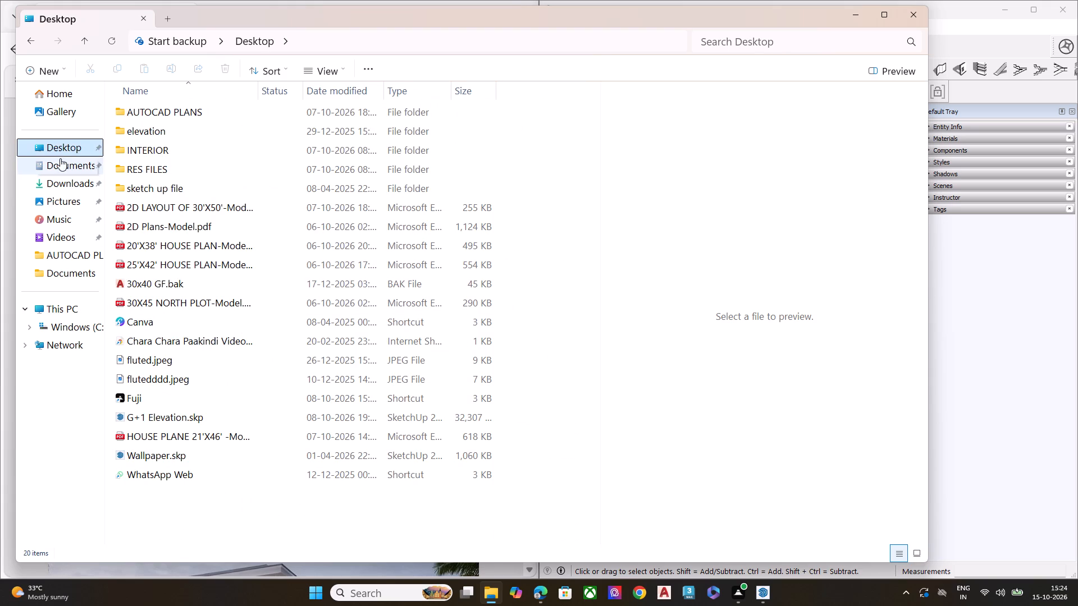
click(80, 90)
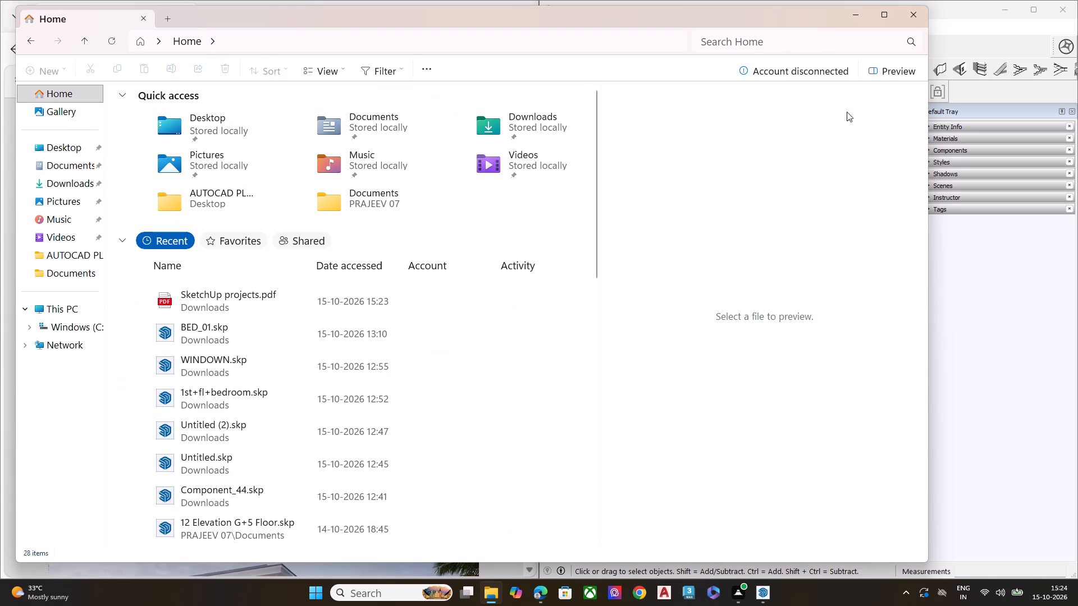
Search Home in File Explorer for 13.
click(847, 50)
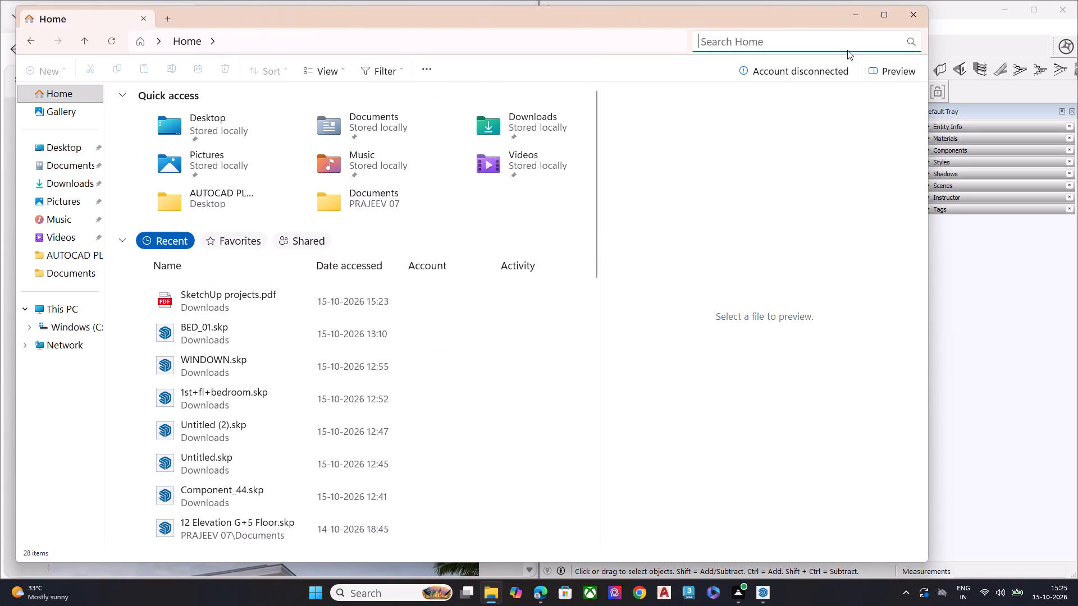
text(13)
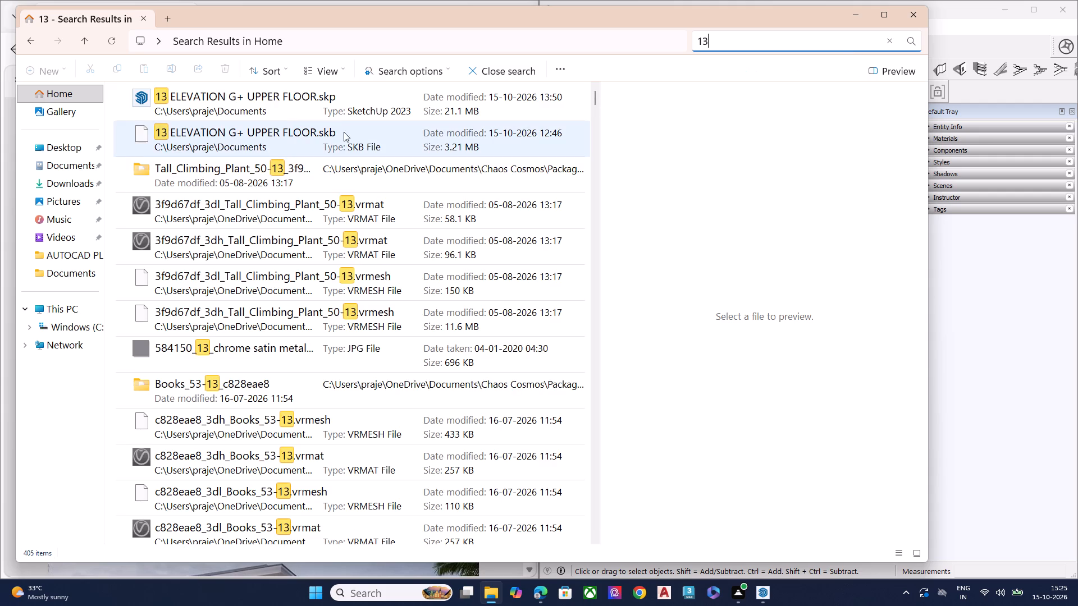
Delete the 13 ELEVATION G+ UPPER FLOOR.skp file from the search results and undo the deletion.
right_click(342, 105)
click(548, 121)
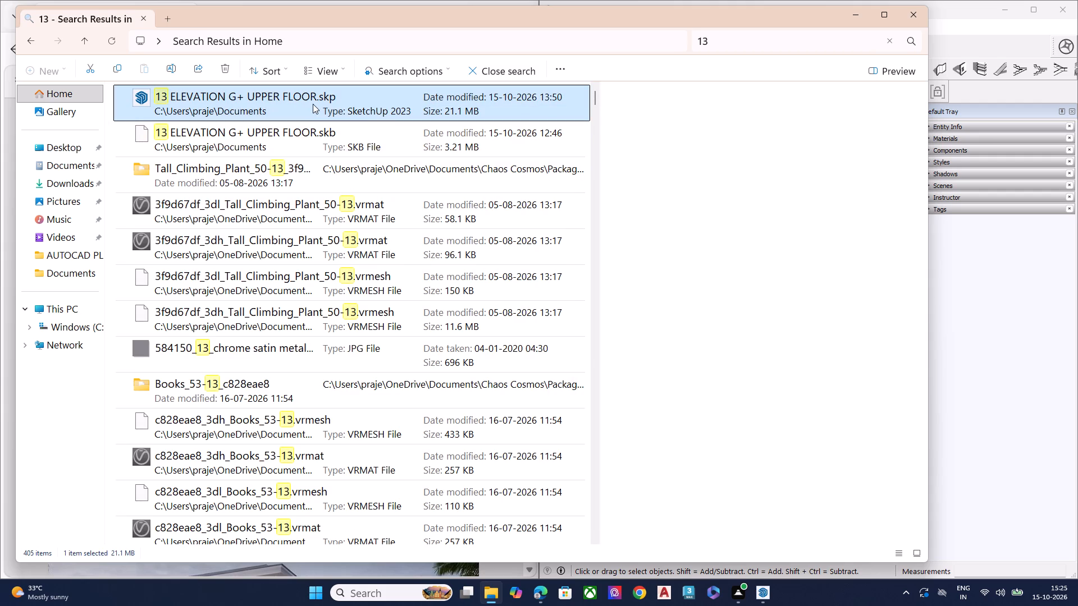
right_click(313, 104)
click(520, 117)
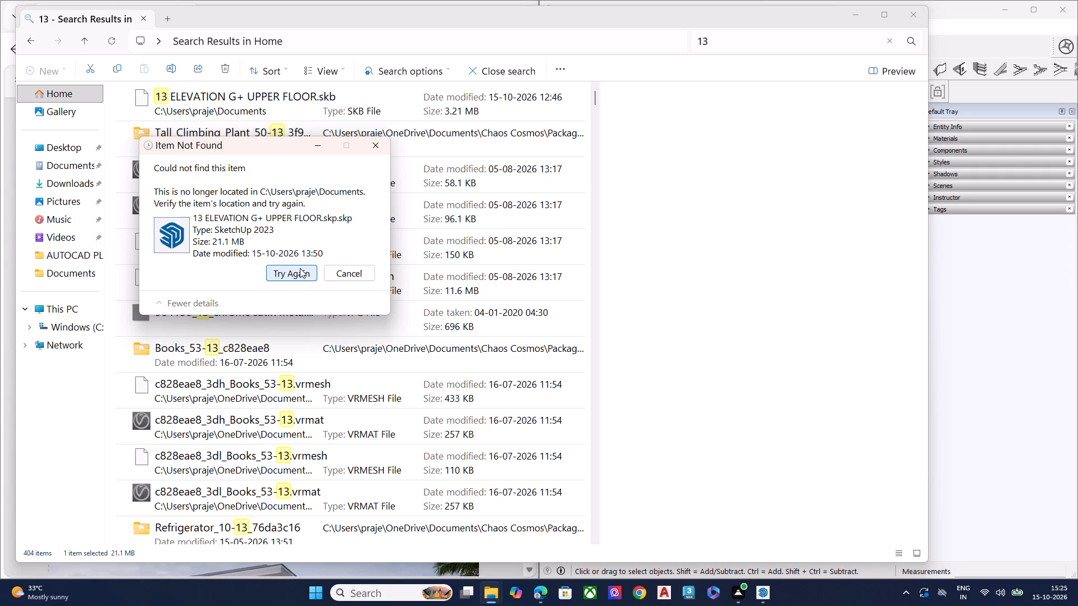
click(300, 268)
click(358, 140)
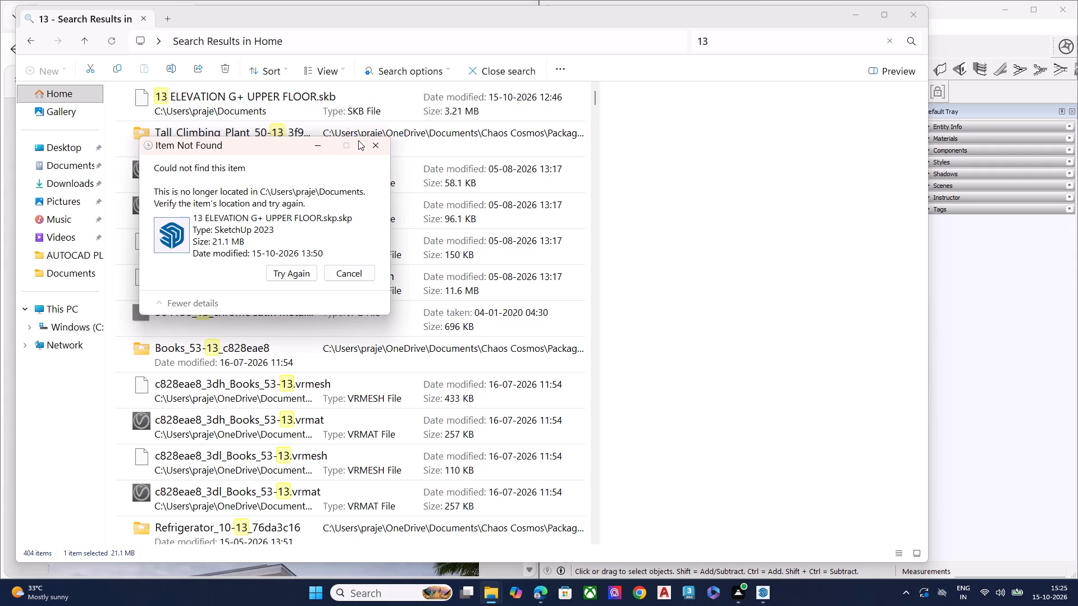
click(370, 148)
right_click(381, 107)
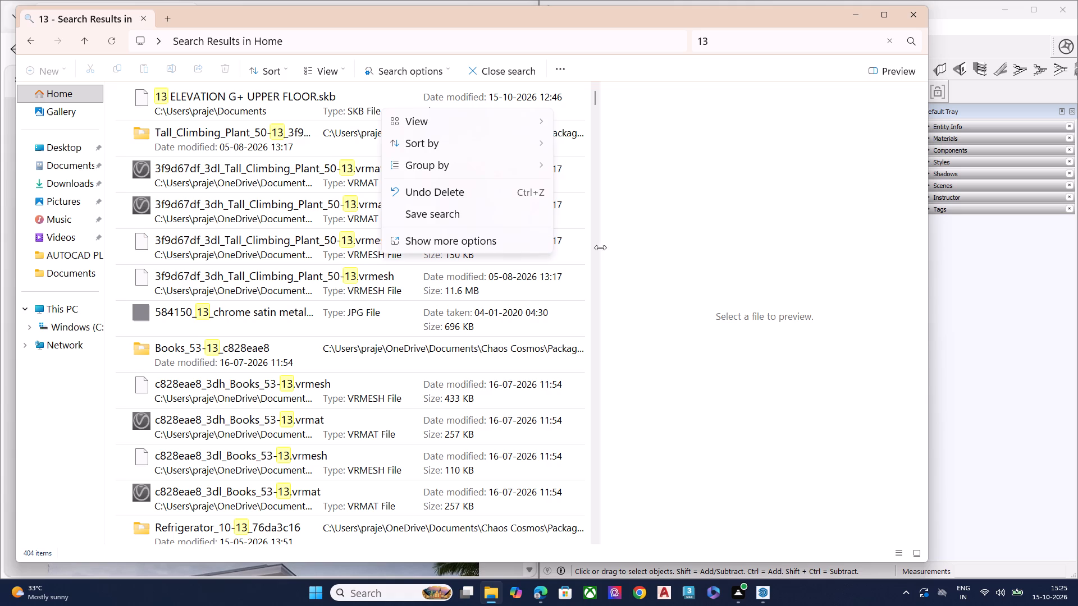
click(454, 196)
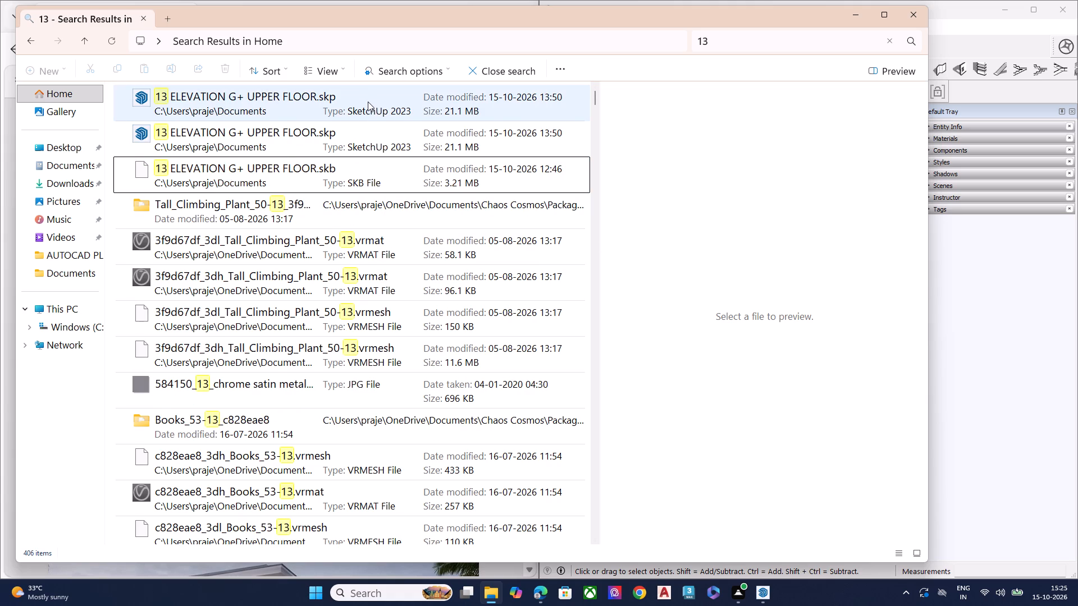
Delete the 13 ELEVATION G+ UPPER FLOOR .skp and .skb files from the search results and close File Explorer.
right_click(336, 134)
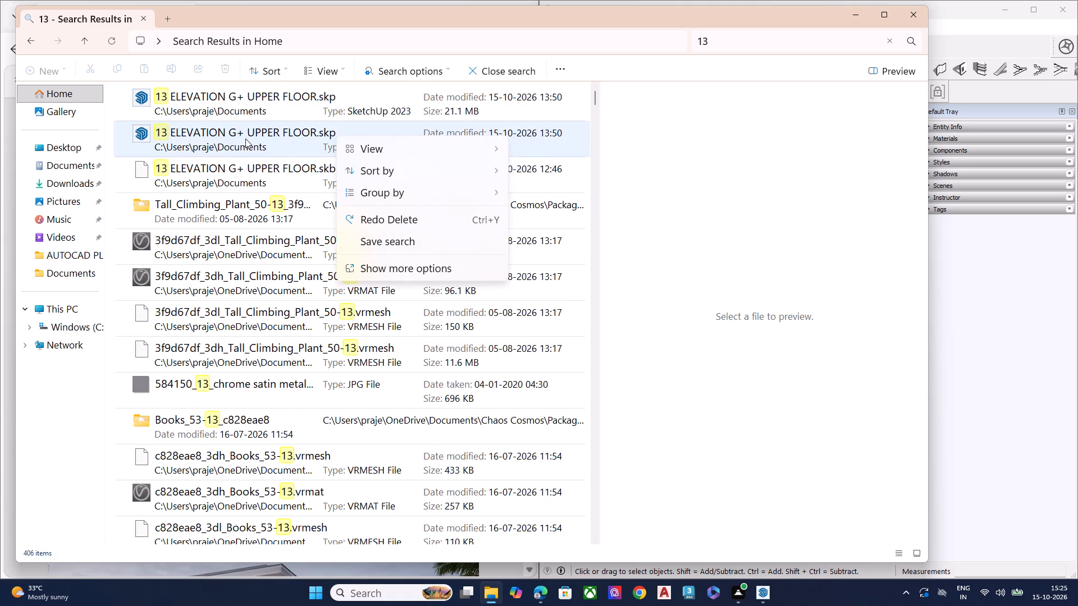
click(245, 136)
right_click(245, 135)
click(448, 151)
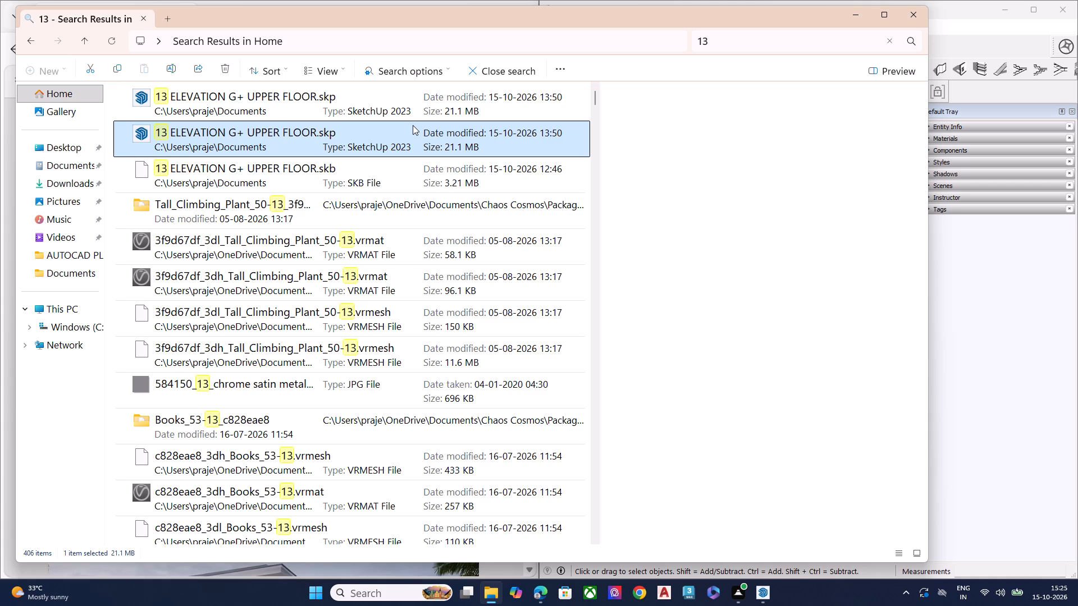
right_click(336, 109)
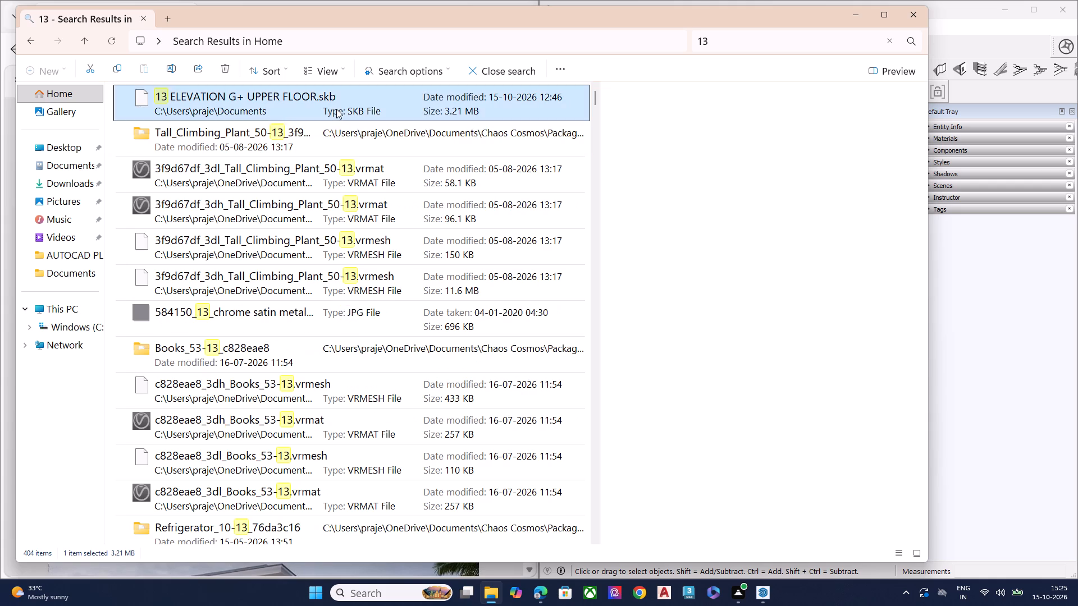
click(537, 124)
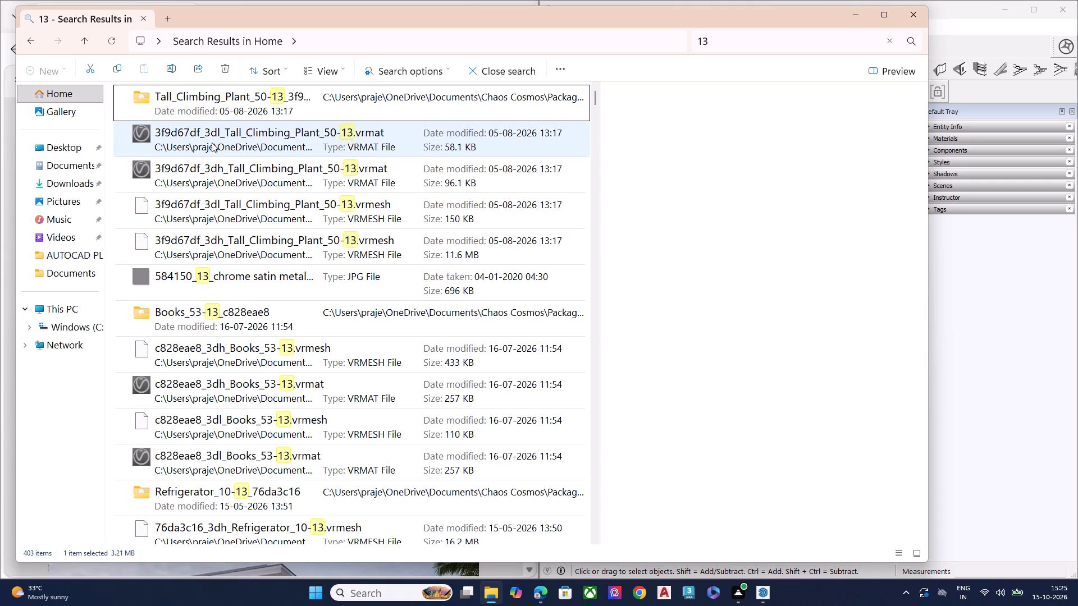
click(908, 12)
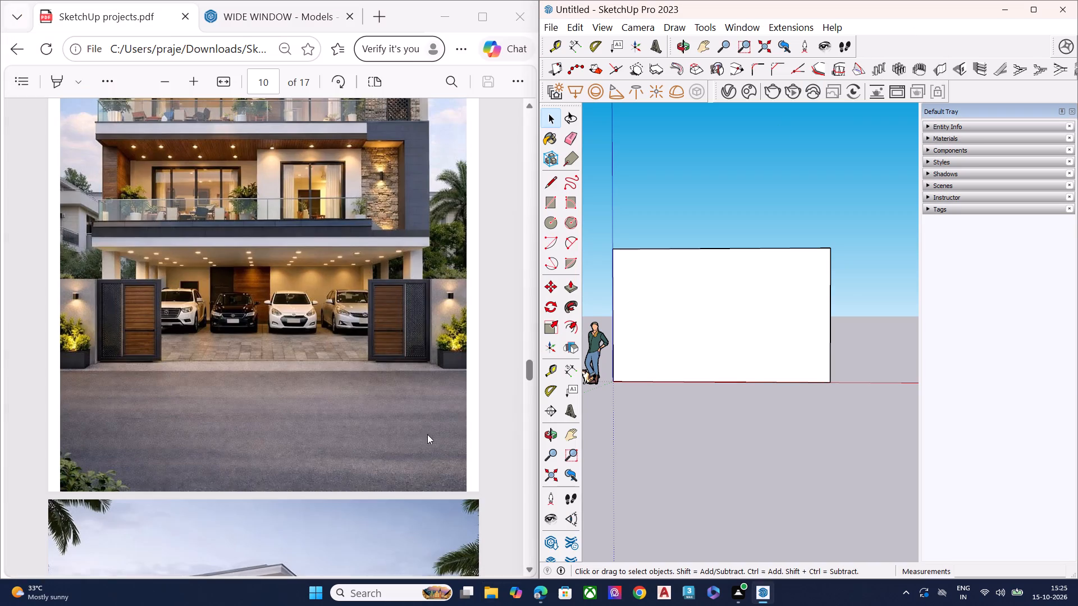
Review the three-storey house elevation on page 10 of SketchUp projects.pdf from its roof down to the parking level.
scroll(289, 407, up, 3)
scroll(289, 407, down, 2)
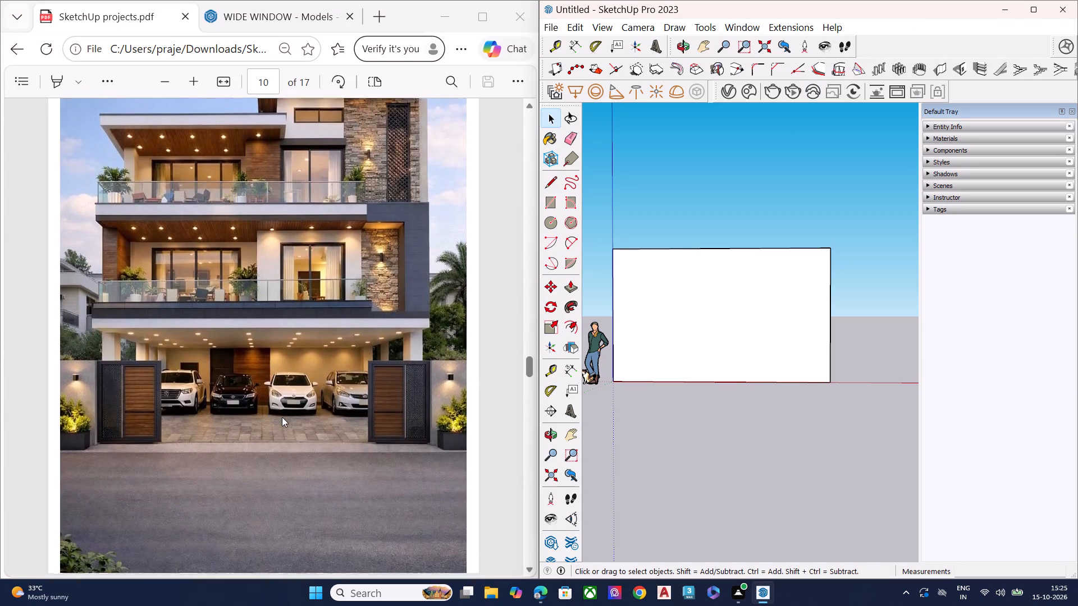
scroll(282, 417, down, 1)
scroll(282, 417, up, 13)
scroll(282, 417, down, 8)
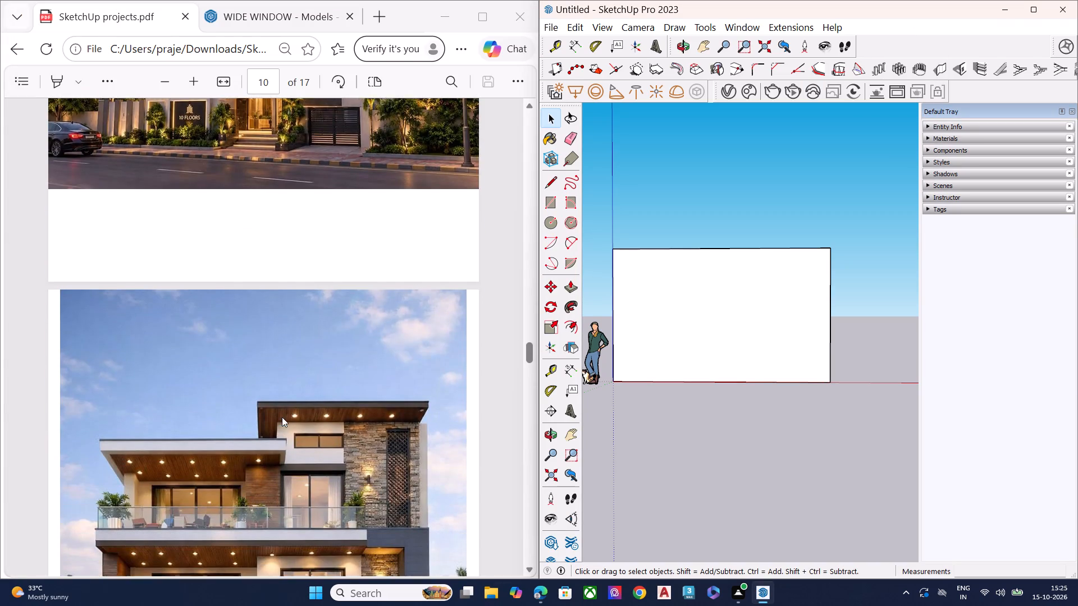
scroll(282, 417, down, 3)
Widen the block in SketchUp by push/pulling its right side face outward about 13' 9 5/8".
middle_drag(725, 355, 609, 521)
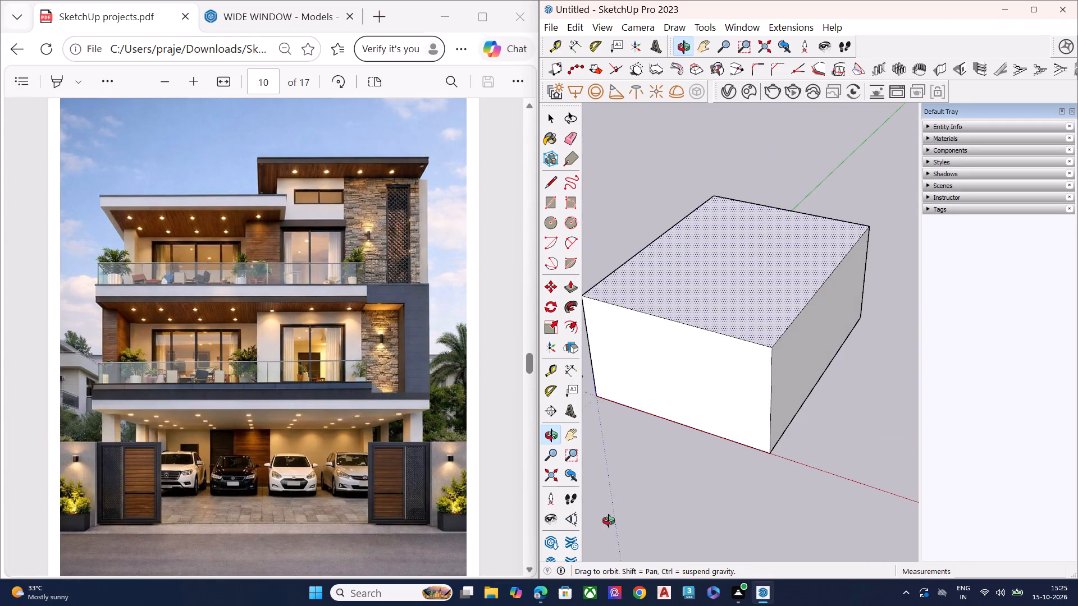
middle_drag(609, 521, 563, 466)
key(space)
click(825, 335)
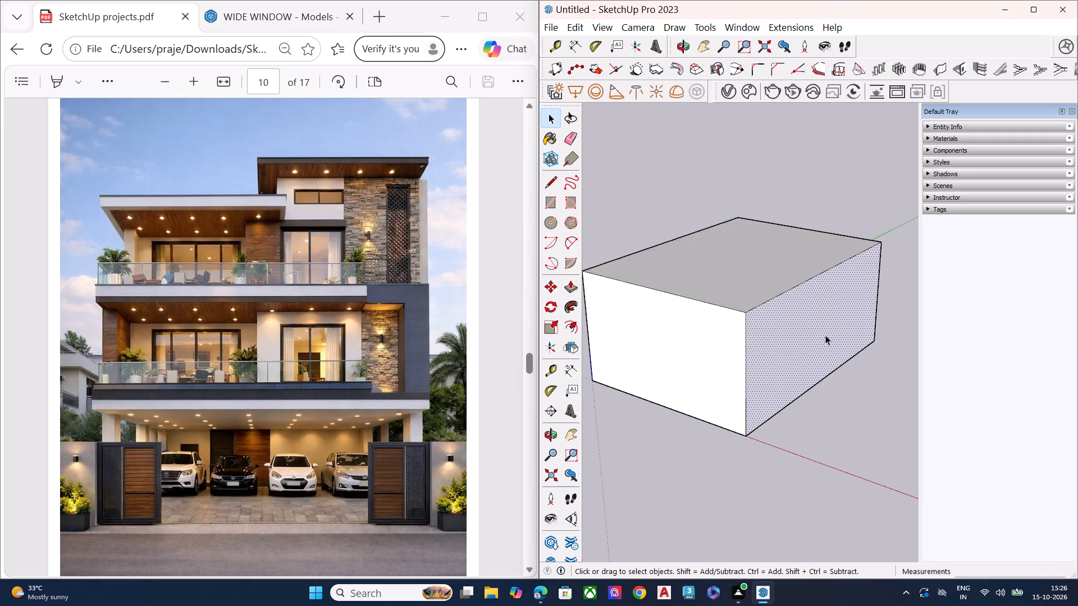
key(p)
click(823, 335)
scroll(853, 349, down, 5)
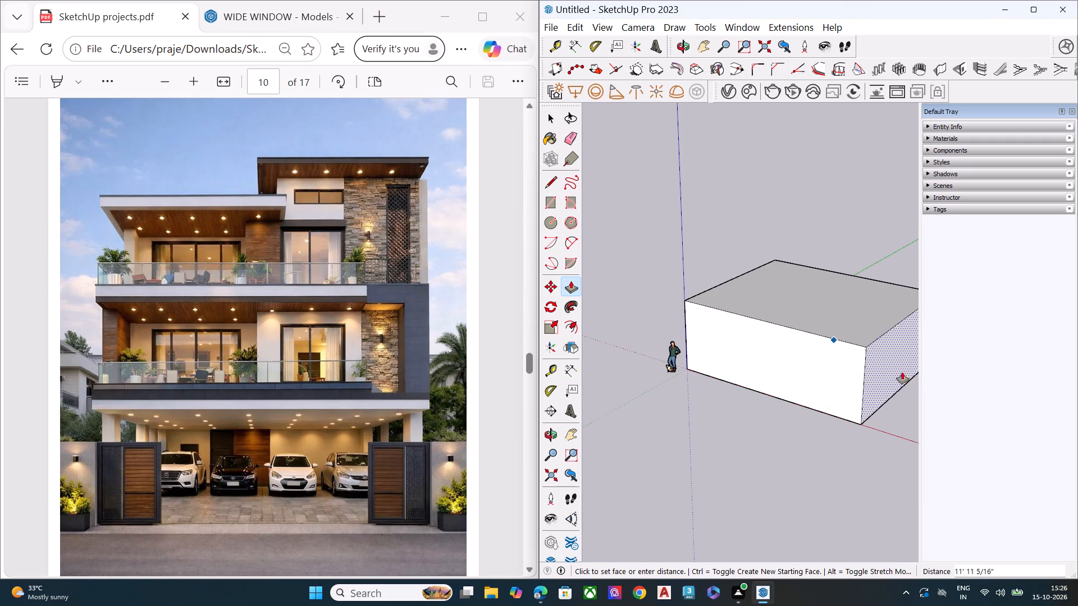
click(912, 374)
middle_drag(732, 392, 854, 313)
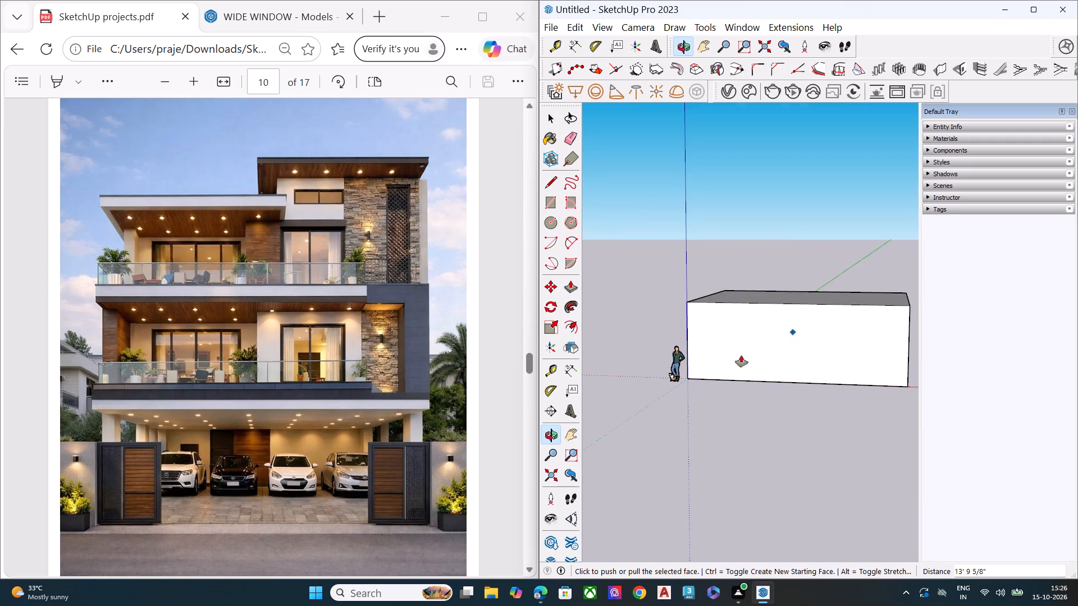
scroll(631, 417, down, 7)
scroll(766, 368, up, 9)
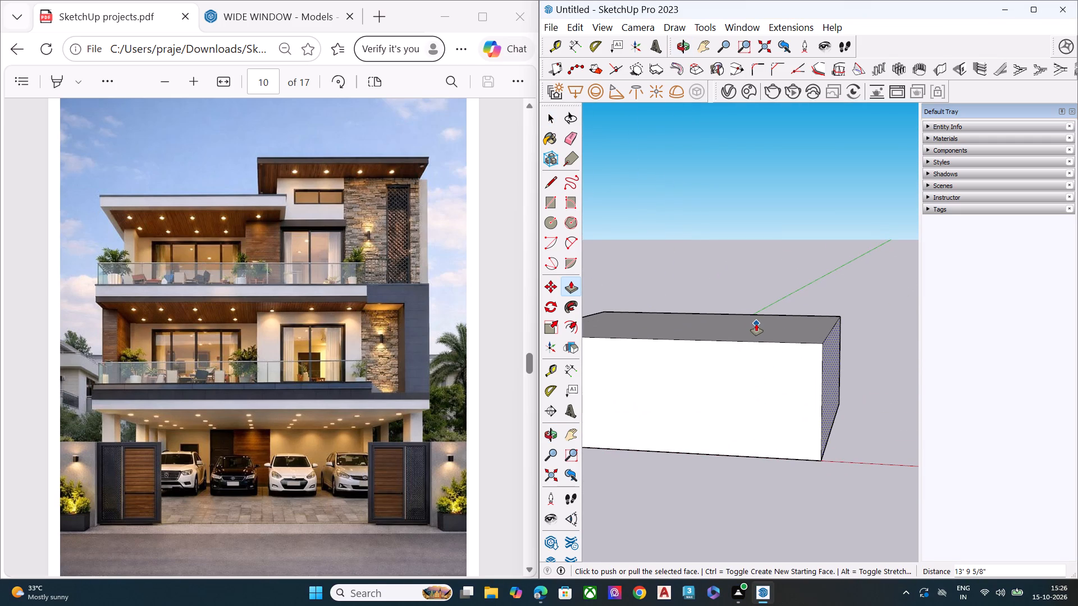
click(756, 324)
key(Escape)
Push/pull the block's top face up about 12' 4 3/4" as a new starting face to form the second storey.
middle_drag(723, 372, 712, 435)
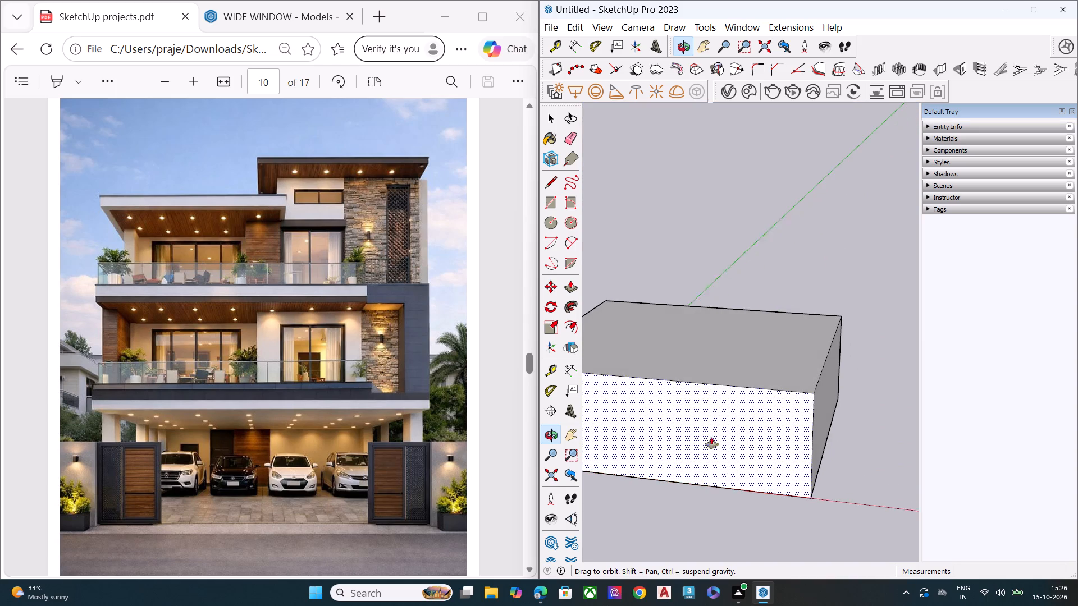
key(space)
click(711, 370)
key(p)
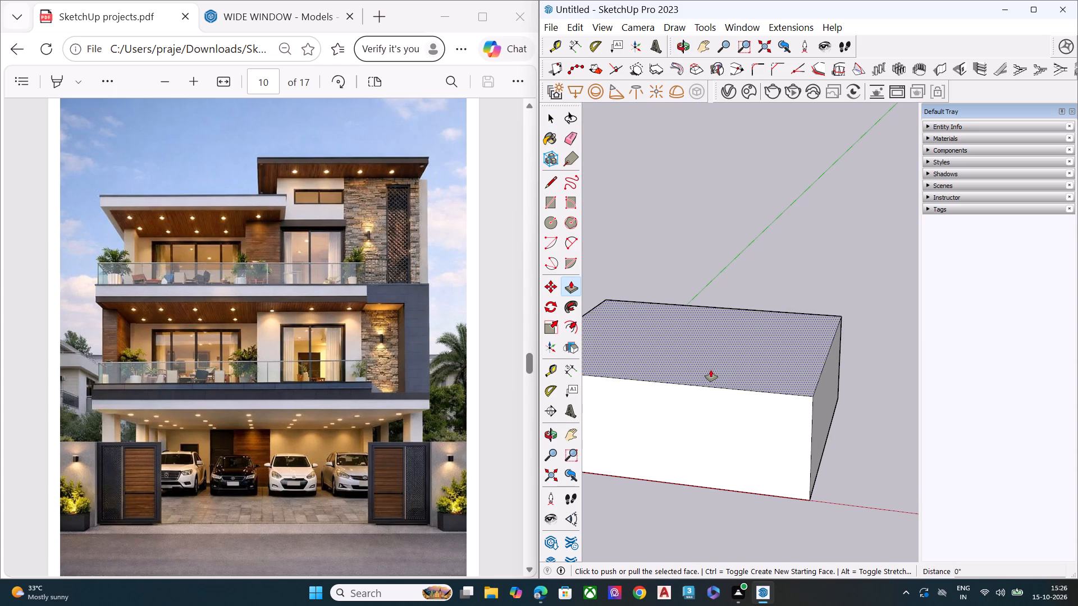
click(716, 363)
scroll(736, 304, down, 6)
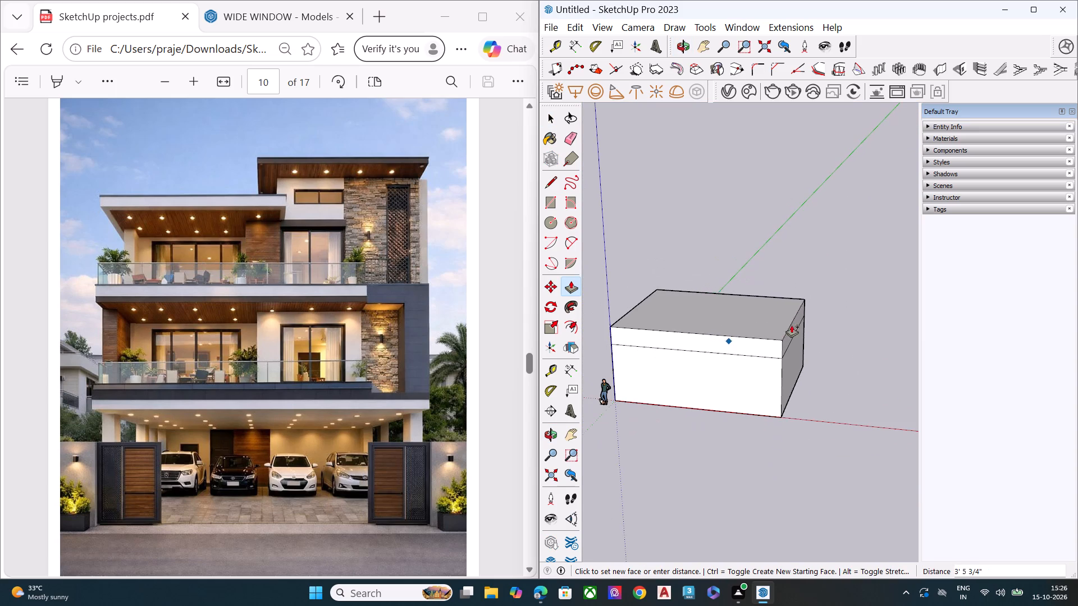
scroll(811, 336, down, 5)
scroll(789, 292, up, 3)
middle_drag(786, 310, 819, 242)
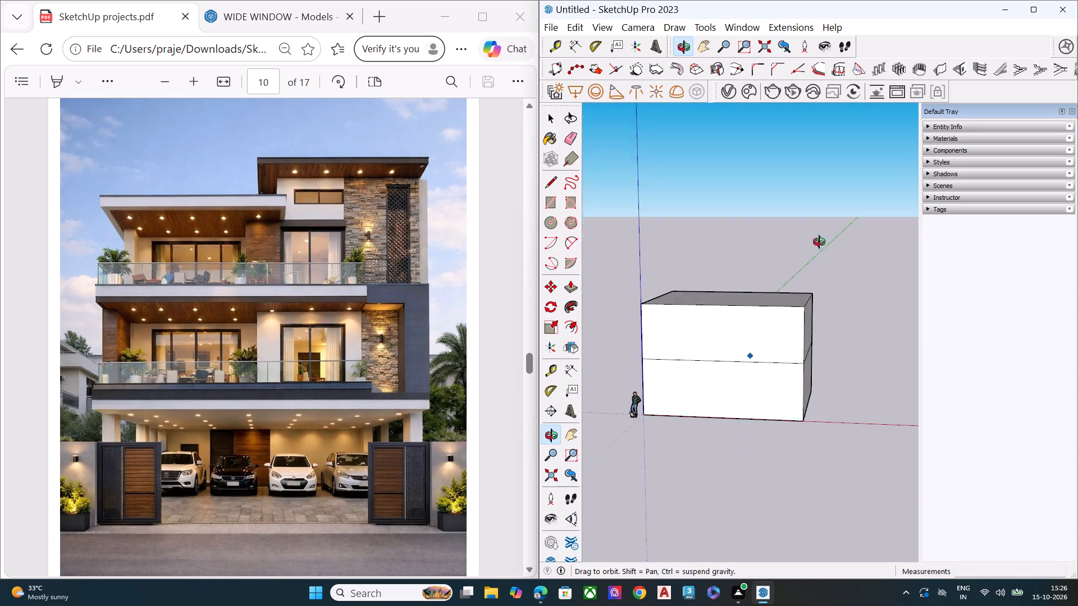
middle_drag(819, 242, 823, 209)
scroll(789, 259, up, 2)
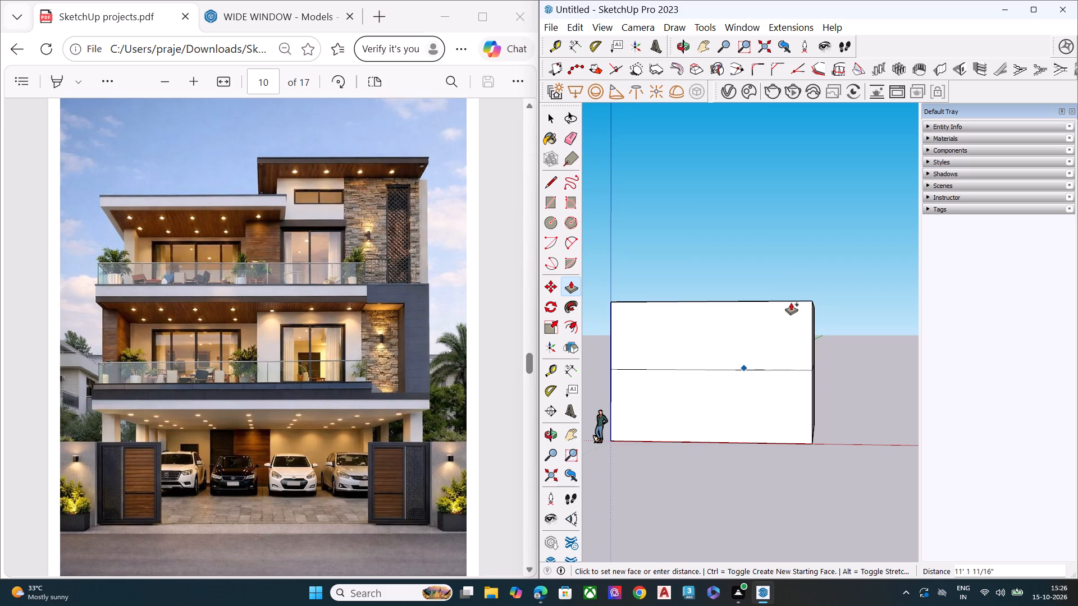
scroll(791, 303, up, 2)
scroll(791, 303, down, 2)
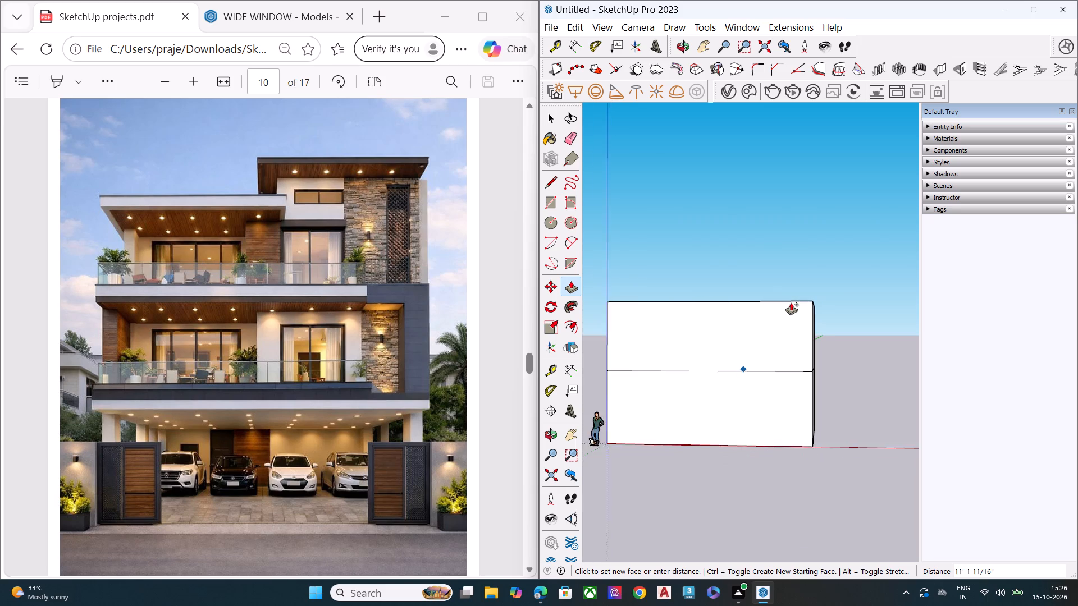
scroll(791, 303, down, 1)
scroll(762, 296, up, 2)
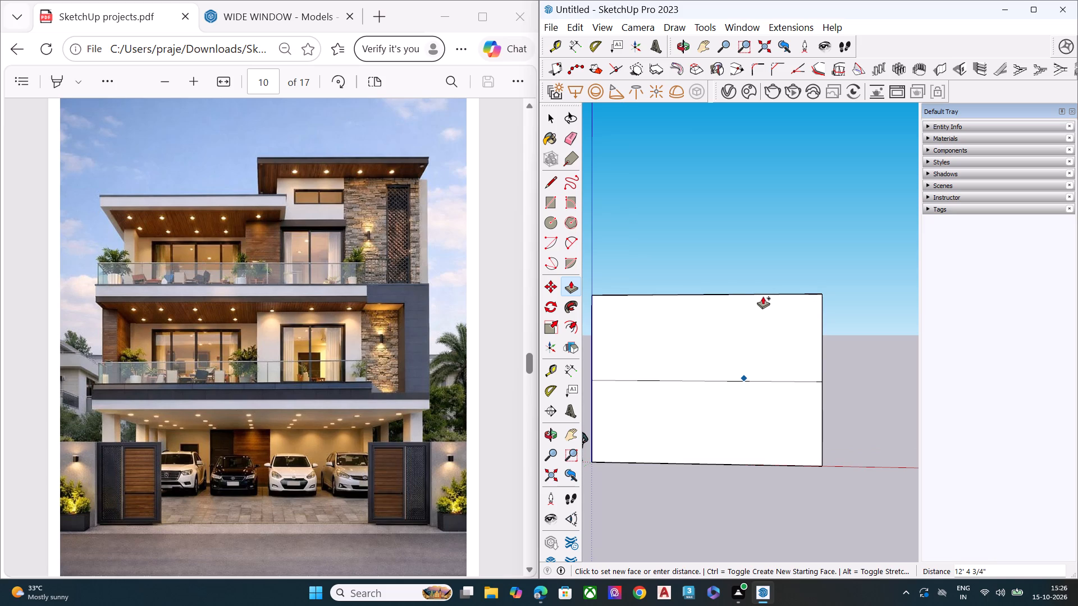
click(763, 297)
Push/pull the top face up again as a new starting face to add the third storey.
middle_drag(755, 322, 730, 397)
key(space)
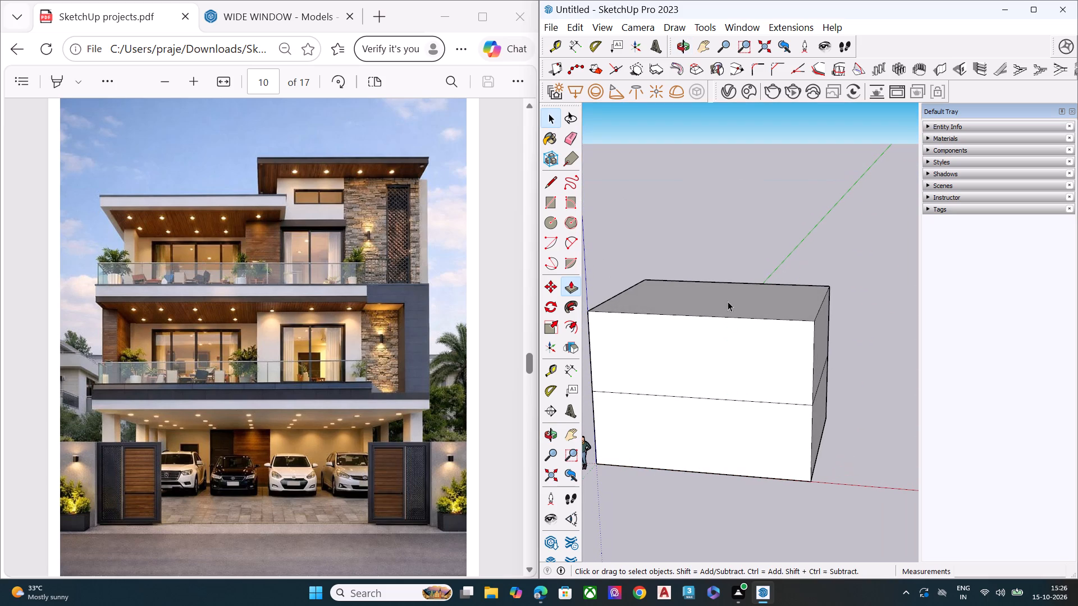
click(728, 300)
key(p)
click(728, 300)
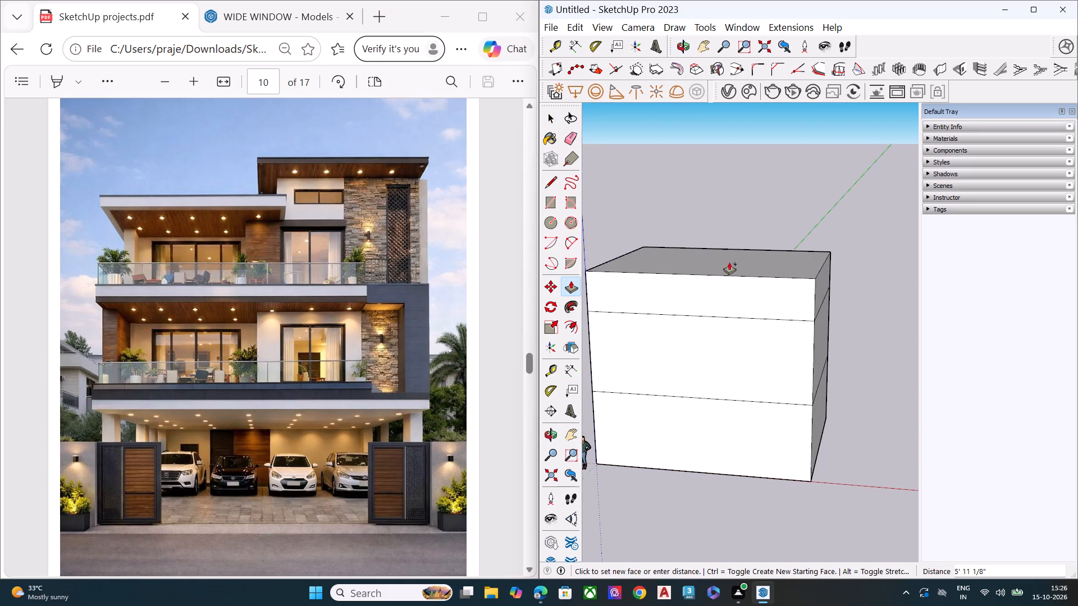
middle_drag(737, 226, 773, 176)
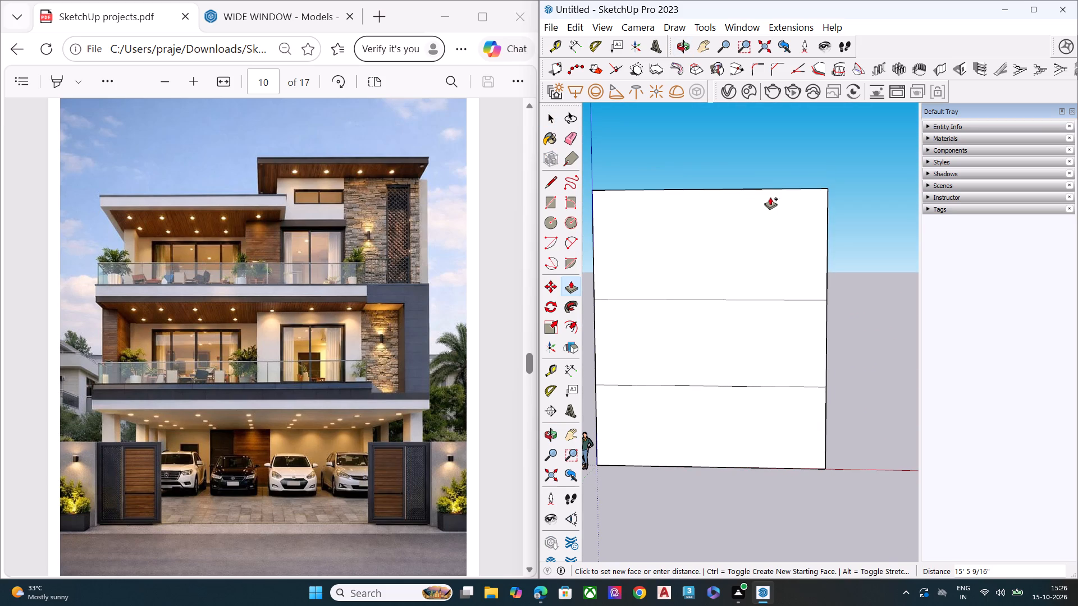
click(770, 205)
key(space)
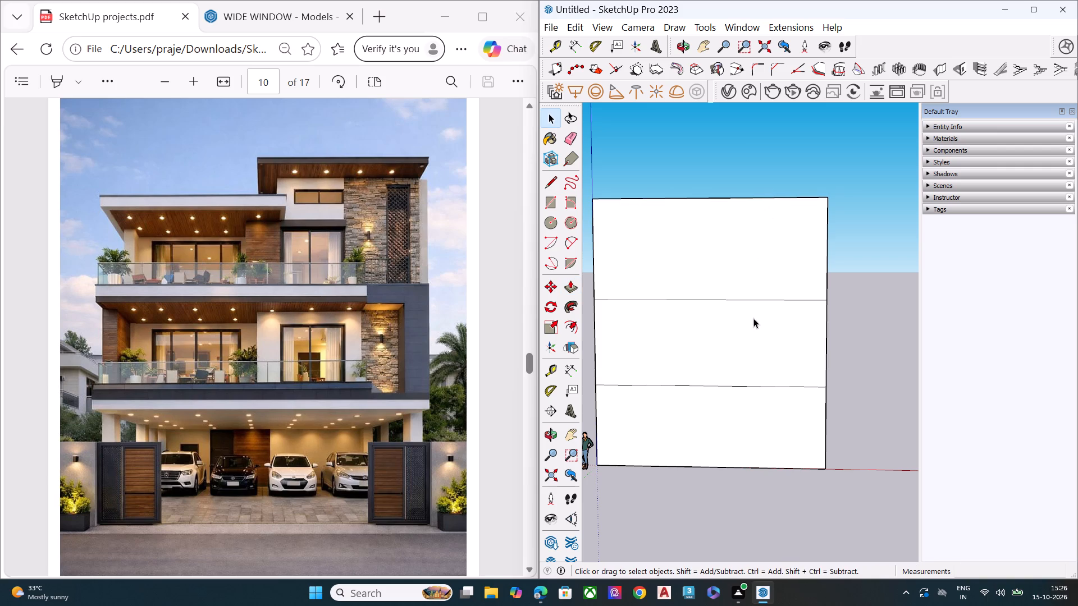
Push the ground storey's front face inward about 19' 8 9/16" to recess the parking area beneath the upper storeys.
middle_drag(728, 334, 739, 284)
scroll(725, 402, up, 2)
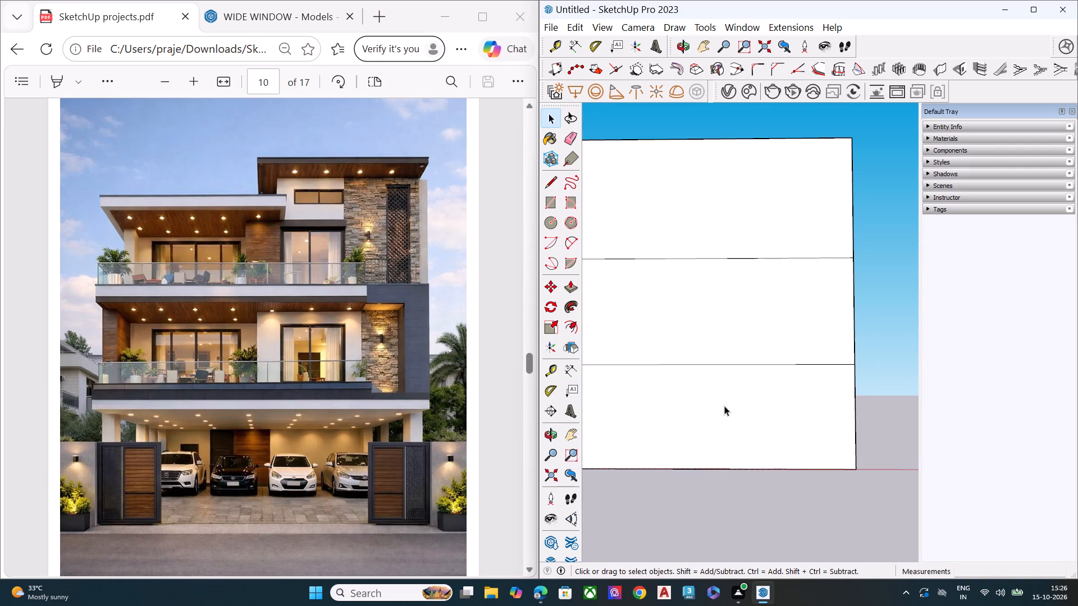
click(724, 406)
middle_drag(796, 395, 668, 464)
scroll(668, 464, up, 1)
key(p)
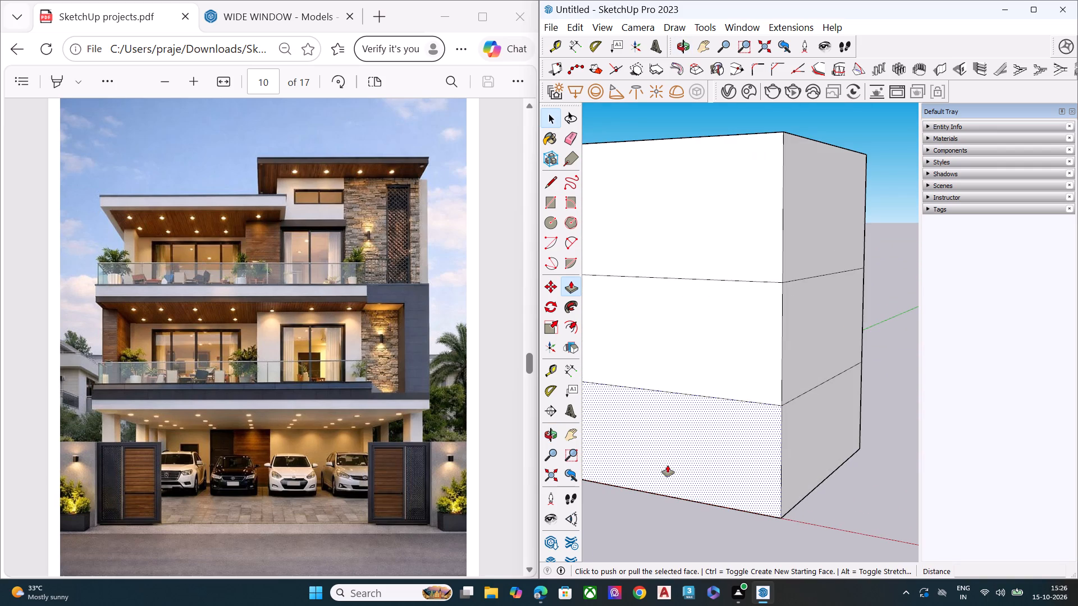
click(785, 407)
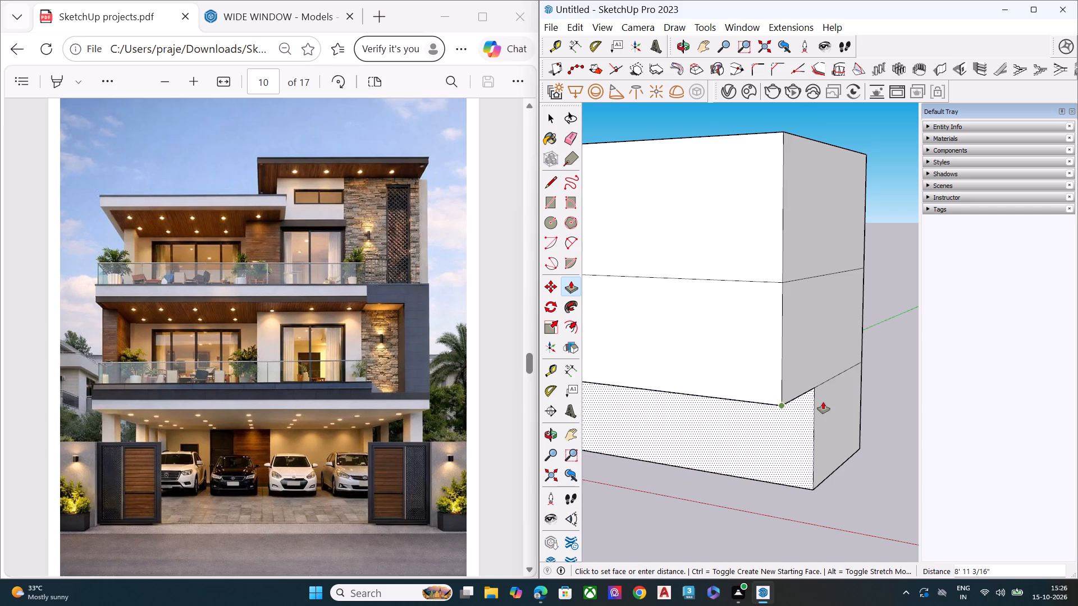
middle_drag(823, 402, 846, 260)
middle_drag(846, 260, 802, 346)
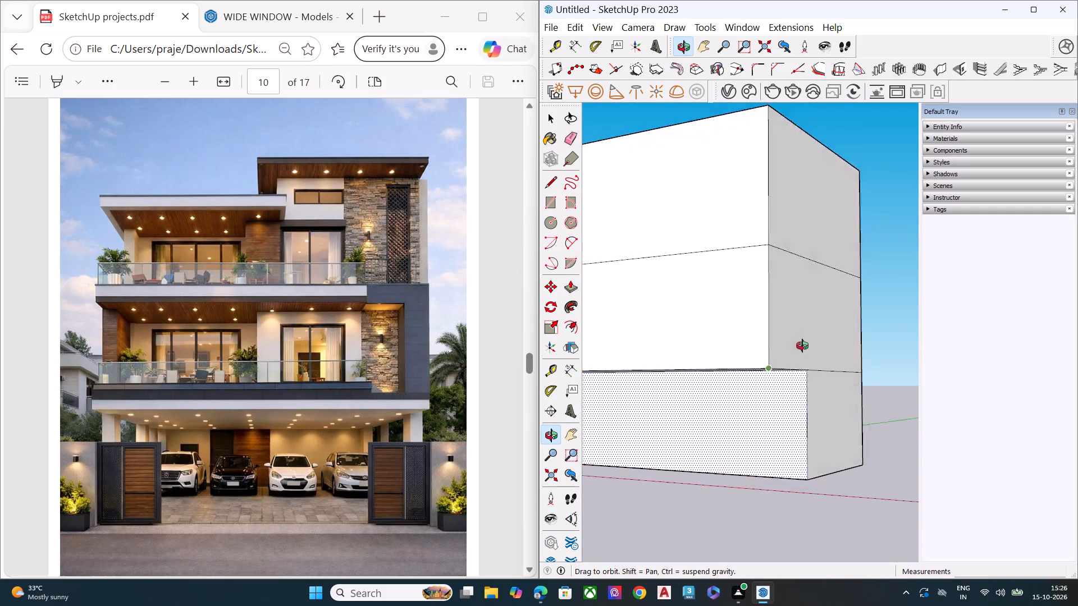
middle_drag(802, 346, 737, 392)
scroll(739, 395, up, 1)
click(845, 406)
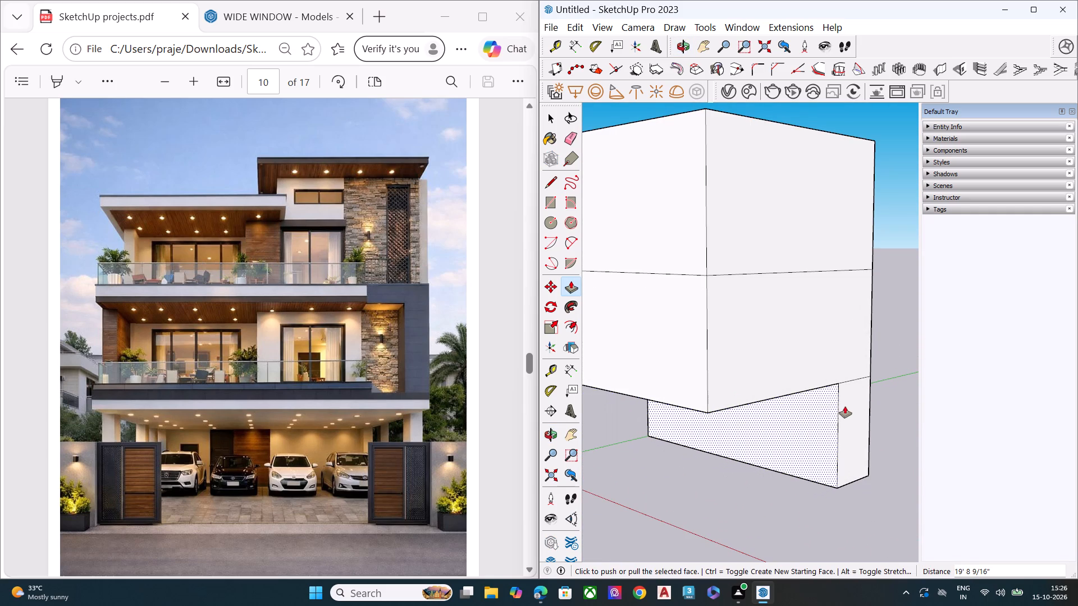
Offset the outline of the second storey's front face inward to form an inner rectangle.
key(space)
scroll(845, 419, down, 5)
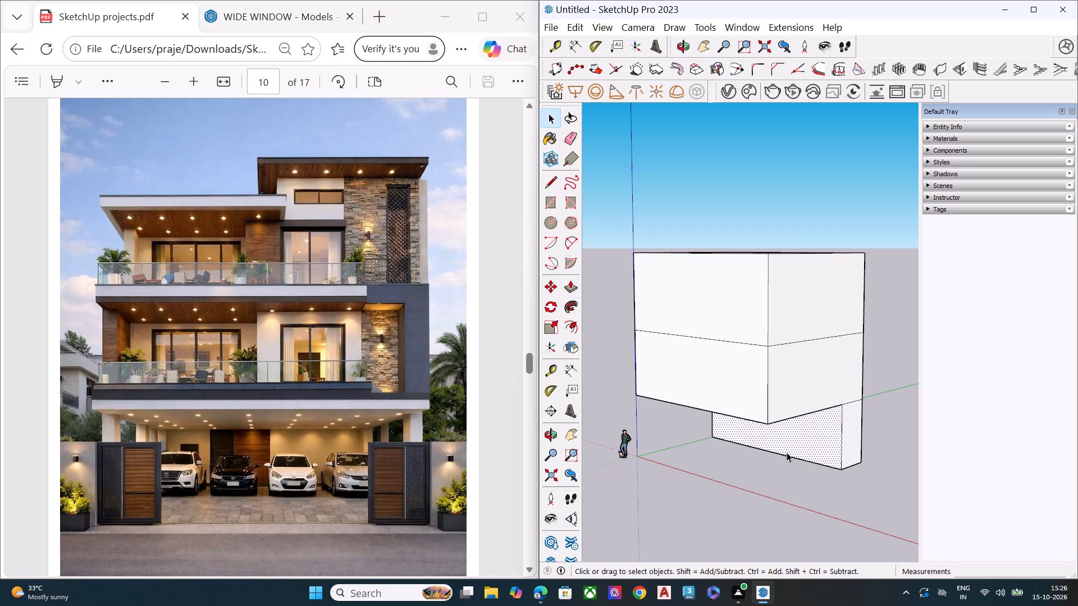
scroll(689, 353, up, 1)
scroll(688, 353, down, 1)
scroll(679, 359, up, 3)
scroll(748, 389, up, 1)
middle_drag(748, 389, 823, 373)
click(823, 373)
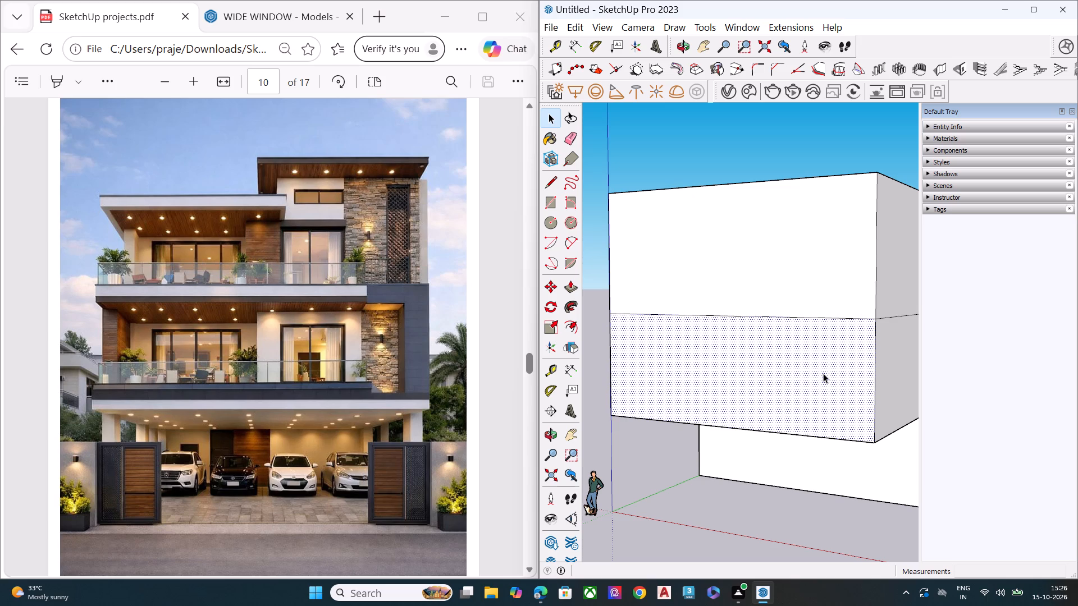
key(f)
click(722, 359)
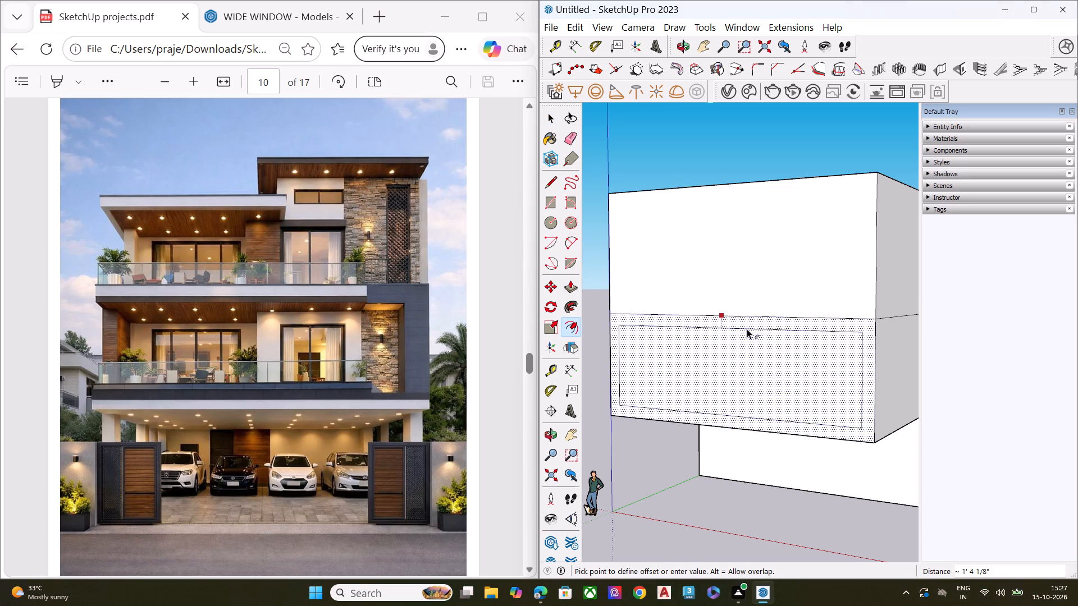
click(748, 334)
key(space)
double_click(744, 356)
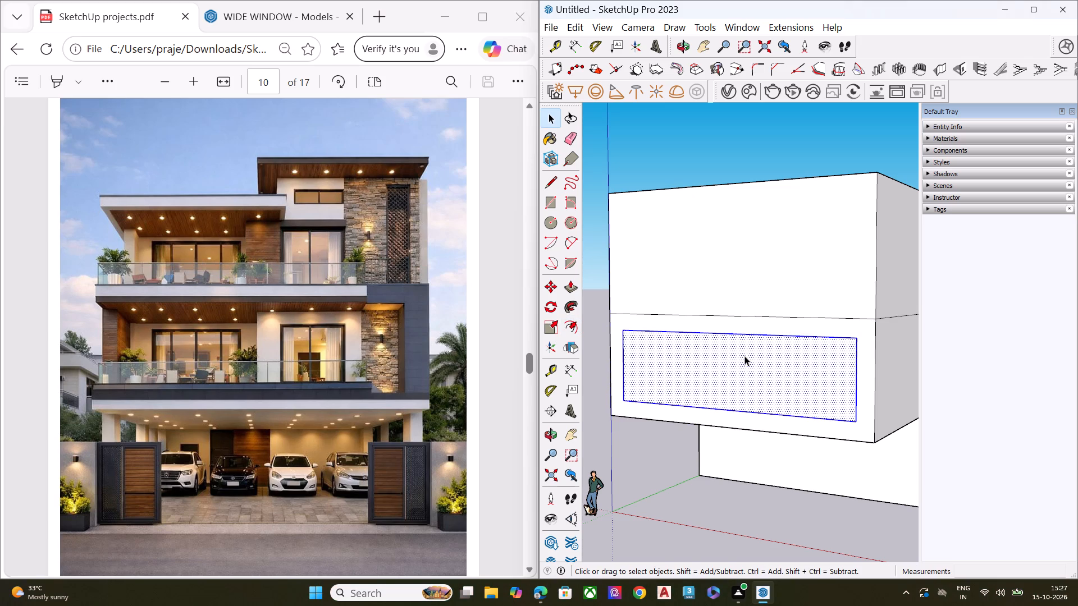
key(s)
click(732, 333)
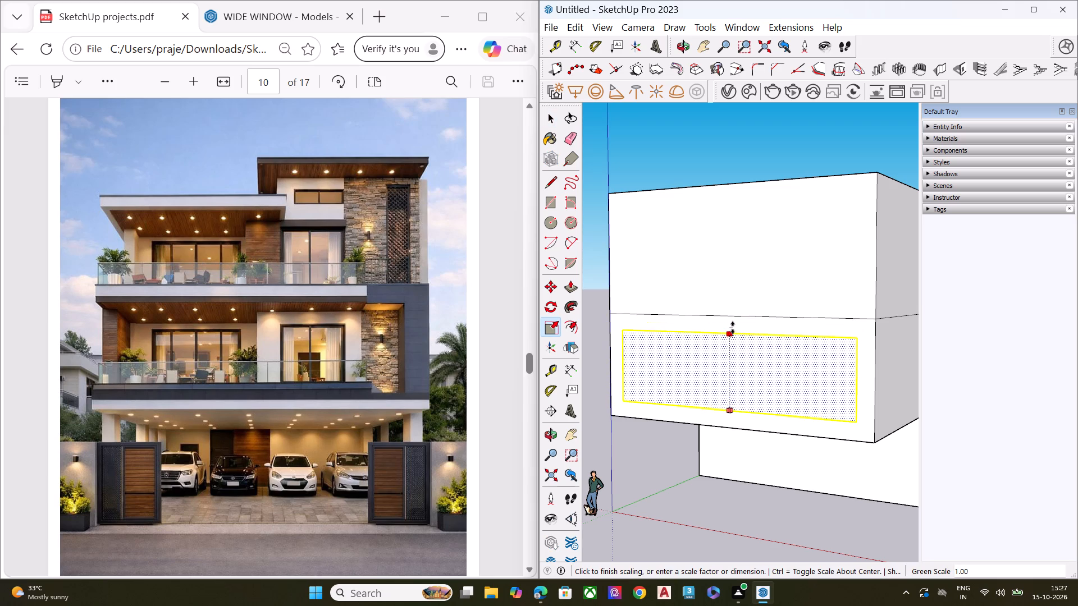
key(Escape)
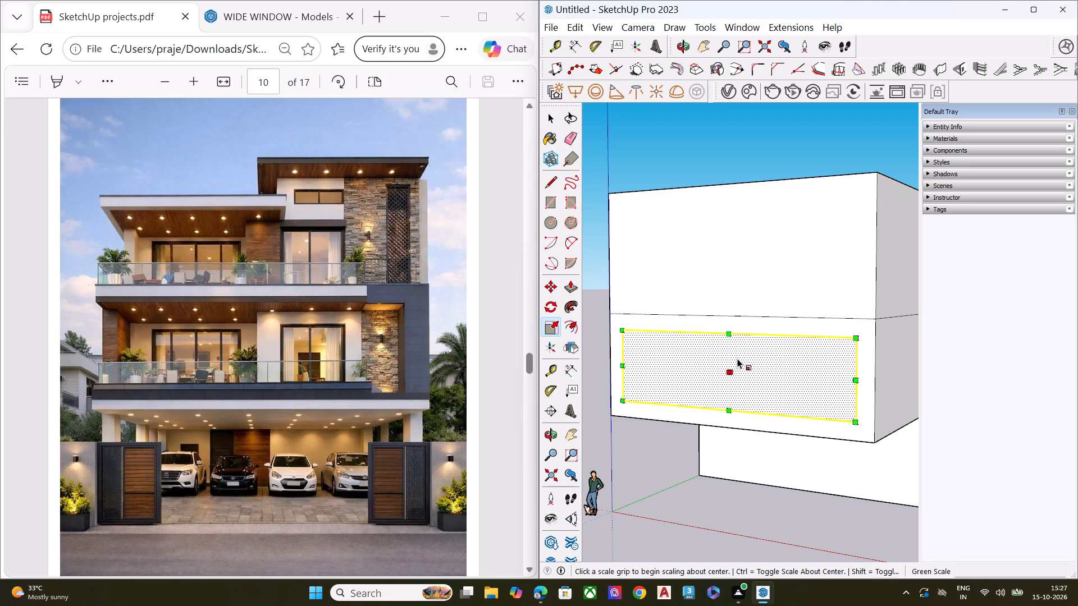
Undo the front-face offset and all the house massing operations back to an empty model.
key(ctrl+z)
key(ctrl+z)
key(ctrl+z)
key(ctrl+z)
key(ctrl+z)
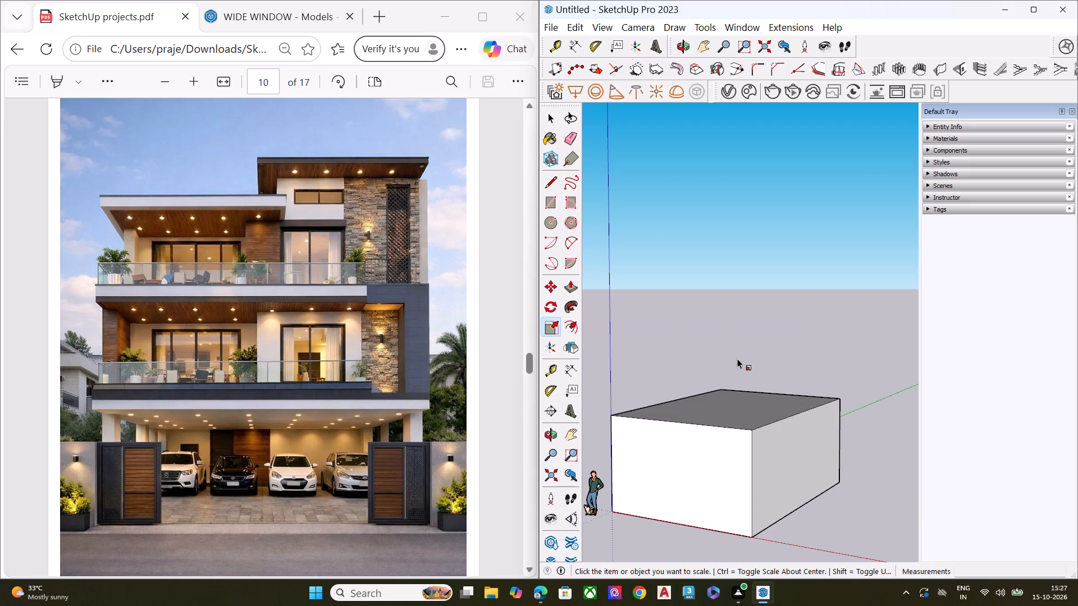
key(ctrl+z)
key(ctrl+z)
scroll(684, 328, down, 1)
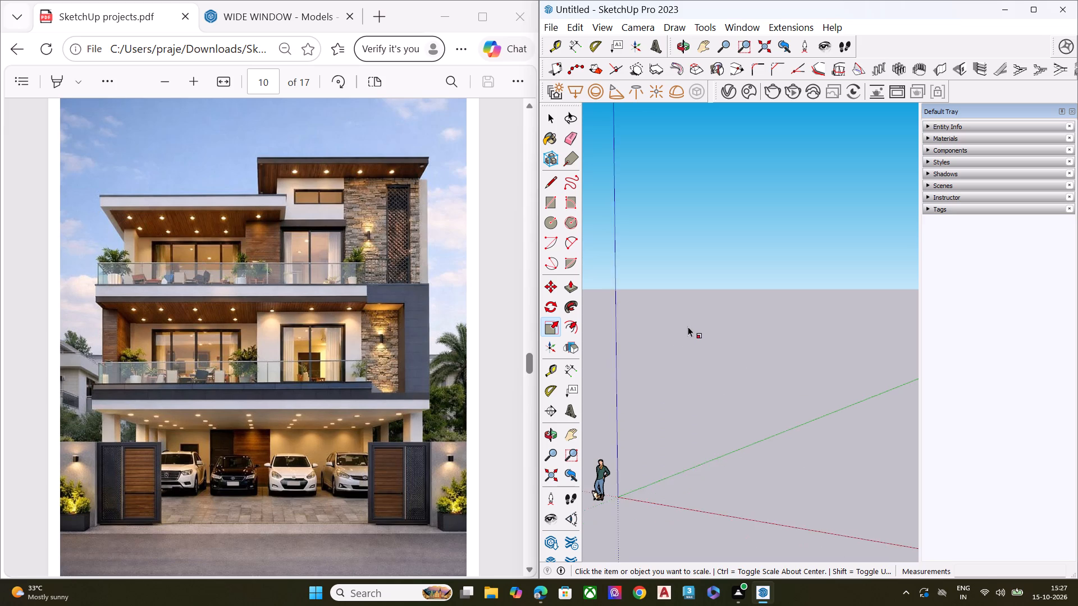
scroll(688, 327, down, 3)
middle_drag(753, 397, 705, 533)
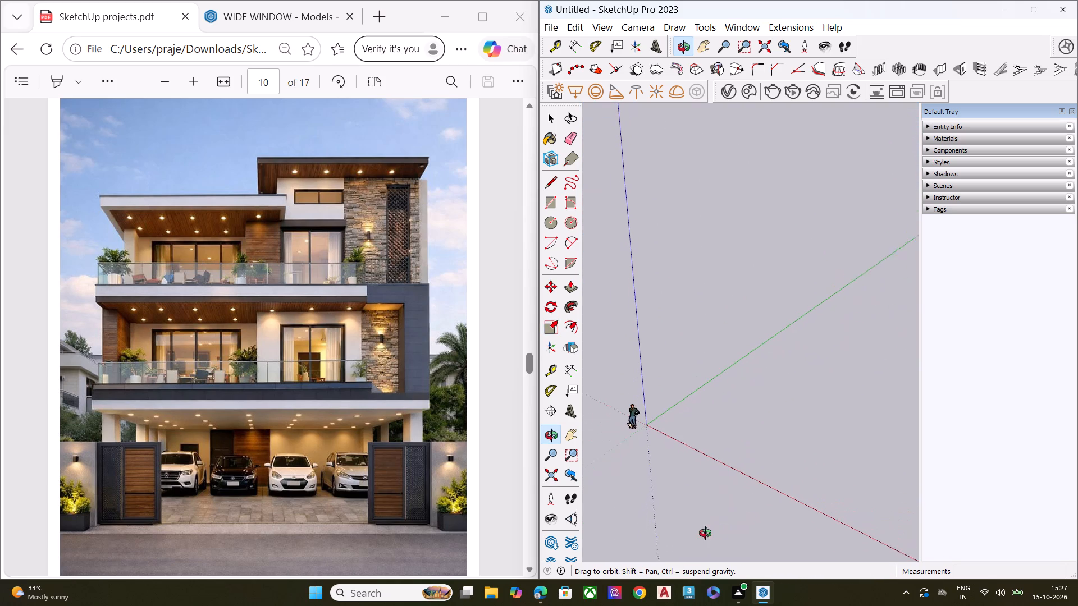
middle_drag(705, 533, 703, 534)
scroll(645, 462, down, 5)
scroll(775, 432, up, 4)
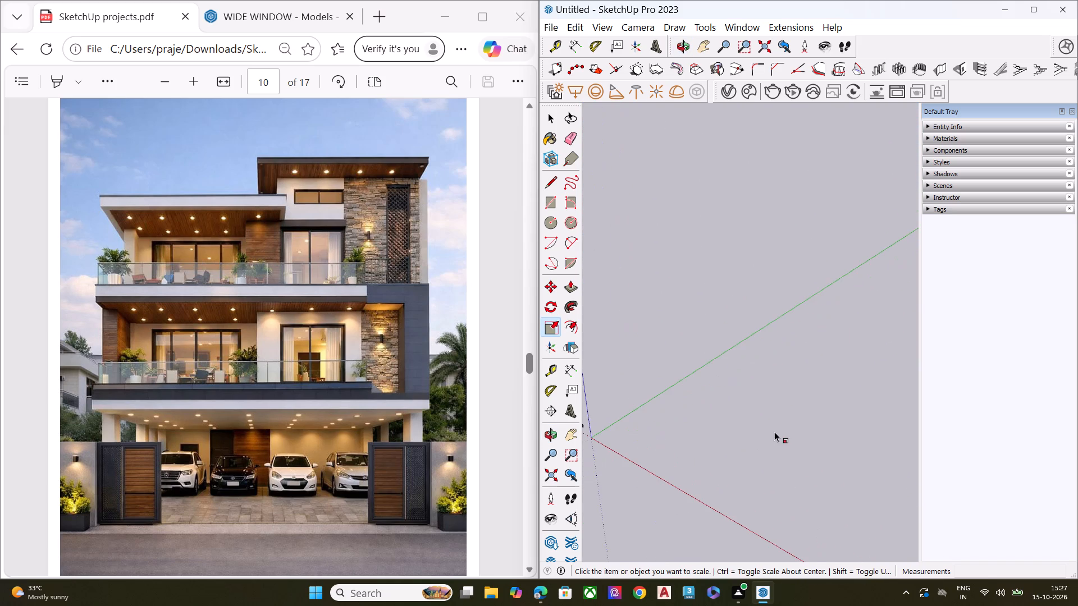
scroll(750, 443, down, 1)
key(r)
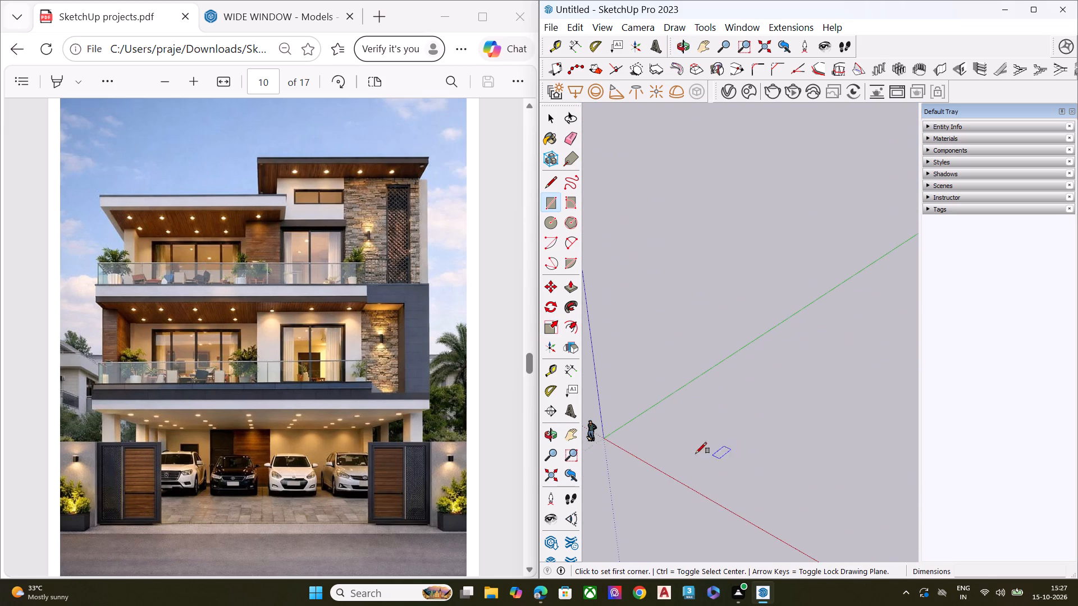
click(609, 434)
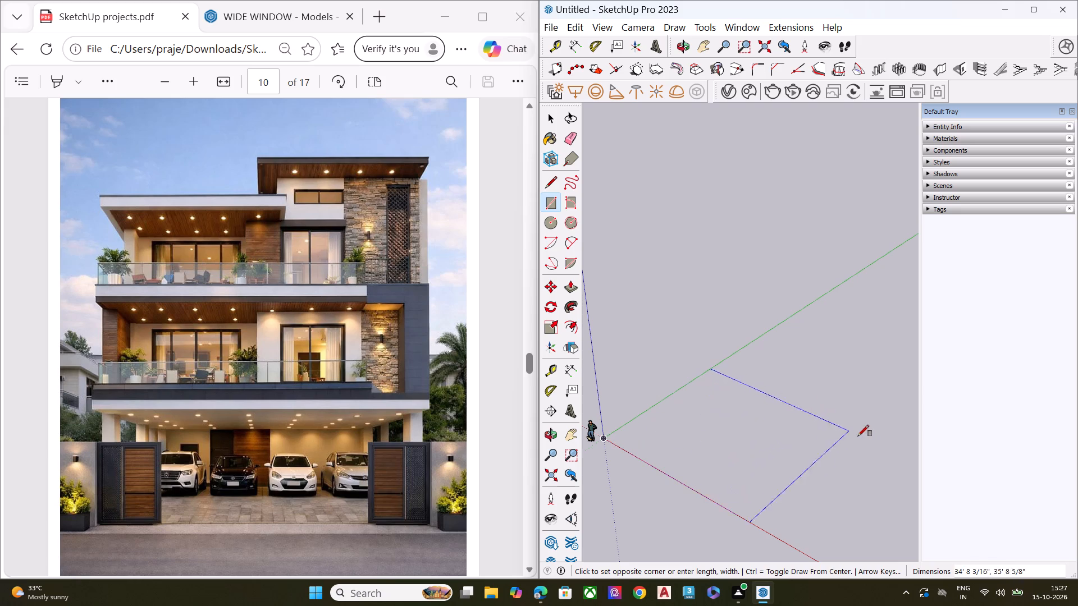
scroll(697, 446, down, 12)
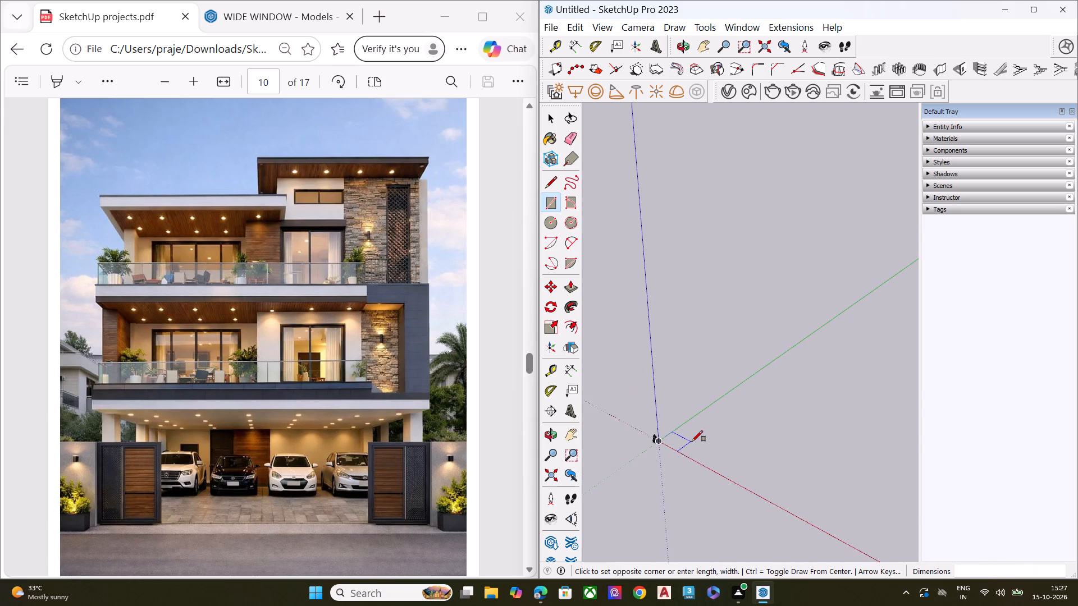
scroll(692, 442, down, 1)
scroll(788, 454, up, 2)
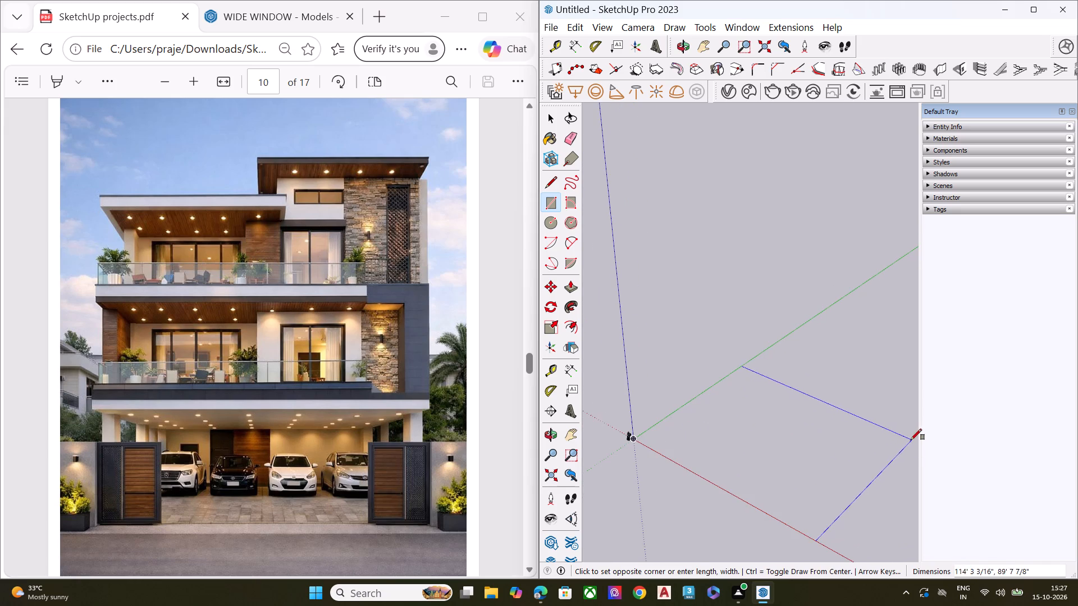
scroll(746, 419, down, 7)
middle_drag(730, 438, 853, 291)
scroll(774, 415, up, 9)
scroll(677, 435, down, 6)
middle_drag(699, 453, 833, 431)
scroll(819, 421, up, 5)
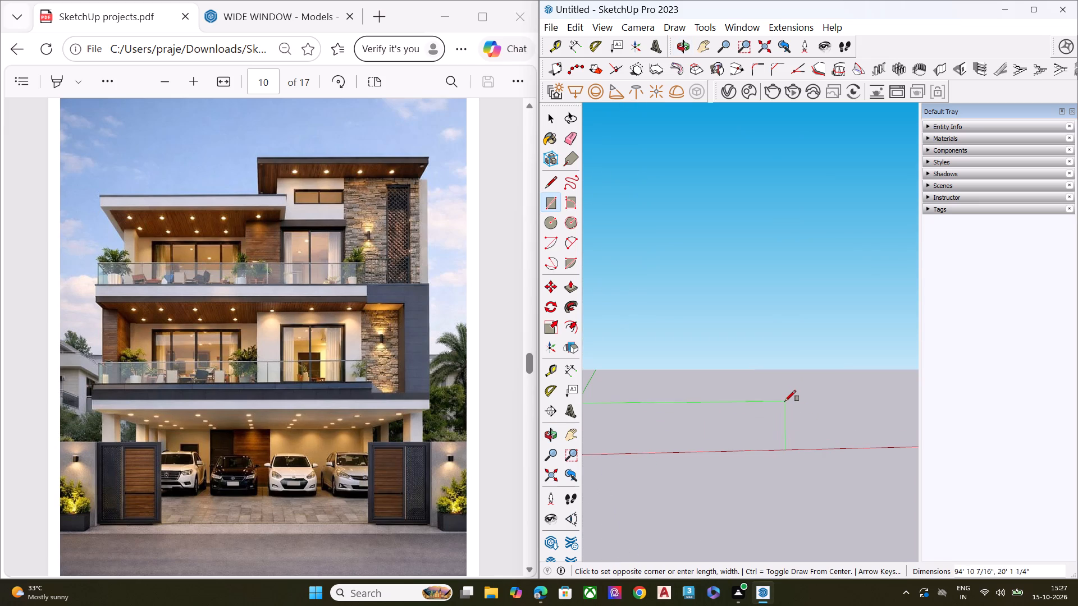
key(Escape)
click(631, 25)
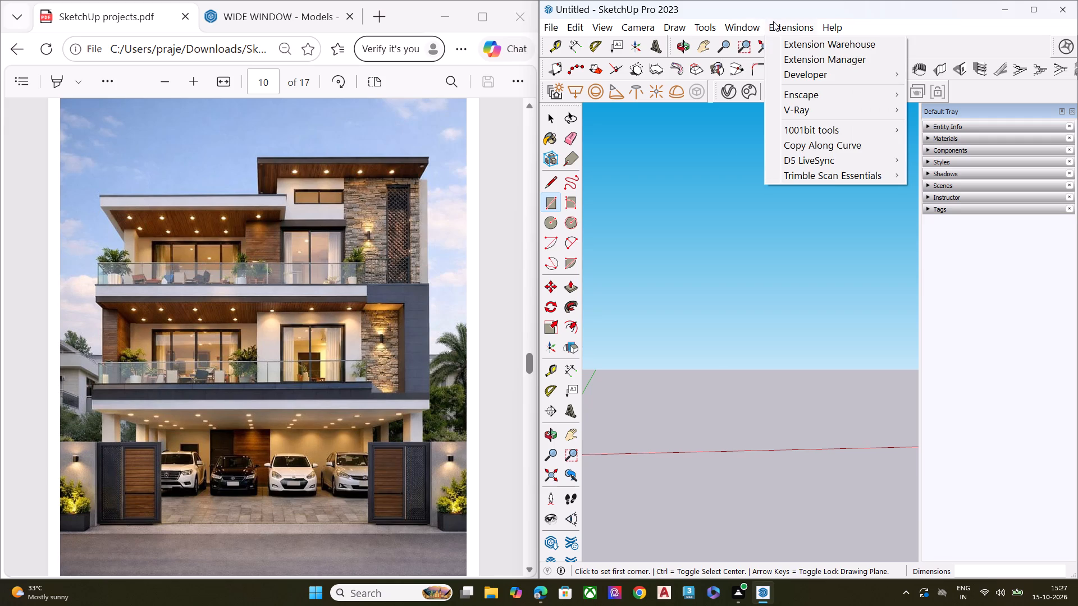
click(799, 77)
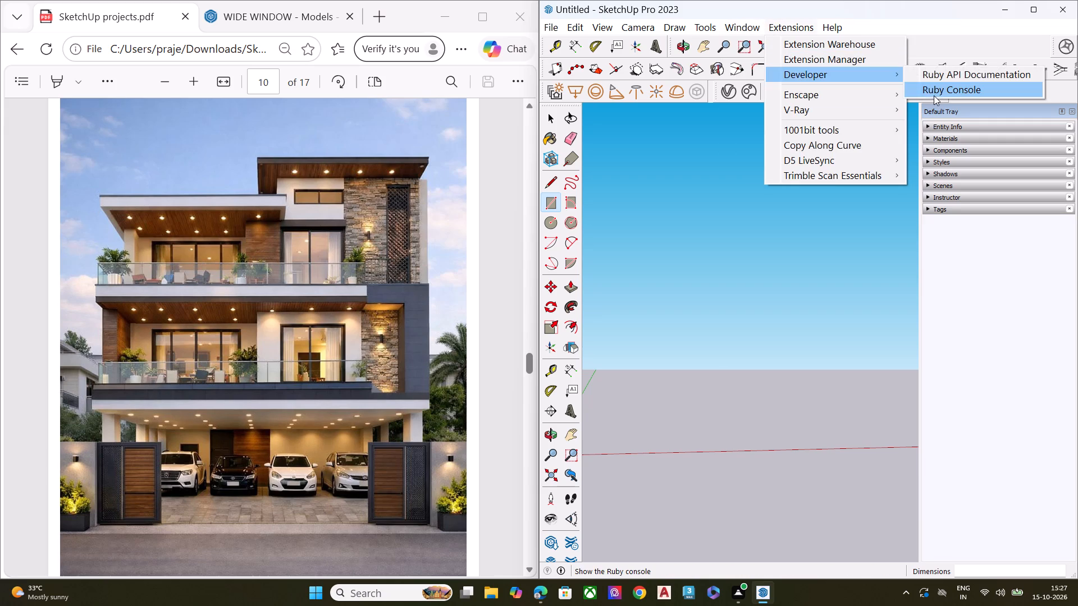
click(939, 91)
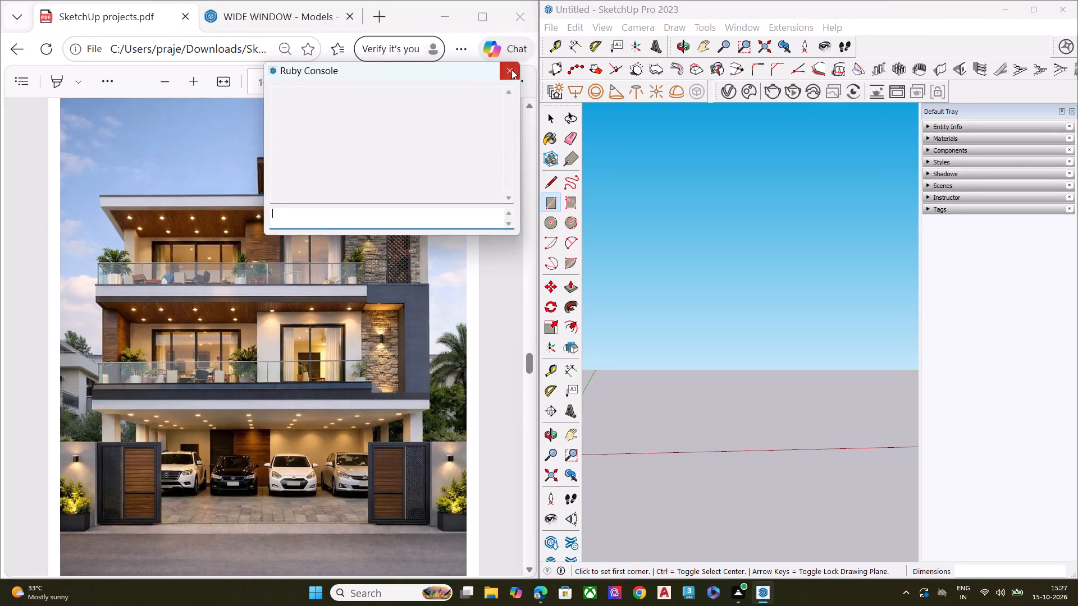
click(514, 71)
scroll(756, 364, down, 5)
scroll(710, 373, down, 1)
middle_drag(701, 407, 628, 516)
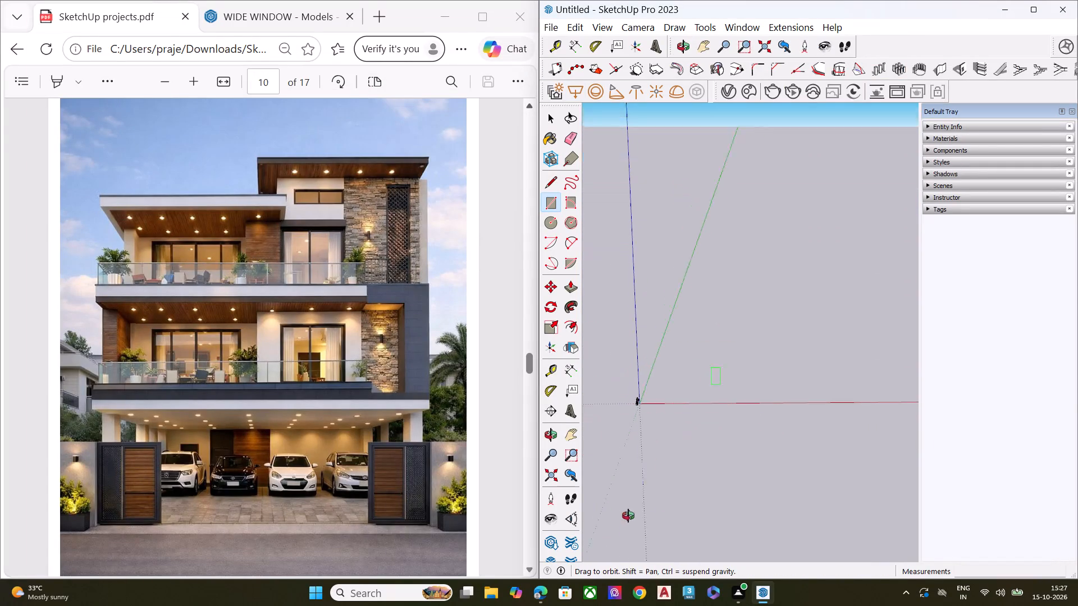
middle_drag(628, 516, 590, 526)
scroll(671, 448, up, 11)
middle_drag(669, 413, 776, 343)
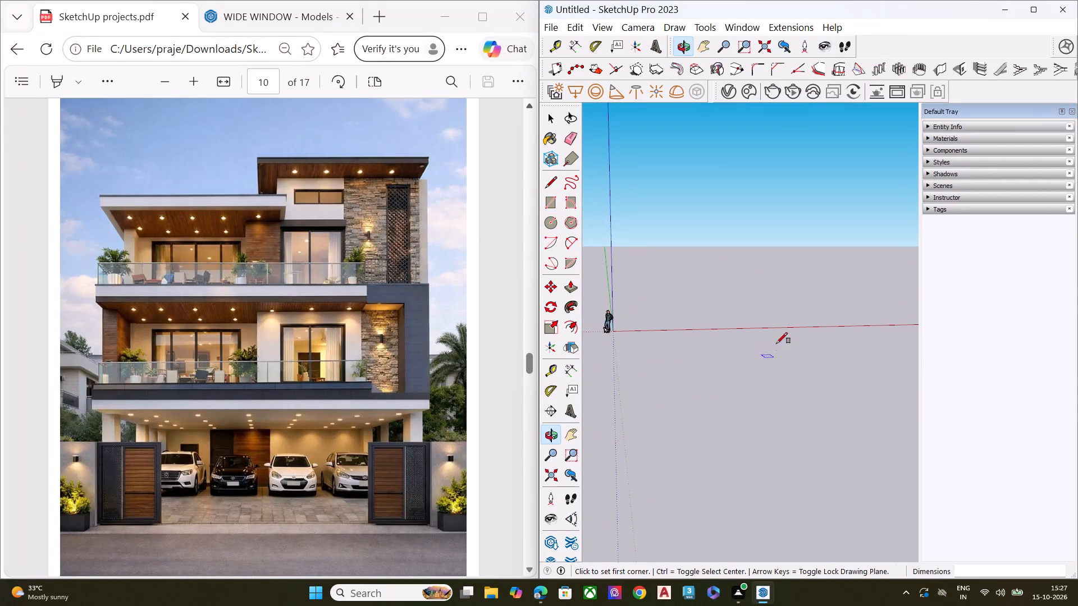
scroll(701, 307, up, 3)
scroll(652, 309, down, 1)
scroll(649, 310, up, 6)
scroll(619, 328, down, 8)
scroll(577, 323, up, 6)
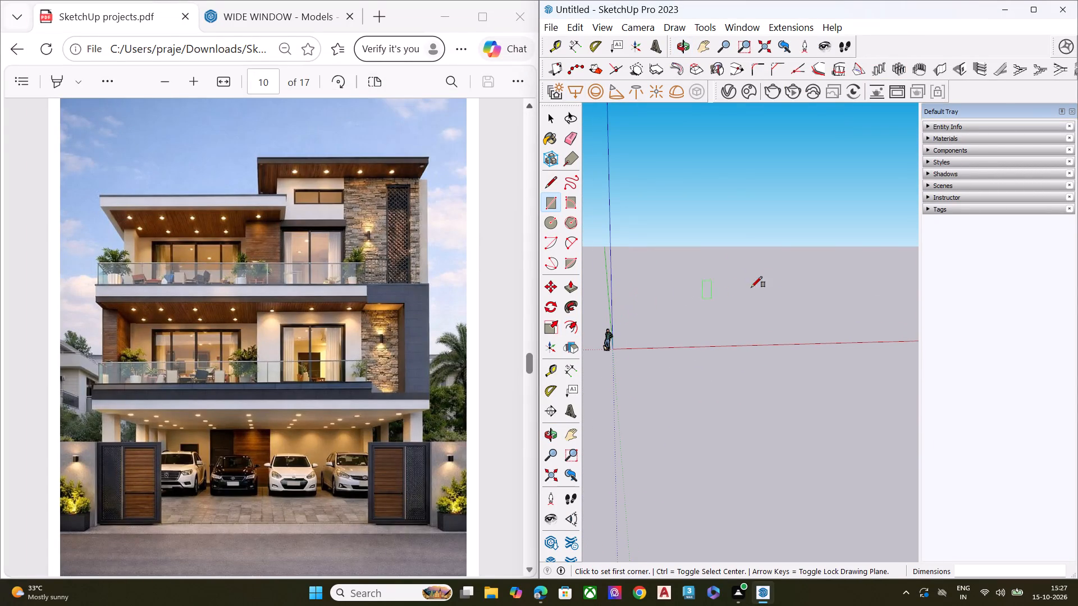
Minimize the SketchUp window.
click(1002, 11)
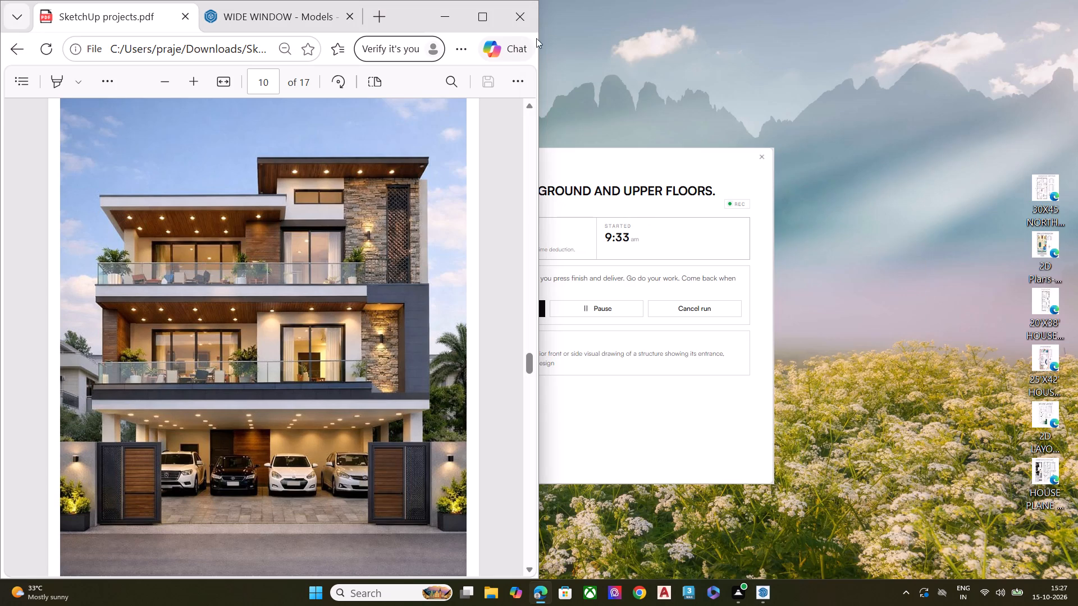
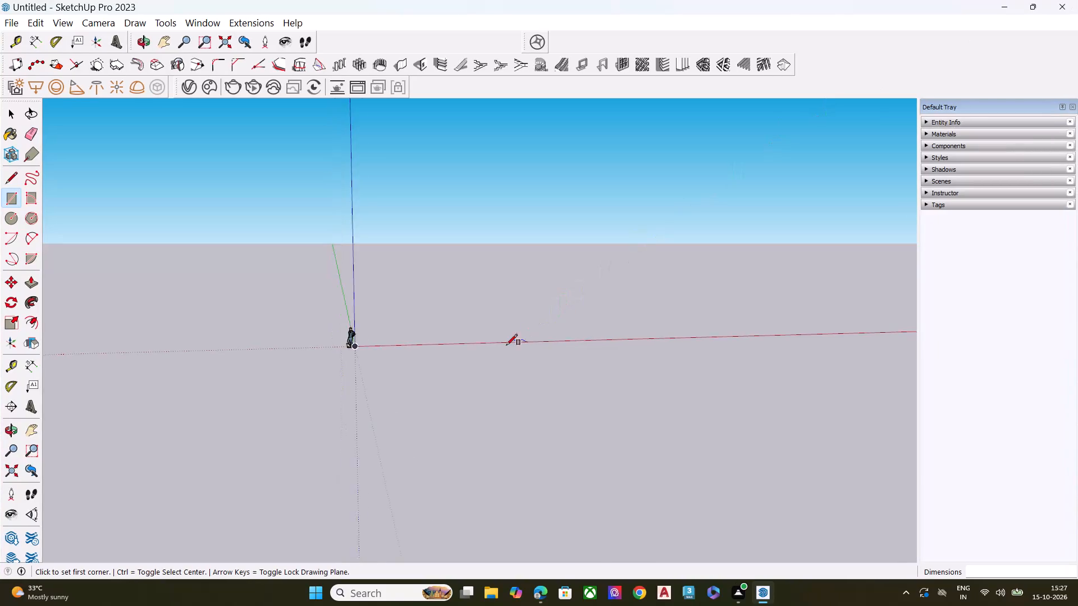
Draw a rectangle on the ground from the origin, about 47' by 28', as the house footprint.
middle_drag(426, 366, 257, 403)
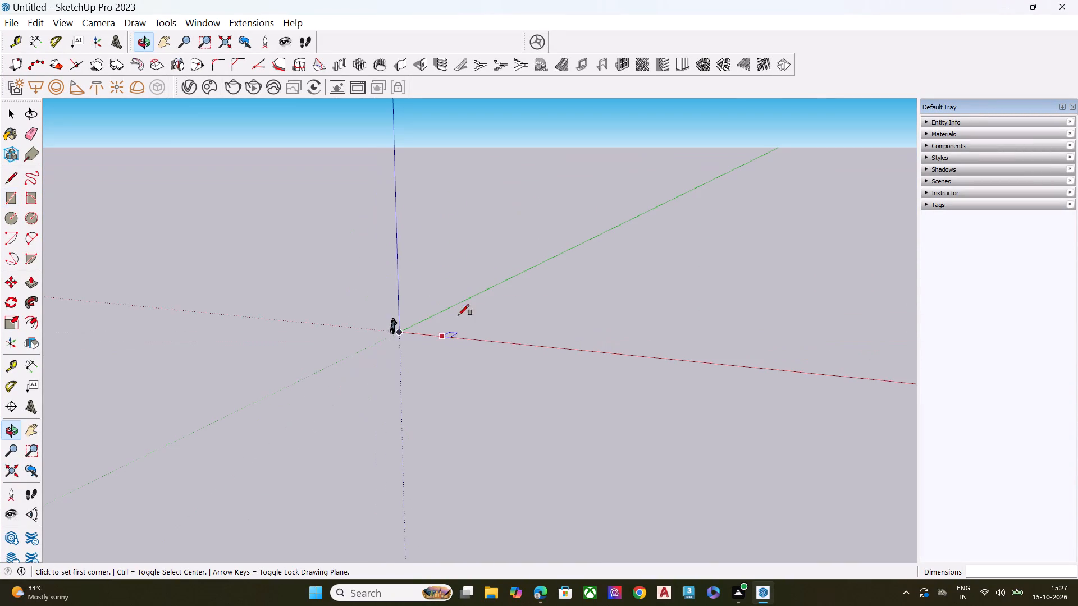
scroll(458, 315, up, 2)
scroll(450, 314, down, 2)
scroll(445, 314, up, 3)
middle_drag(401, 333, 440, 398)
scroll(436, 392, up, 6)
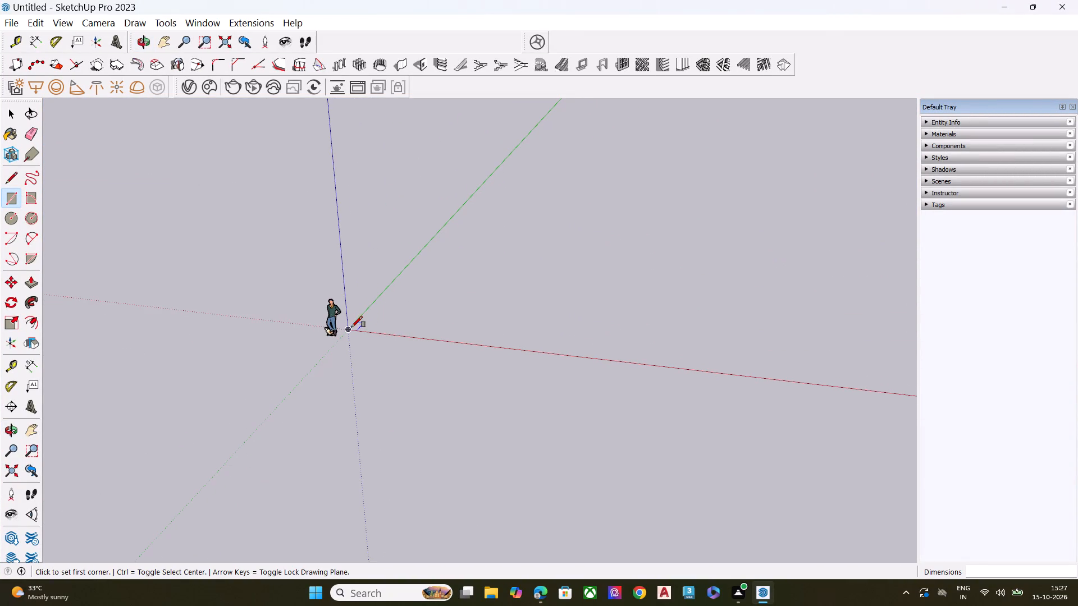
click(350, 328)
scroll(606, 328, down, 2)
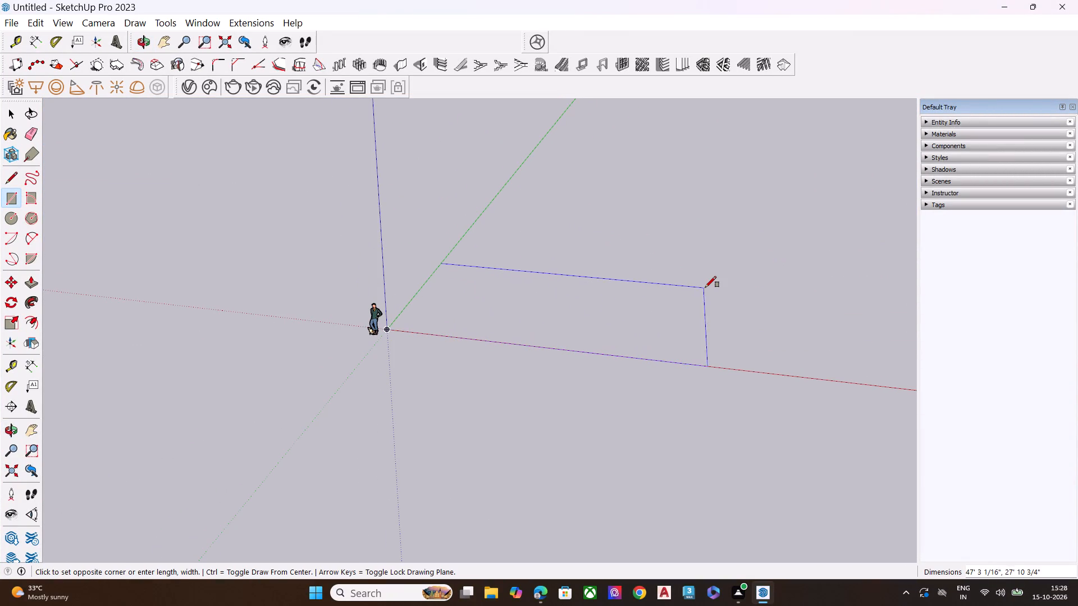
click(710, 289)
Start extruding the footprint face with Push/Pull.
key(space)
click(598, 324)
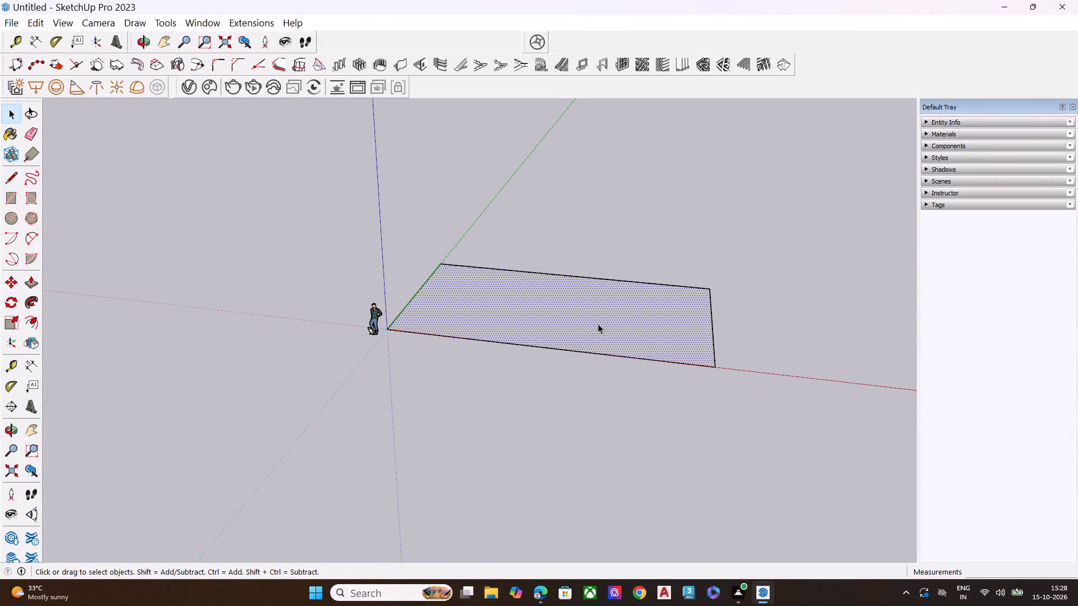
key(p)
click(598, 324)
scroll(598, 244, down, 1)
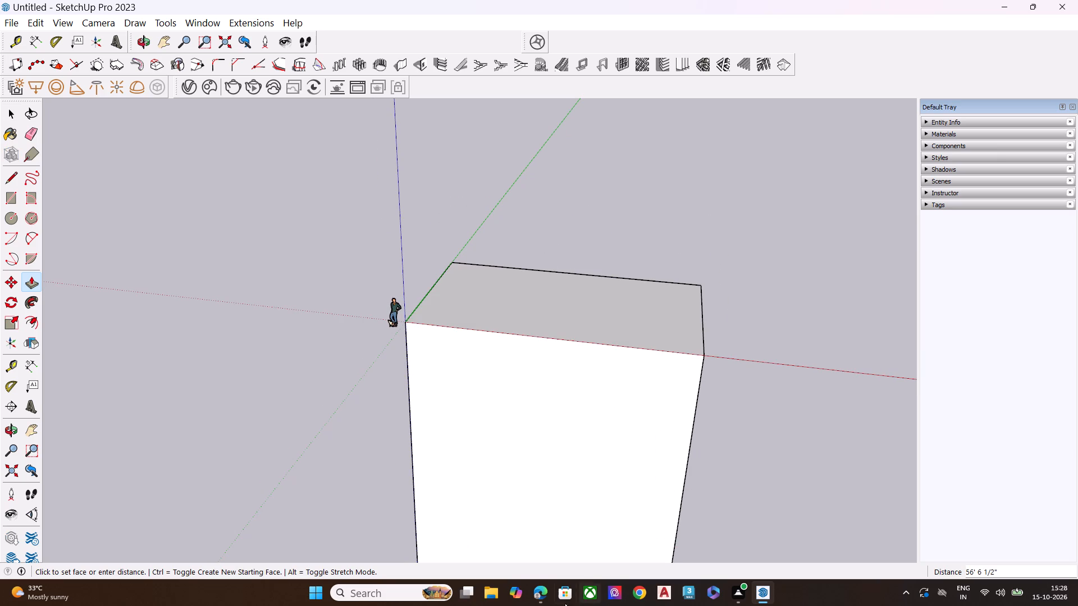
drag(533, 502, 474, 464)
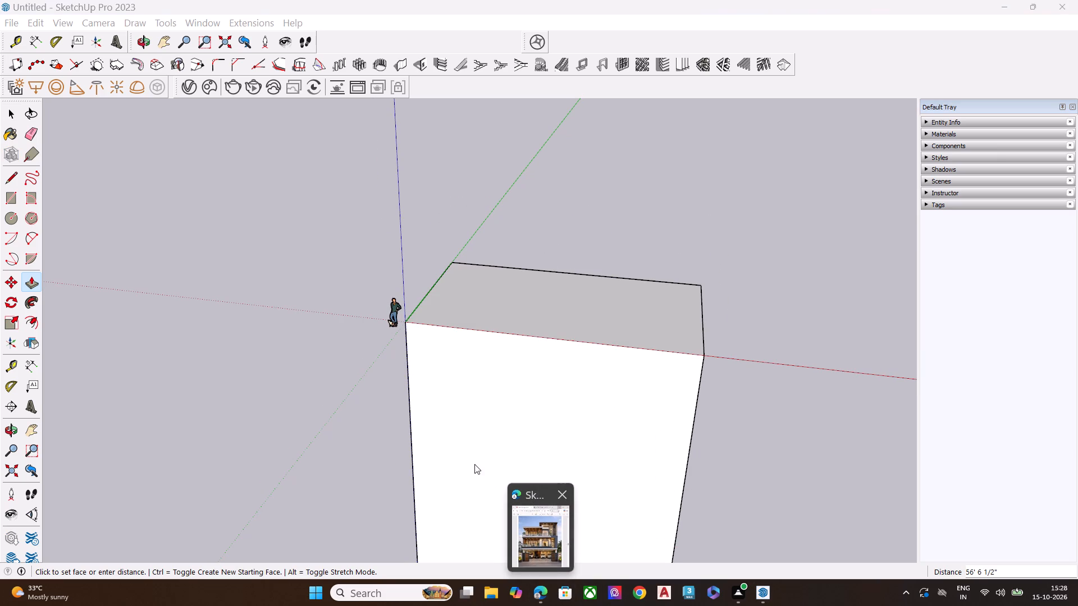
drag(474, 464, 473, 461)
Bring up SketchUp projects.pdf, close the WIDE WINDOW tab, and arrange the PDF side by side with SketchUp.
click(542, 591)
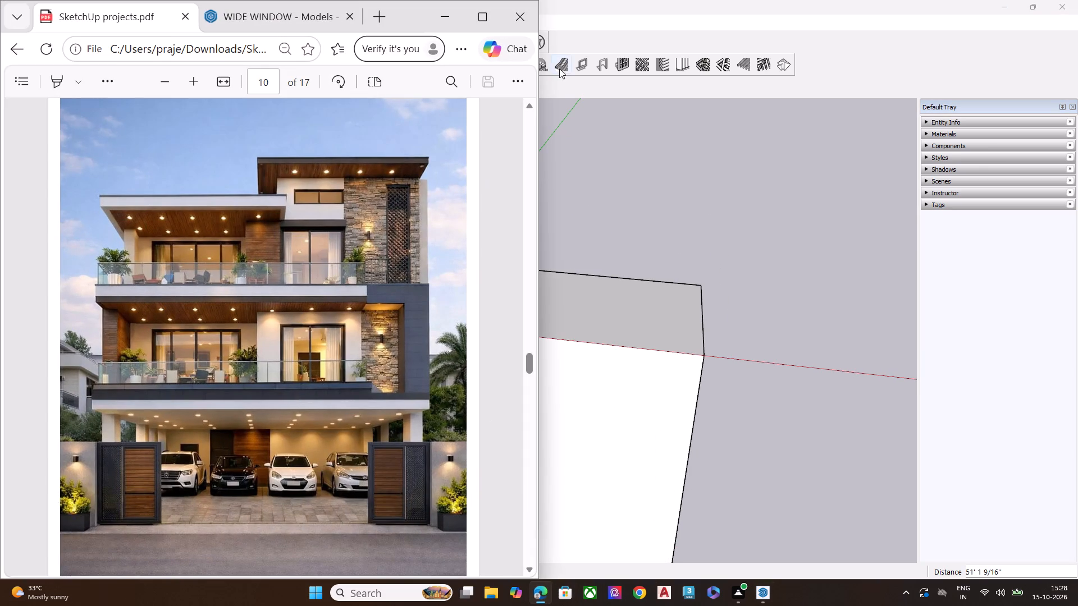
scroll(742, 367, down, 8)
scroll(857, 358, down, 6)
scroll(752, 286, up, 7)
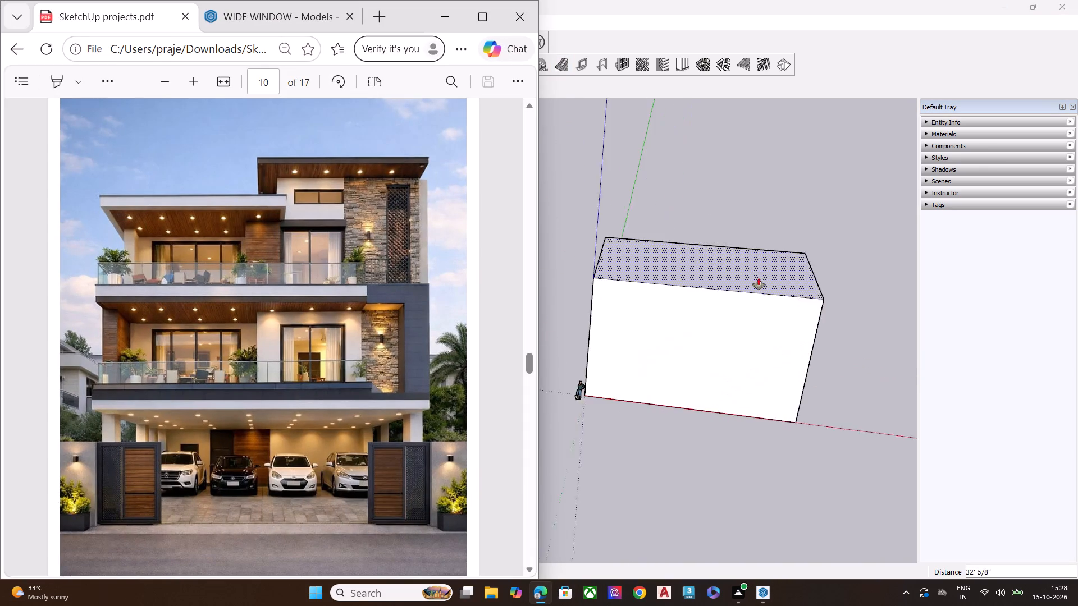
scroll(759, 278, up, 1)
middle_drag(797, 322, 806, 260)
middle_drag(806, 260, 794, 291)
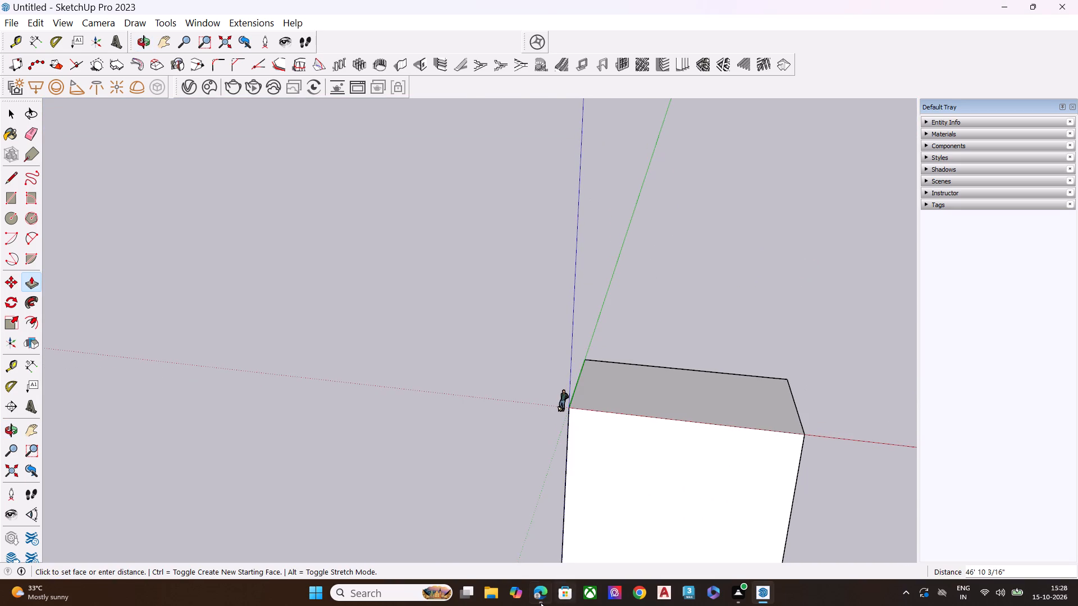
click(540, 603)
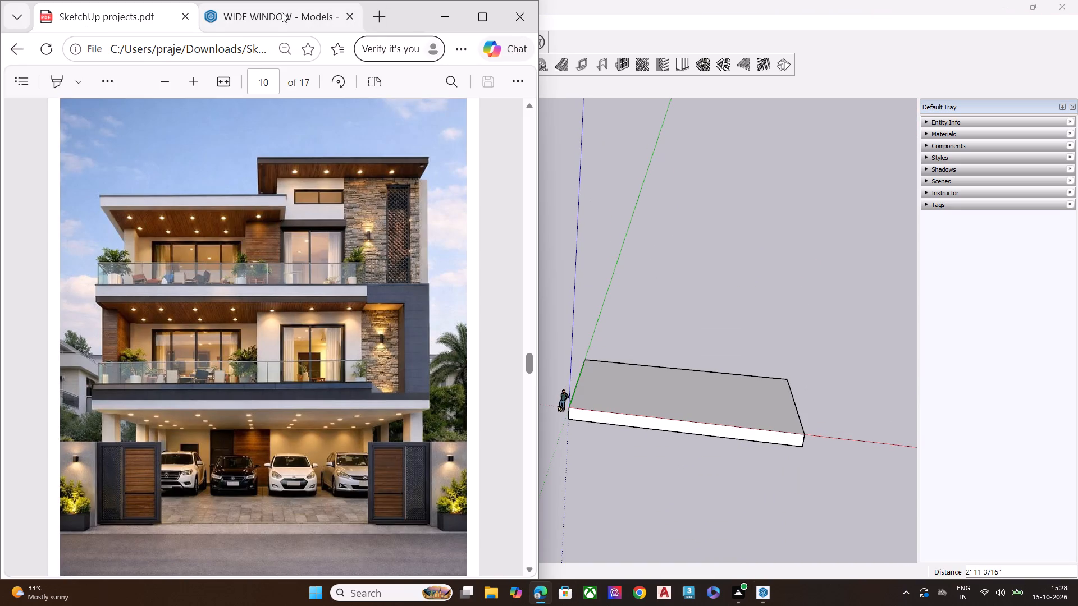
click(345, 15)
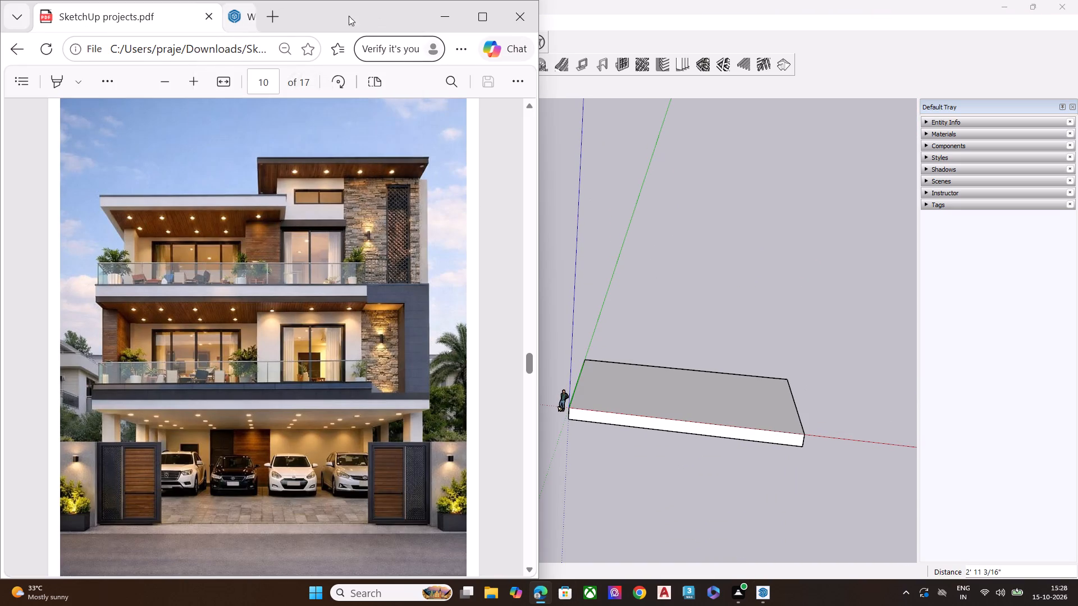
drag(364, 20, 479, 12)
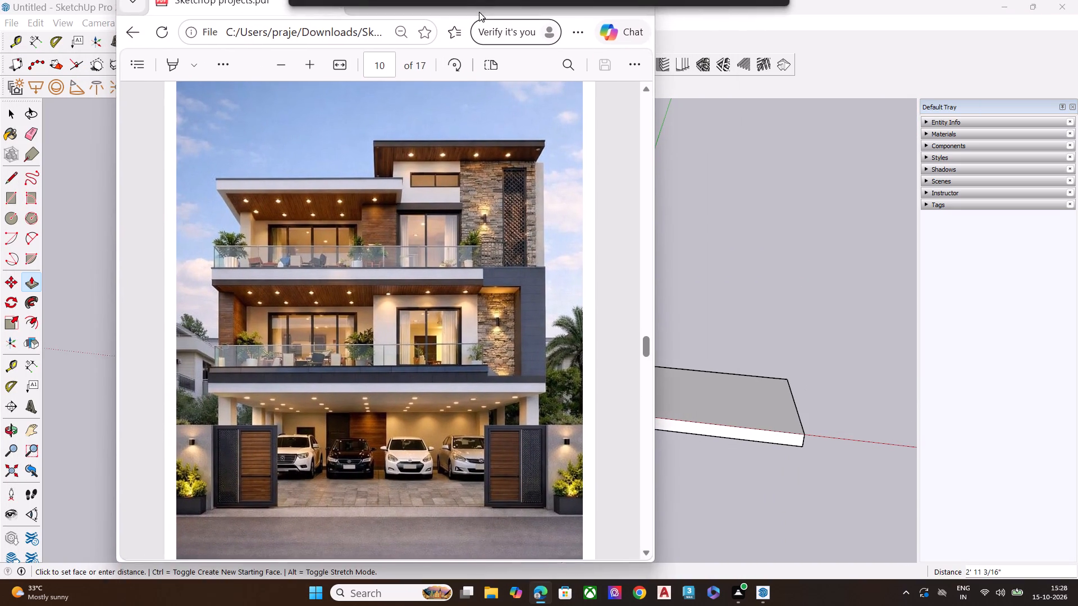
drag(479, 12, 344, 71)
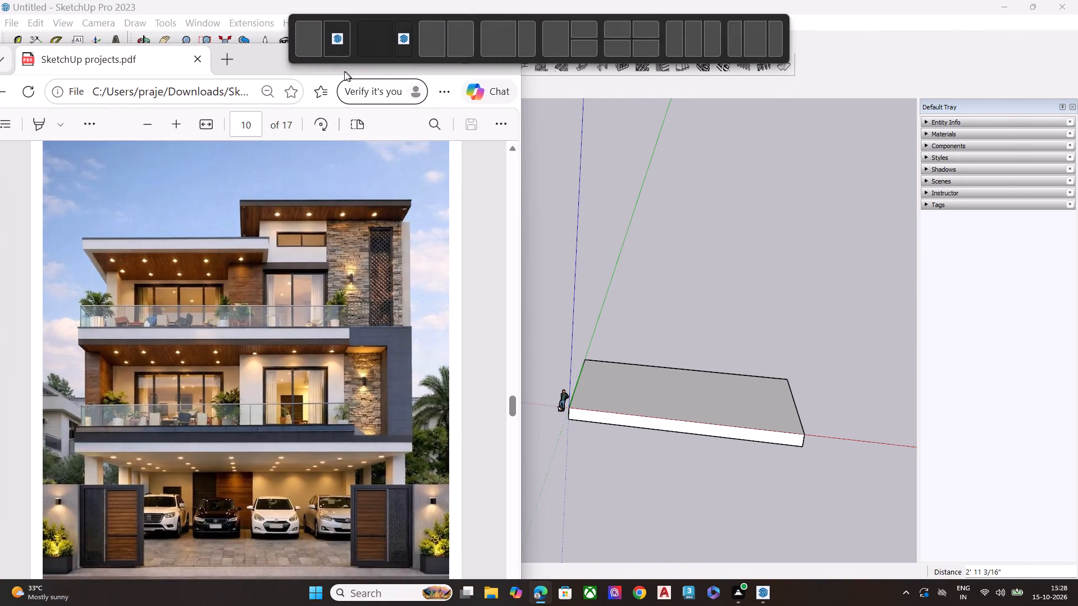
drag(344, 71, 434, 33)
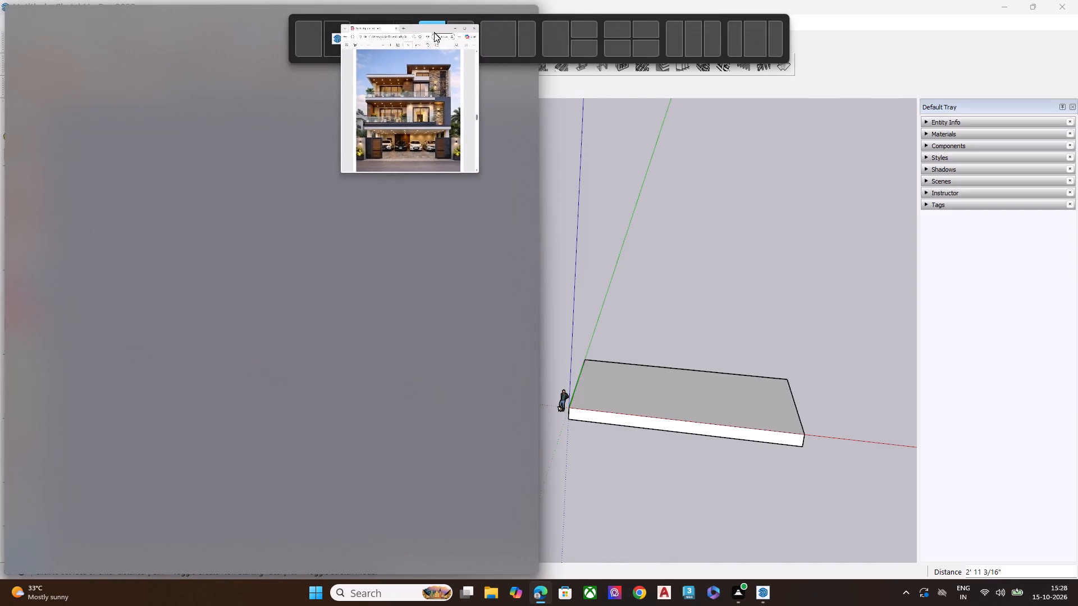
drag(434, 33, 432, 36)
click(787, 319)
Extrude the footprint upward about 13' 8 13/16" to form the ground storey.
scroll(533, 342, down, 2)
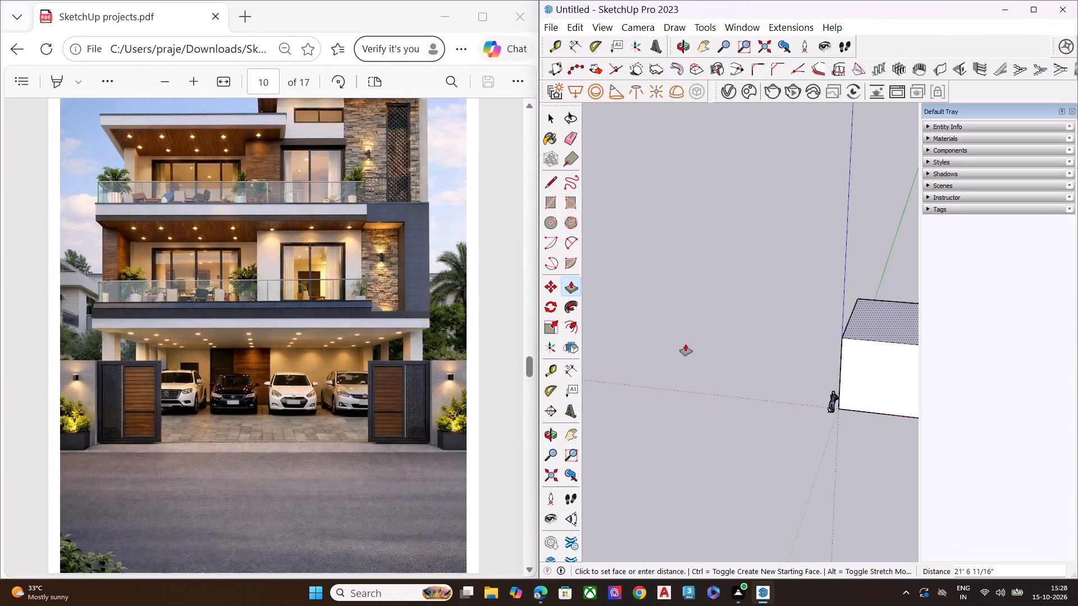
scroll(622, 344, down, 7)
drag(922, 353, 976, 348)
drag(920, 351, 963, 356)
scroll(633, 381, down, 6)
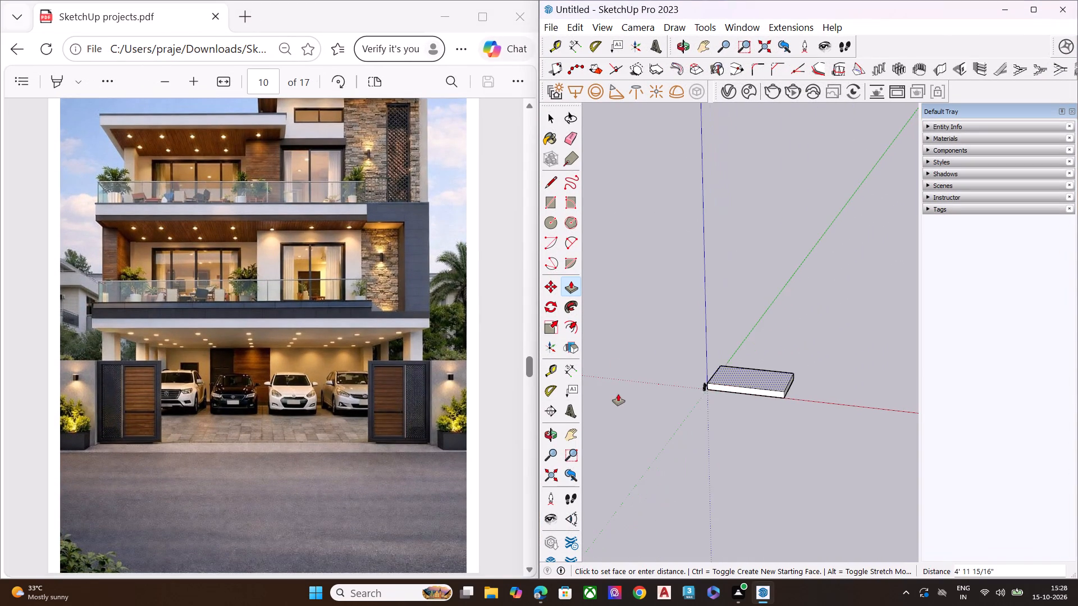
middle_drag(769, 405, 817, 298)
scroll(773, 364, up, 11)
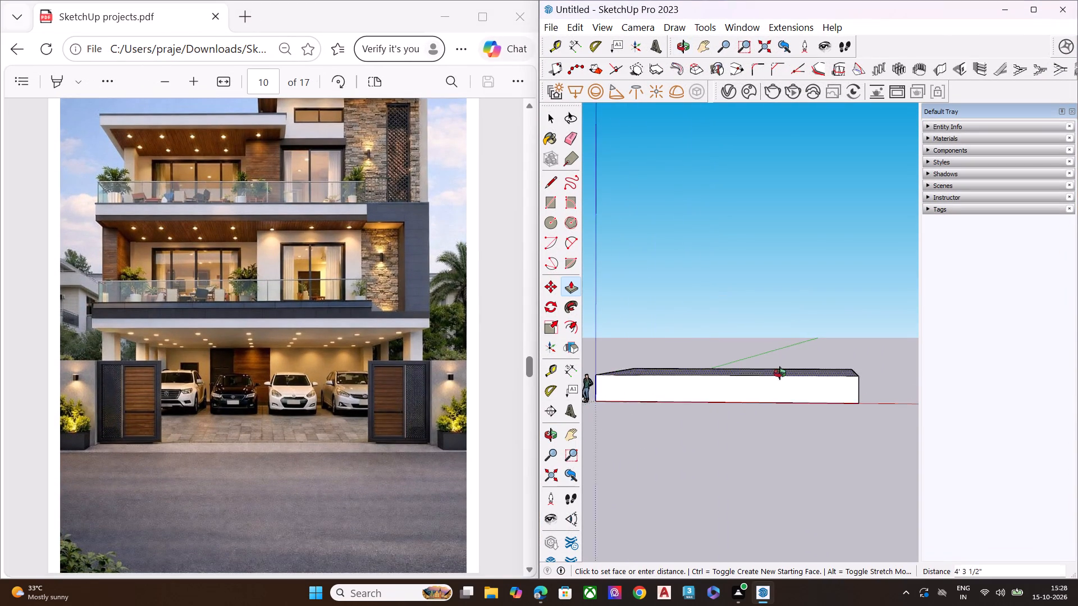
middle_drag(780, 373, 855, 357)
scroll(780, 373, up, 1)
scroll(855, 357, up, 1)
scroll(830, 378, down, 2)
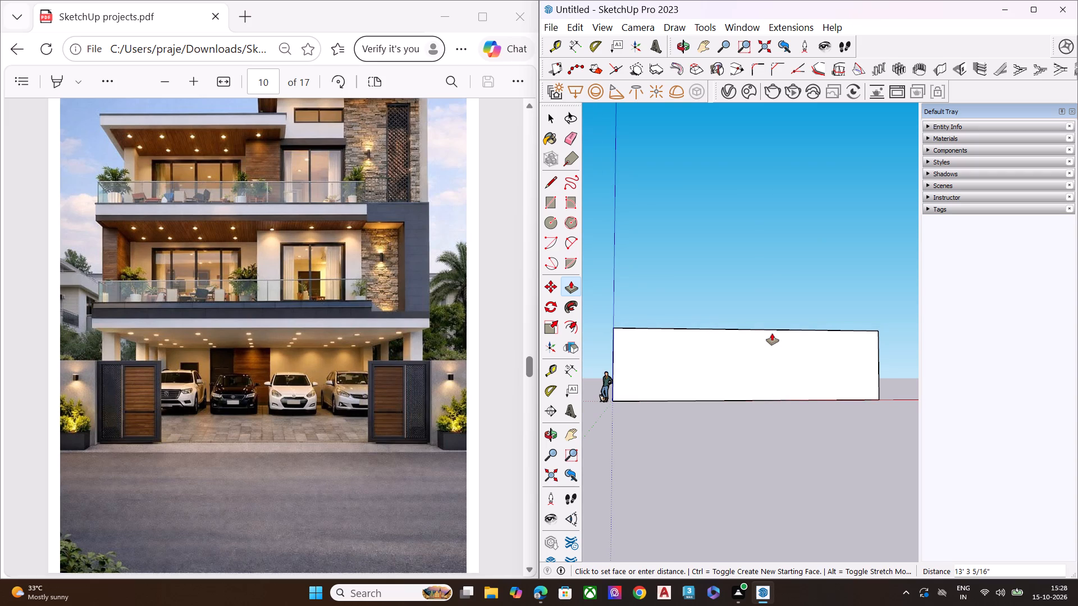
click(772, 331)
Pull the ground storey's top face up from a new starting face to form a thin slab band.
scroll(775, 332, down, 1)
middle_drag(771, 352, 691, 451)
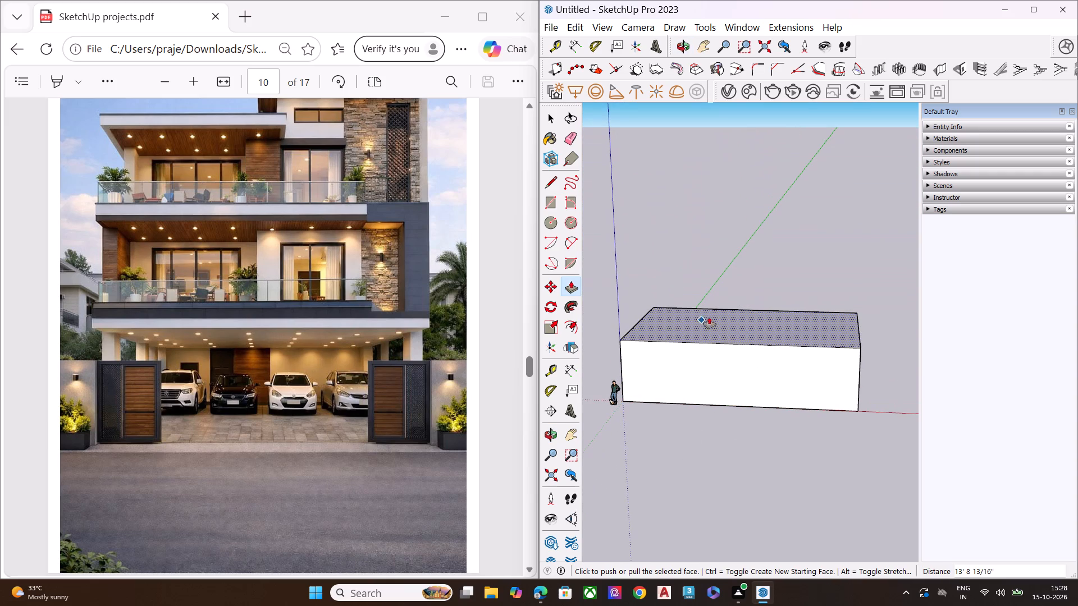
click(727, 324)
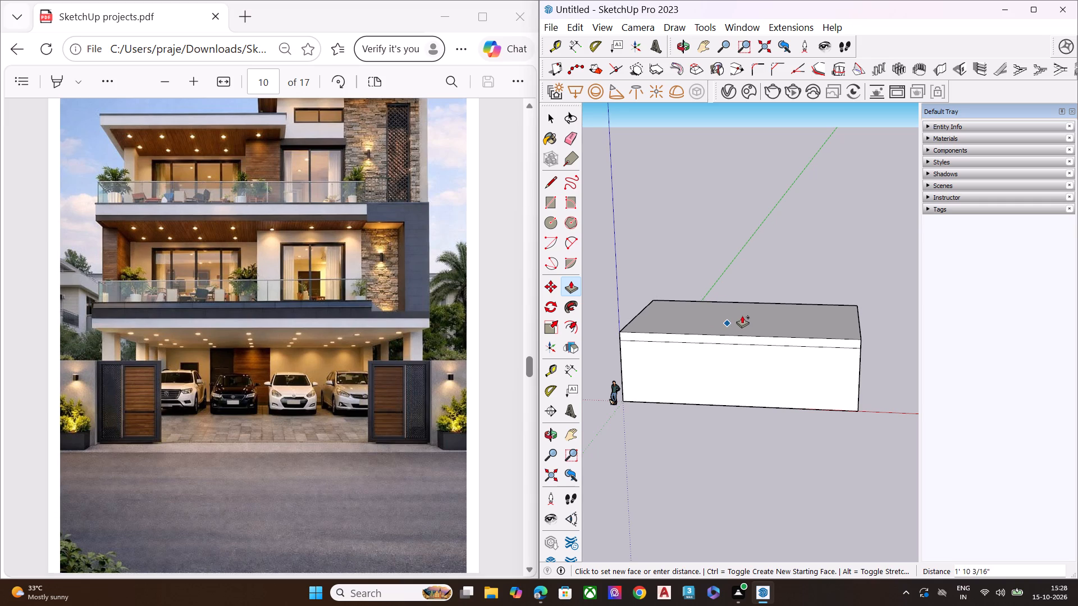
scroll(742, 316, up, 1)
middle_drag(740, 310, 768, 260)
scroll(768, 260, up, 2)
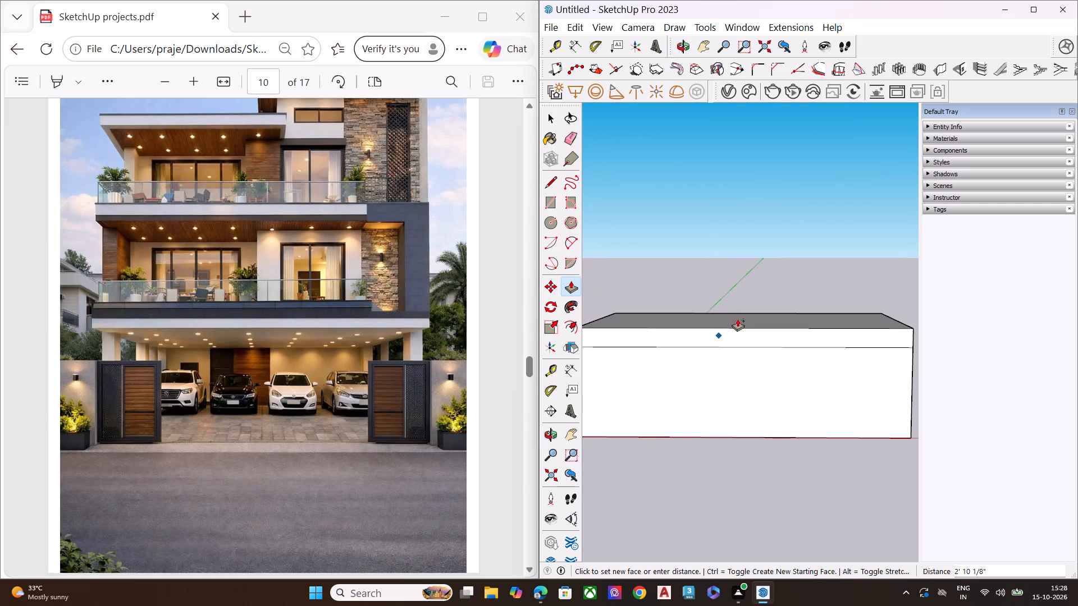
click(740, 323)
Pull the slab band's top face up about 14' 6" from a new starting face to form the second storey.
key(space)
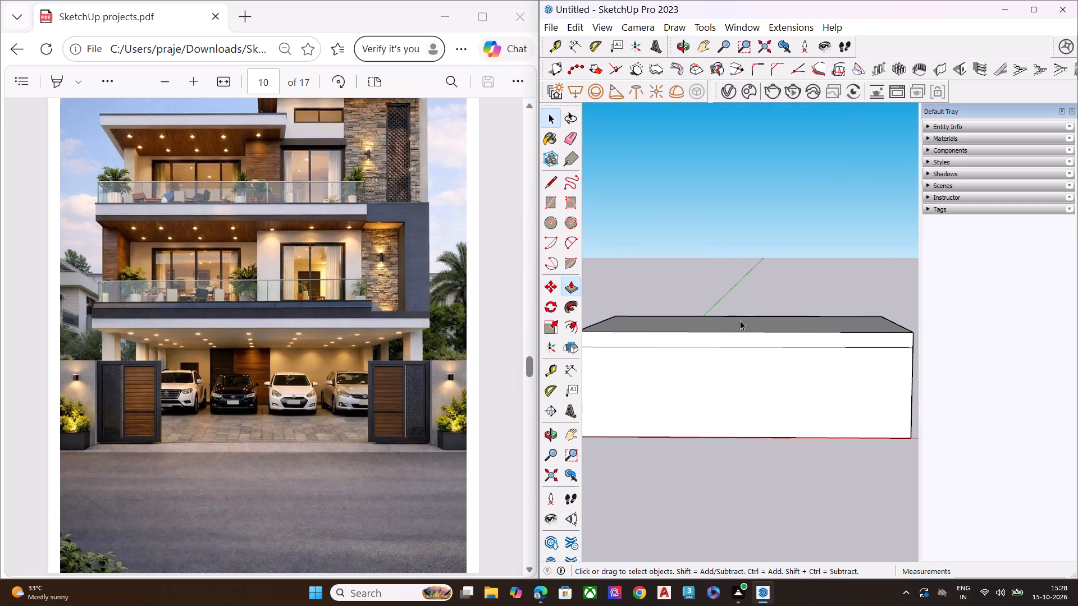
click(740, 320)
key(p)
click(740, 322)
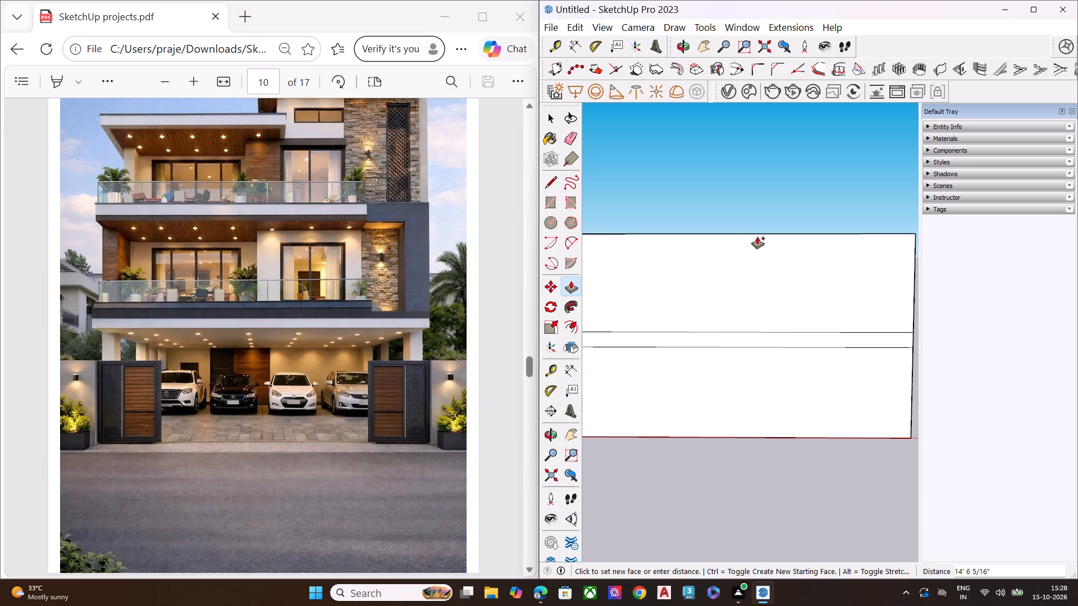
click(757, 232)
Push the second storey's top face down about 2' 4 13/16".
middle_drag(748, 262, 737, 338)
scroll(744, 295, up, 1)
click(733, 245)
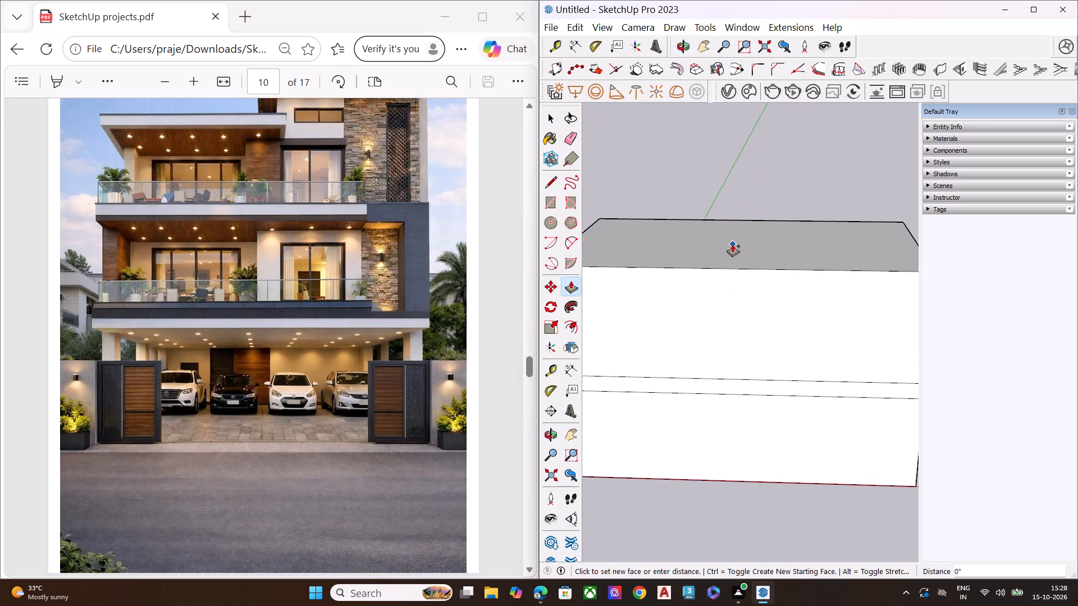
key(space)
key(space)
click(732, 254)
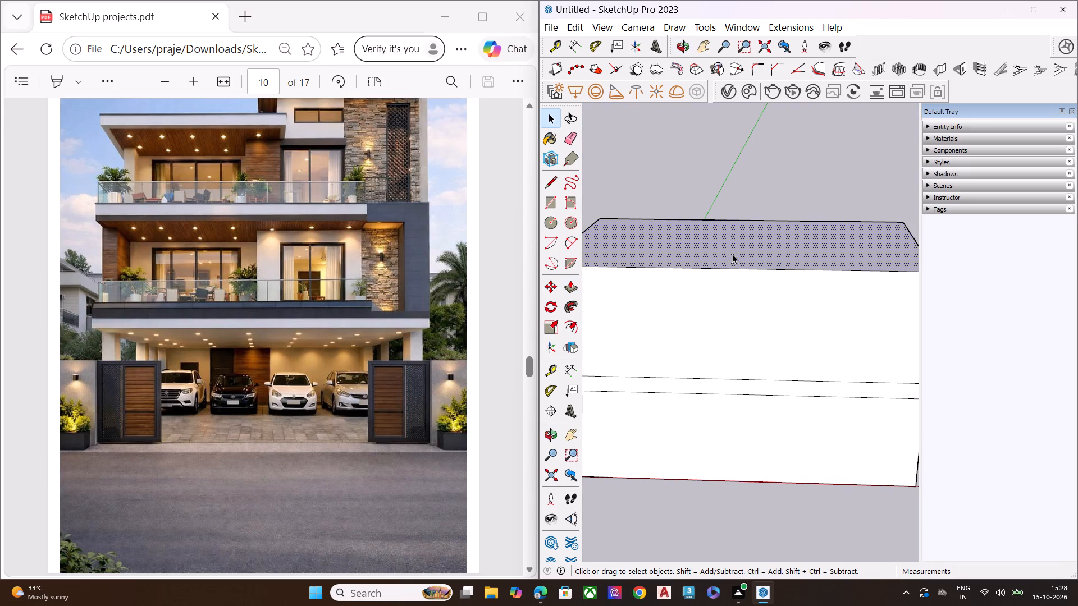
key(p)
click(732, 254)
click(731, 270)
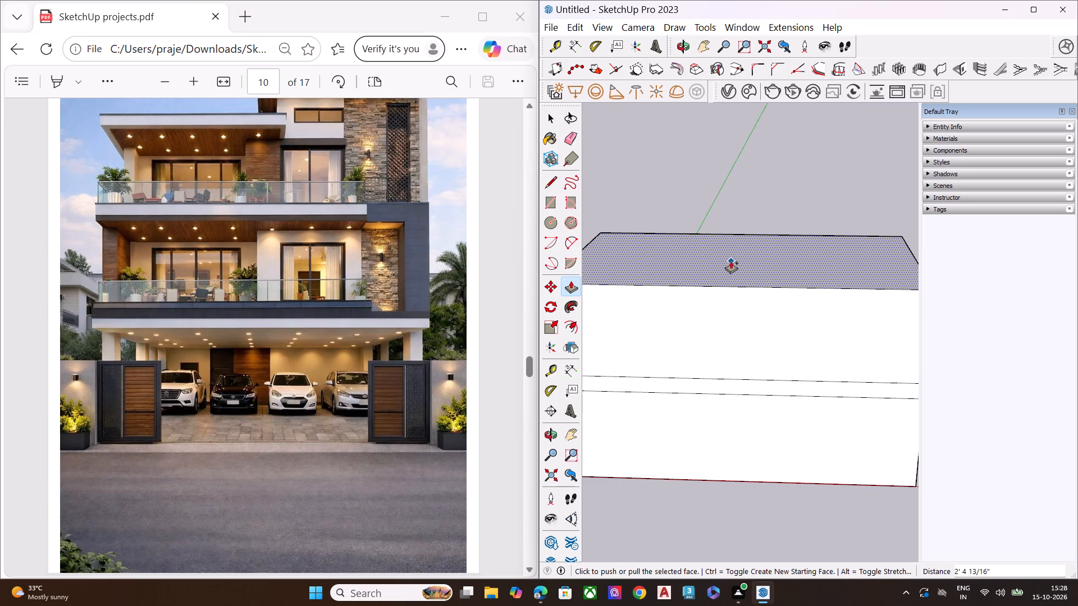
Pull the second storey's top face up from a new starting face to form a thin slab band.
middle_drag(728, 266, 729, 184)
scroll(710, 291, down, 5)
scroll(744, 251, up, 6)
middle_drag(742, 277, 734, 354)
click(717, 287)
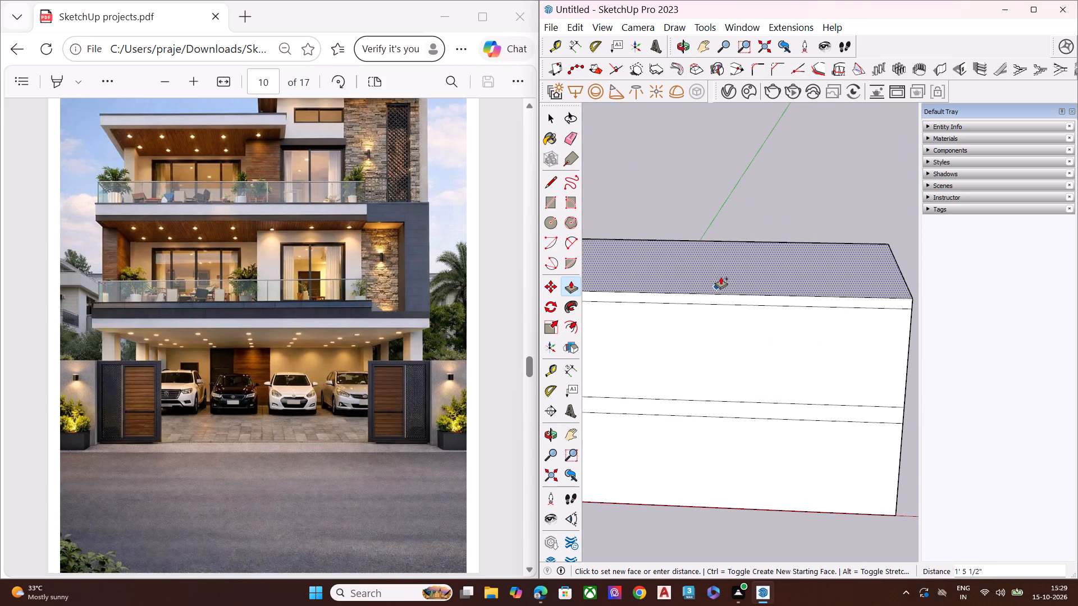
click(719, 270)
scroll(771, 311, down, 6)
middle_drag(762, 345, 747, 272)
scroll(747, 271, up, 2)
key(space)
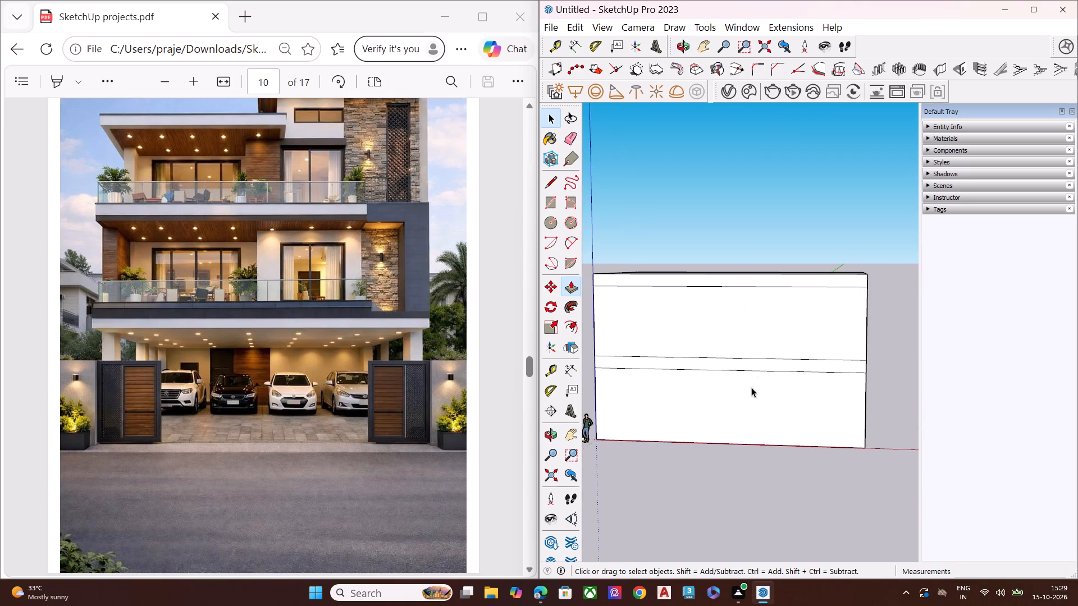
Draw a vertical line about 13' 8 13/16" long on the ground storey's front face, marking a narrow pillar strip near the origin corner.
scroll(732, 412, up, 7)
scroll(779, 419, down, 3)
middle_drag(648, 405, 713, 401)
scroll(702, 393, down, 4)
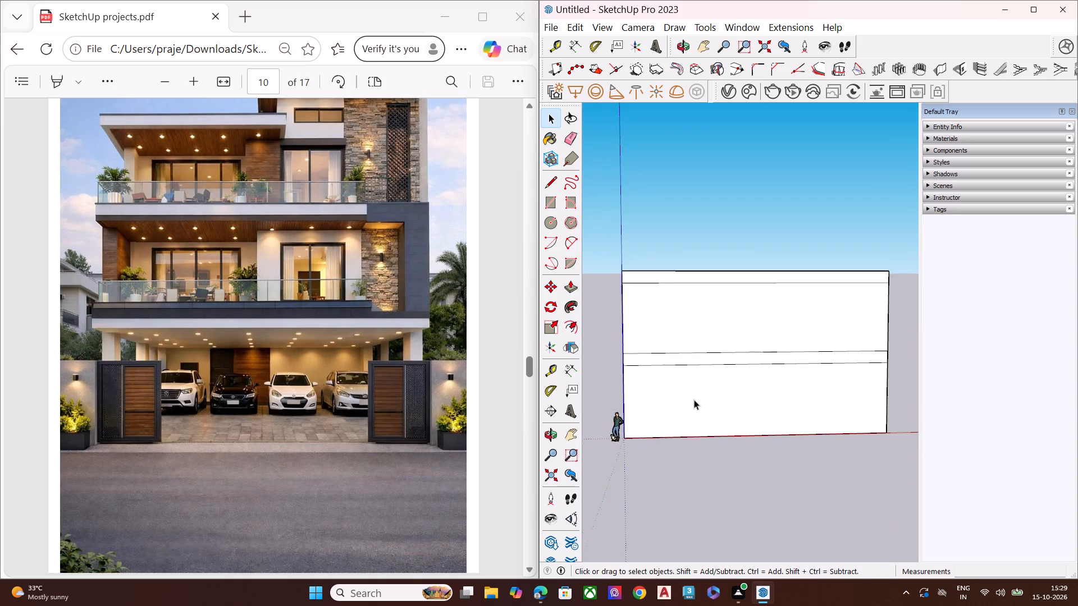
middle_drag(721, 406, 666, 403)
key(l)
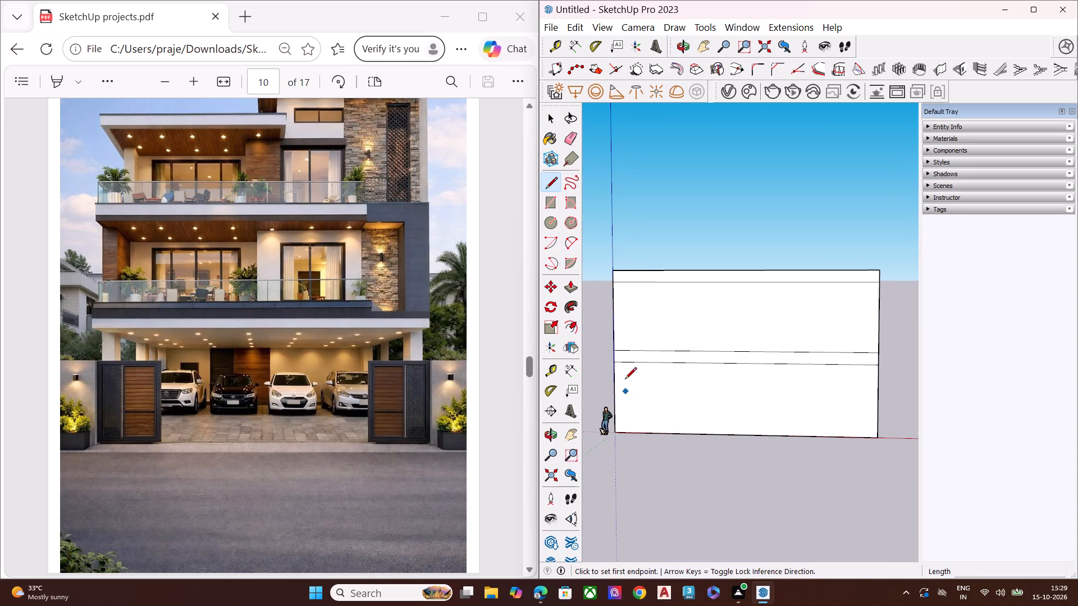
middle_drag(627, 371, 642, 330)
scroll(642, 351, up, 5)
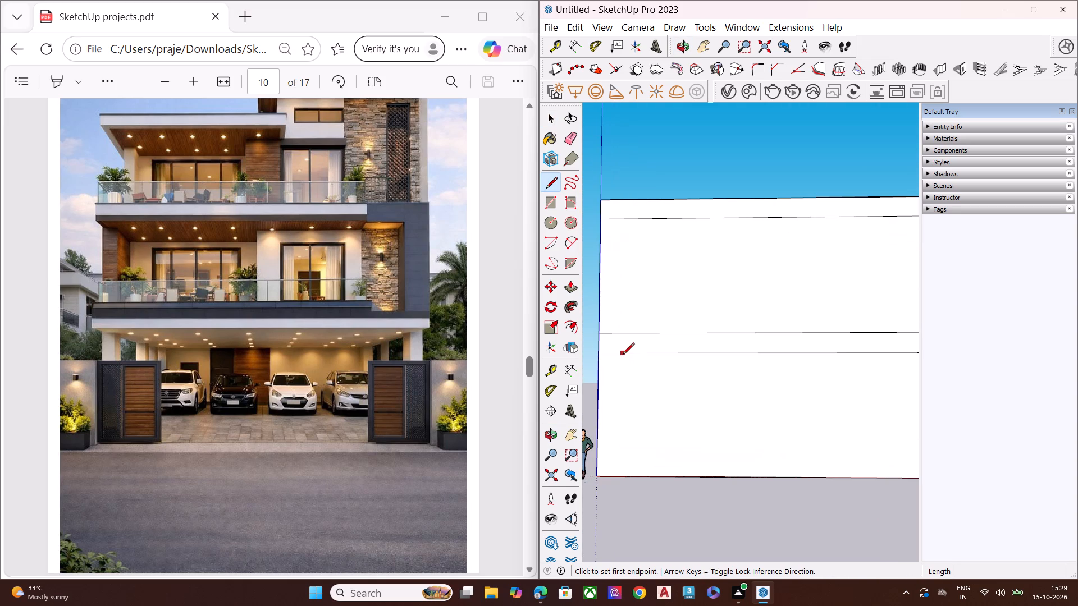
click(623, 355)
click(621, 479)
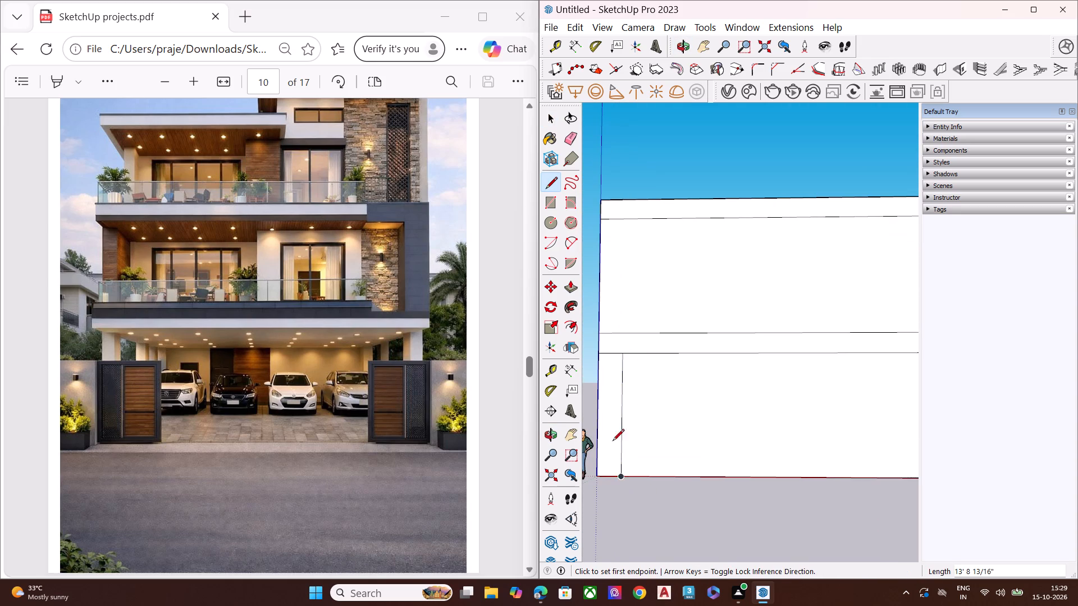
Copy the ground storey's pillar strip about 47' 6 1/2" along the front face to the far corner.
scroll(605, 398, down, 4)
middle_drag(818, 415, 640, 431)
scroll(833, 368, up, 1)
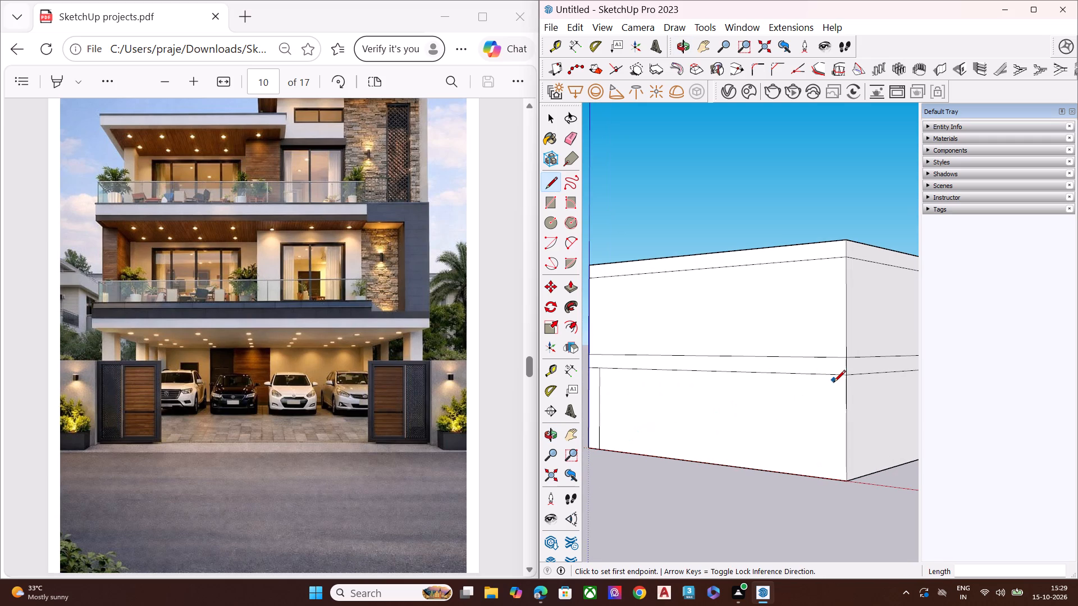
key(space)
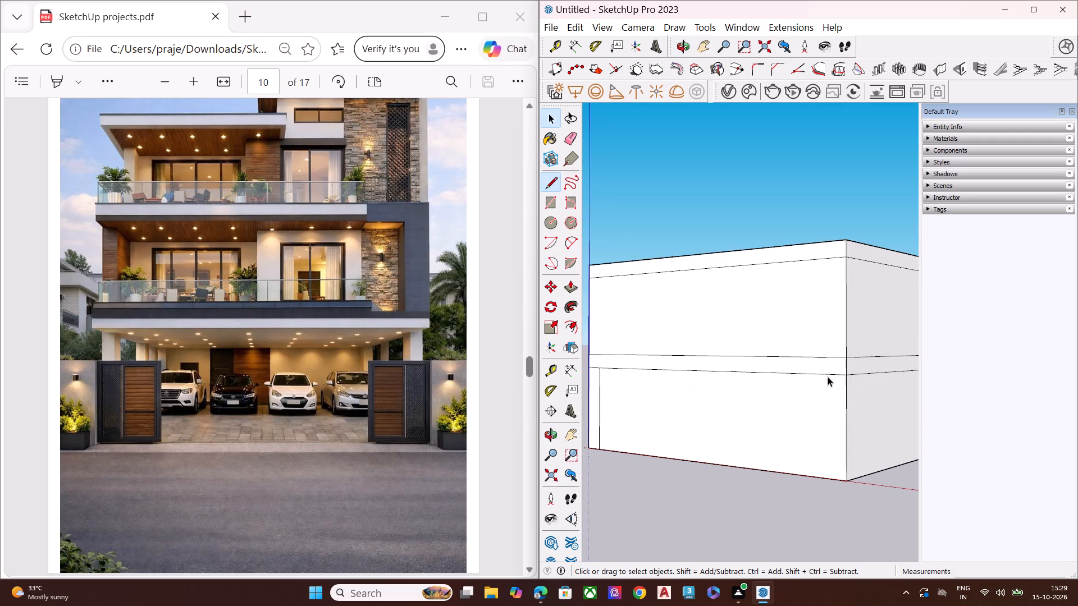
double_click(596, 383)
key(m)
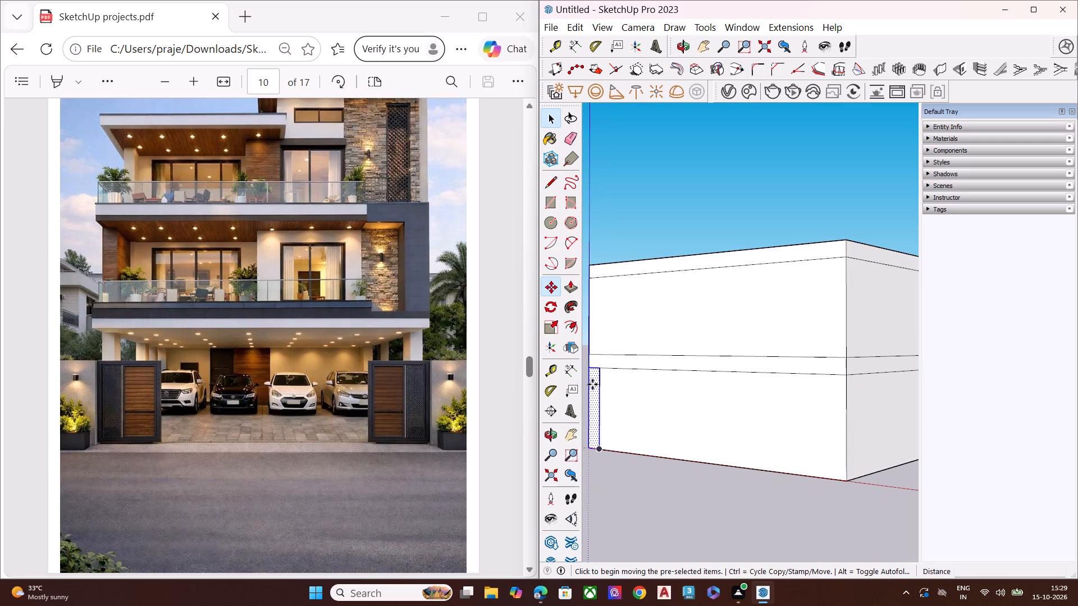
click(600, 369)
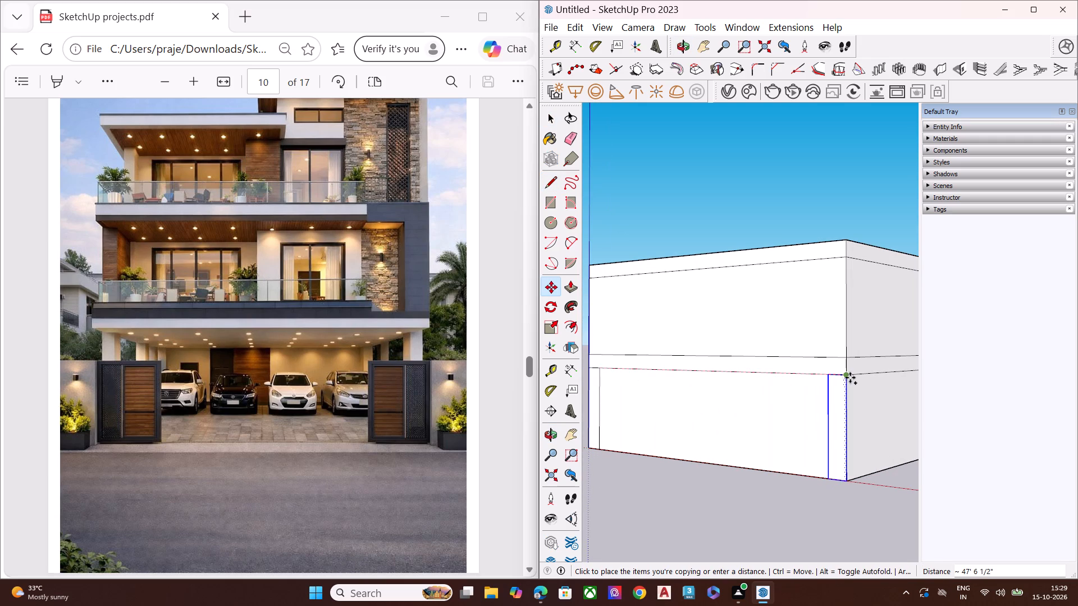
click(845, 375)
key(space)
Push the ground storey's front face between the two pillar strips deep inward to hollow out the parking bay.
middle_drag(715, 403, 753, 404)
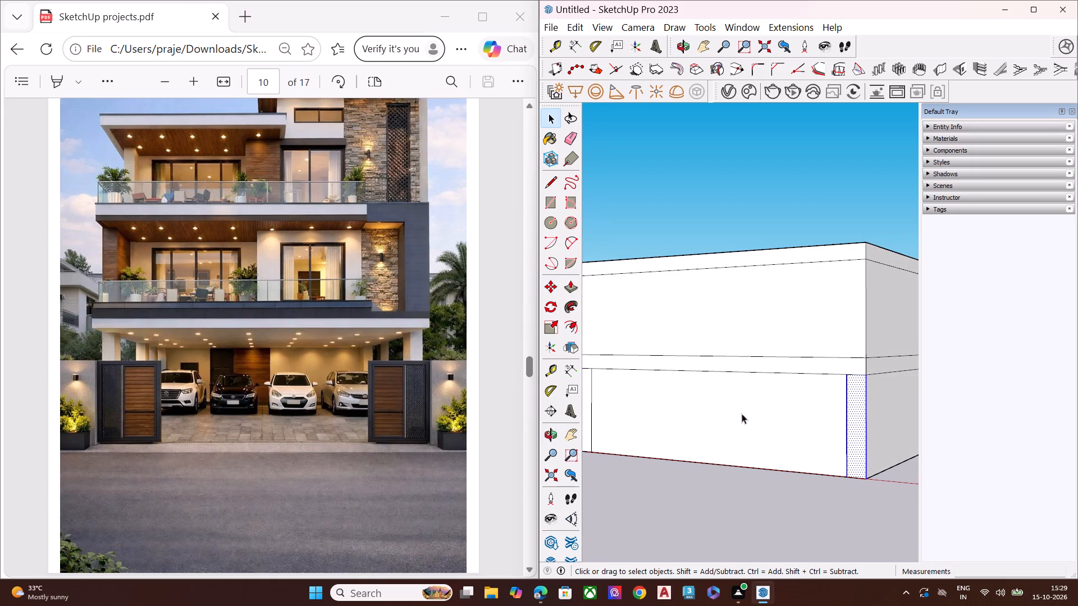
scroll(732, 415, down, 6)
click(781, 417)
key(p)
click(764, 419)
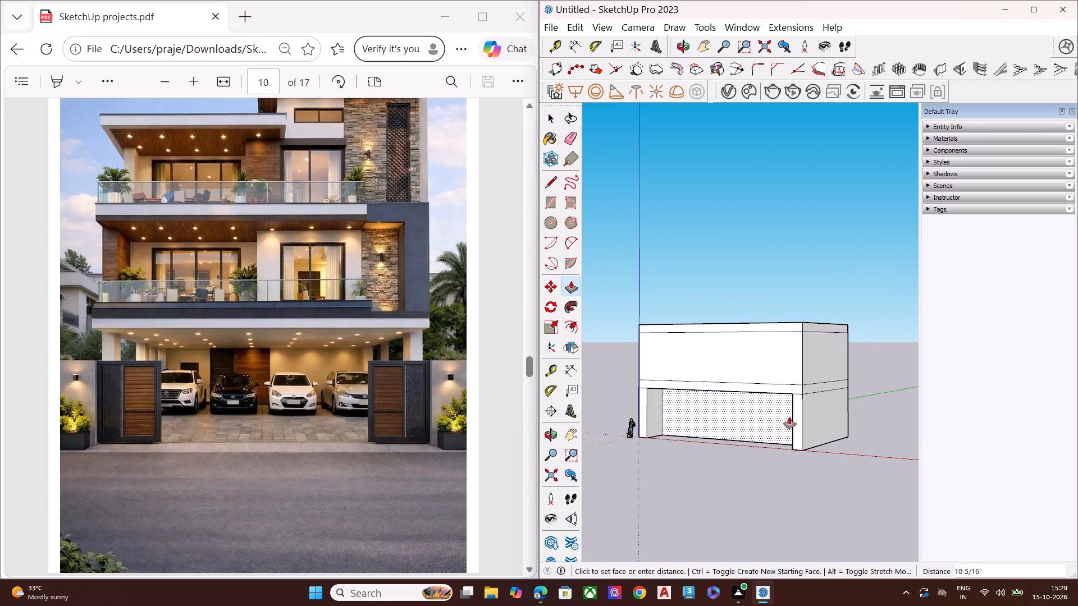
middle_drag(814, 420, 692, 419)
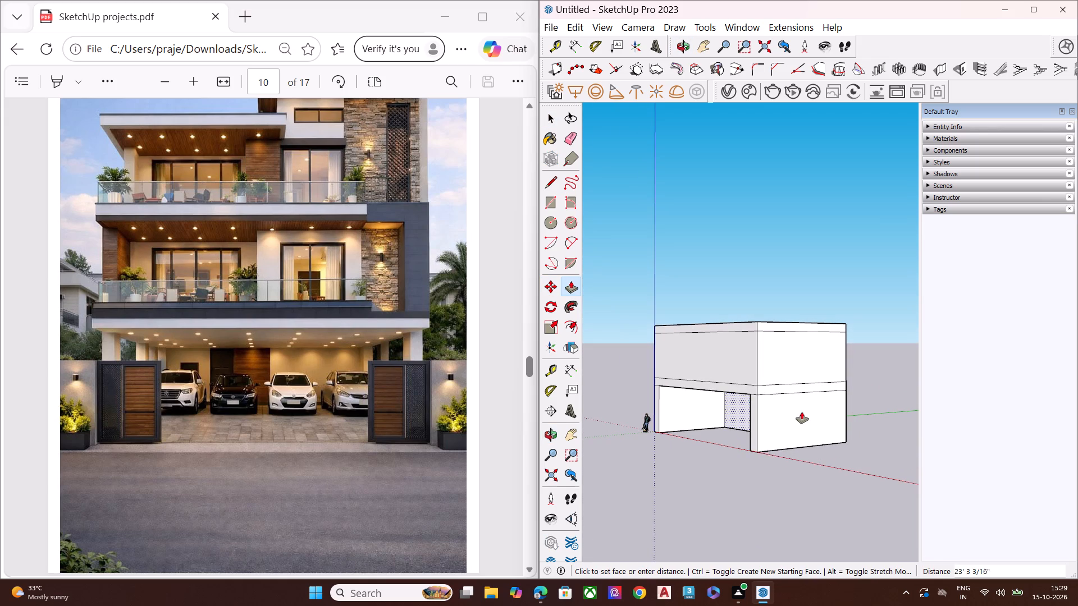
click(816, 412)
key(space)
Erase the three horizontal slab band edges across the building's rear face, merging it into one face.
middle_drag(825, 411, 542, 457)
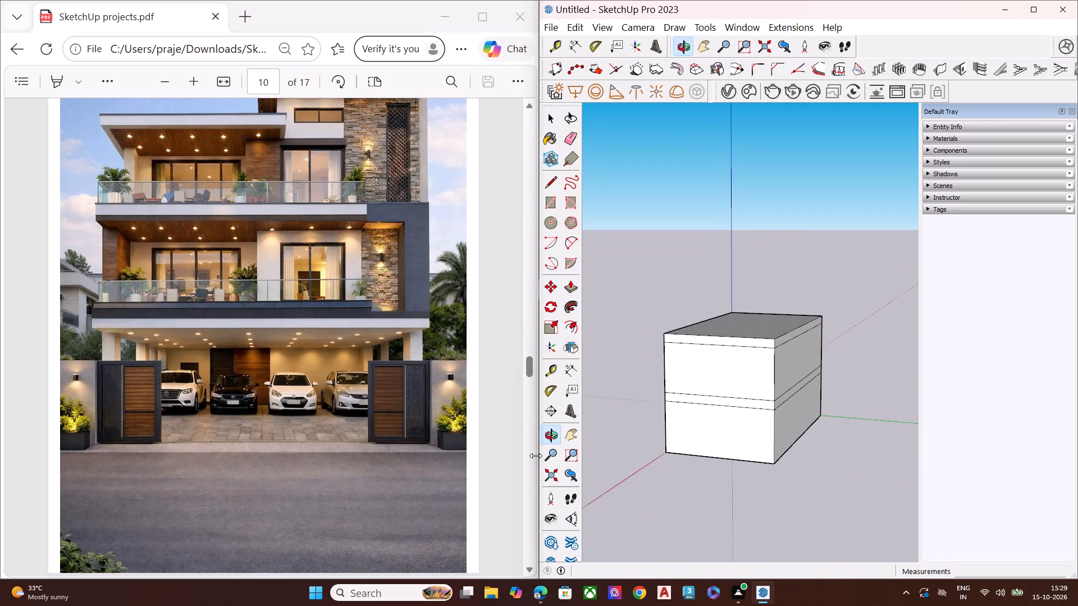
middle_drag(798, 405, 709, 418)
scroll(712, 412, up, 7)
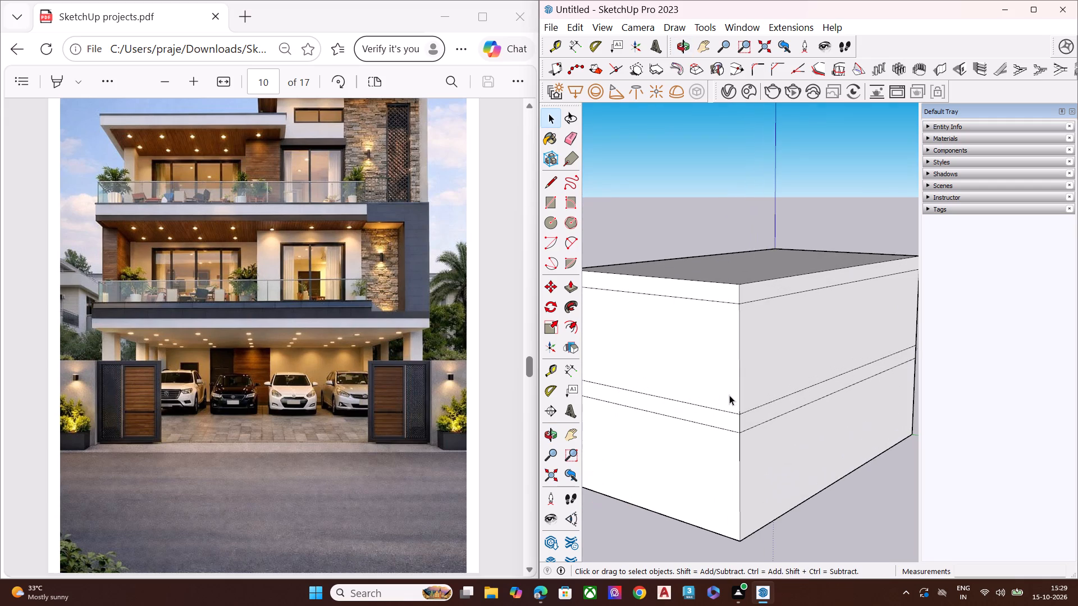
key(e)
click(777, 419)
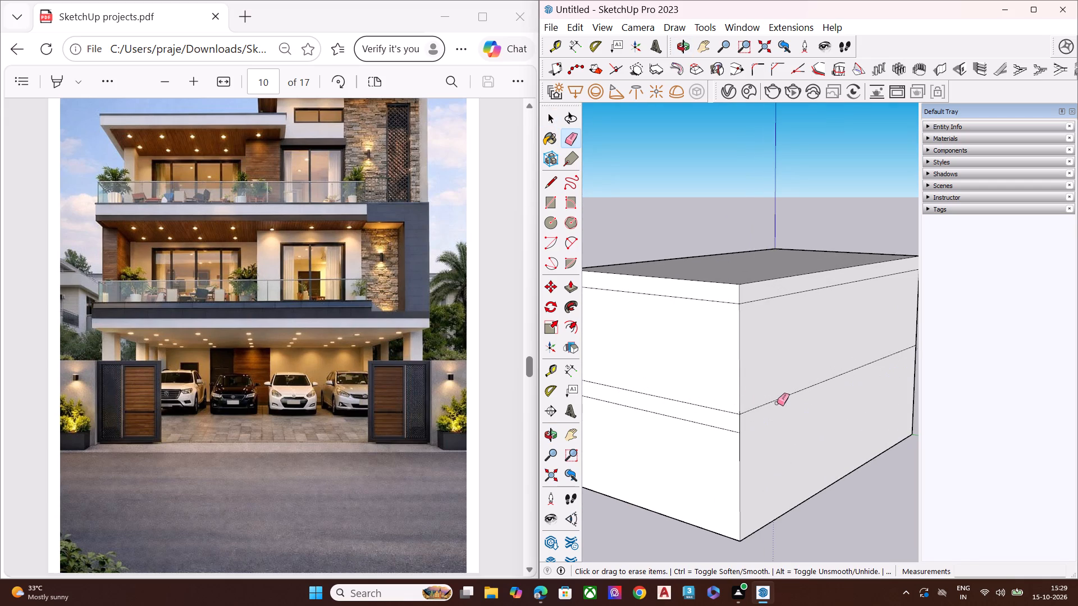
click(777, 400)
click(787, 294)
scroll(764, 337, down, 3)
Pull the merged rear face outward to deepen the building.
key(space)
double_click(782, 351)
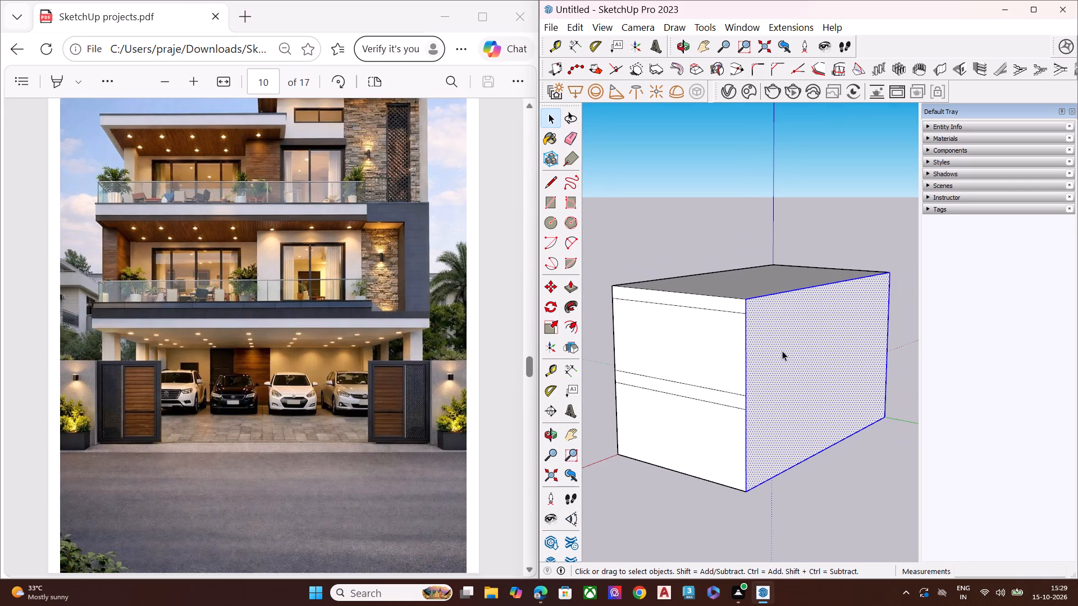
key(p)
click(783, 351)
click(842, 374)
key(space)
Draw a line across the full front of the slab band above the parking bay, splitting it into two thinner bands.
scroll(701, 375, down, 2)
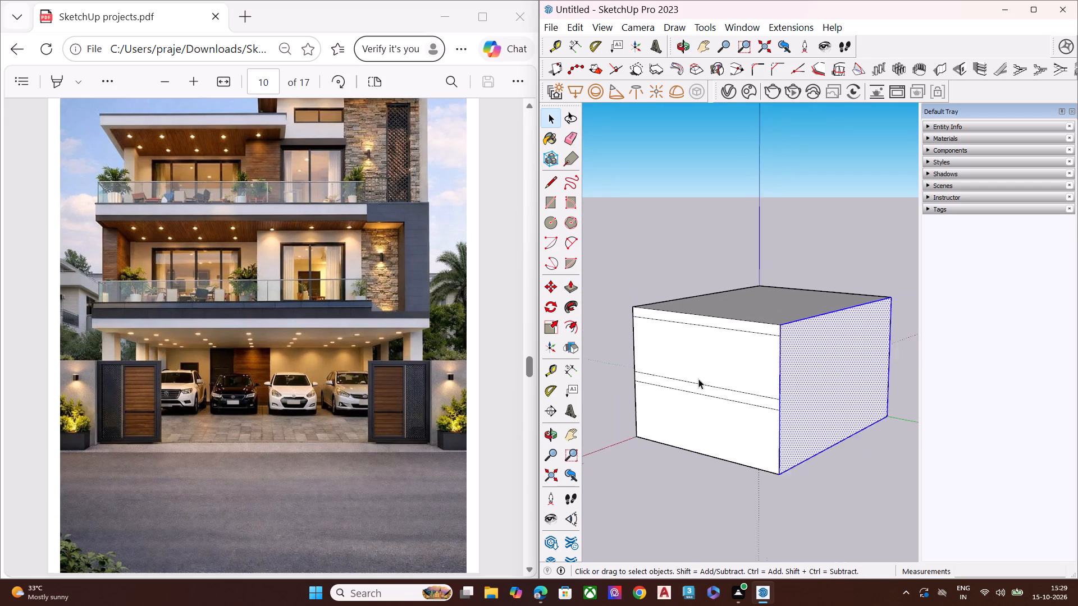
scroll(698, 379, down, 3)
middle_drag(665, 393, 944, 353)
middle_drag(756, 385, 954, 328)
scroll(724, 377, up, 1)
middle_drag(724, 377, 765, 319)
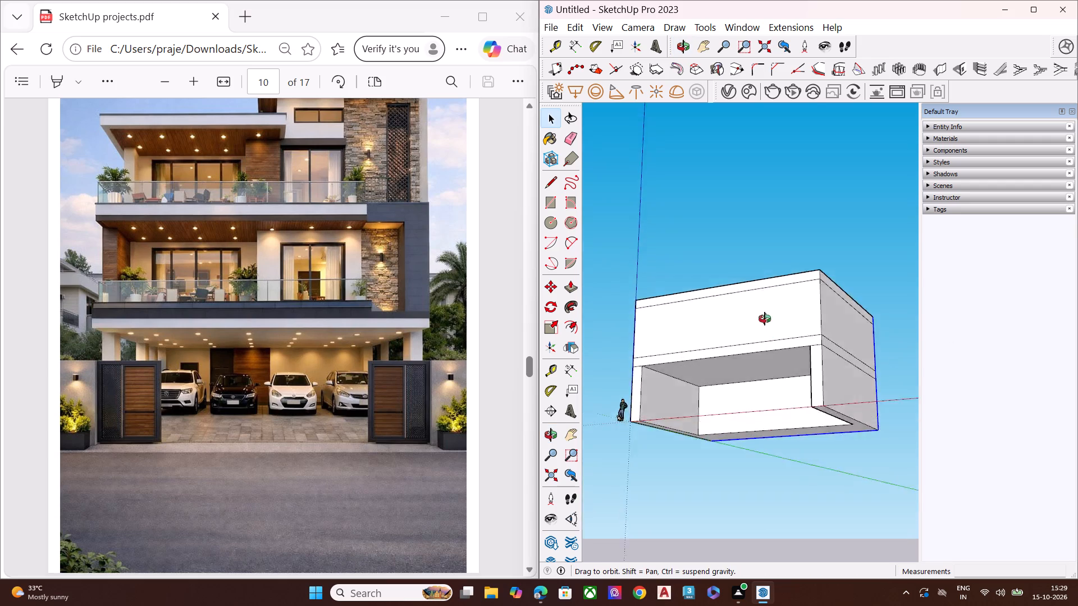
middle_drag(765, 319, 826, 400)
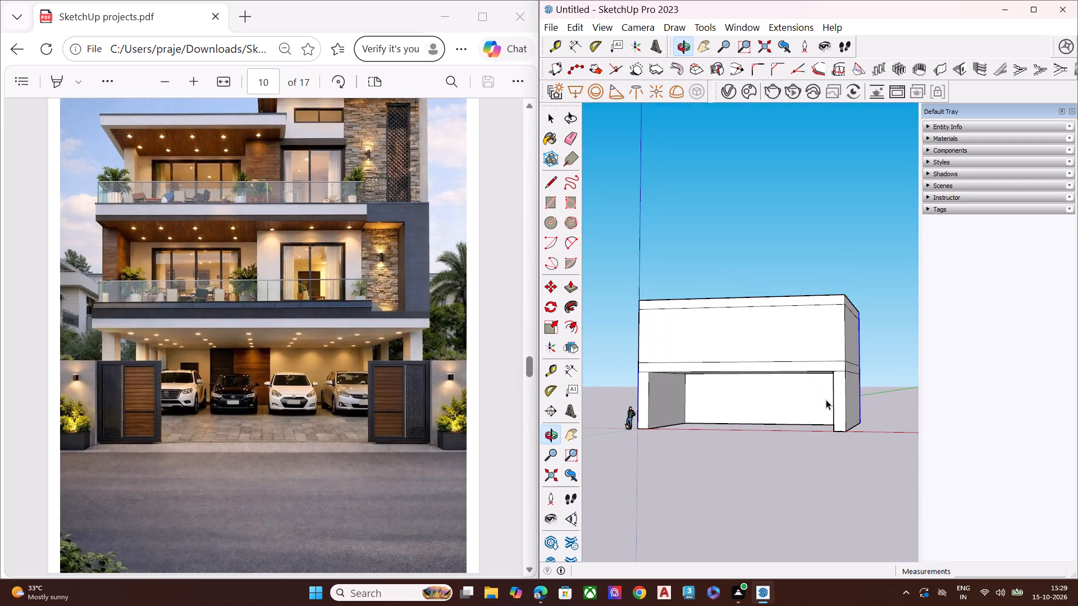
middle_drag(772, 355, 783, 391)
scroll(743, 362, up, 8)
scroll(741, 362, down, 5)
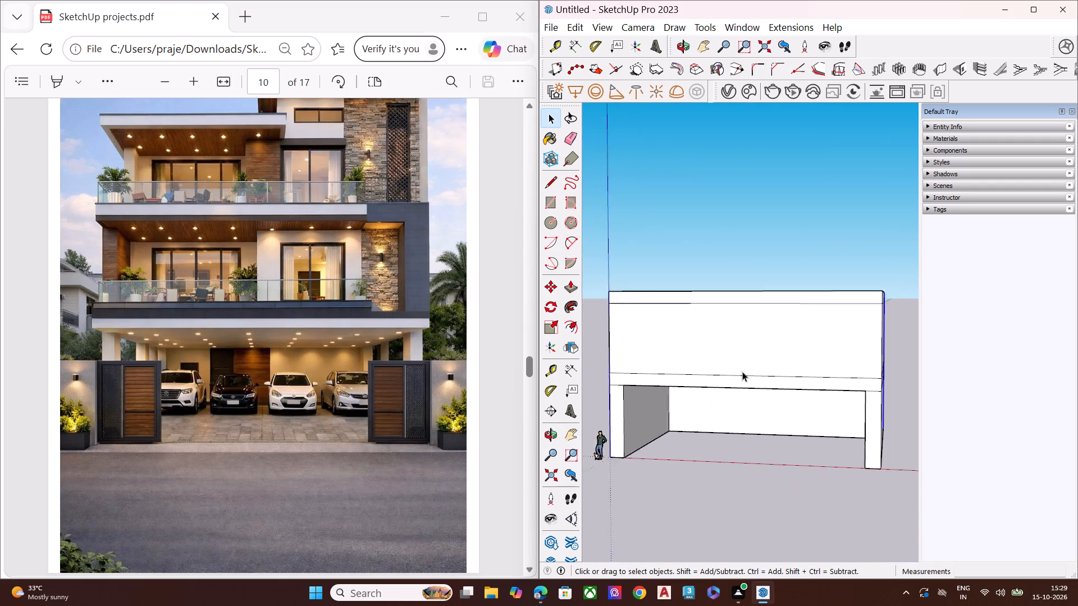
scroll(742, 371, down, 2)
scroll(605, 378, up, 6)
key(l)
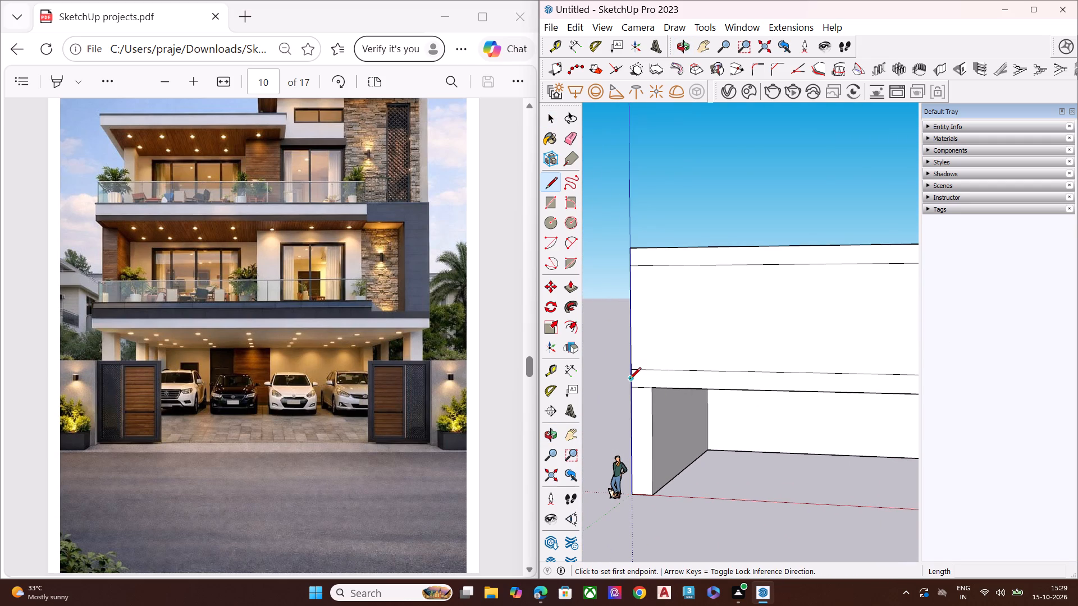
click(629, 379)
scroll(615, 391, down, 3)
scroll(670, 377, down, 5)
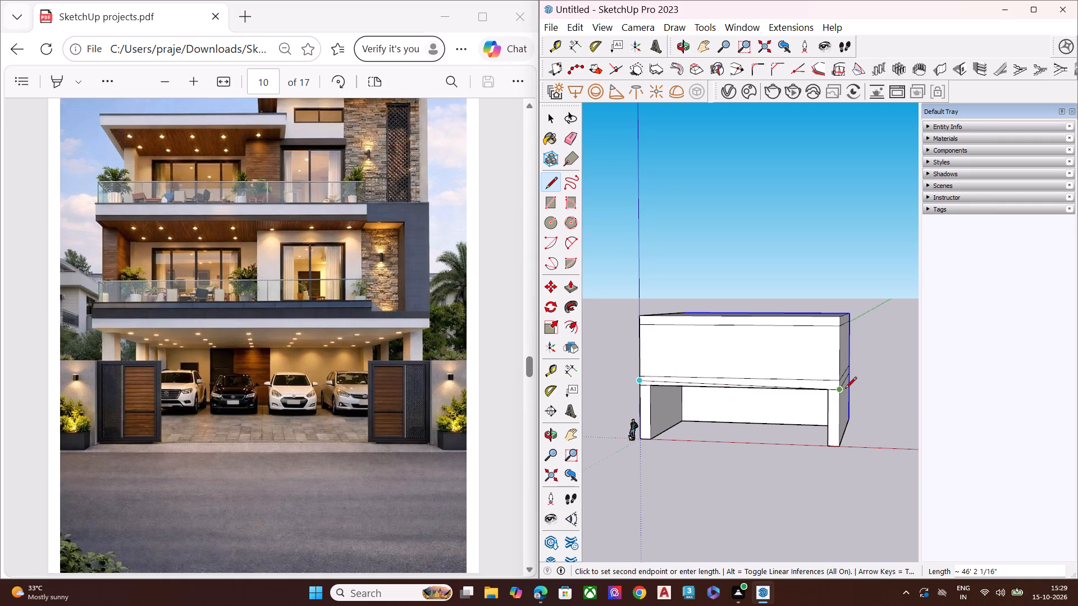
scroll(834, 391, up, 5)
click(842, 381)
key(space)
Draw a vertical line about 13' 1" long on the second storey's front face, marking a narrow strip near the origin corner.
scroll(796, 403, down, 4)
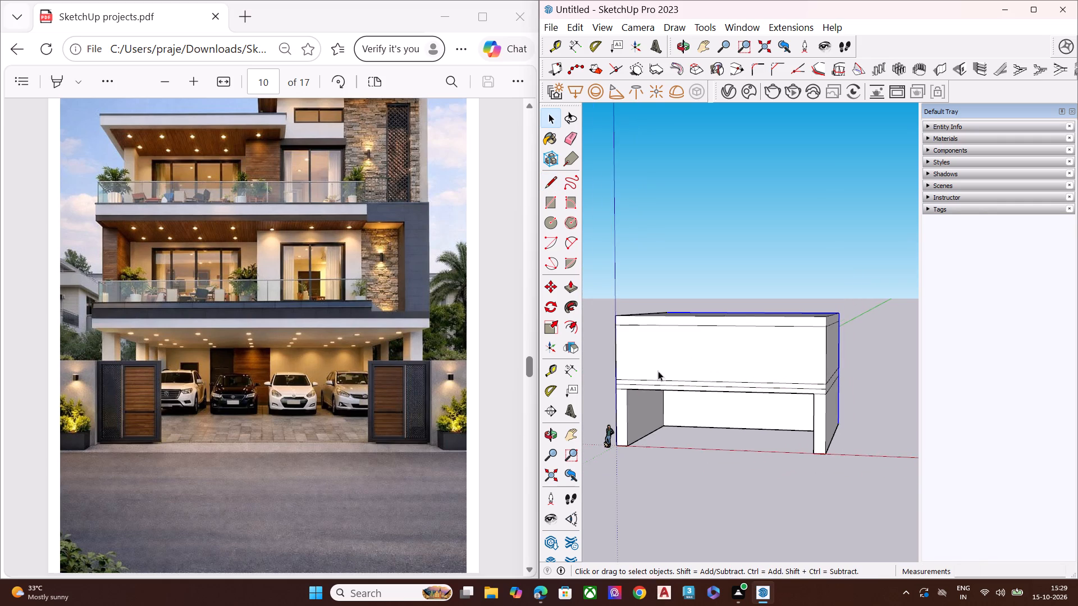
middle_drag(658, 363, 668, 343)
scroll(682, 326, up, 2)
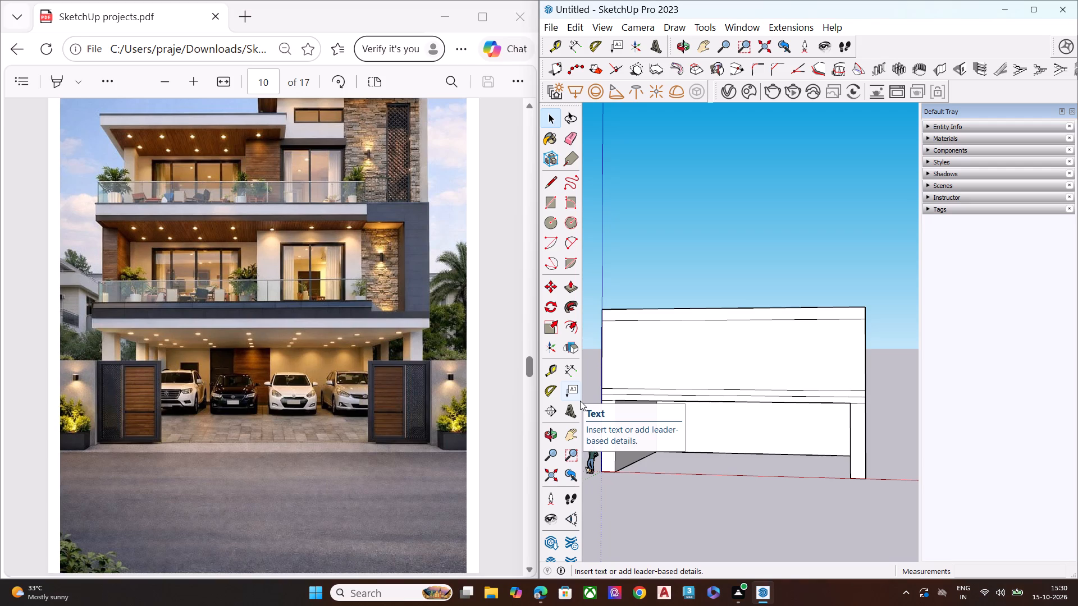
middle_drag(620, 351, 642, 351)
scroll(640, 351, up, 1)
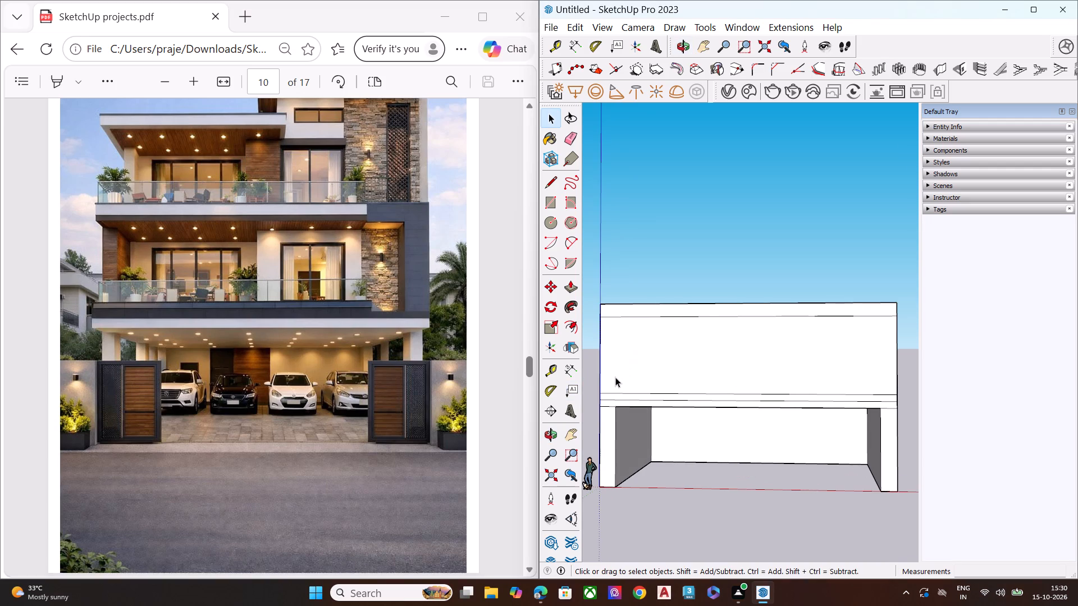
middle_drag(615, 377, 636, 364)
scroll(624, 364, up, 3)
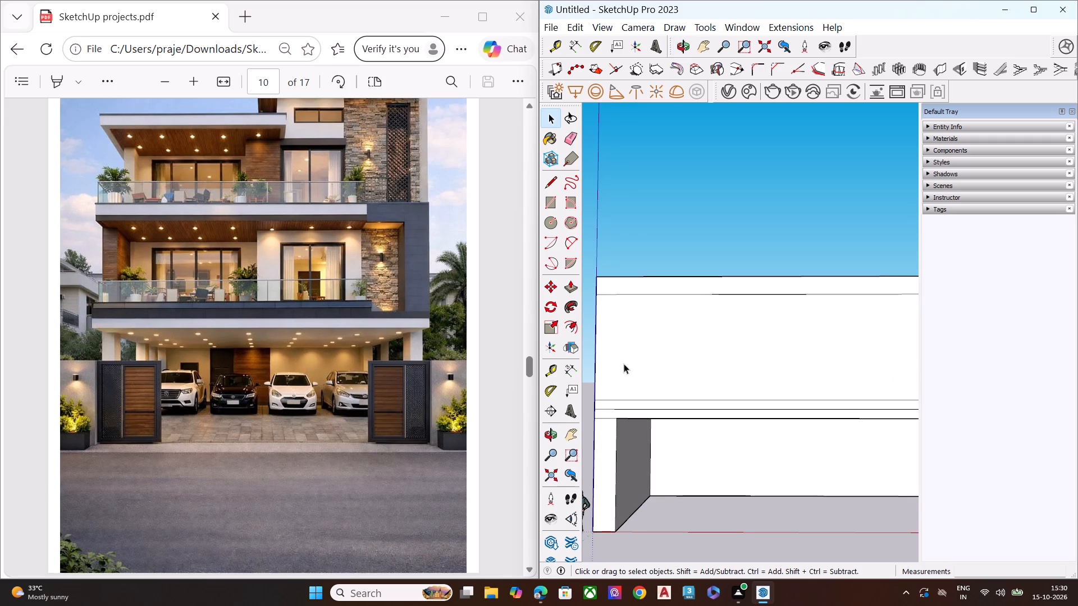
key(l)
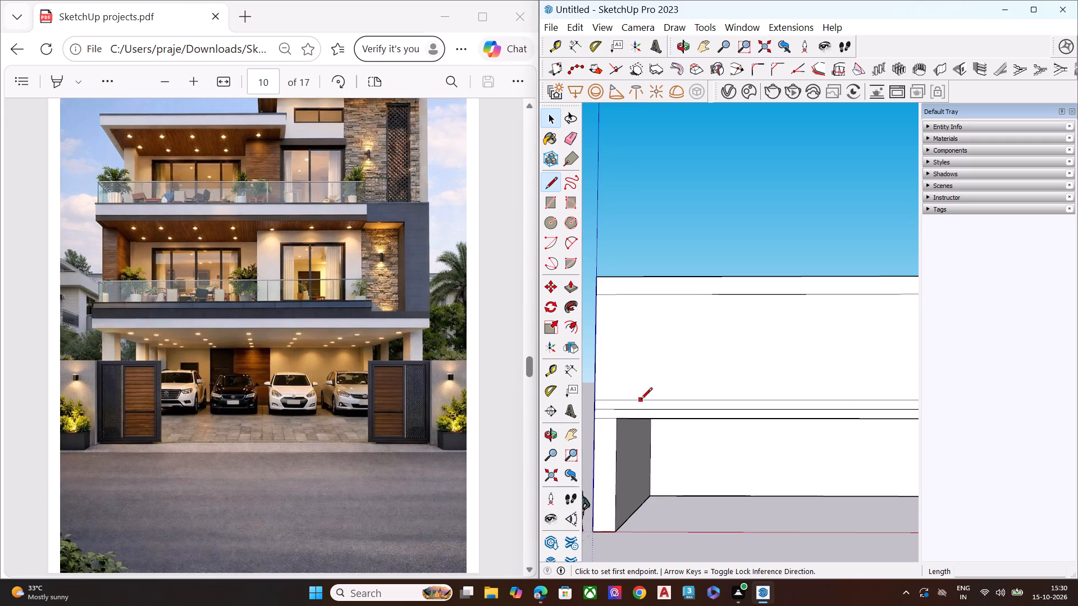
middle_drag(624, 426, 646, 424)
scroll(605, 410, up, 1)
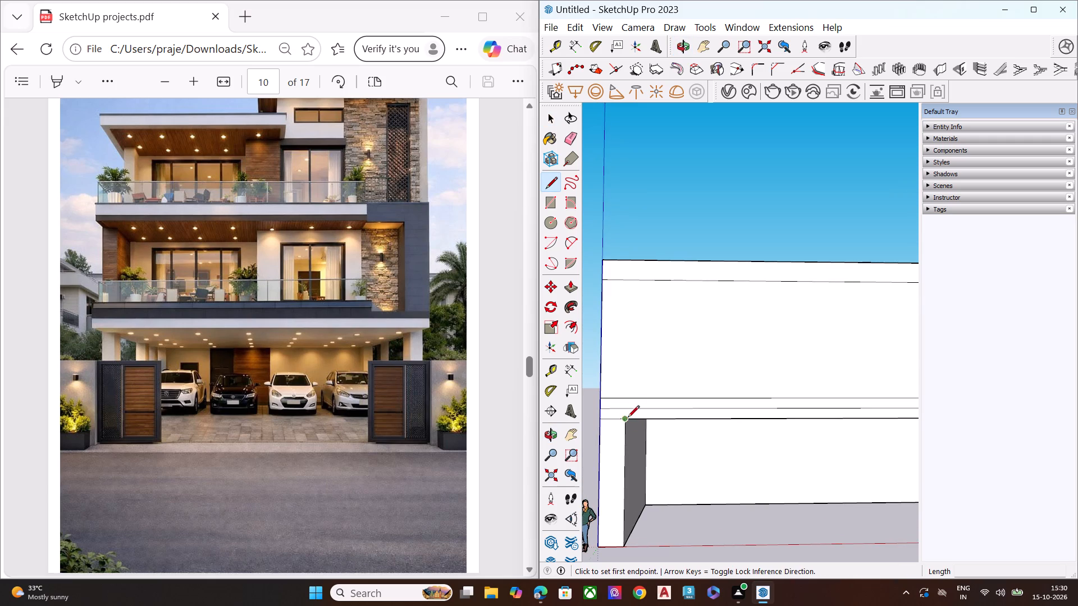
click(632, 398)
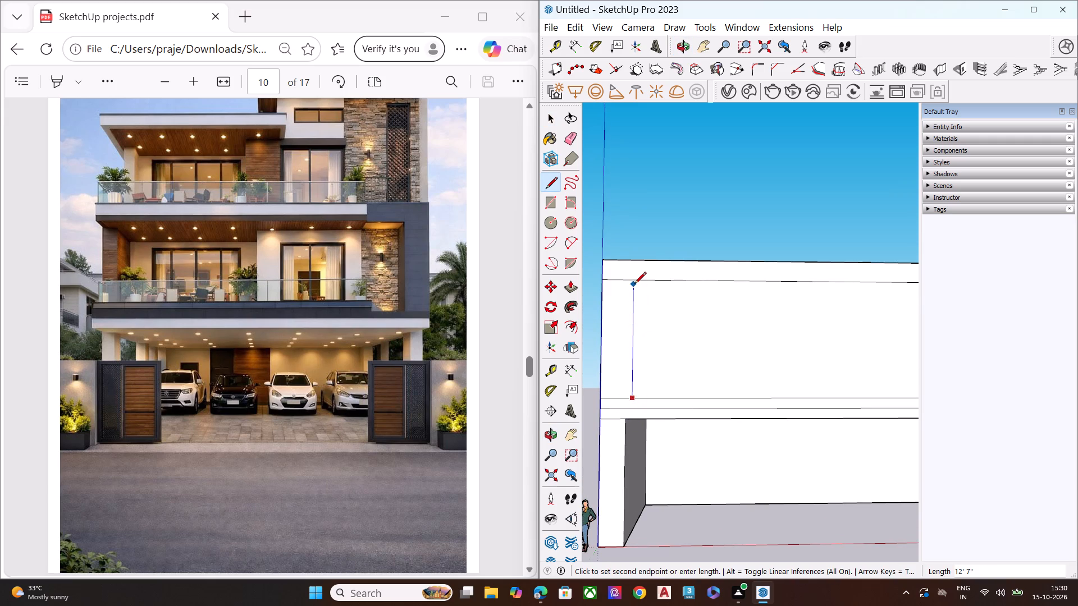
click(635, 281)
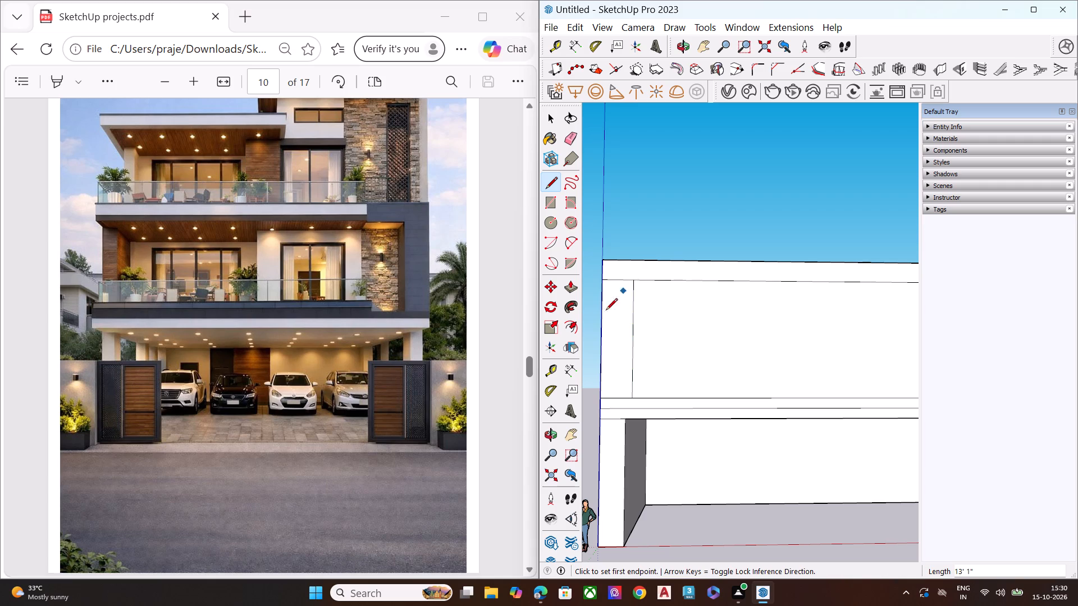
Copy the second storey's narrow strip to the opposite end of its front face.
scroll(592, 326, down, 6)
scroll(878, 359, up, 4)
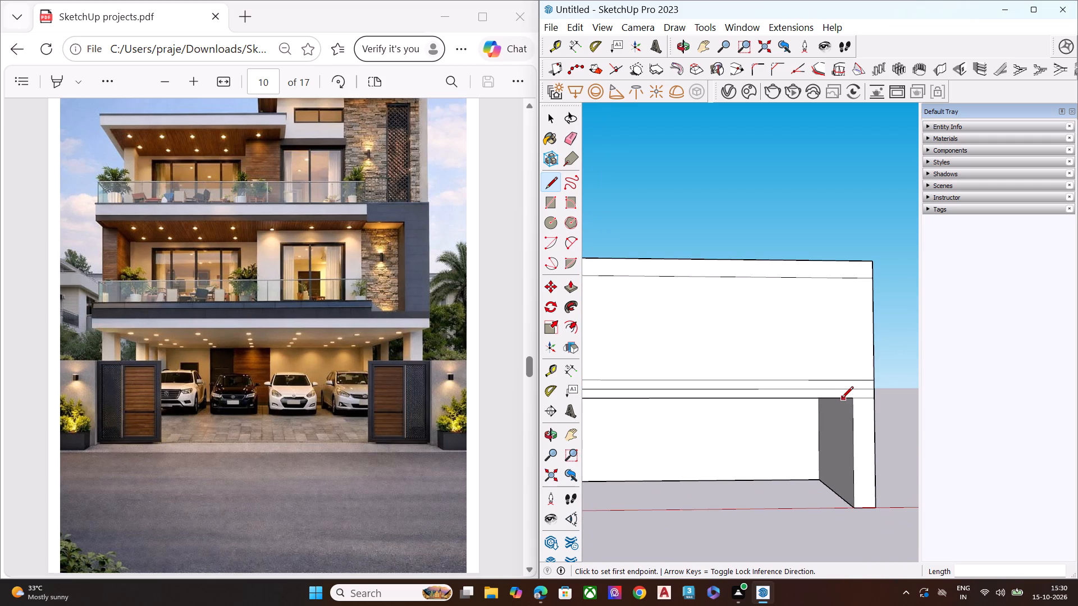
scroll(849, 399, down, 5)
key(space)
click(618, 352)
double_click(624, 353)
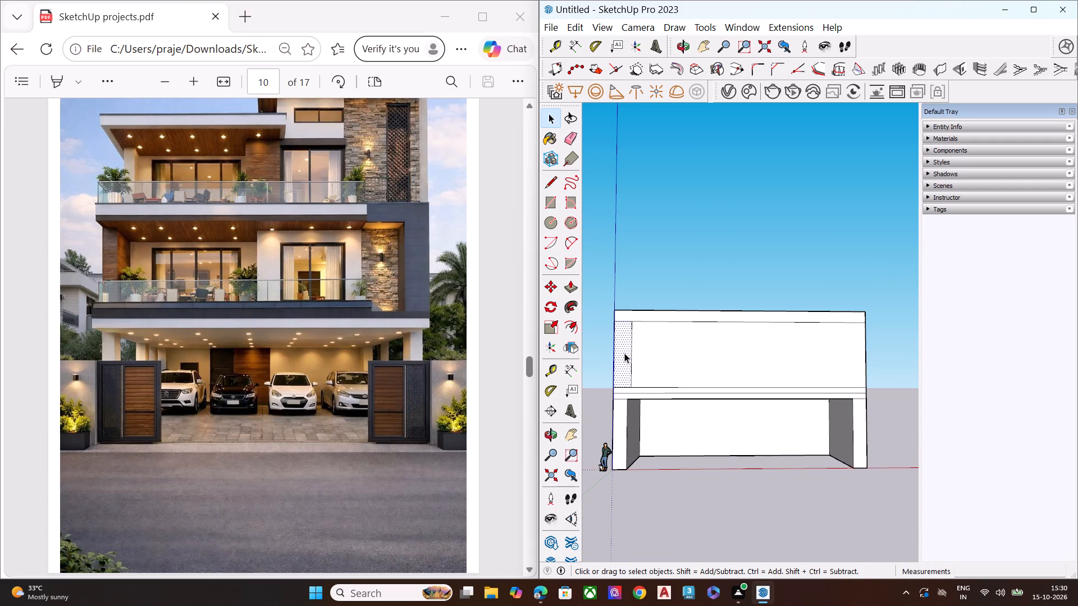
key(m)
click(632, 325)
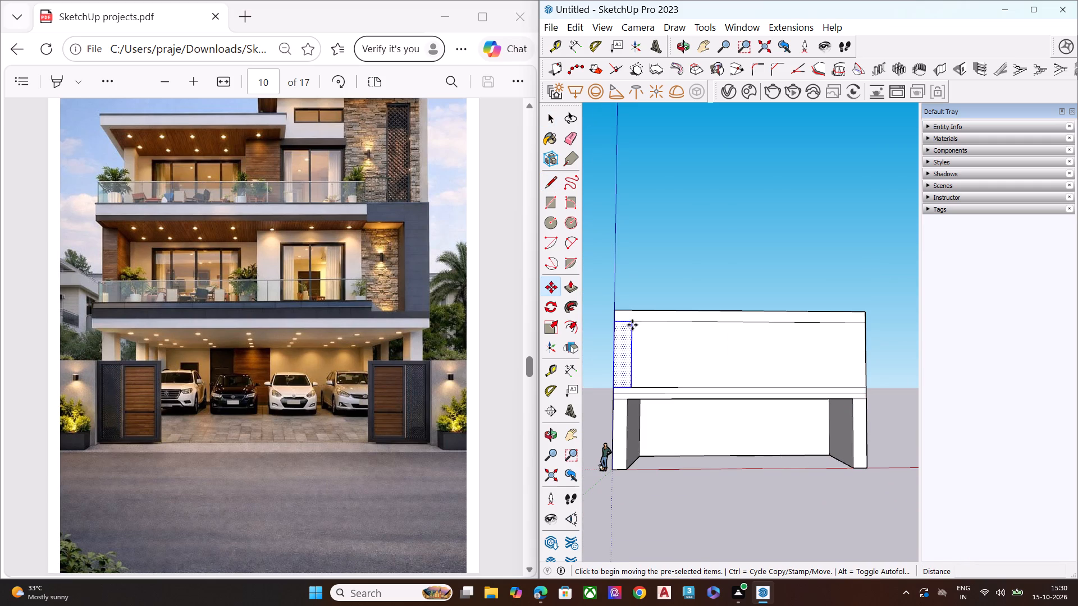
click(867, 321)
key(space)
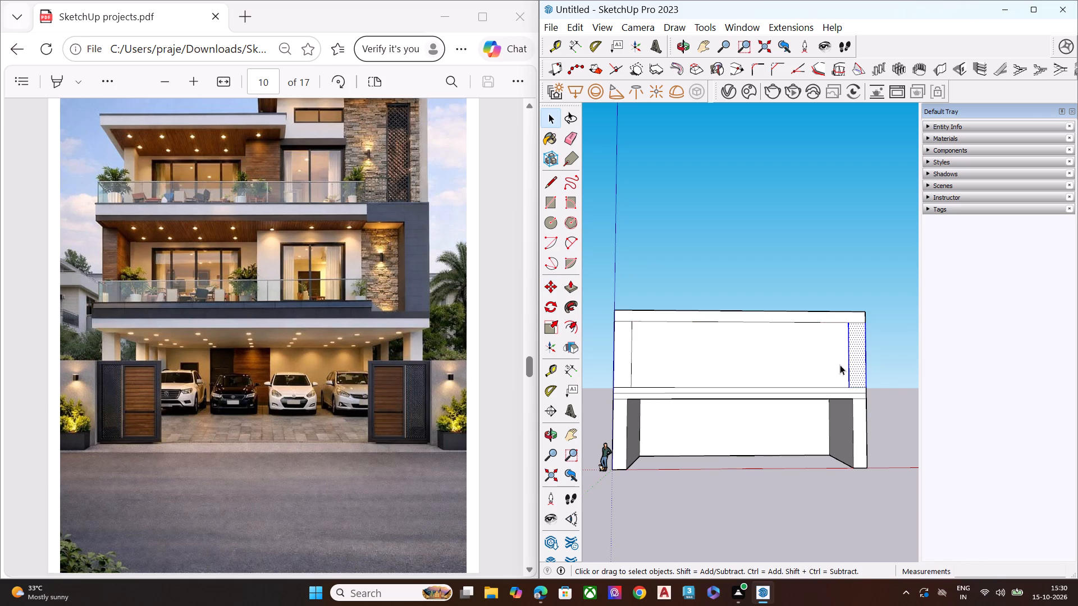
Copy the bottom edge of the second storey's middle front panel about 11 1/4" upward.
middle_drag(873, 382, 824, 410)
scroll(819, 411, up, 6)
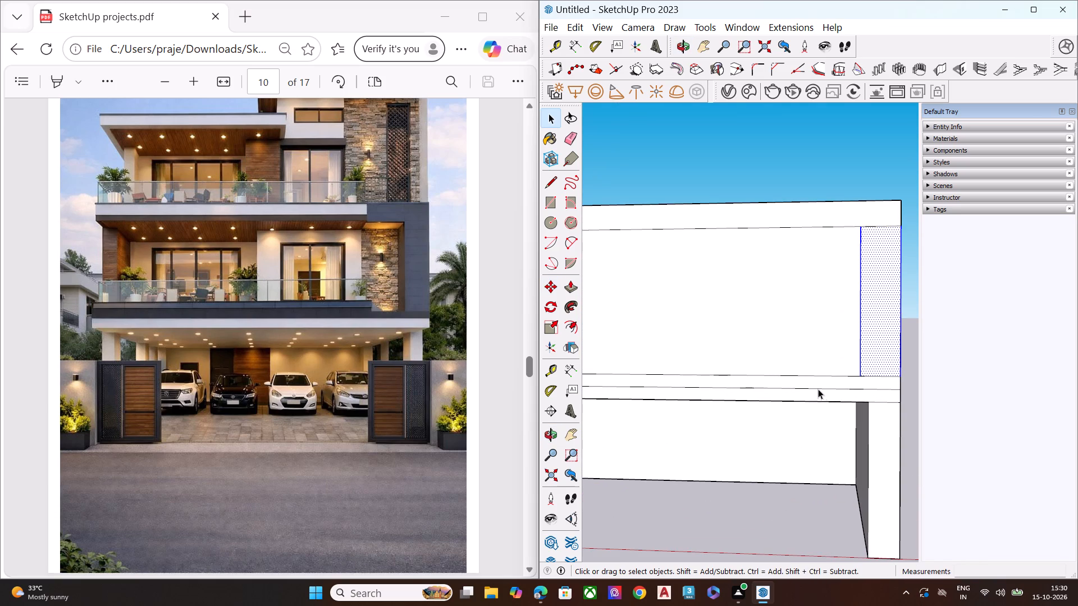
scroll(849, 379, down, 11)
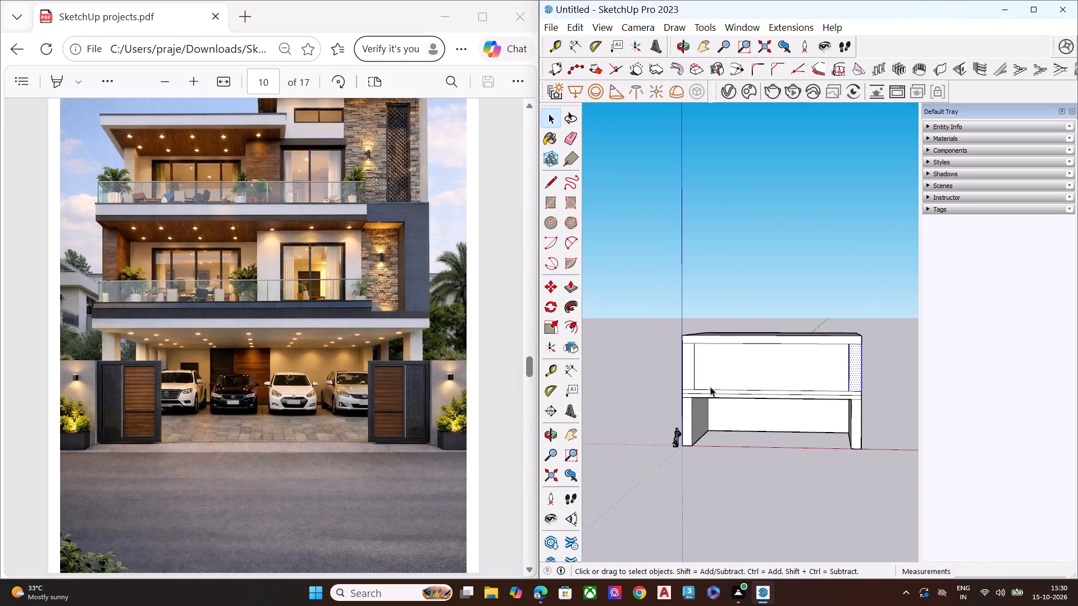
scroll(696, 384, up, 7)
click(708, 393)
click(710, 396)
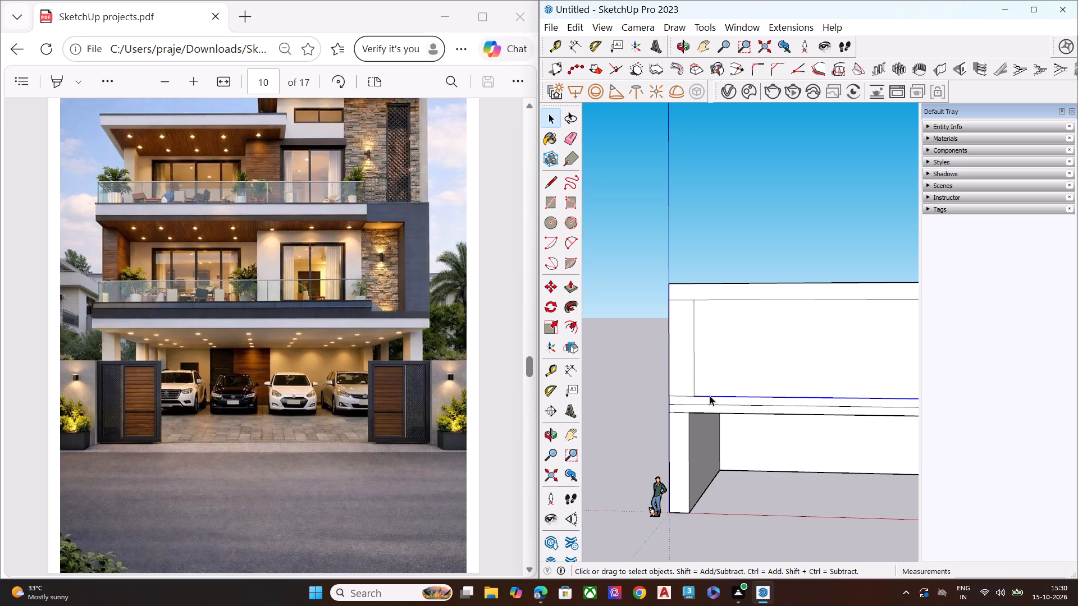
key(m)
click(697, 397)
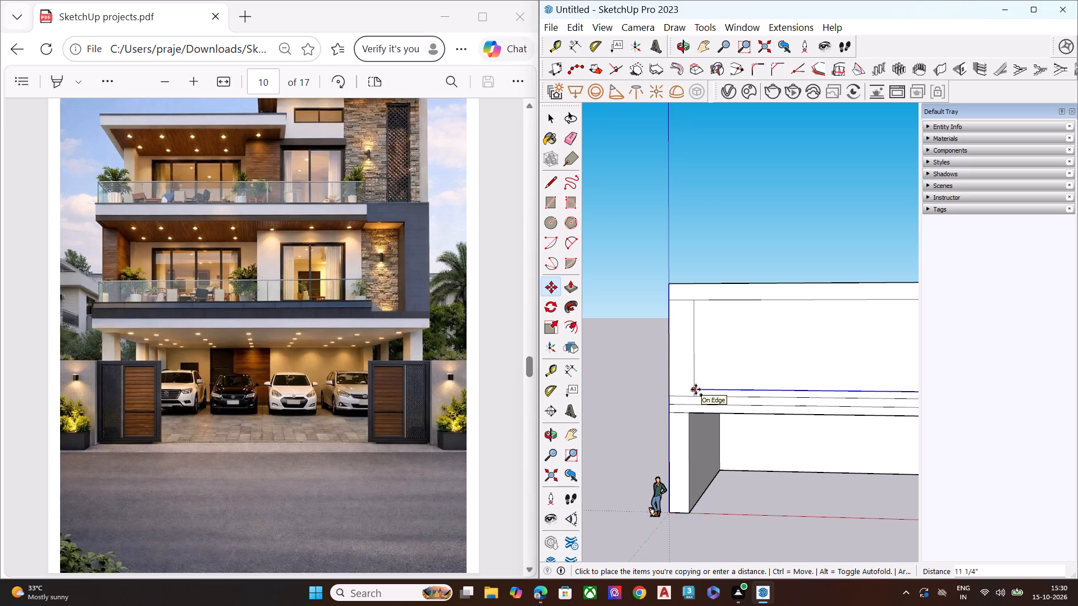
click(696, 389)
Draw a vertical line about 11' 7" long near the far end of the second-storey front panel and extend it through the thin band below.
scroll(674, 405, down, 7)
scroll(845, 396, up, 4)
scroll(846, 396, down, 1)
scroll(846, 396, up, 6)
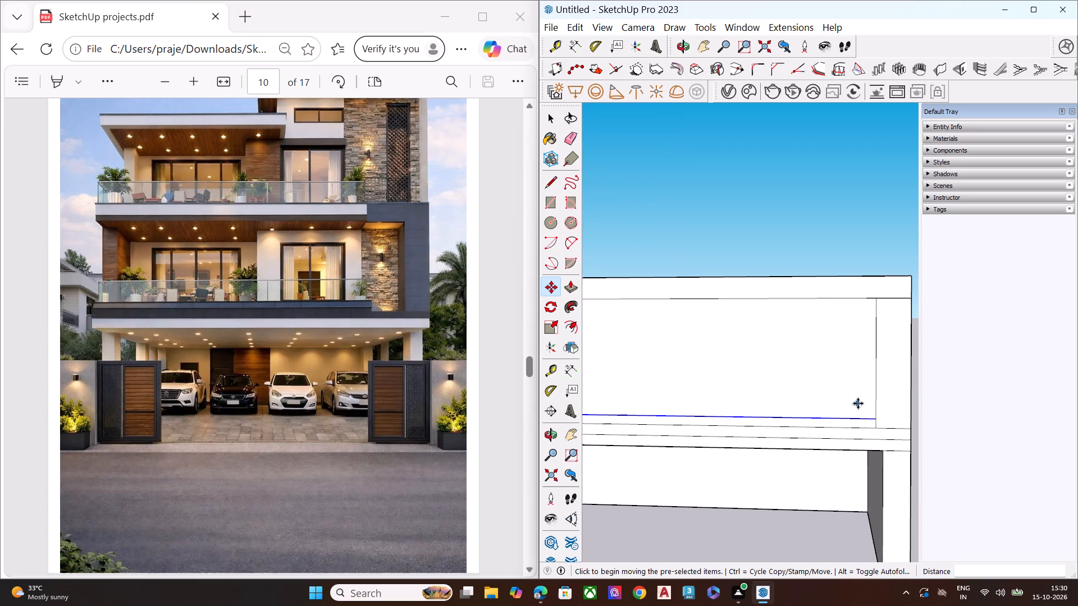
key(l)
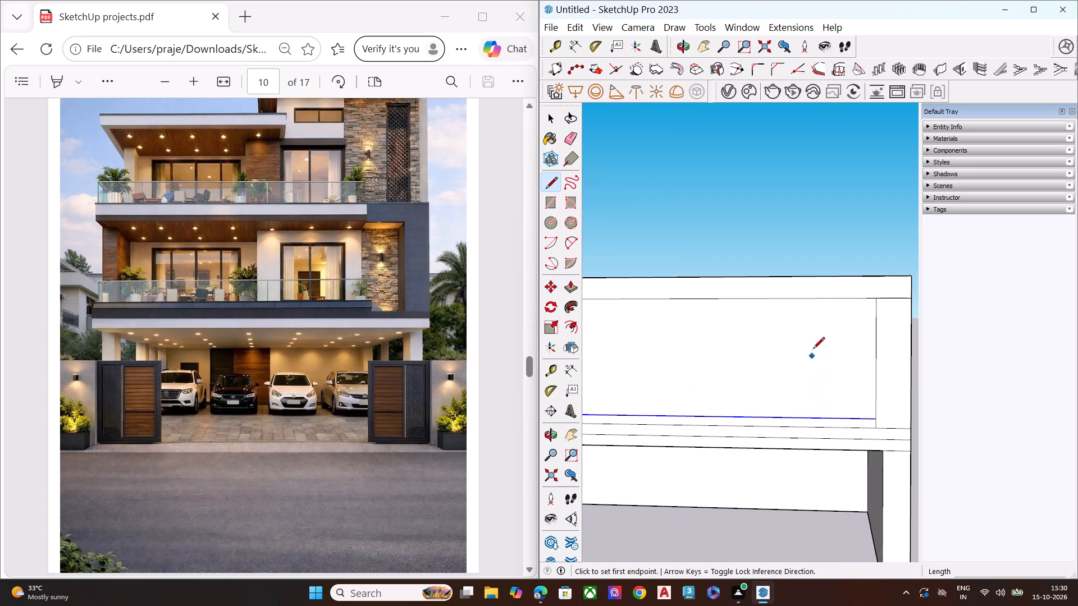
click(817, 299)
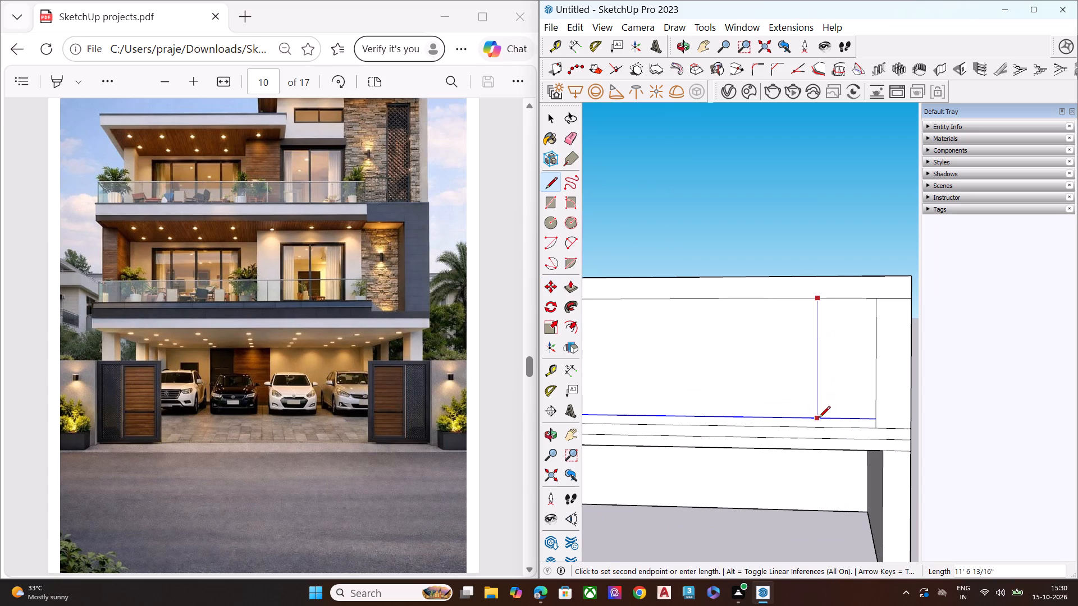
click(819, 419)
scroll(817, 424, up, 1)
scroll(817, 424, down, 4)
scroll(817, 424, up, 1)
scroll(817, 424, down, 1)
scroll(817, 424, up, 1)
scroll(817, 424, down, 1)
scroll(817, 424, up, 1)
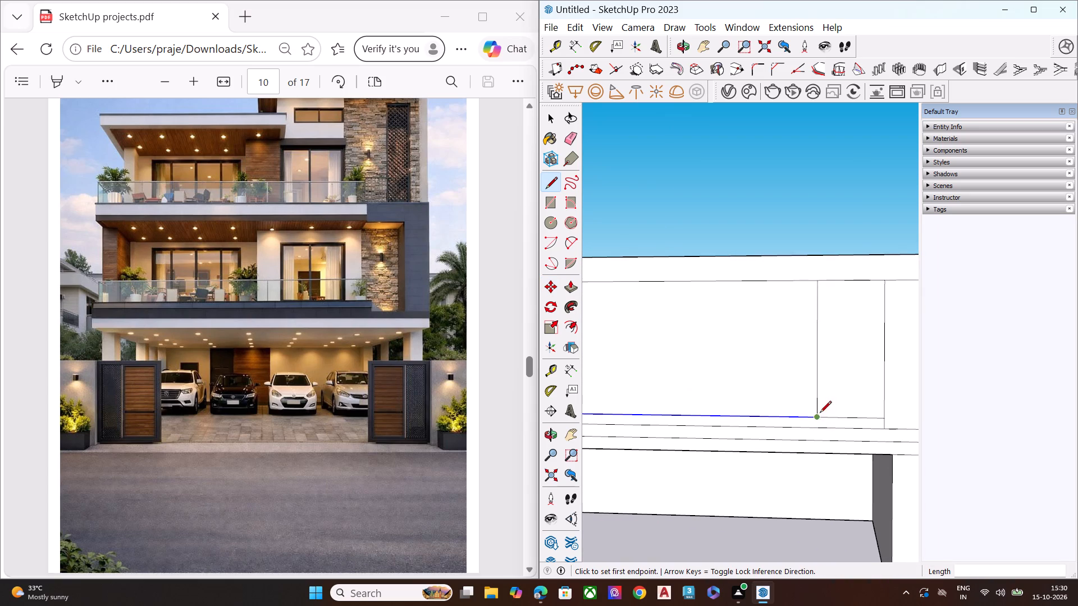
click(816, 417)
click(819, 429)
key(space)
click(814, 396)
click(819, 396)
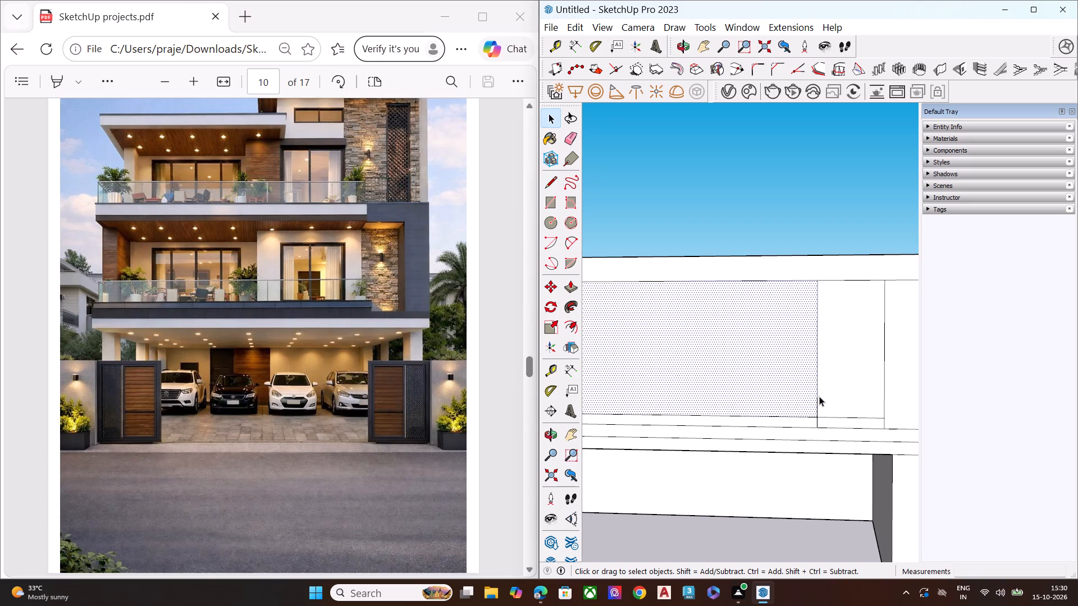
click(816, 400)
key(space)
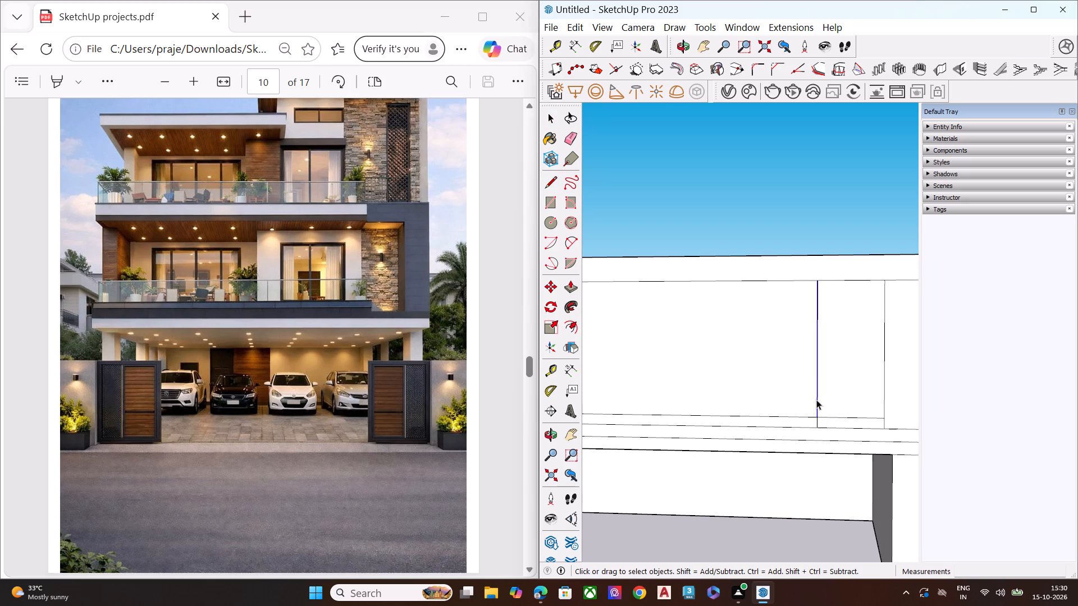
Draw a vertical line about 12' 2" long near the middle of the second-storey front panel, dividing it in two.
scroll(836, 396, down, 6)
middle_drag(725, 372, 739, 399)
middle_drag(737, 391, 744, 374)
key(l)
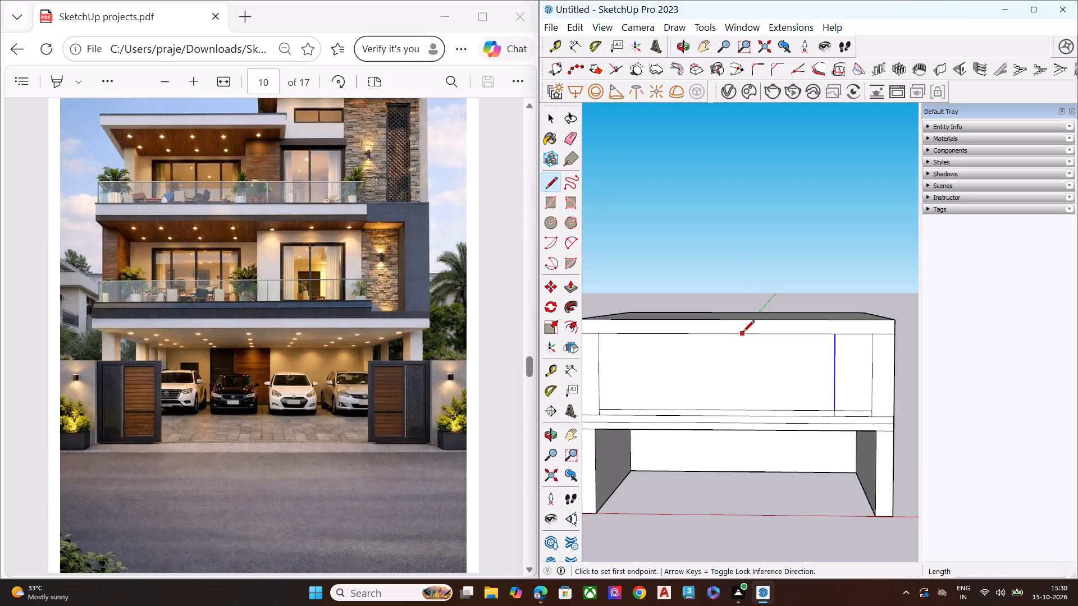
click(734, 333)
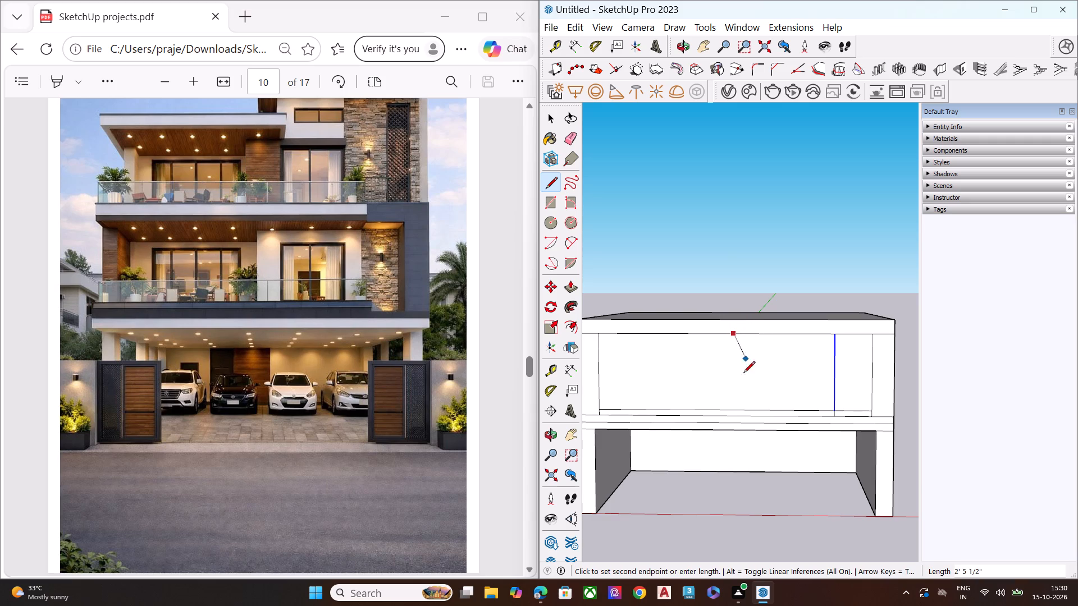
key(Escape)
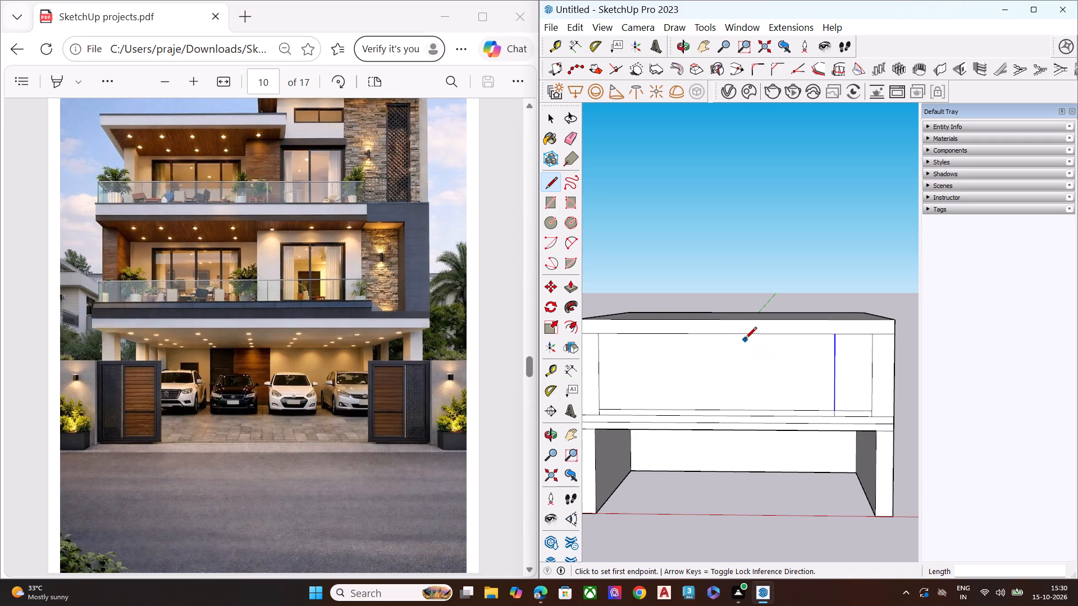
click(745, 334)
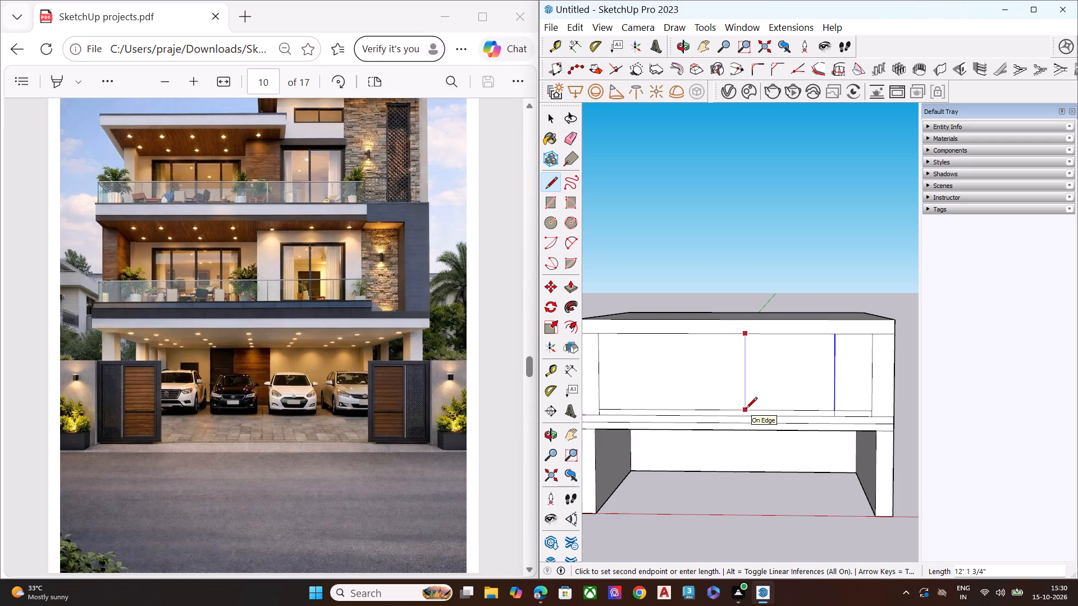
scroll(746, 410, up, 6)
click(745, 410)
key(space)
scroll(744, 416, down, 6)
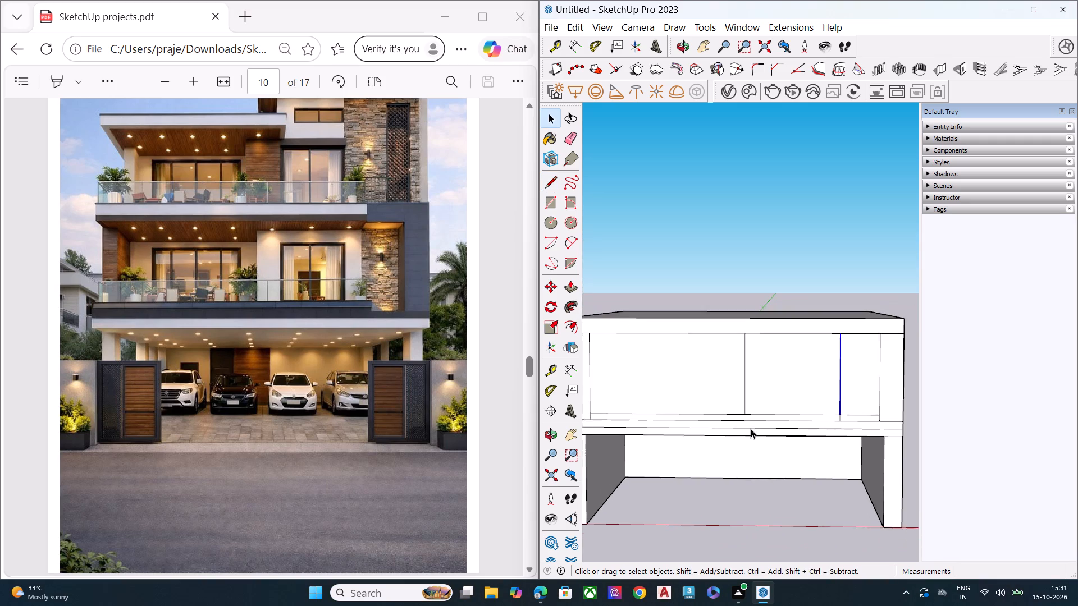
Push the second-storey front panel nearest the origin inward about 27' to hollow out the balcony.
middle_drag(751, 435, 753, 468)
middle_drag(741, 473, 754, 454)
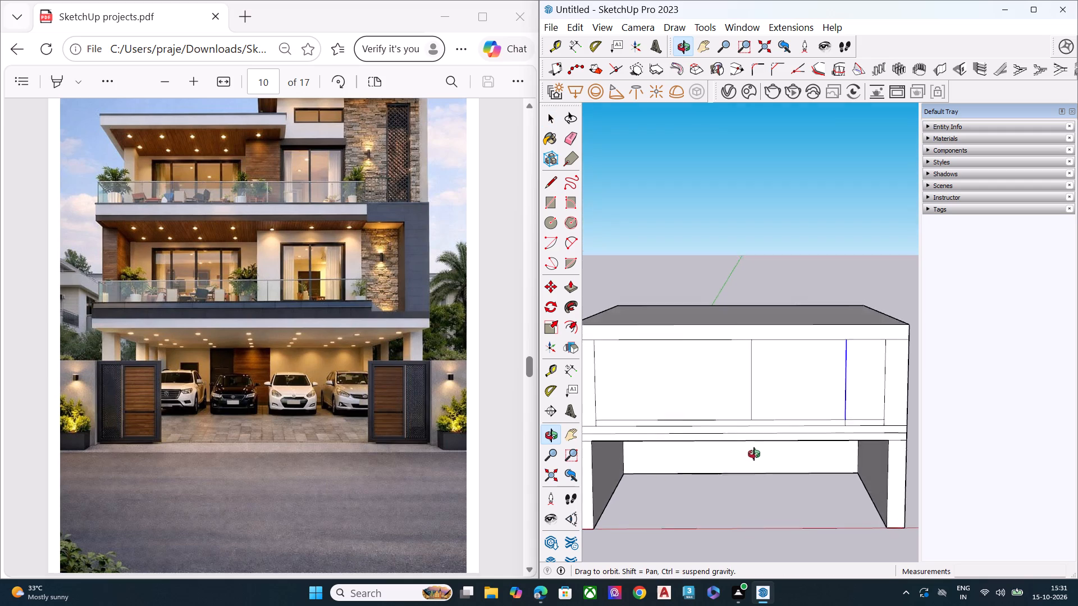
middle_drag(754, 454, 813, 425)
click(748, 379)
key(p)
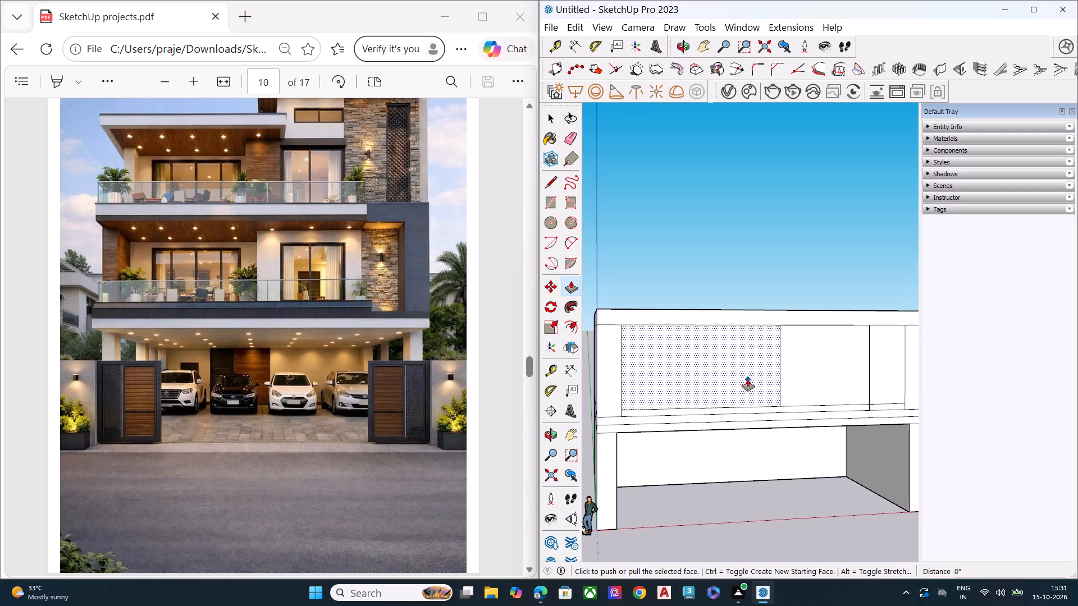
click(748, 379)
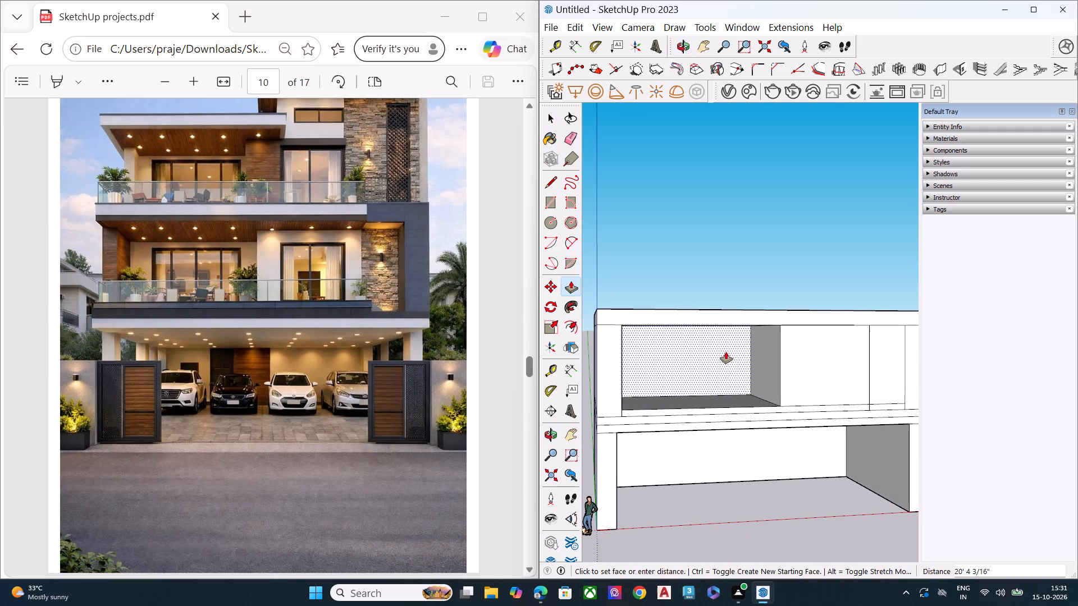
middle_drag(728, 350, 721, 303)
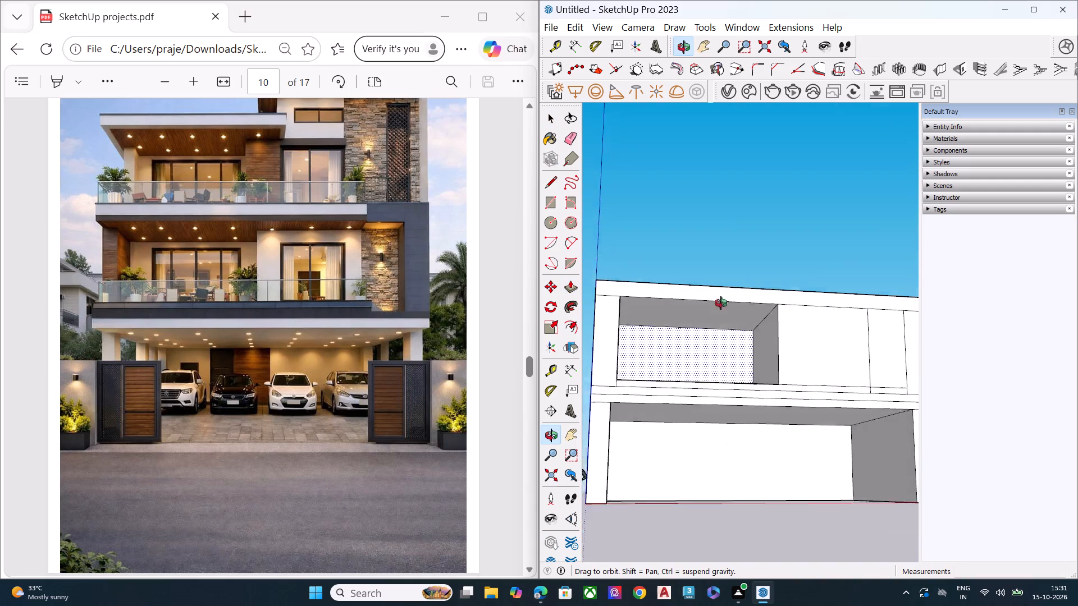
middle_drag(721, 303, 714, 311)
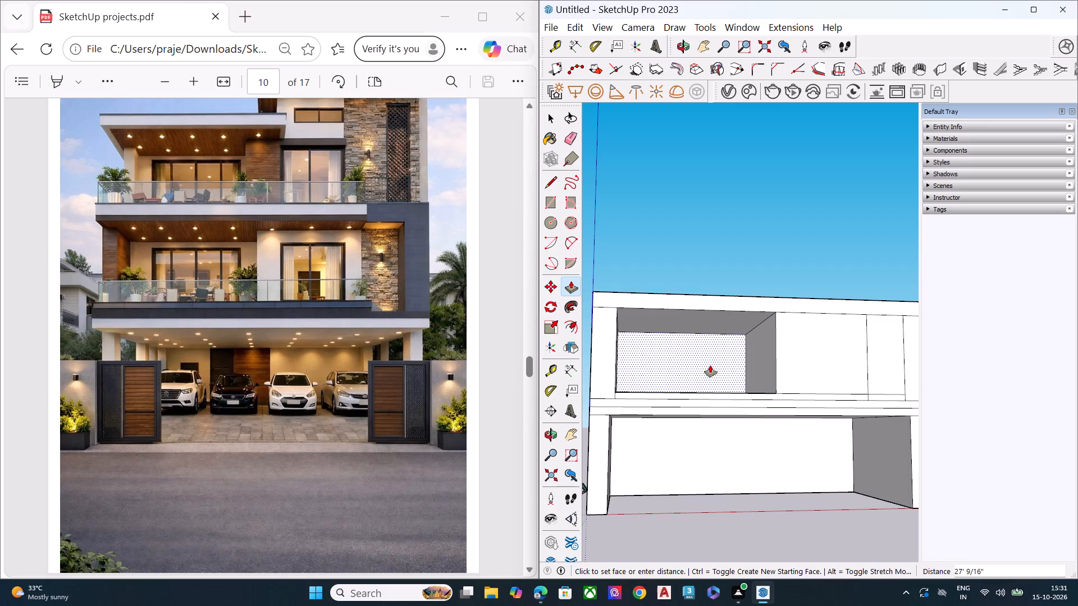
click(710, 365)
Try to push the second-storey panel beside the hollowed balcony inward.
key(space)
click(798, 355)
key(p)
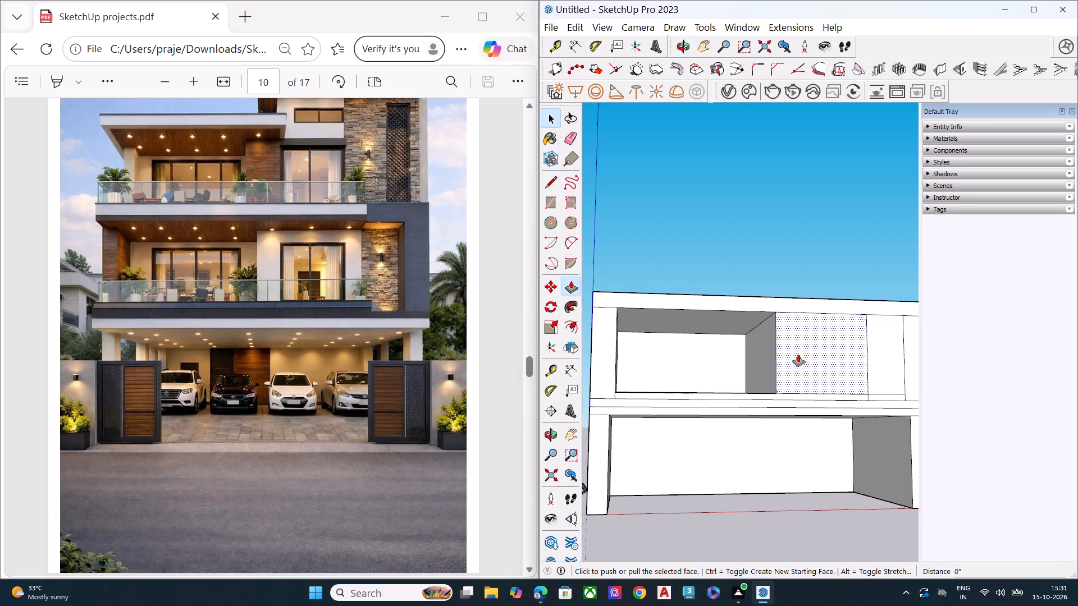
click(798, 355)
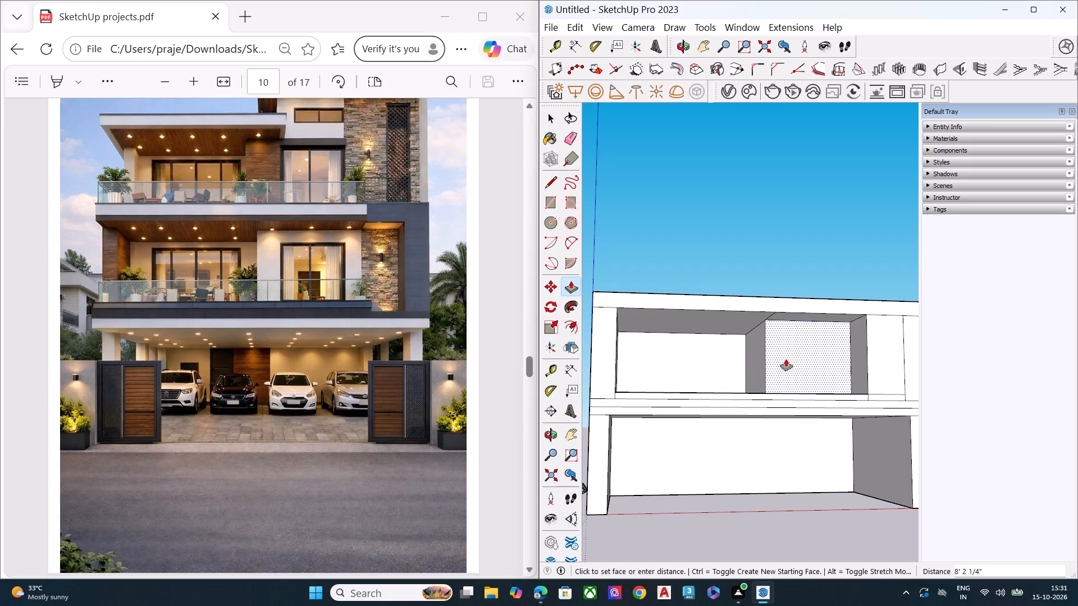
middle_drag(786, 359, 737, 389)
Enlarge the reference image and examine the second-storey balcony, sliding door and stone-clad section.
scroll(394, 251, up, 2)
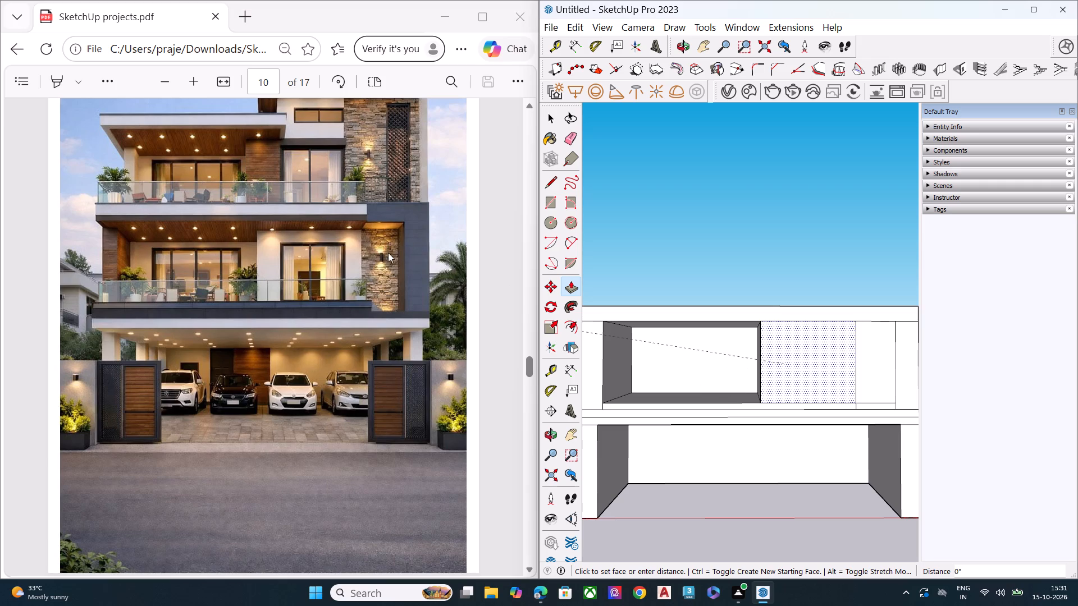
scroll(388, 252, up, 4)
scroll(285, 276, down, 3)
scroll(290, 273, up, 1)
scroll(291, 273, down, 4)
triple_click(192, 81)
click(192, 81)
scroll(426, 353, down, 1)
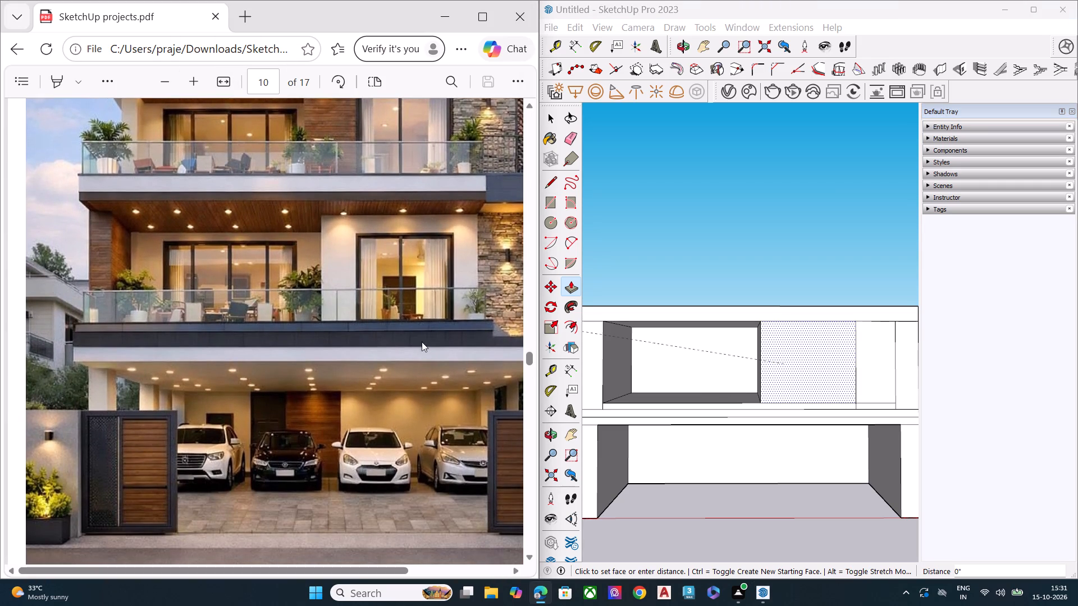
drag(198, 569, 265, 580)
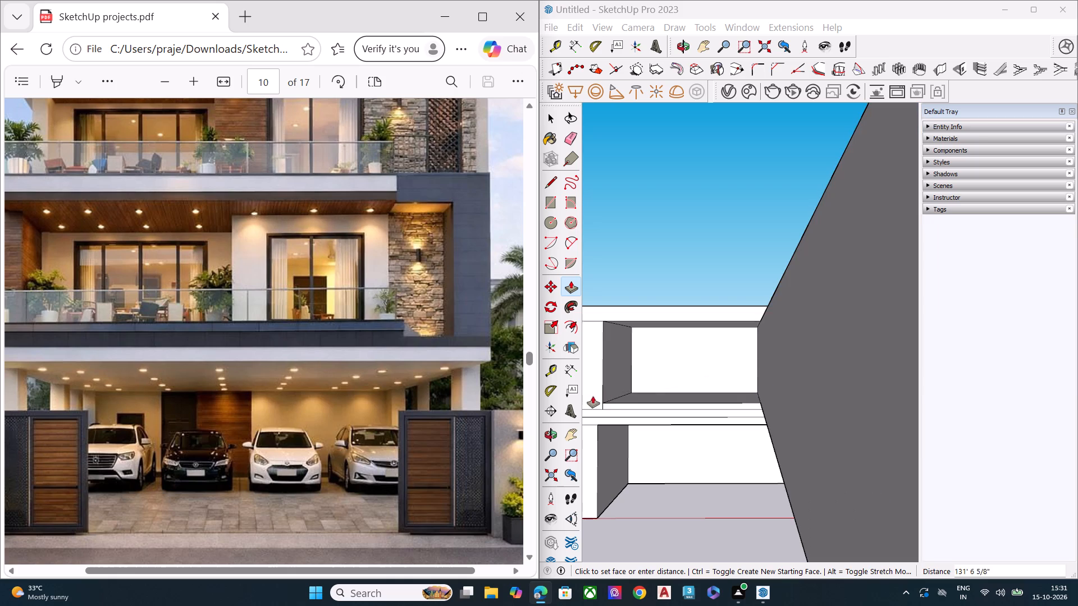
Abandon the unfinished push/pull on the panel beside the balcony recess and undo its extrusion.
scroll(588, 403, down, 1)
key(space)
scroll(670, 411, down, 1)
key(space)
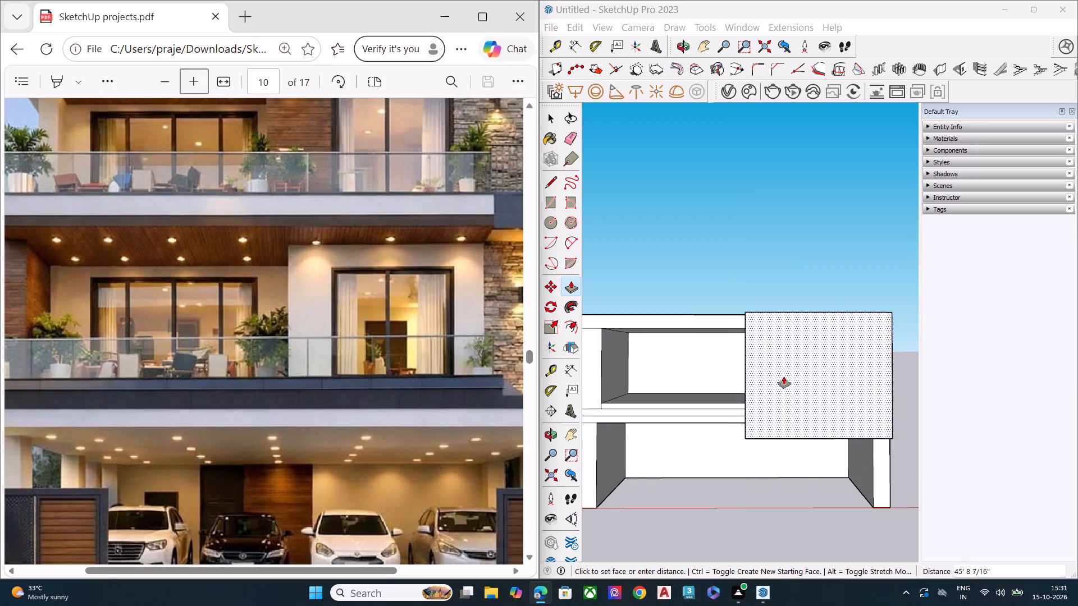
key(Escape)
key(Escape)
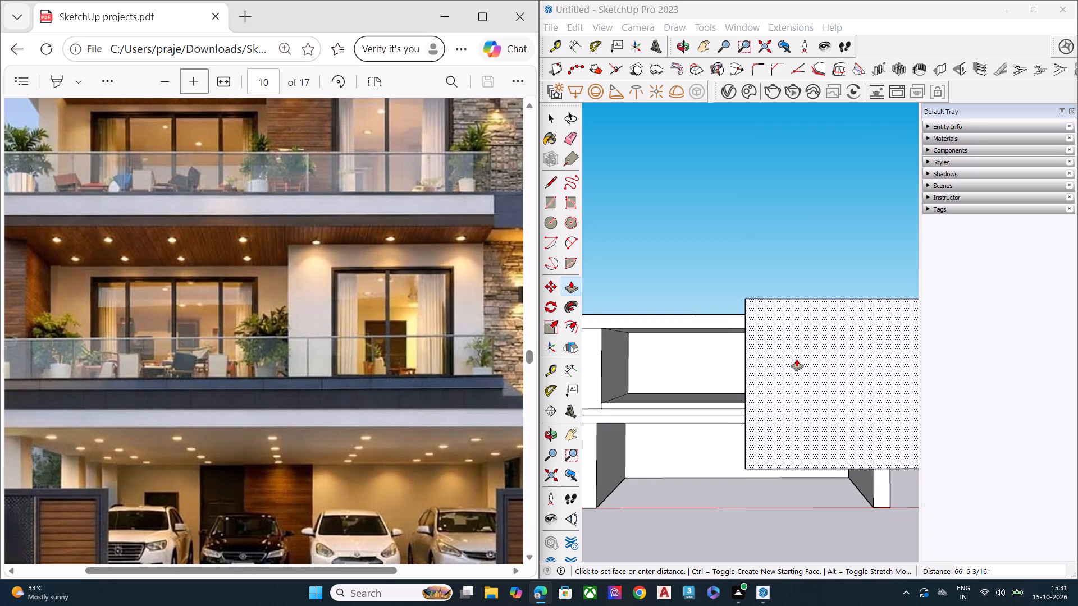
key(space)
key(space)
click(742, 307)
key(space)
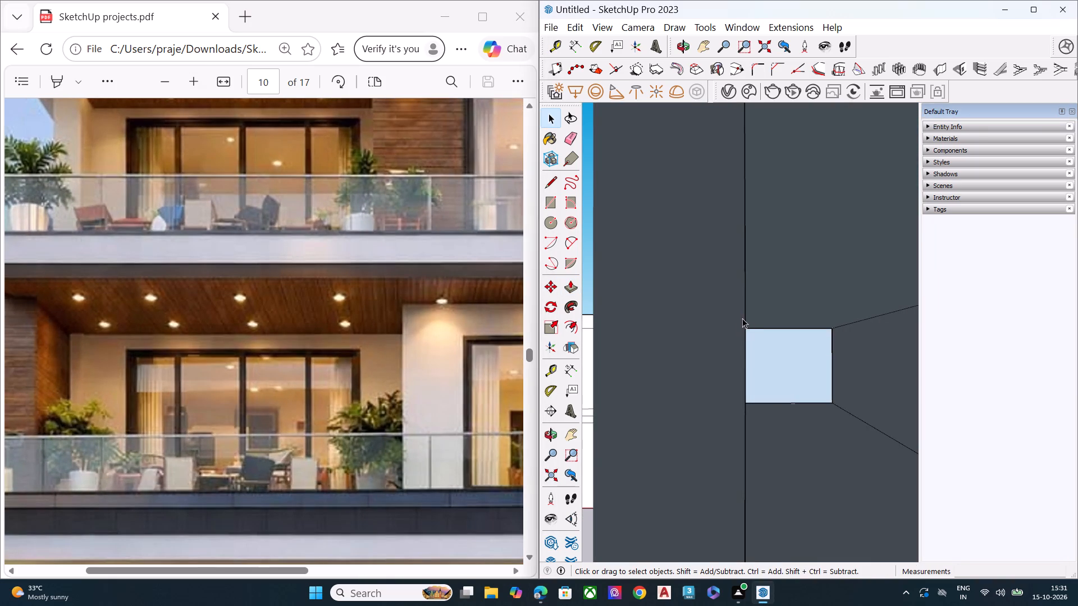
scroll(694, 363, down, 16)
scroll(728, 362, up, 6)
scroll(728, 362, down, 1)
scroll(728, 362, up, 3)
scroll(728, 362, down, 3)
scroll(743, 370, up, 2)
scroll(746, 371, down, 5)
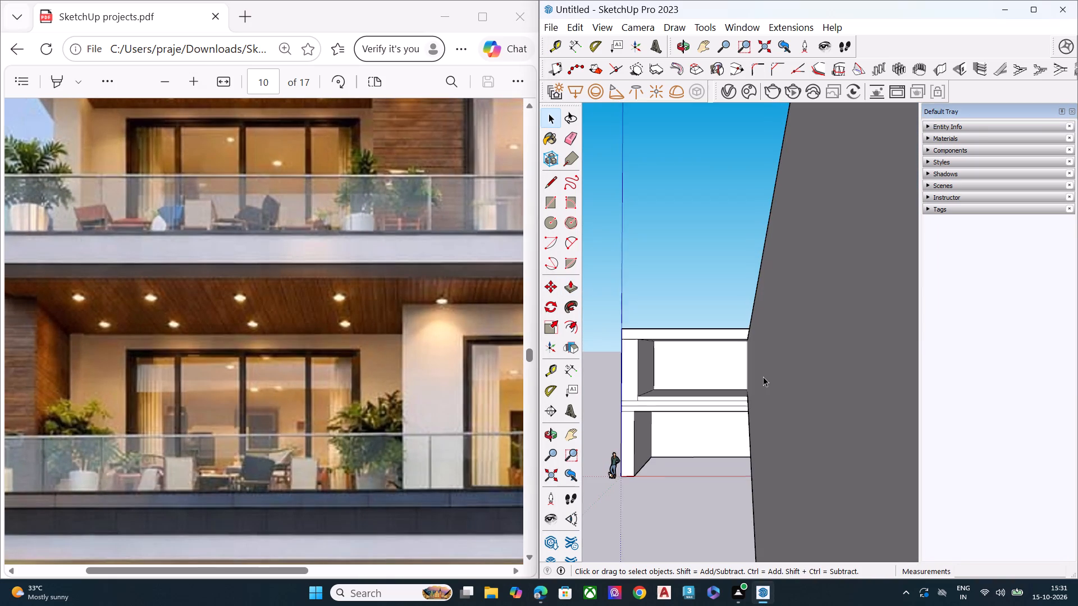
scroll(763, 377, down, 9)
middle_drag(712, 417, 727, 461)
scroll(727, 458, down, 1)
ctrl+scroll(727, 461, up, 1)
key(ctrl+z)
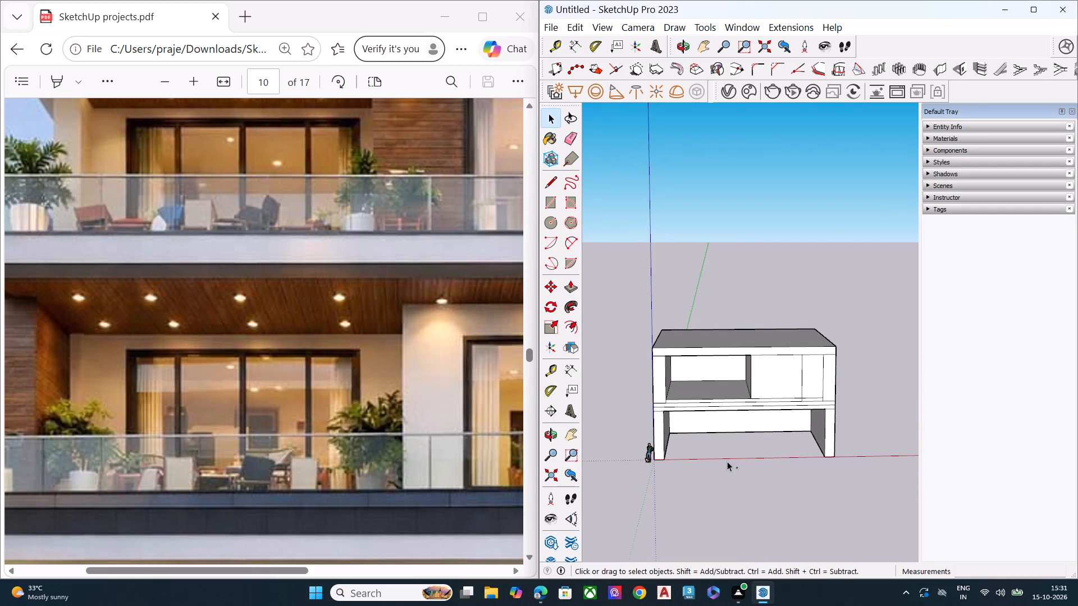
Delete the vertical line near the far end of the second-storey front, merging the two panels beside the balcony recess.
scroll(840, 326, up, 6)
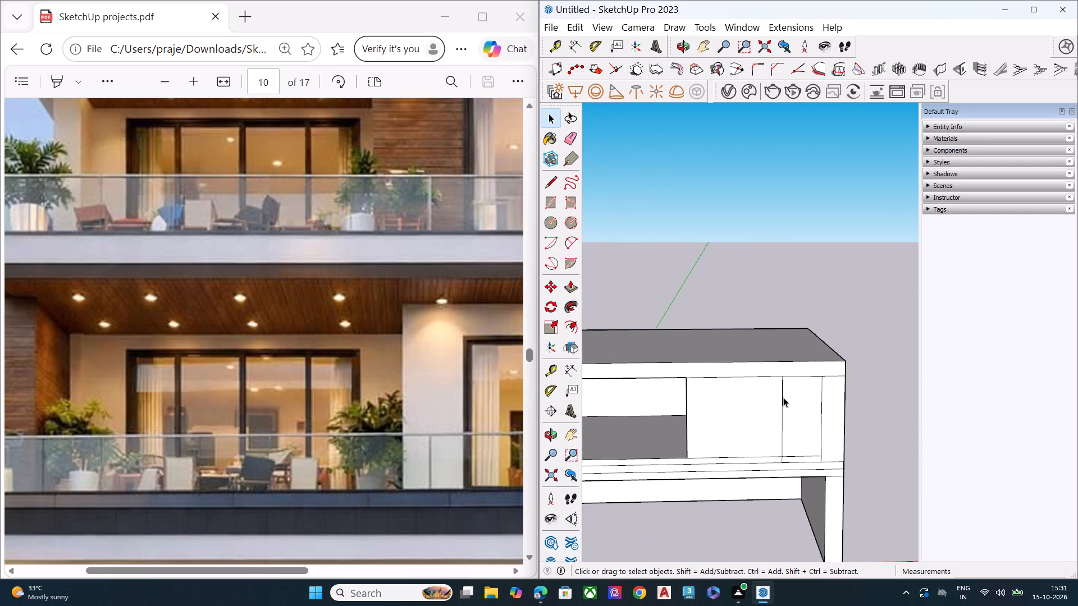
click(783, 398)
key(Delete)
Push the merged front panel beside the second-storey balcony inward about 8', using the full façade in the reference image as a guide.
click(779, 402)
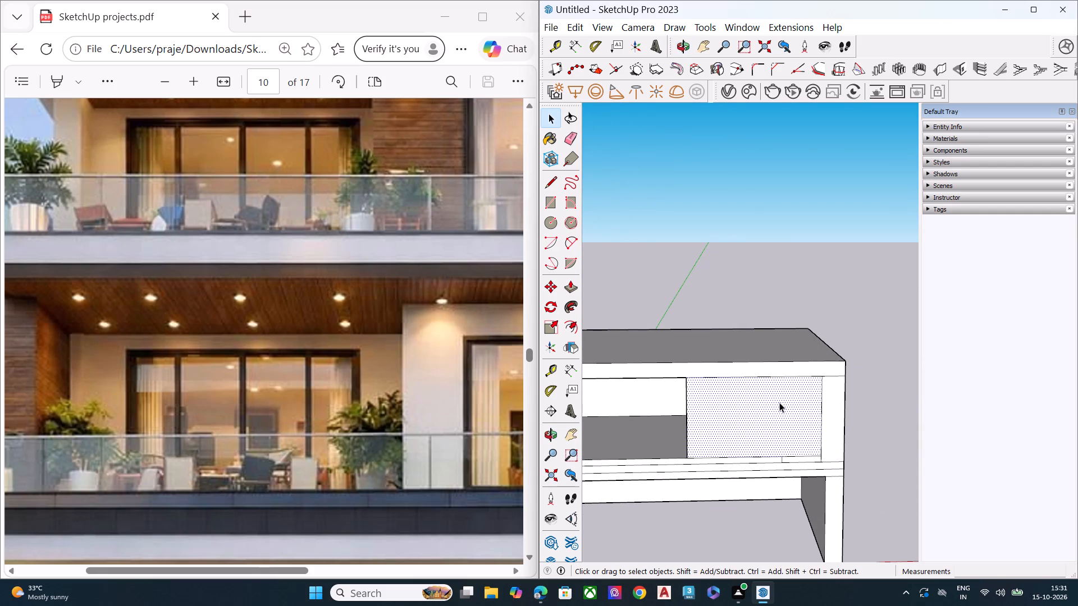
key(p)
click(779, 402)
middle_drag(775, 388, 751, 345)
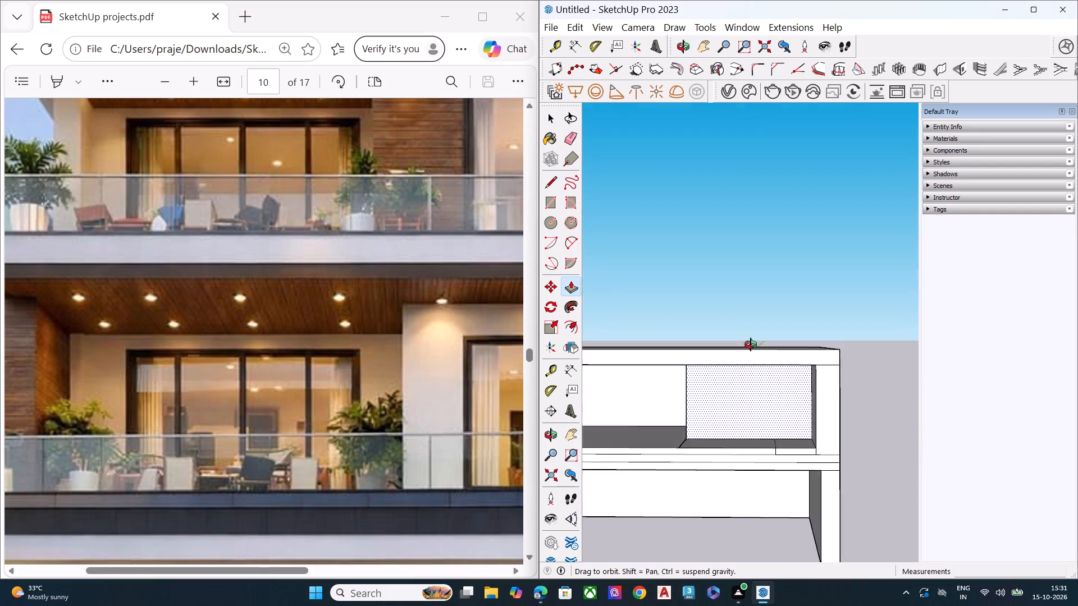
middle_drag(751, 345, 760, 352)
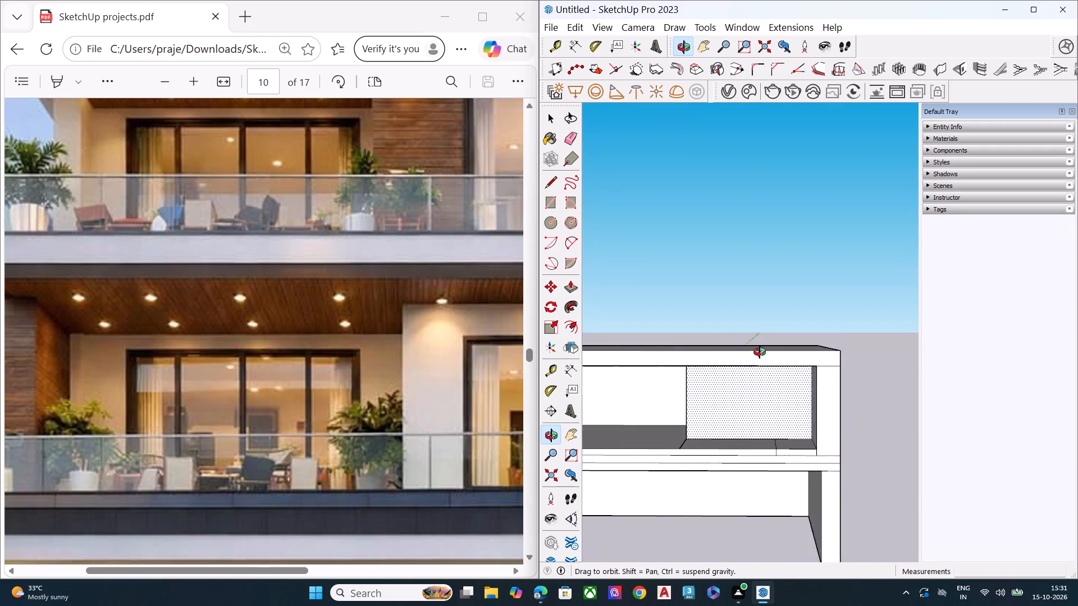
middle_drag(760, 352, 785, 348)
click(180, 89)
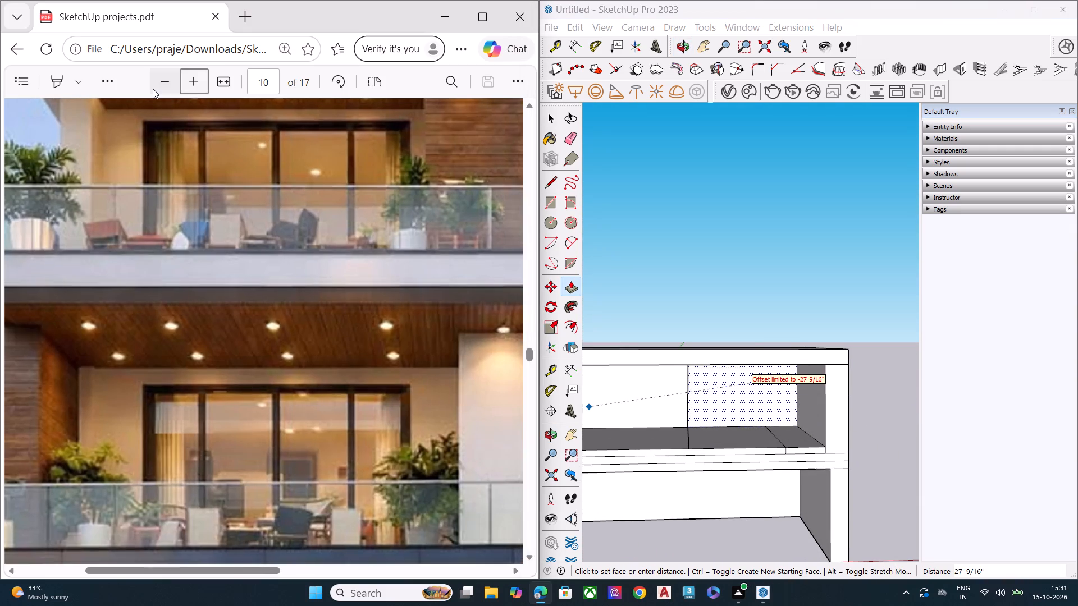
click(153, 89)
triple_click(162, 83)
double_click(163, 83)
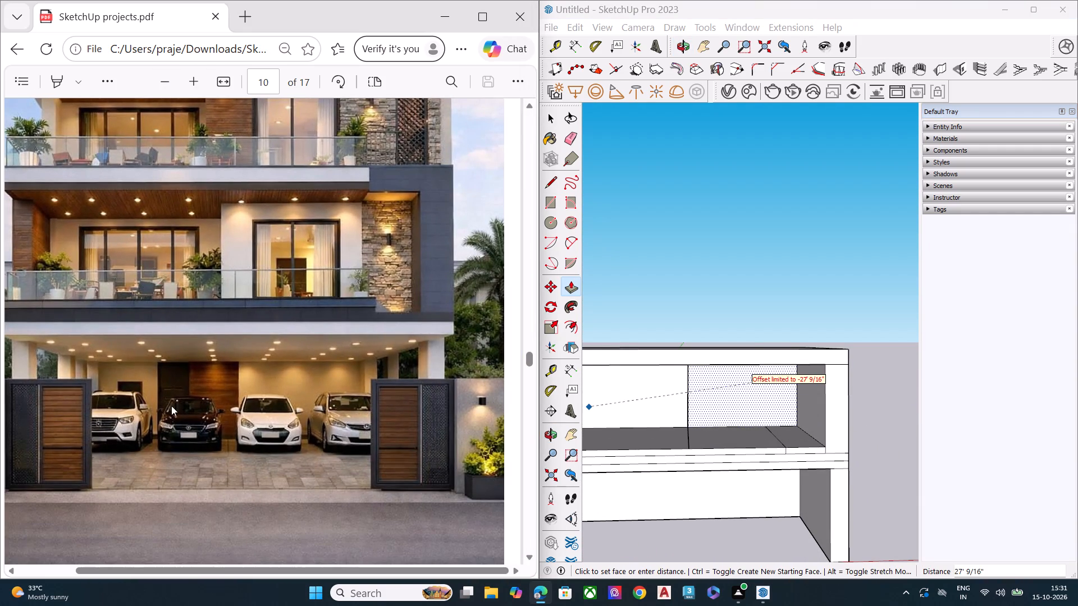
drag(190, 573, 168, 572)
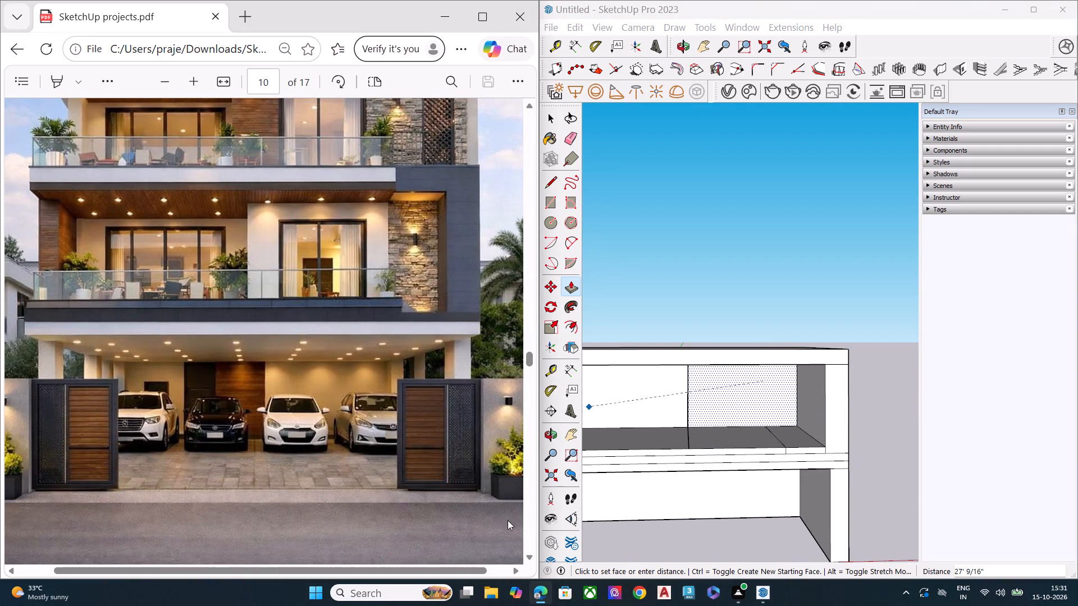
scroll(724, 424, up, 6)
middle_drag(707, 426, 723, 435)
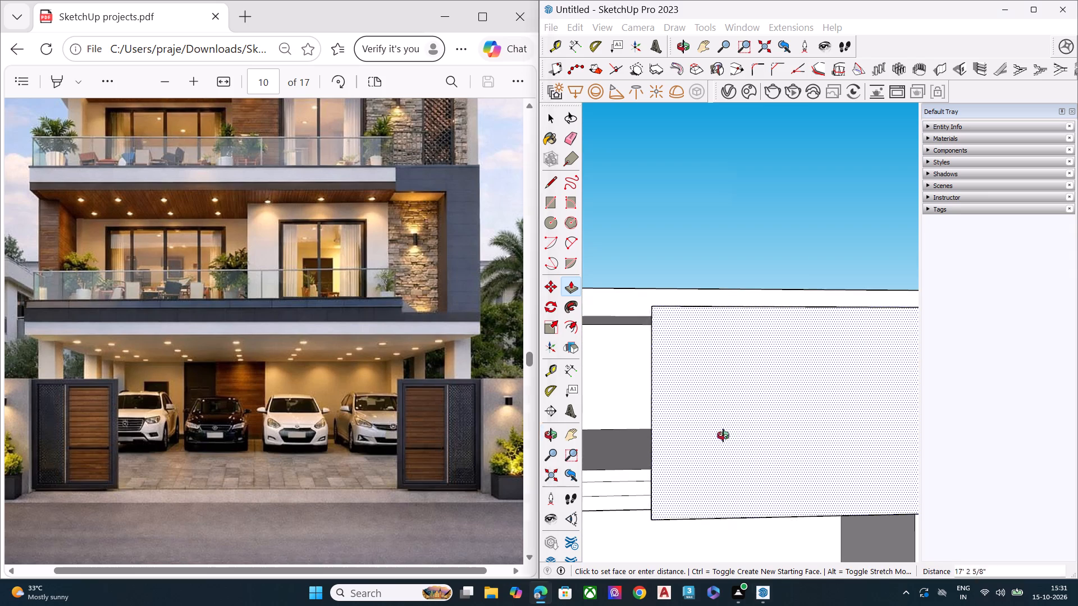
middle_drag(723, 435, 852, 423)
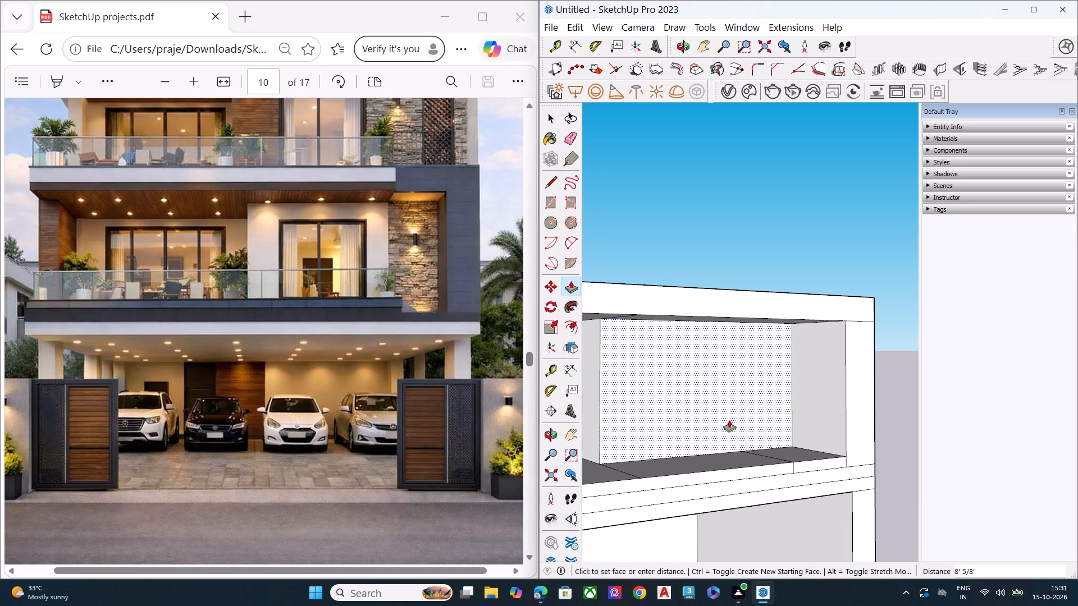
click(729, 420)
key(space)
Pull the back wall of the second-storey balcony recess forward to make the recess shallower.
scroll(807, 424, down, 6)
middle_drag(815, 447, 757, 453)
scroll(737, 444, up, 1)
scroll(765, 417, down, 5)
middle_drag(742, 438, 734, 438)
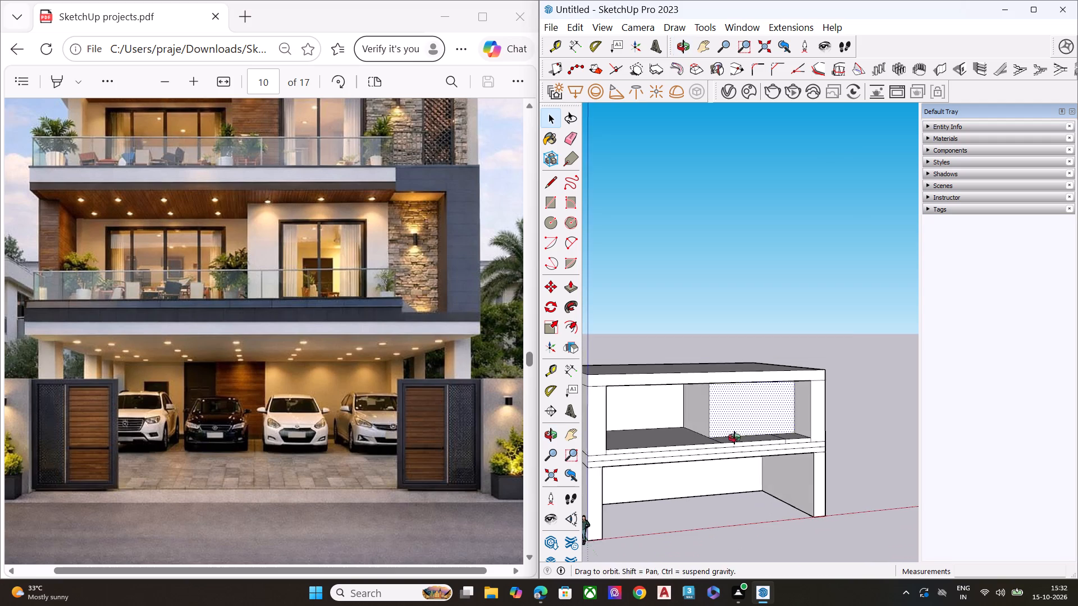
middle_drag(734, 438, 714, 426)
scroll(690, 414, up, 1)
click(674, 412)
key(p)
click(674, 412)
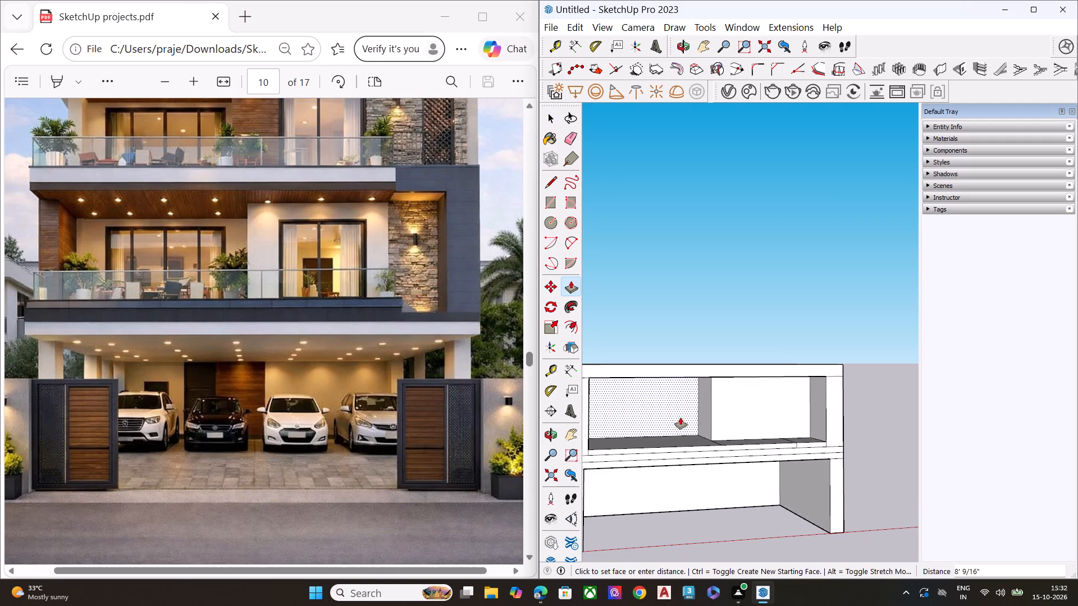
click(675, 416)
key(space)
Pull the recessed panel beside the balcony slightly forward, reducing its setback from the second-storey front.
scroll(752, 428, up, 1)
middle_drag(744, 426, 630, 439)
middle_drag(757, 423, 766, 408)
scroll(782, 417, up, 5)
scroll(782, 417, down, 1)
scroll(782, 417, up, 3)
middle_drag(784, 450, 793, 458)
key(l)
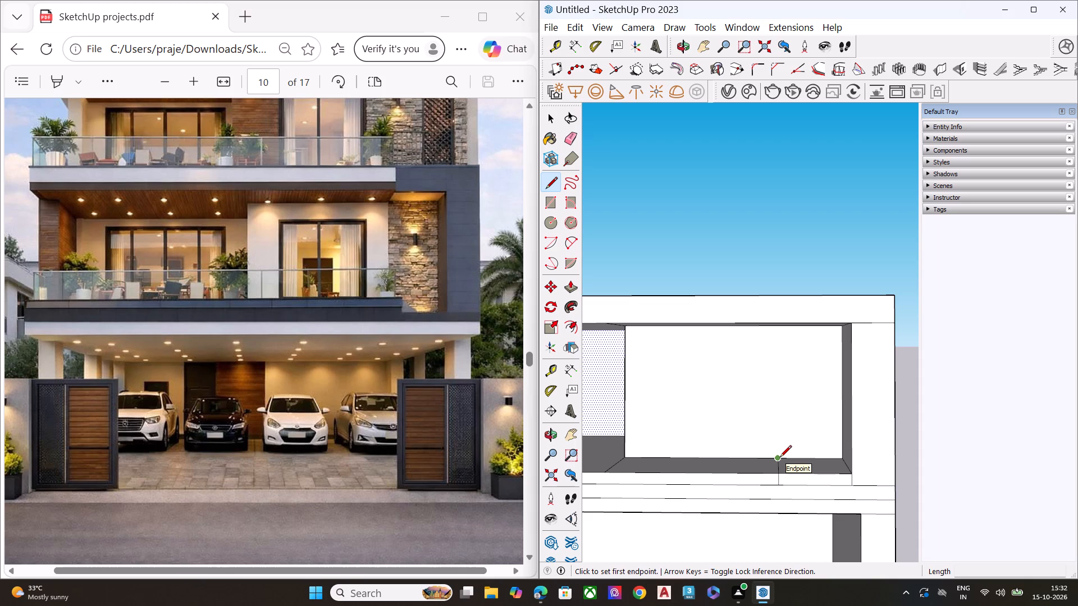
middle_drag(780, 458, 882, 531)
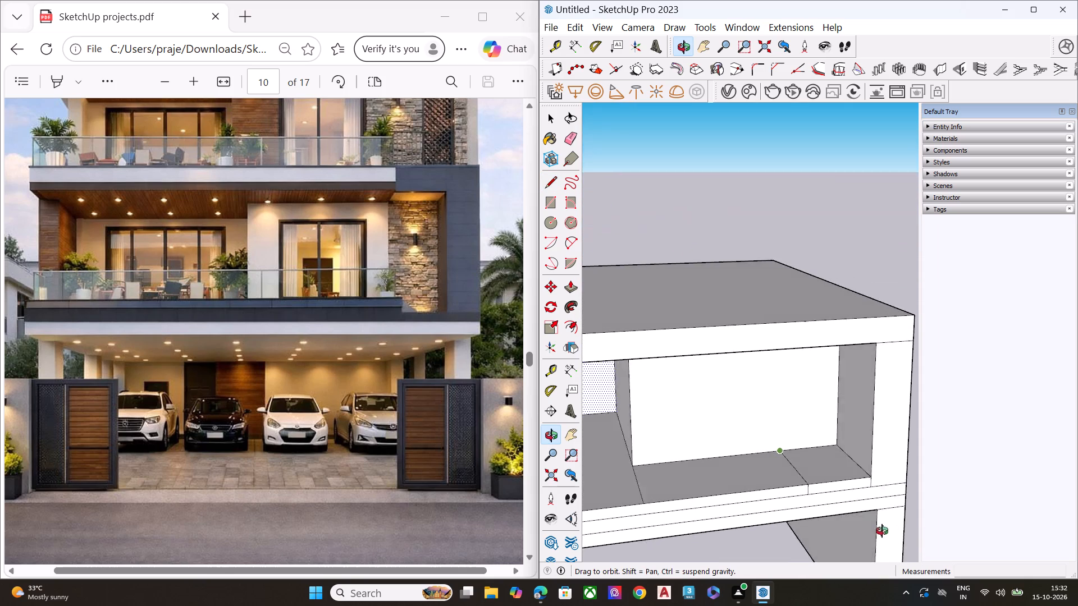
middle_drag(882, 531, 924, 524)
key(space)
click(753, 420)
key(p)
click(753, 420)
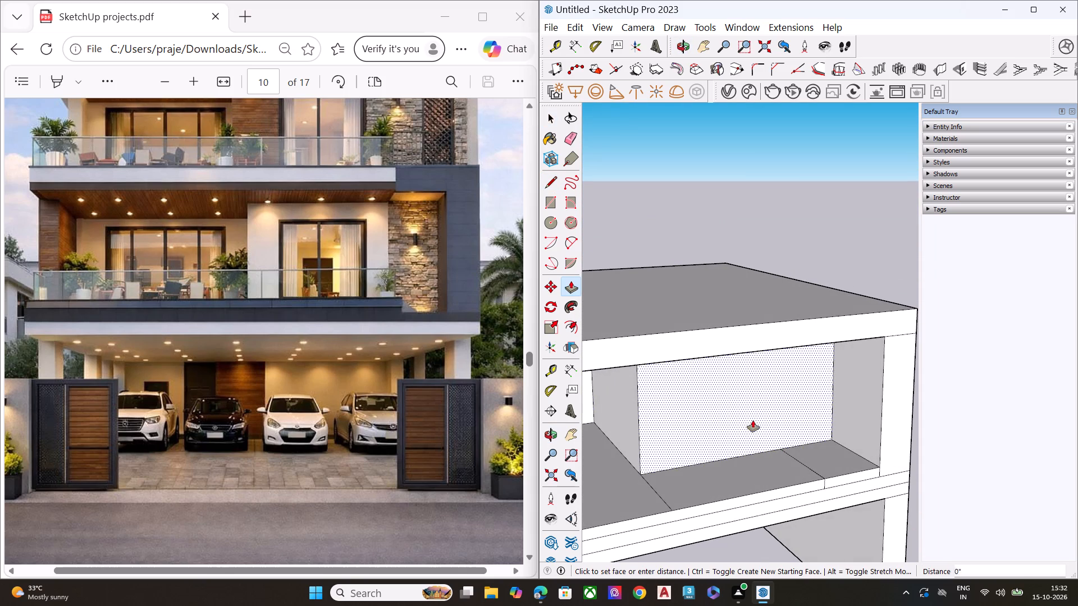
click(764, 428)
key(space)
Pull the second-storey balcony's back wall forward again by about 2' 5".
scroll(824, 458, down, 2)
scroll(825, 458, up, 2)
scroll(827, 460, down, 3)
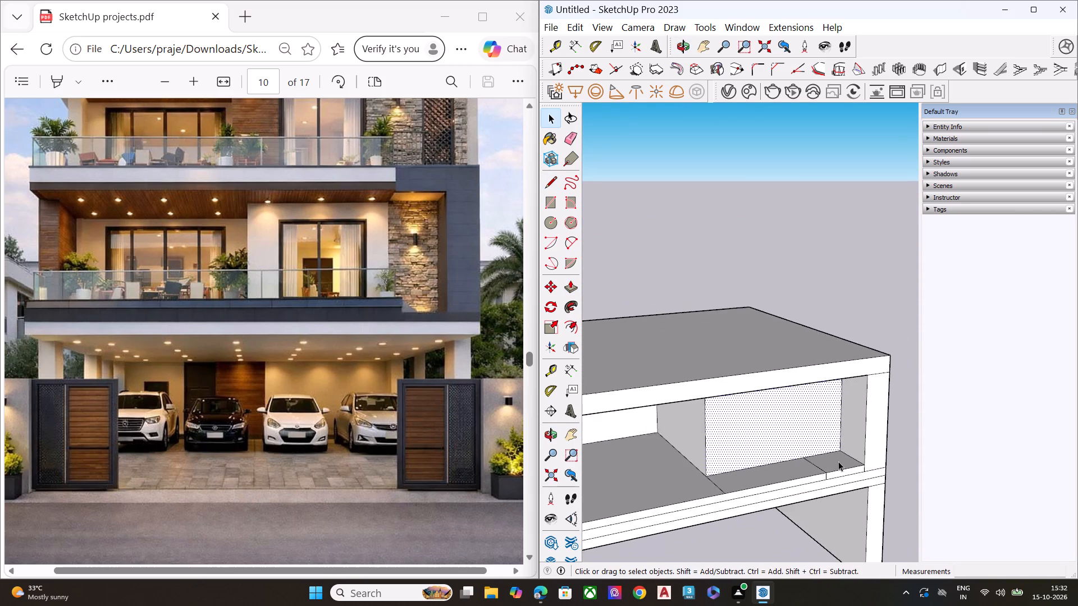
scroll(838, 461, down, 2)
middle_drag(730, 470, 746, 416)
click(656, 421)
key(p)
click(654, 421)
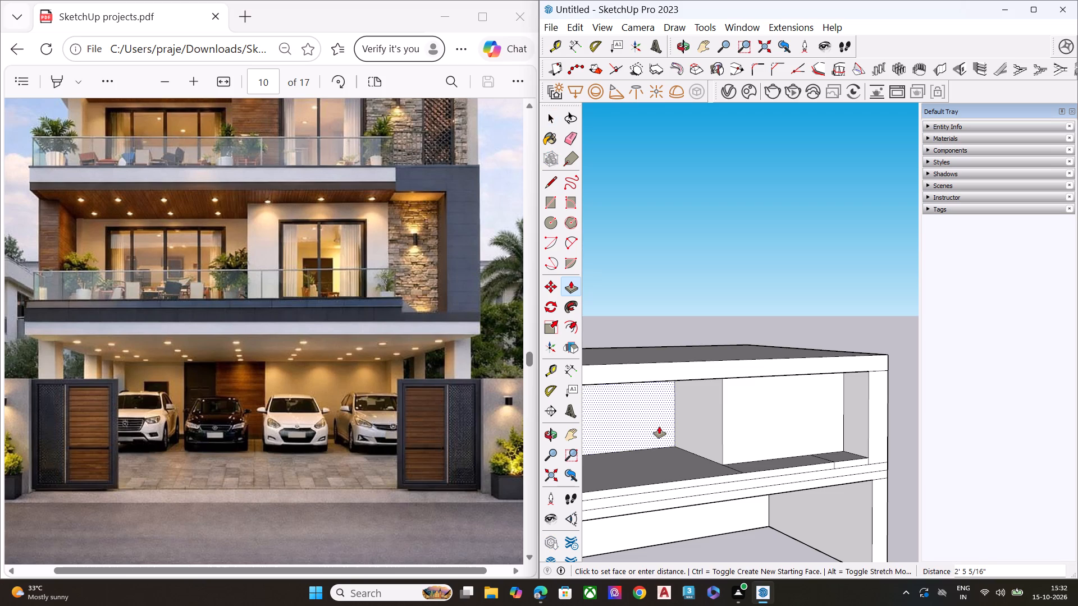
click(659, 426)
key(space)
Examine the floor and front edge strip of the recess at the far end of the second storey.
middle_drag(744, 465, 611, 492)
scroll(835, 467, up, 2)
scroll(839, 466, down, 1)
scroll(839, 466, up, 2)
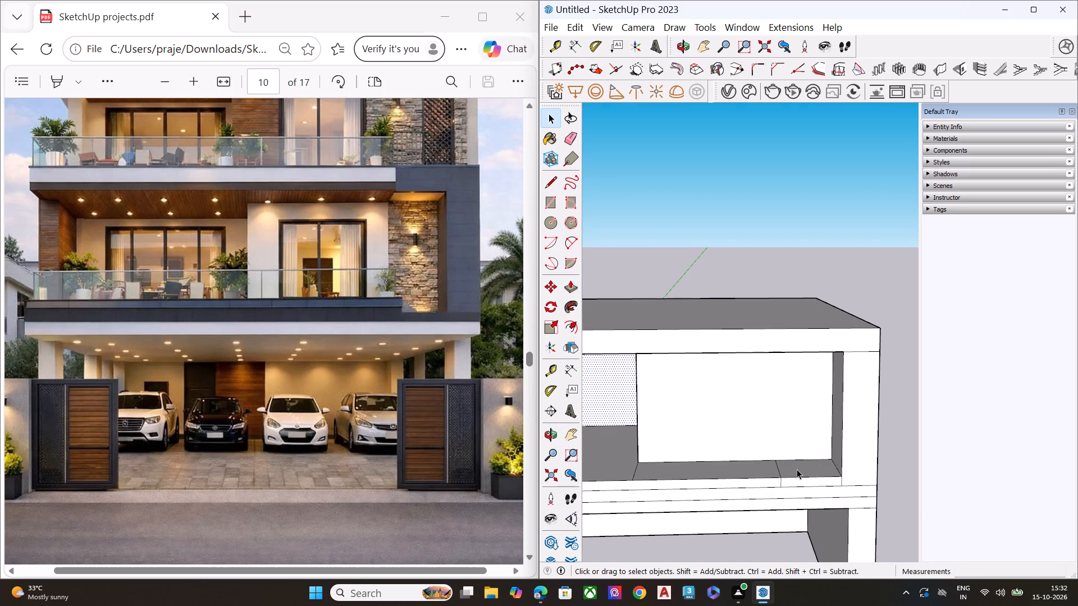
scroll(797, 469, up, 1)
middle_drag(797, 469, 760, 513)
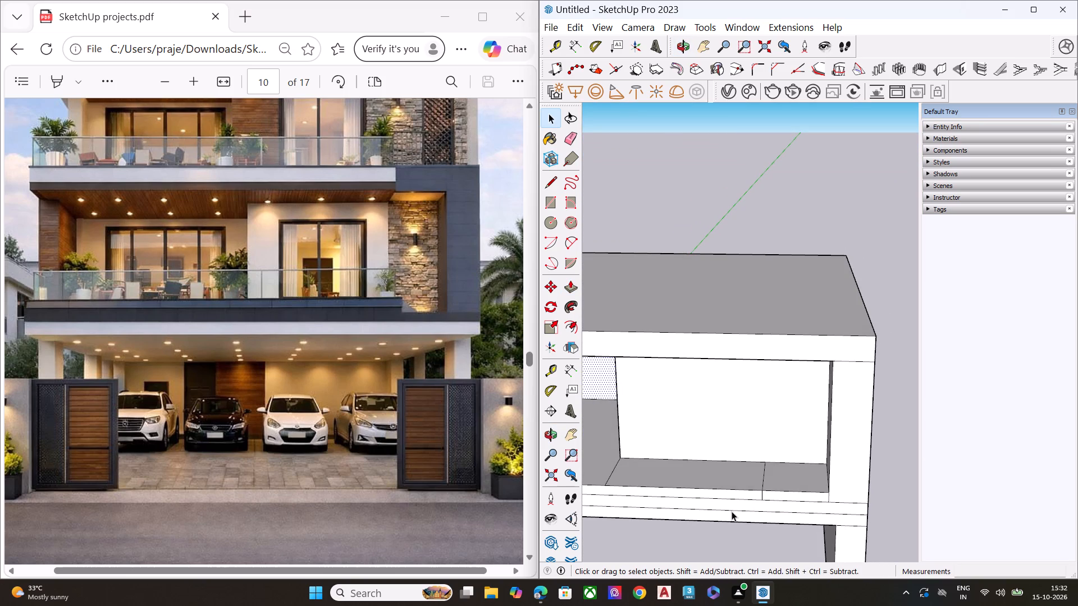
middle_drag(710, 504, 738, 448)
scroll(736, 460, up, 2)
click(731, 471)
middle_drag(733, 475, 725, 511)
key(space)
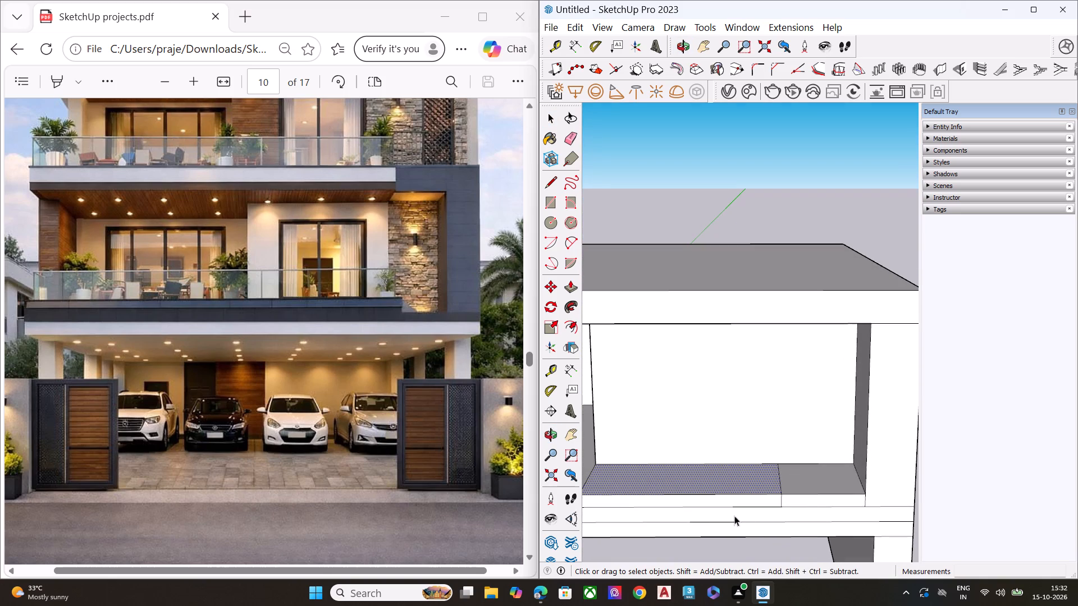
scroll(792, 533, up, 3)
middle_drag(788, 532, 787, 486)
scroll(801, 486, down, 2)
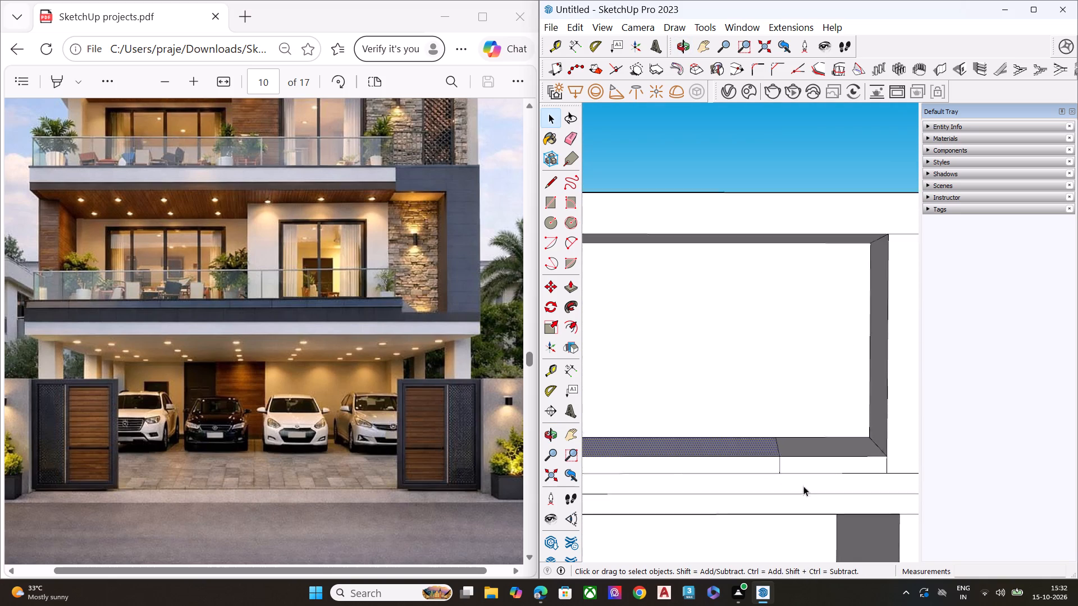
scroll(803, 486, down, 5)
scroll(751, 494, up, 1)
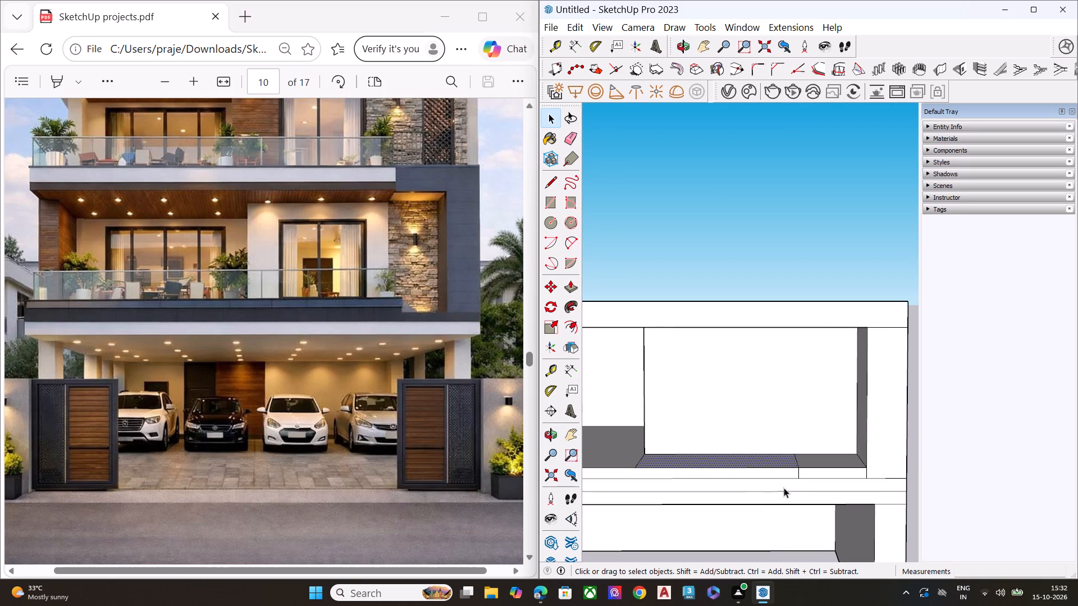
key(l)
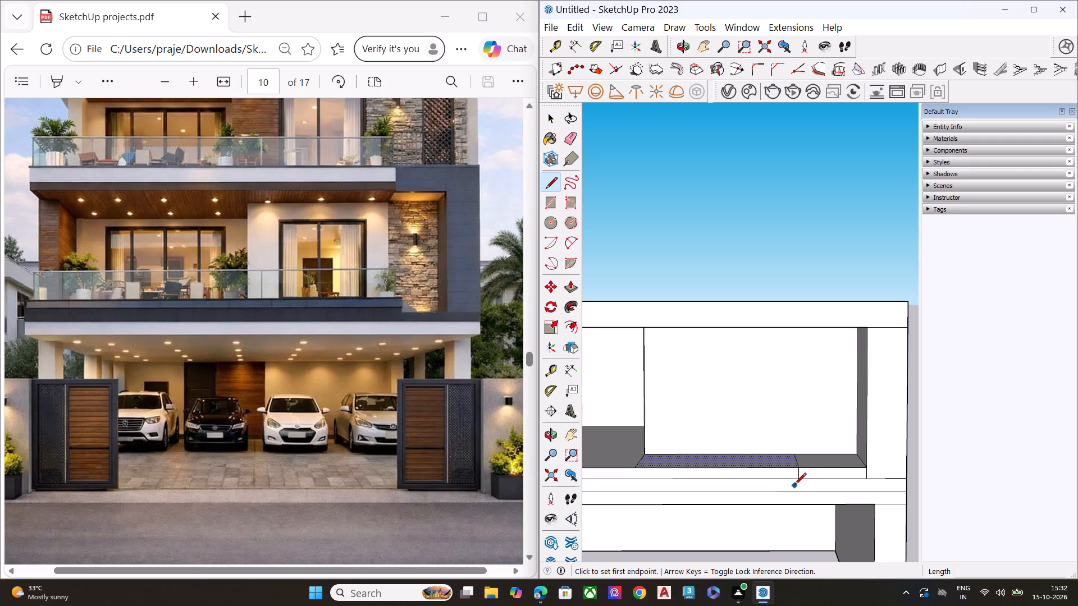
key(space)
click(814, 473)
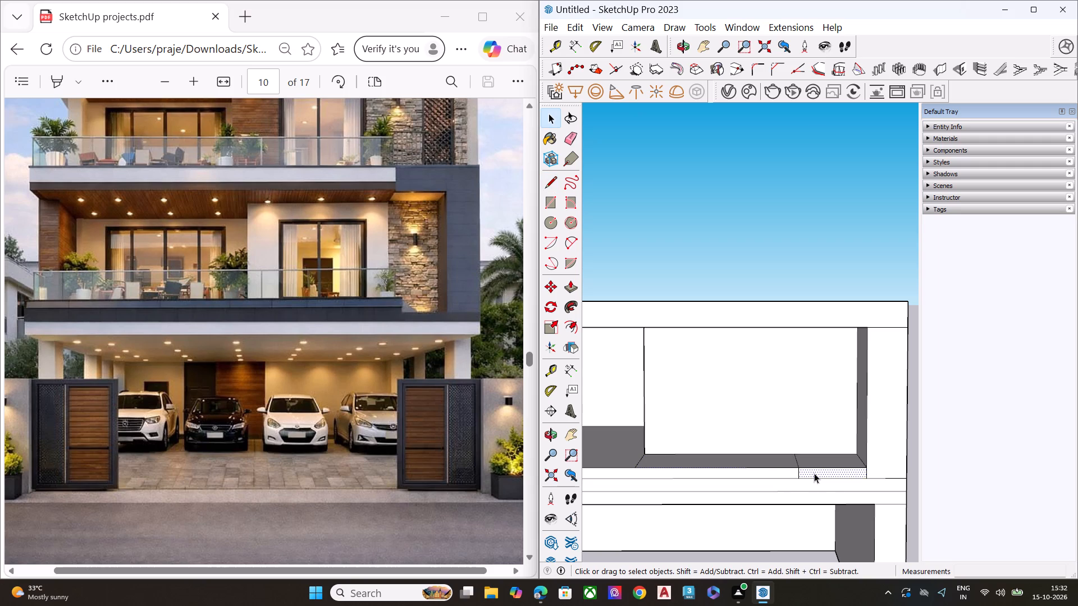
scroll(835, 469, down, 1)
scroll(839, 469, up, 1)
scroll(865, 467, down, 5)
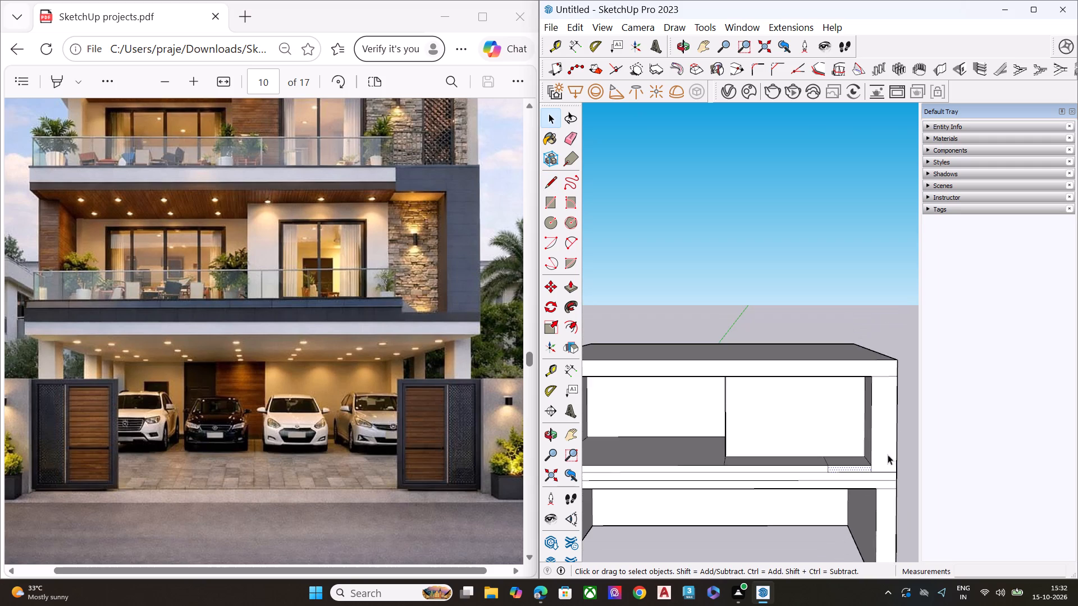
scroll(861, 461, down, 4)
key(space)
Draw a horizontal line about 3' 6" long from the balcony opening's lower corner to the outer edge of the adjacent second-storey column.
middle_drag(737, 520, 708, 485)
scroll(708, 485, up, 6)
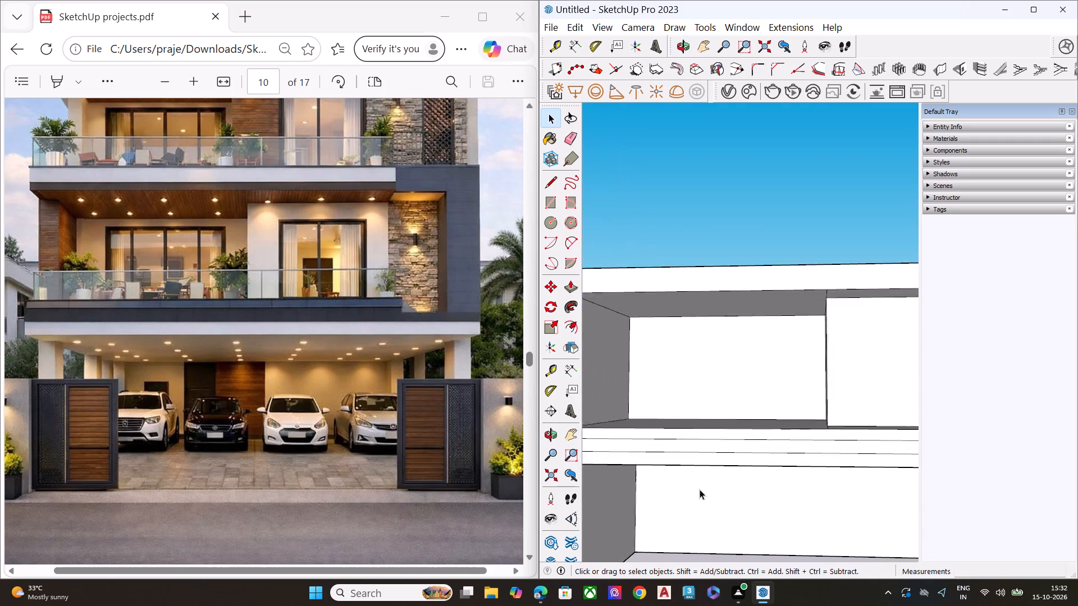
scroll(700, 489, up, 1)
scroll(733, 486, down, 5)
middle_drag(631, 504, 643, 481)
scroll(642, 457, up, 4)
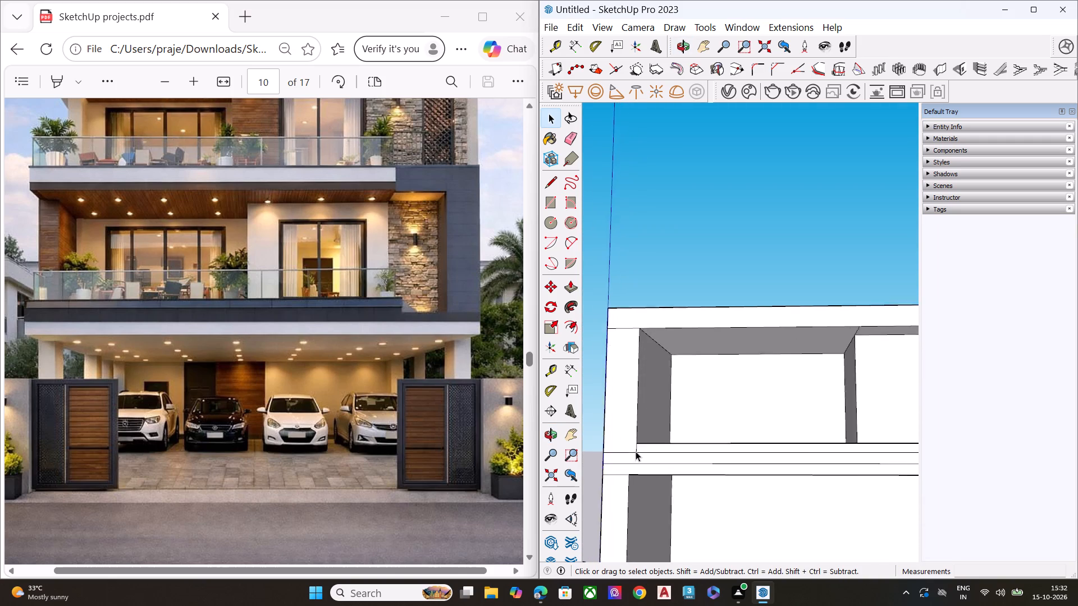
scroll(636, 451, up, 2)
scroll(629, 456, down, 1)
scroll(629, 456, up, 2)
scroll(620, 462, down, 3)
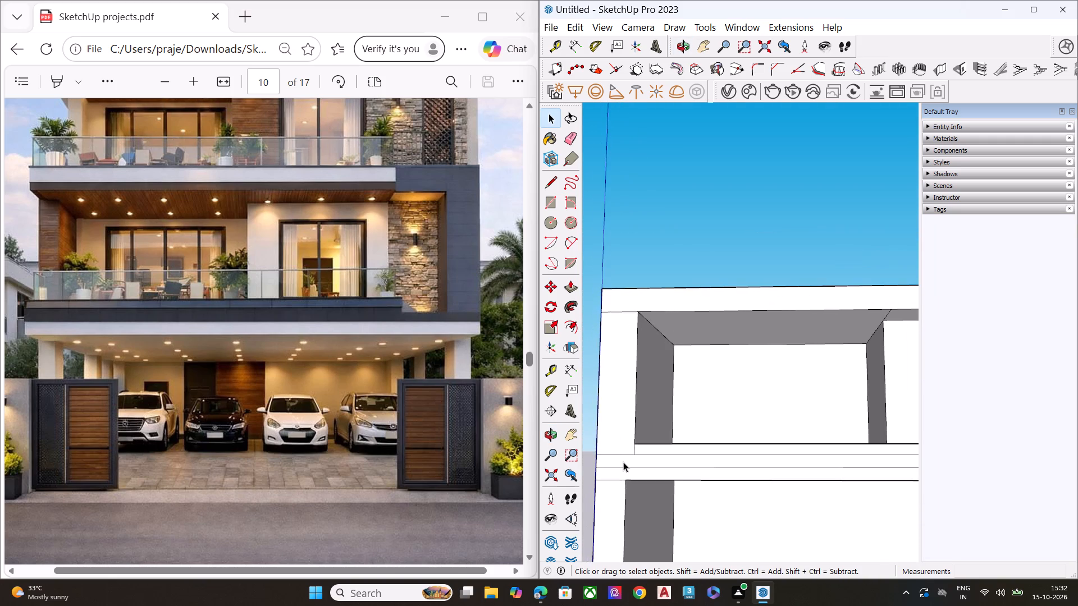
middle_drag(629, 453, 652, 517)
key(l)
middle_drag(645, 488, 645, 488)
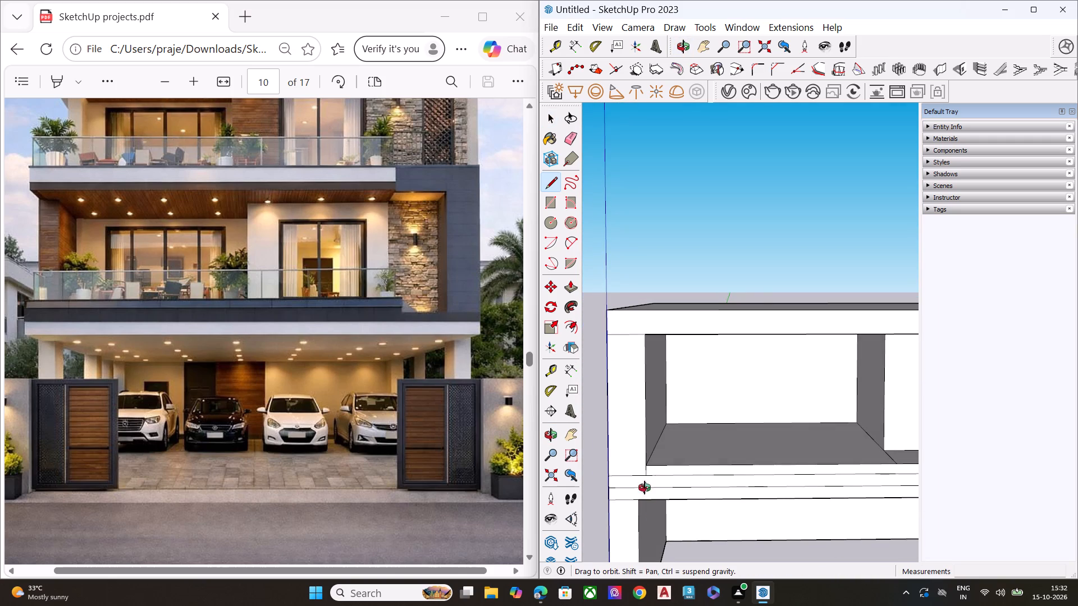
middle_drag(645, 488, 652, 452)
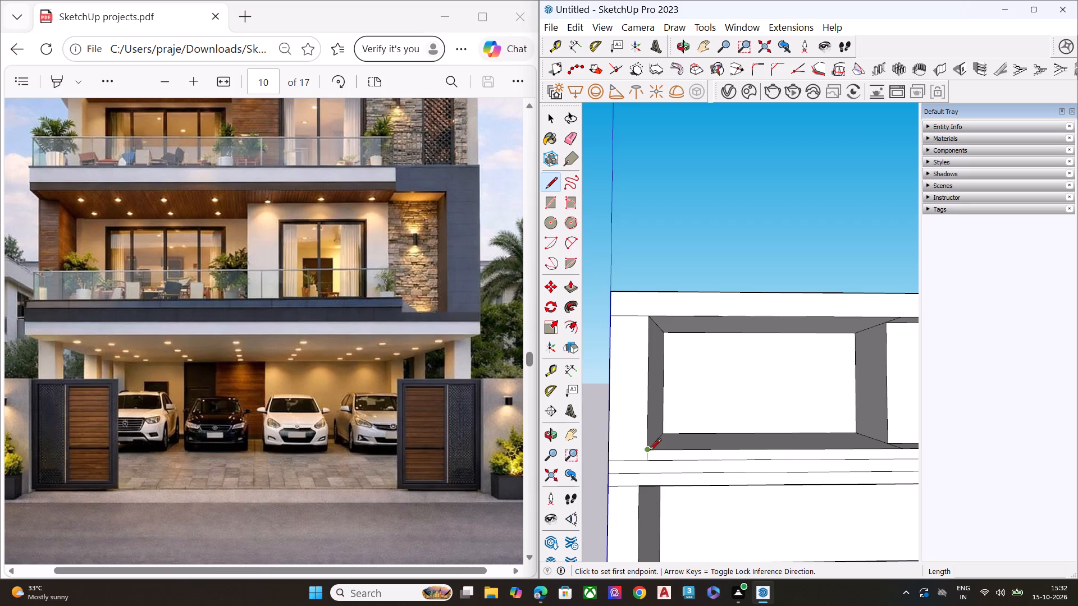
click(648, 451)
click(611, 452)
key(space)
Push the second-storey column face above the new line inward about 5' 9", flush with the recessed panel beside the balcony.
scroll(595, 463, down, 4)
middle_drag(787, 493, 671, 514)
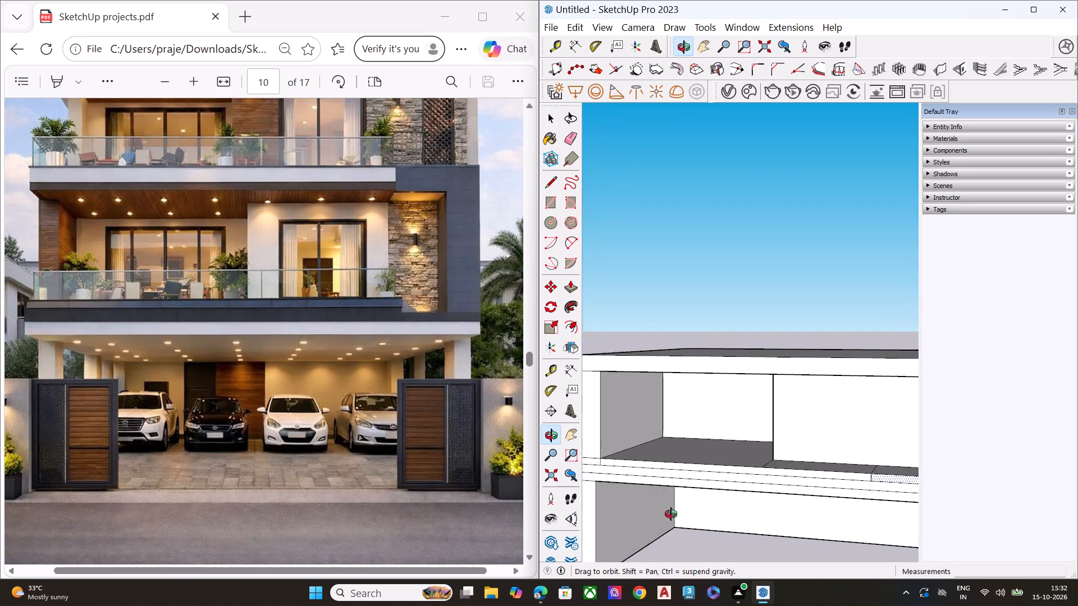
middle_drag(671, 514, 556, 527)
scroll(805, 480, down, 3)
scroll(599, 439, up, 4)
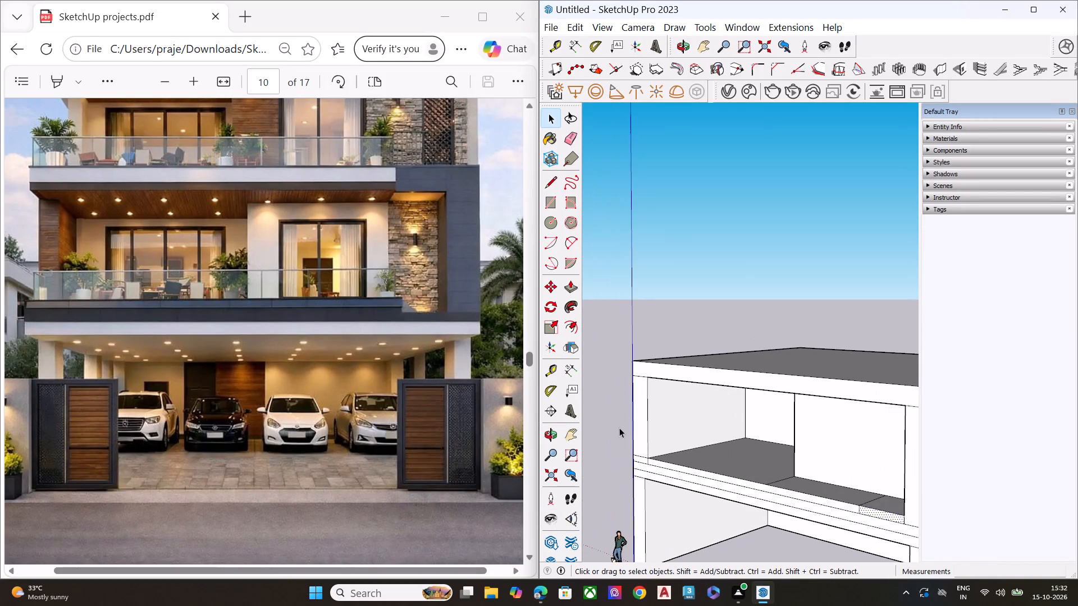
click(642, 416)
key(p)
click(642, 416)
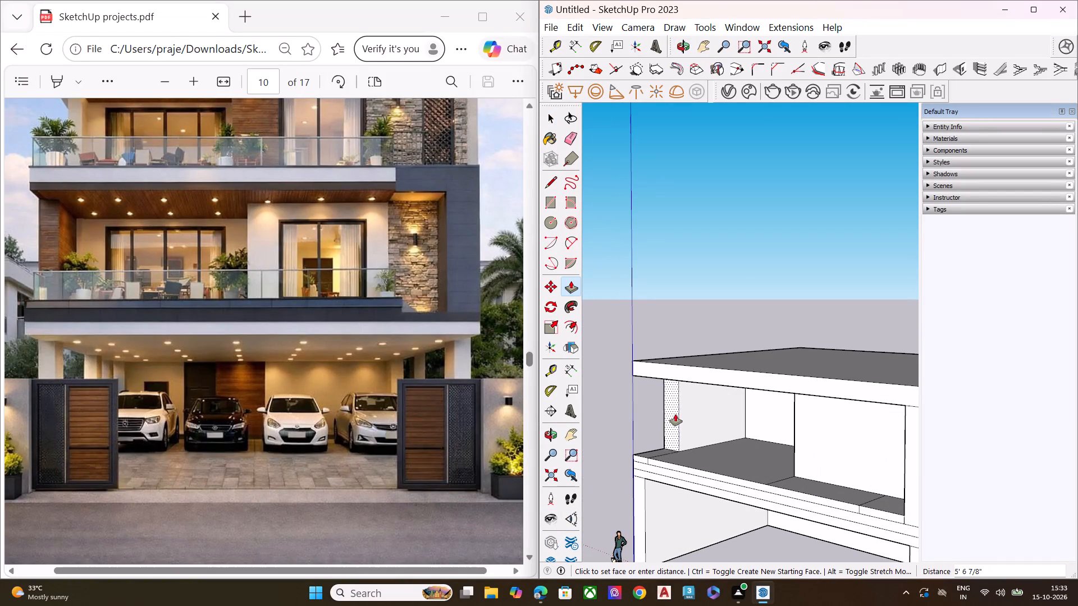
click(794, 447)
Inspect the recessed end column and the second-storey balcony front from several angles.
scroll(635, 434, down, 3)
middle_drag(740, 466, 892, 447)
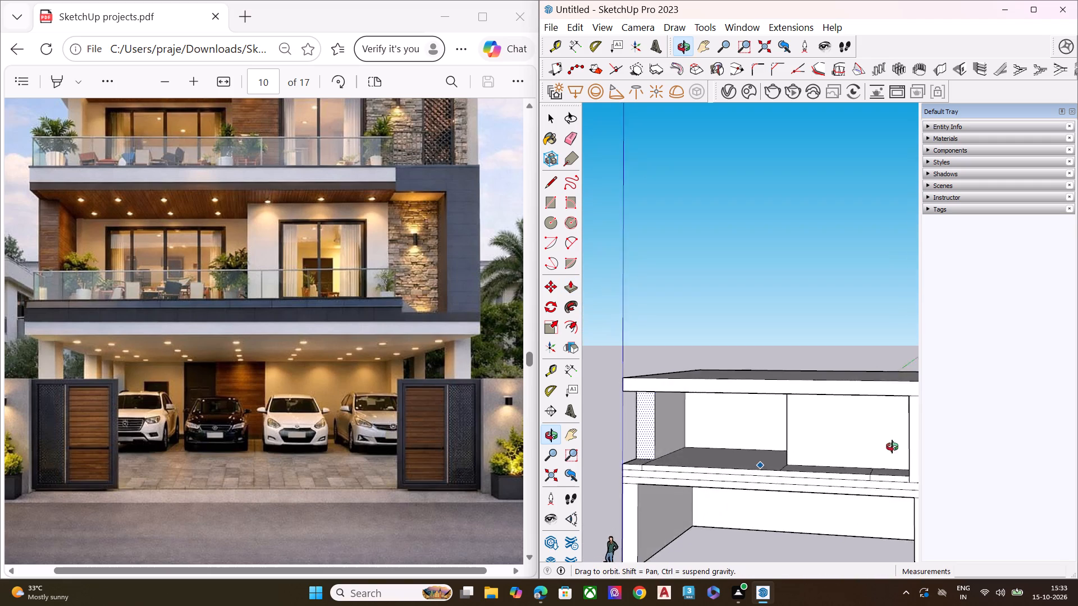
middle_drag(892, 447, 951, 442)
scroll(695, 452, down, 4)
middle_drag(757, 465, 796, 421)
scroll(771, 463, up, 7)
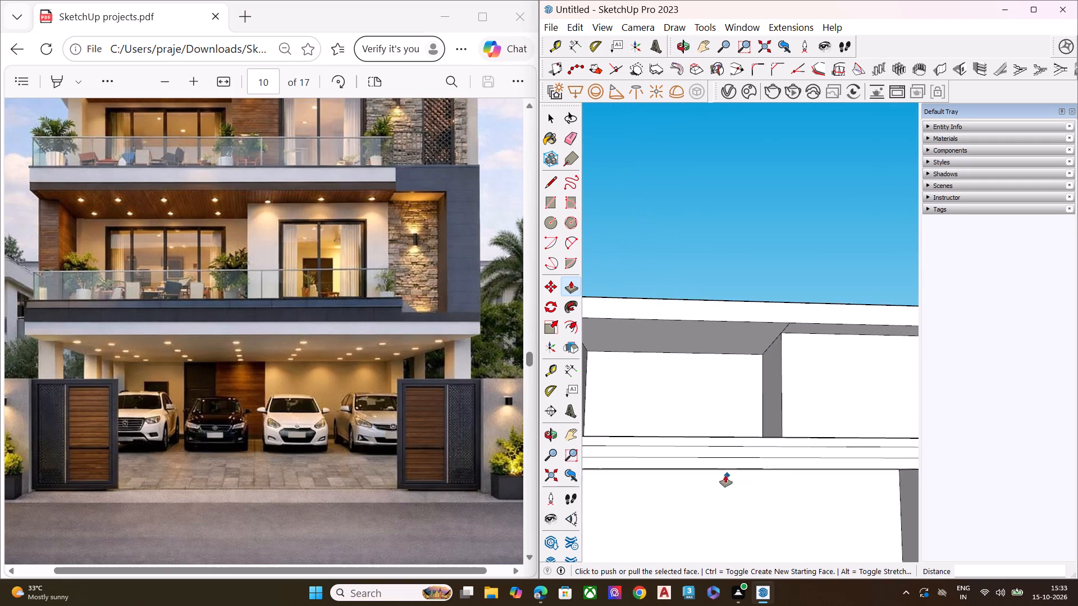
scroll(696, 465, down, 5)
middle_drag(640, 469, 664, 515)
scroll(647, 490, up, 2)
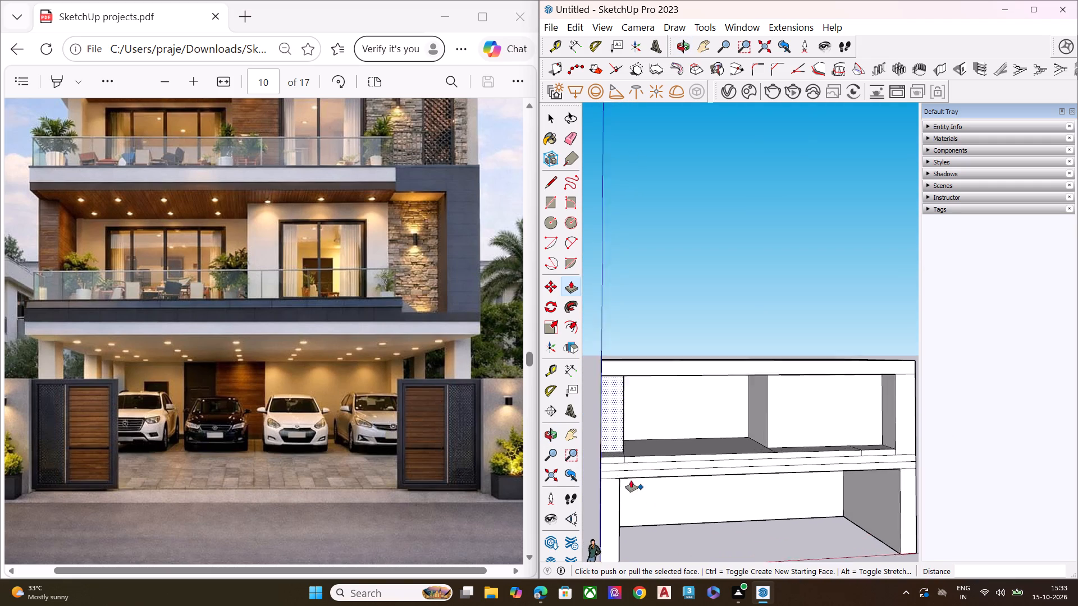
Draw a short vertical line on the side face, from the recessed end column's outer bottom corner down to the first slab band line.
scroll(631, 480, up, 5)
scroll(637, 479, down, 4)
scroll(637, 443, up, 3)
scroll(635, 443, down, 1)
scroll(632, 444, up, 6)
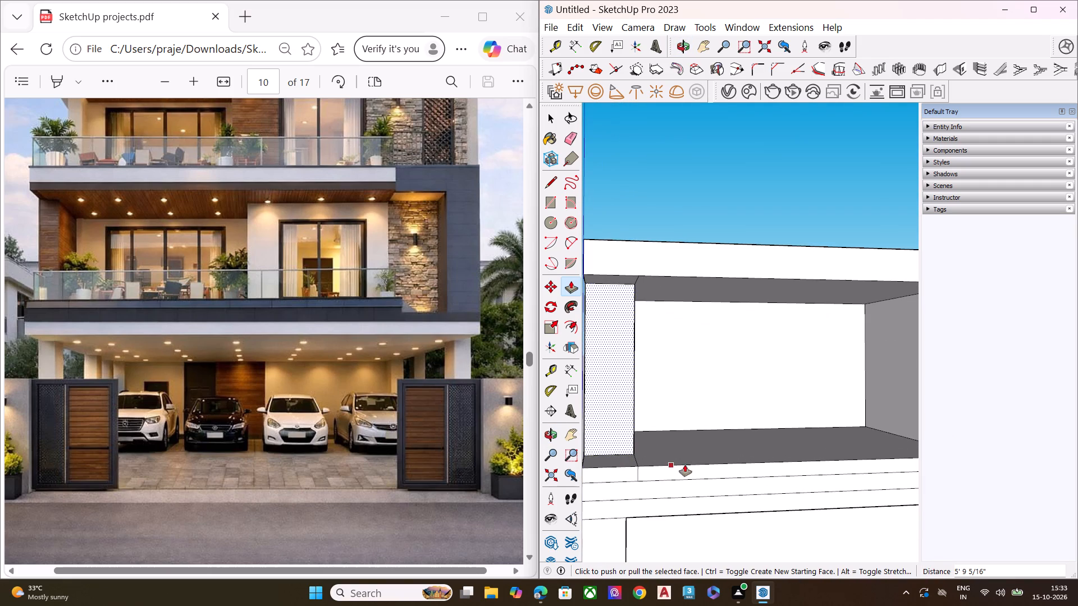
scroll(709, 470, down, 5)
middle_drag(645, 475, 689, 532)
scroll(684, 523, up, 6)
key(space)
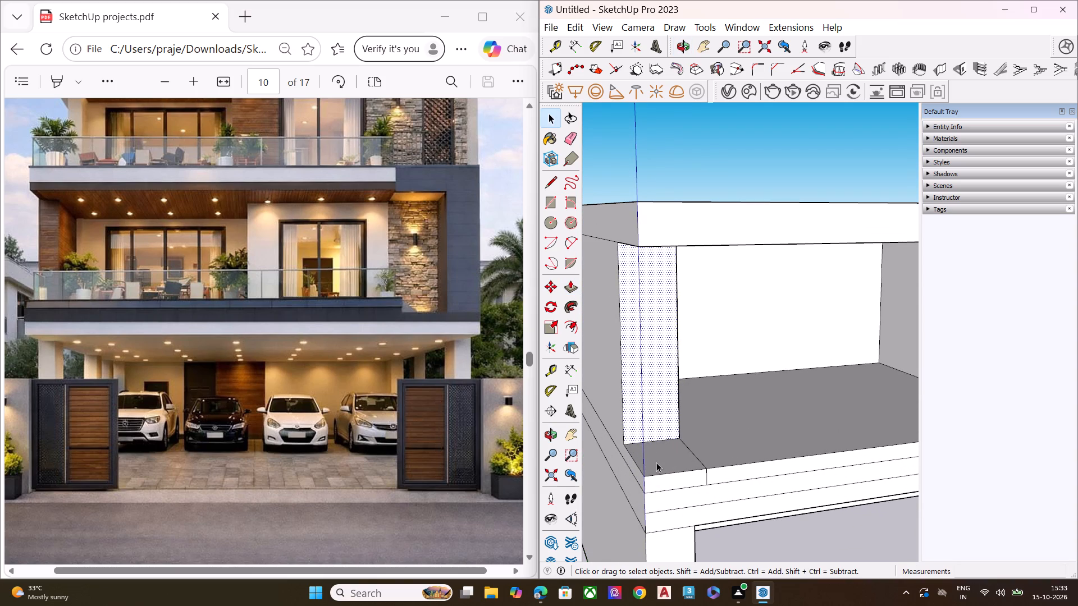
click(656, 462)
middle_drag(647, 472, 792, 442)
key(l)
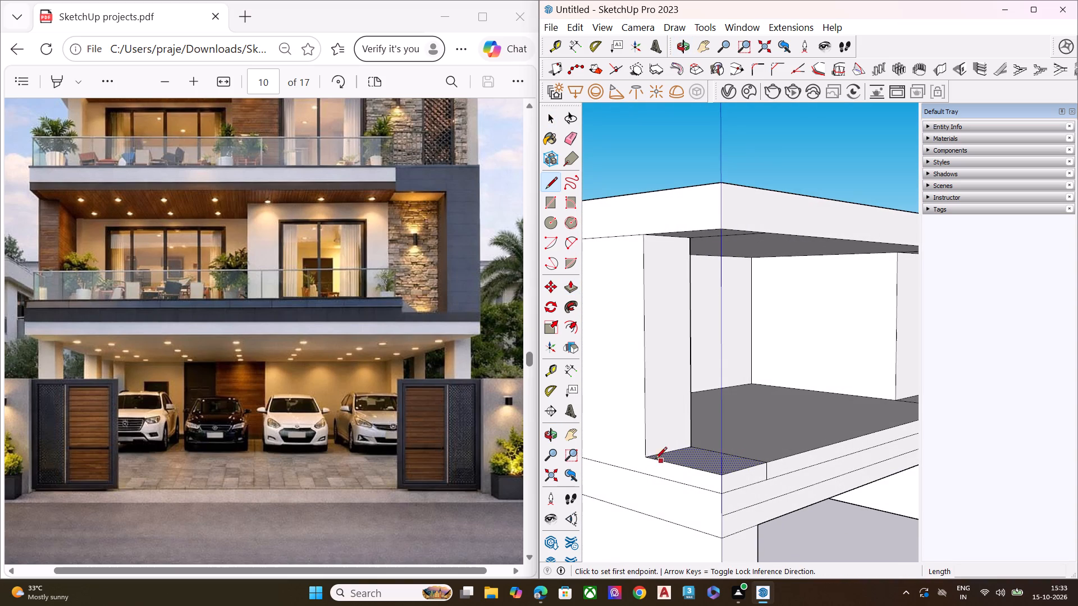
click(646, 457)
click(646, 472)
key(space)
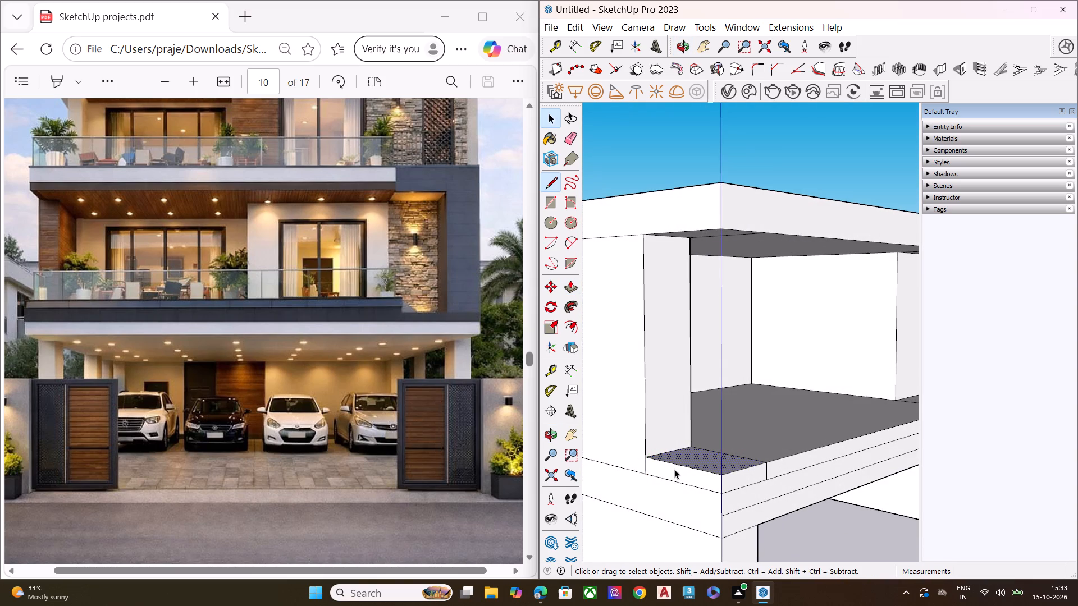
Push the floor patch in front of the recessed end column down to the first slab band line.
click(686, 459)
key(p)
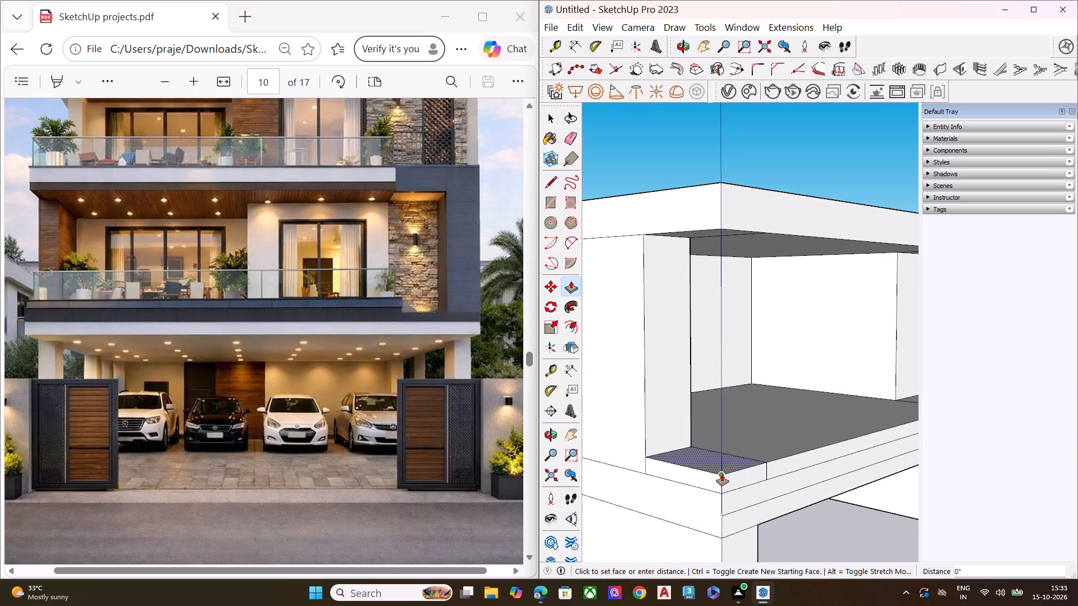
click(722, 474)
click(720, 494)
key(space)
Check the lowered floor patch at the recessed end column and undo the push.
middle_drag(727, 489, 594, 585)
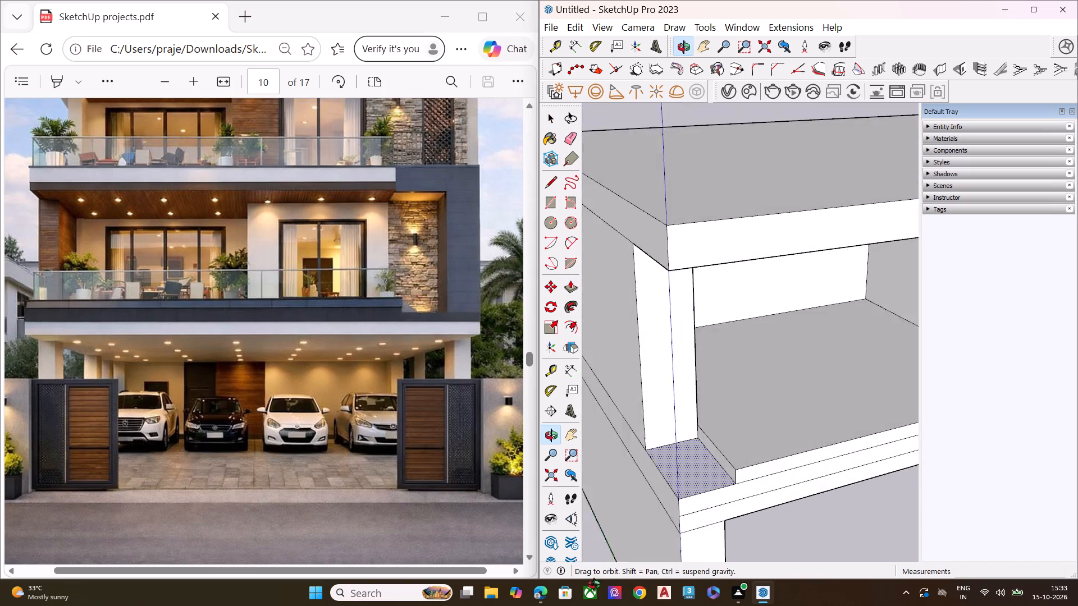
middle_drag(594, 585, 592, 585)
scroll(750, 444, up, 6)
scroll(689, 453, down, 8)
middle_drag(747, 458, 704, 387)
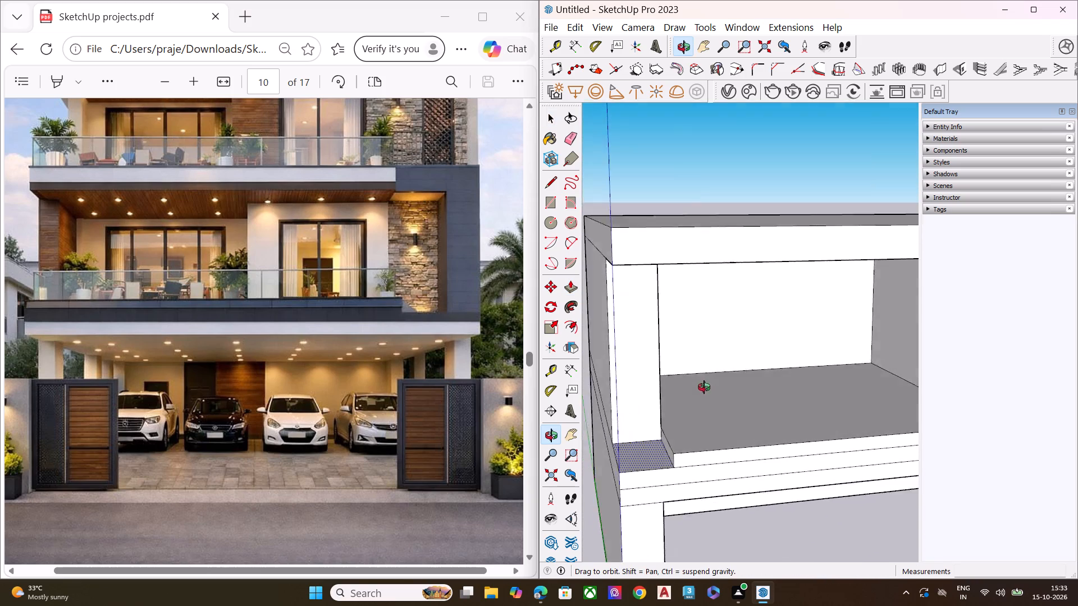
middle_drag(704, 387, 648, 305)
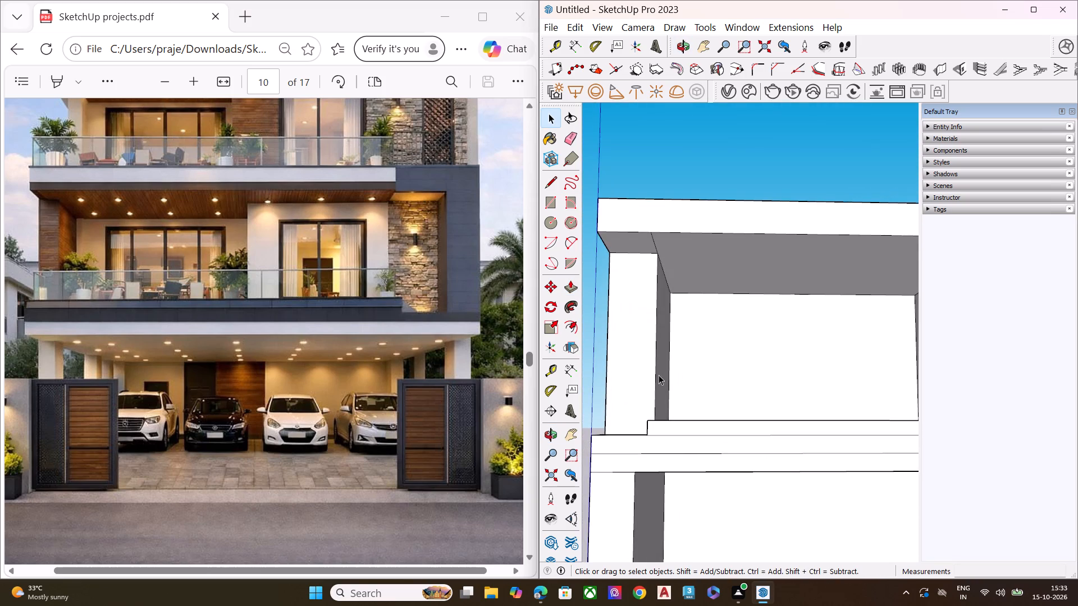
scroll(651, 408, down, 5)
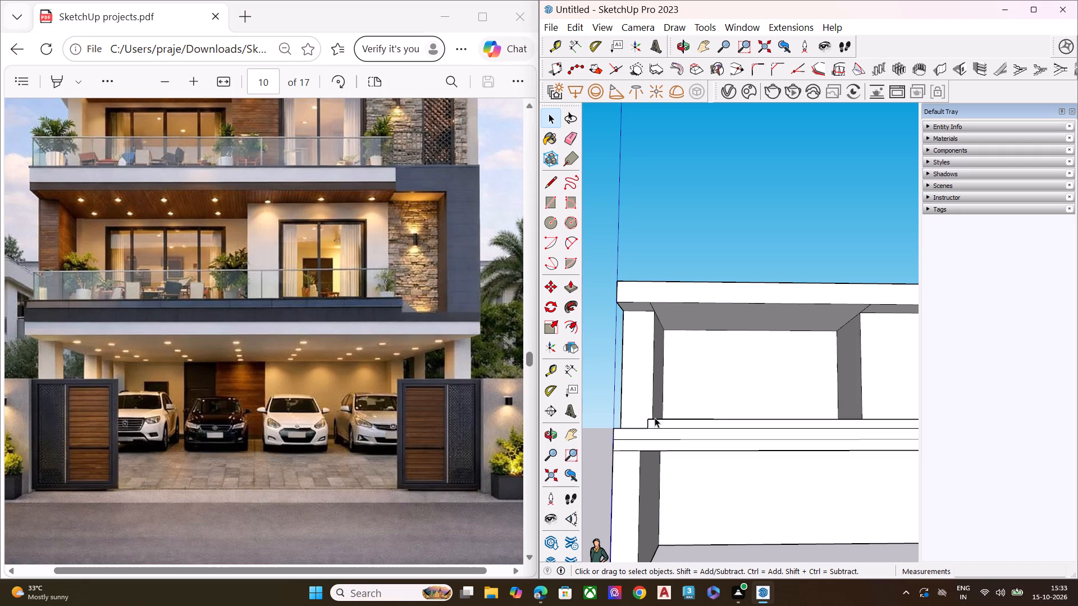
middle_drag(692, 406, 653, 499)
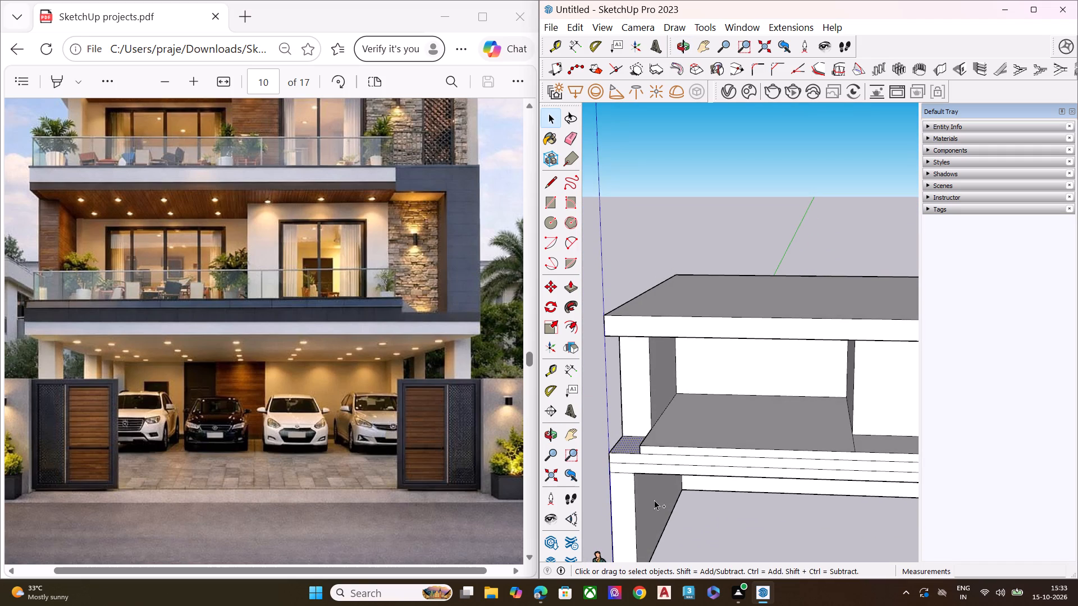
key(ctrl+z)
Inspect the two-storey block from the front, the roof corner, the side wall and the recessed second-storey end.
middle_drag(652, 487, 671, 443)
scroll(695, 408, down, 4)
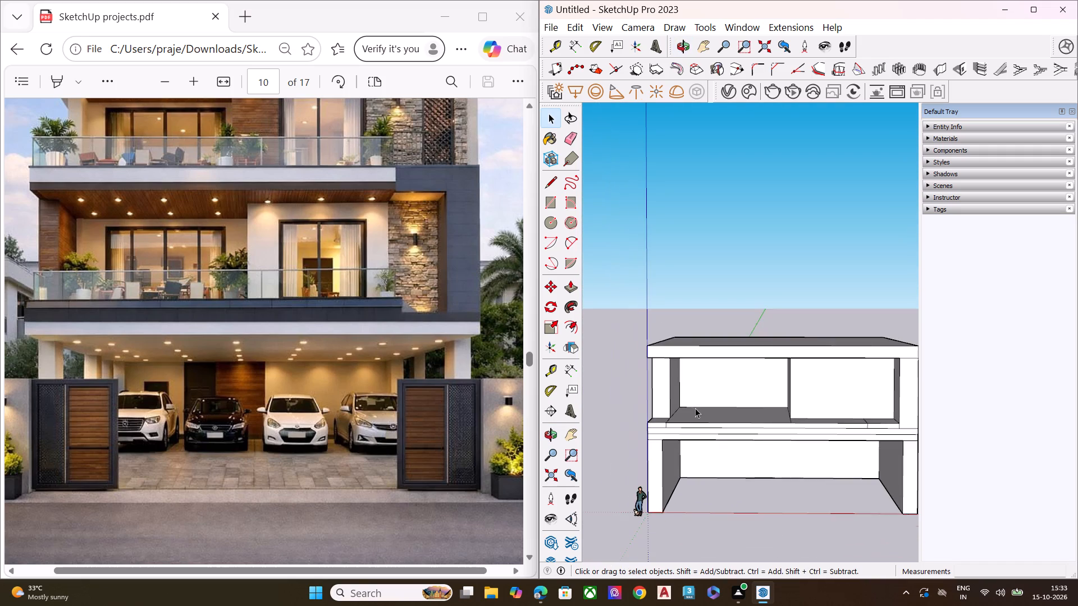
scroll(695, 408, down, 1)
middle_drag(698, 442, 692, 402)
scroll(887, 425, up, 7)
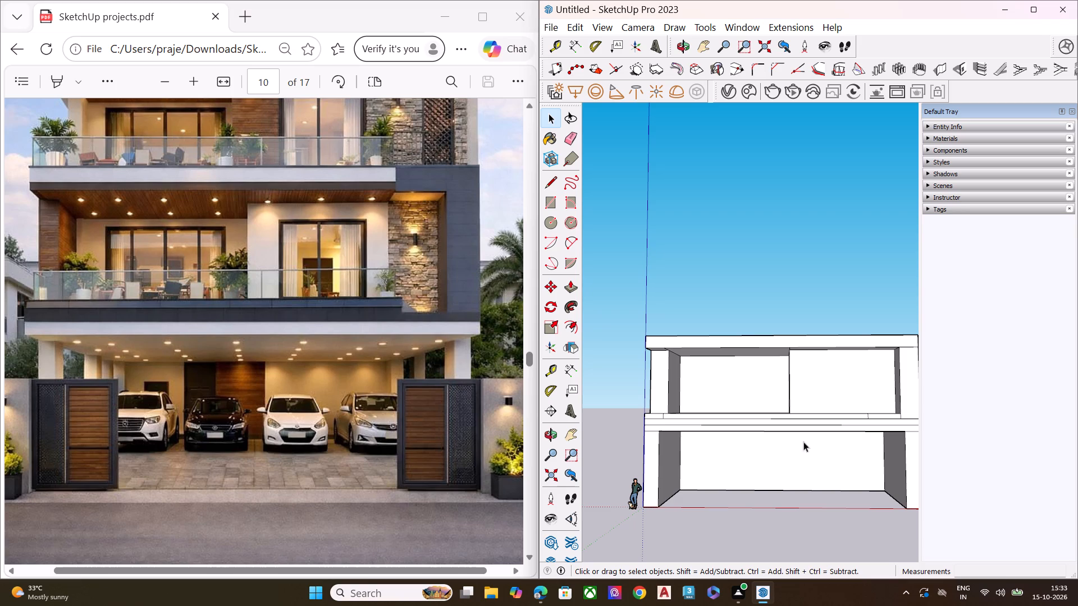
scroll(899, 396, up, 5)
scroll(764, 440, down, 5)
key(space)
scroll(788, 432, down, 7)
scroll(874, 408, up, 3)
scroll(867, 408, down, 1)
scroll(865, 410, up, 4)
middle_drag(852, 410, 754, 467)
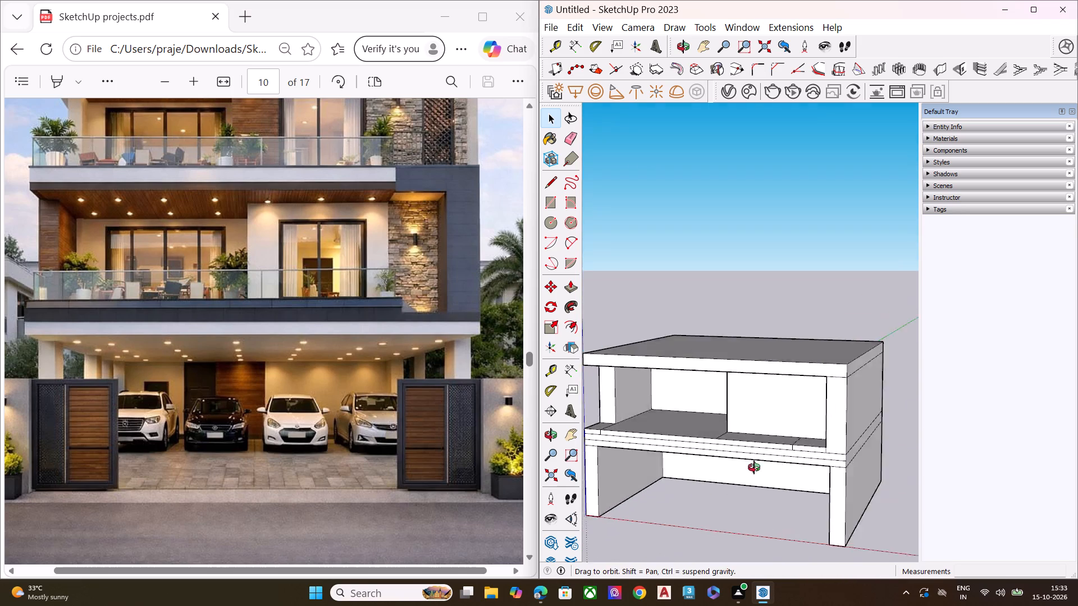
middle_drag(754, 467, 675, 494)
scroll(782, 413, up, 13)
scroll(864, 353, down, 1)
scroll(860, 357, up, 7)
scroll(827, 370, down, 1)
scroll(827, 370, up, 13)
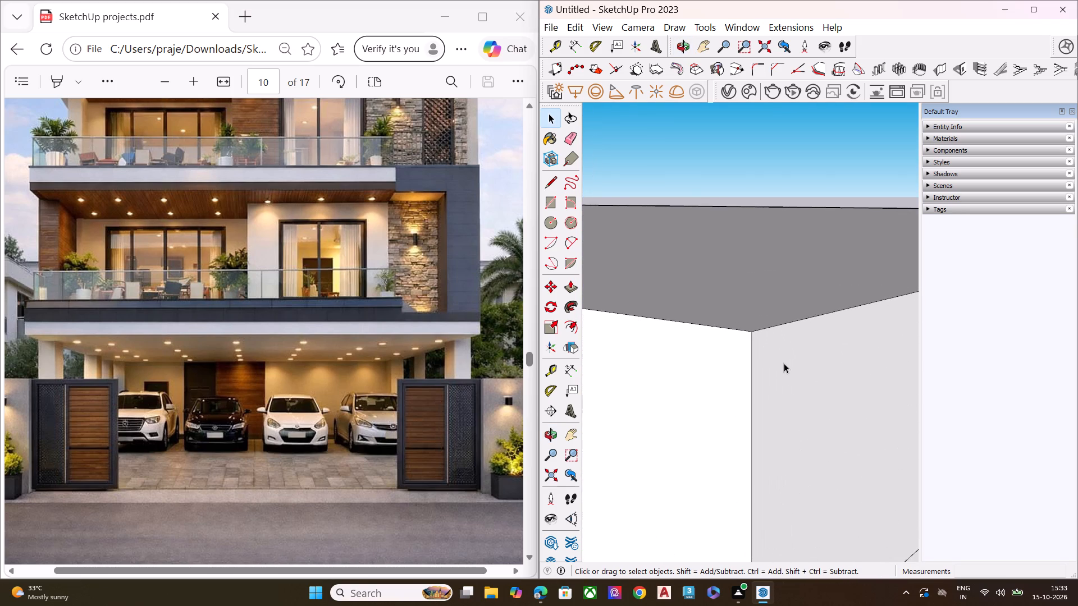
scroll(784, 363, up, 4)
scroll(753, 353, down, 1)
scroll(753, 353, up, 8)
scroll(753, 353, down, 3)
scroll(753, 353, up, 1)
scroll(753, 353, down, 20)
scroll(753, 353, down, 4)
scroll(750, 356, up, 1)
scroll(750, 356, down, 4)
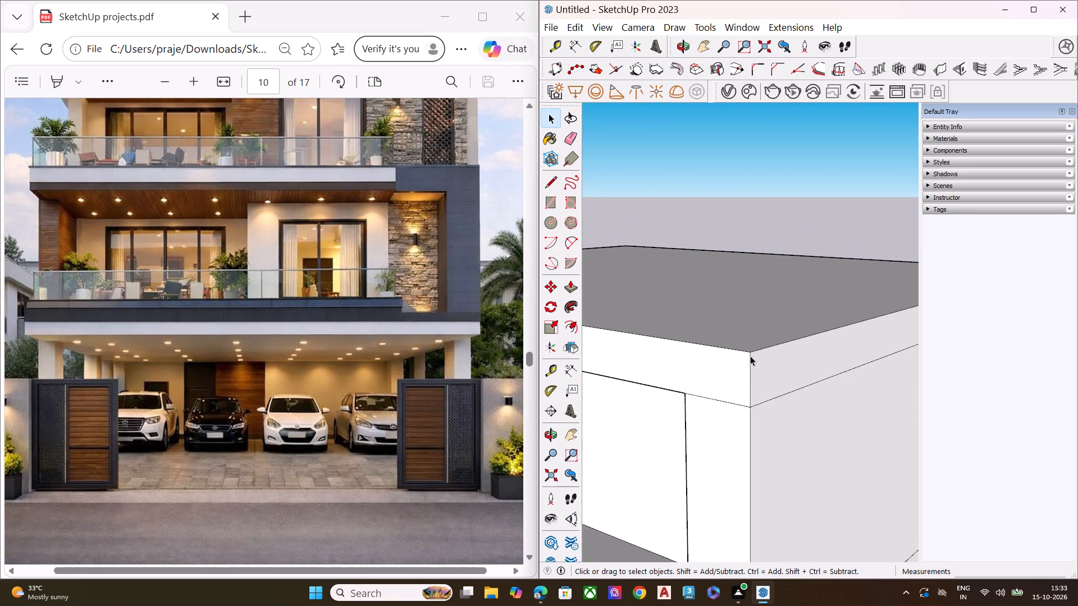
scroll(750, 356, down, 9)
scroll(750, 357, up, 1)
scroll(750, 357, down, 6)
scroll(750, 360, up, 2)
scroll(750, 363, down, 4)
middle_drag(826, 365, 570, 398)
middle_drag(806, 375, 528, 401)
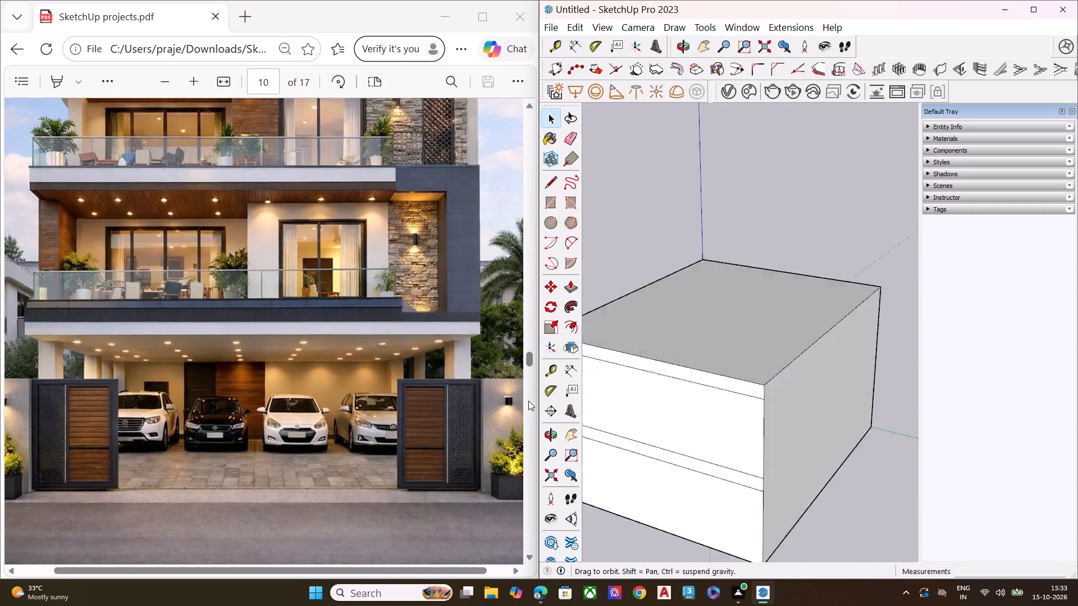
middle_drag(528, 401, 532, 402)
scroll(696, 391, up, 13)
scroll(677, 393, down, 1)
scroll(677, 393, up, 20)
scroll(677, 393, up, 1)
scroll(676, 393, down, 1)
scroll(676, 393, up, 1)
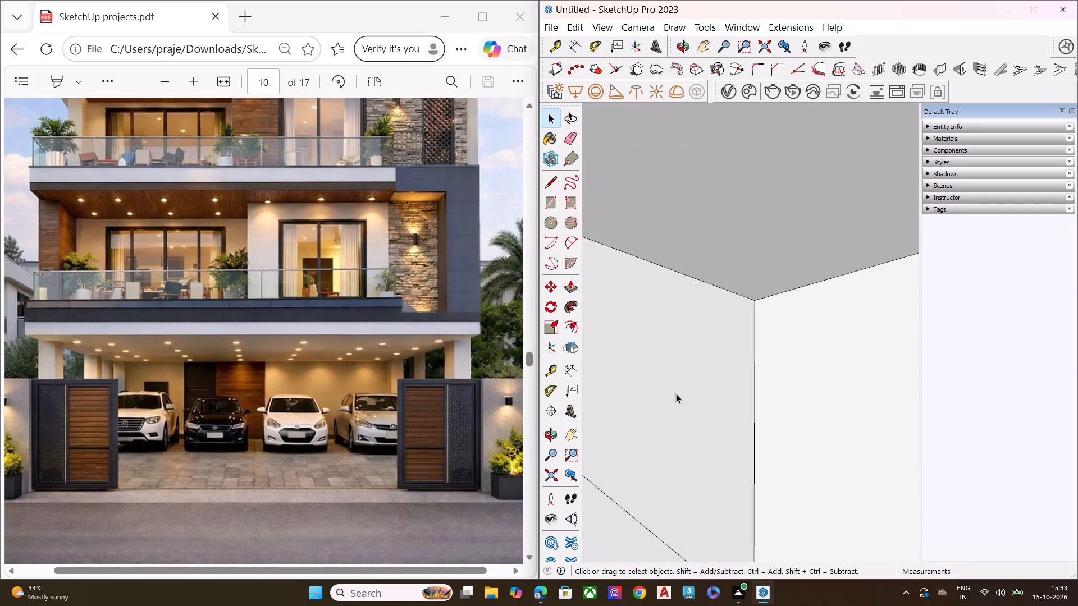
scroll(676, 393, up, 3)
scroll(676, 393, down, 2)
scroll(676, 393, up, 3)
scroll(784, 387, down, 5)
scroll(778, 391, up, 1)
scroll(778, 391, down, 7)
scroll(779, 384, up, 1)
scroll(779, 384, down, 3)
scroll(779, 384, up, 1)
scroll(779, 384, down, 1)
scroll(779, 384, up, 2)
scroll(779, 384, down, 6)
scroll(778, 387, up, 2)
scroll(778, 387, down, 12)
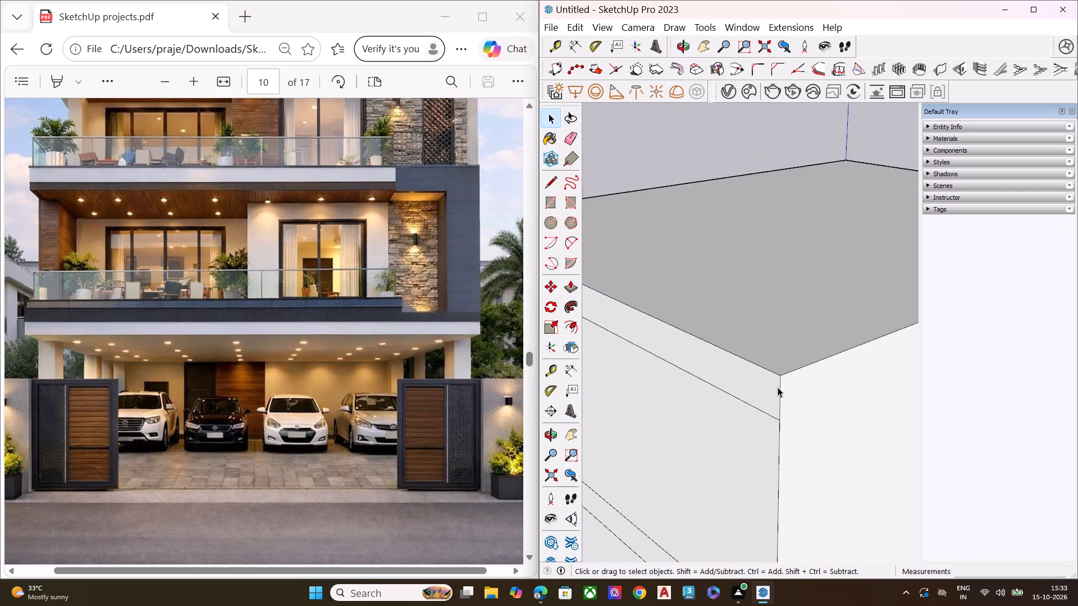
scroll(778, 387, down, 11)
middle_drag(729, 402, 1001, 407)
middle_drag(759, 416, 994, 397)
scroll(607, 315, up, 6)
middle_drag(675, 347, 685, 368)
middle_click(686, 368)
scroll(686, 368, up, 5)
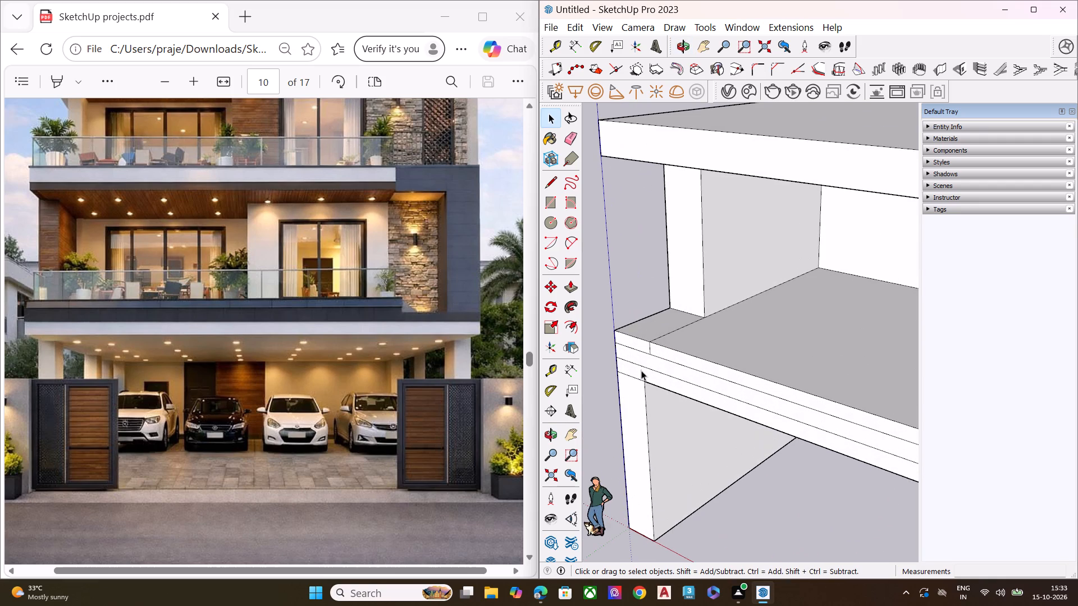
scroll(587, 369, down, 8)
scroll(669, 367, down, 6)
middle_drag(753, 419, 871, 383)
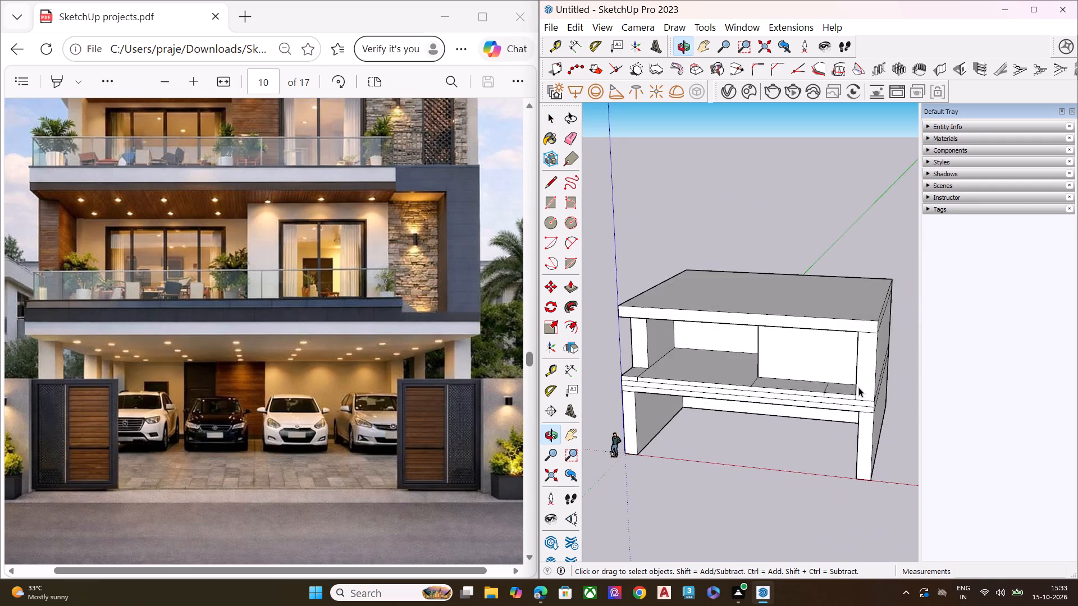
Draw a vertical line up the second-storey recessed panel, from the floor line's inner endpoint to the ceiling.
scroll(851, 389, up, 2)
scroll(843, 392, down, 1)
scroll(843, 392, up, 5)
key(l)
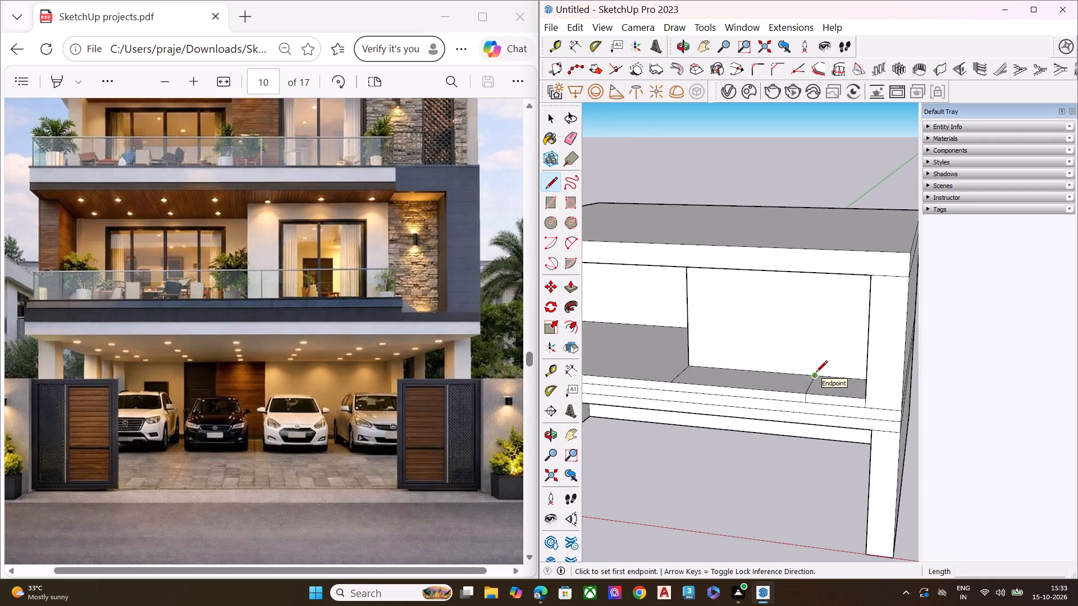
click(814, 378)
middle_drag(816, 330, 833, 249)
scroll(834, 248, up, 1)
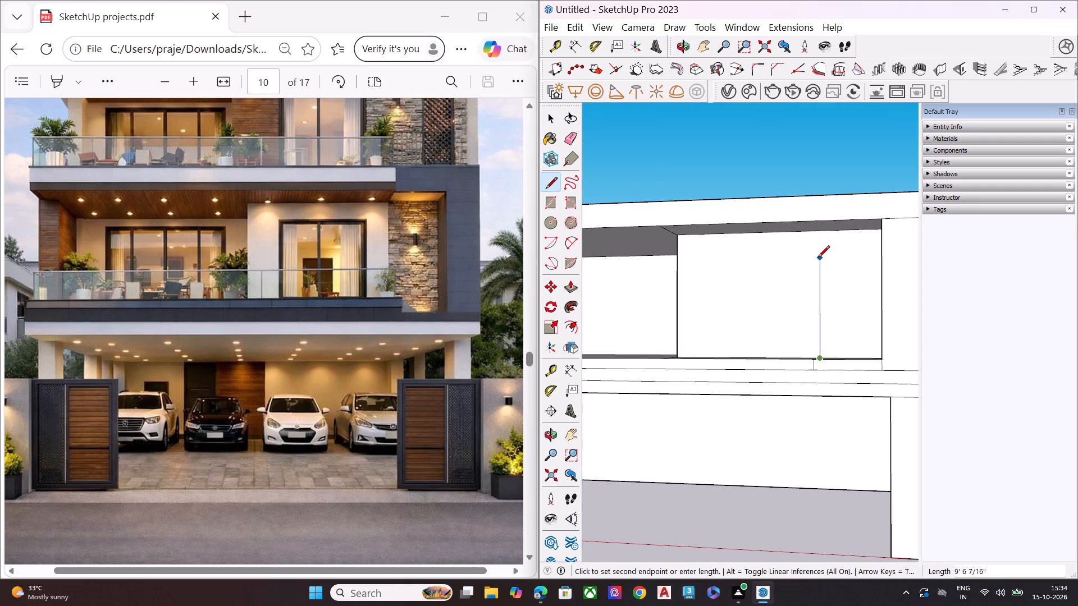
click(819, 232)
key(space)
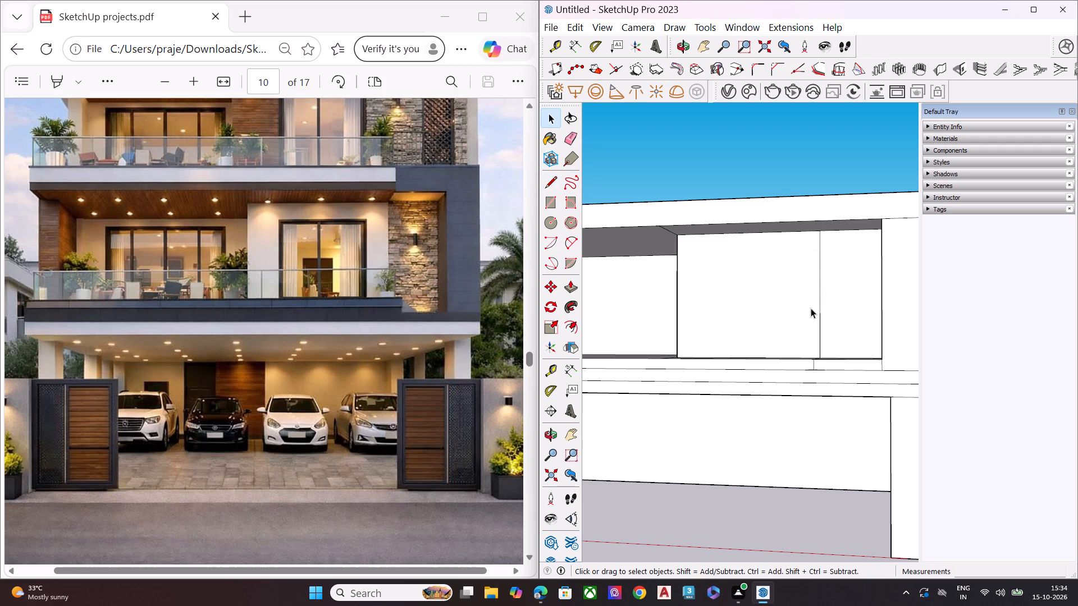
Erase the floor line and the short front-edge line running outward from the recessed end column's inner corner.
scroll(811, 308, down, 4)
middle_drag(744, 318, 752, 411)
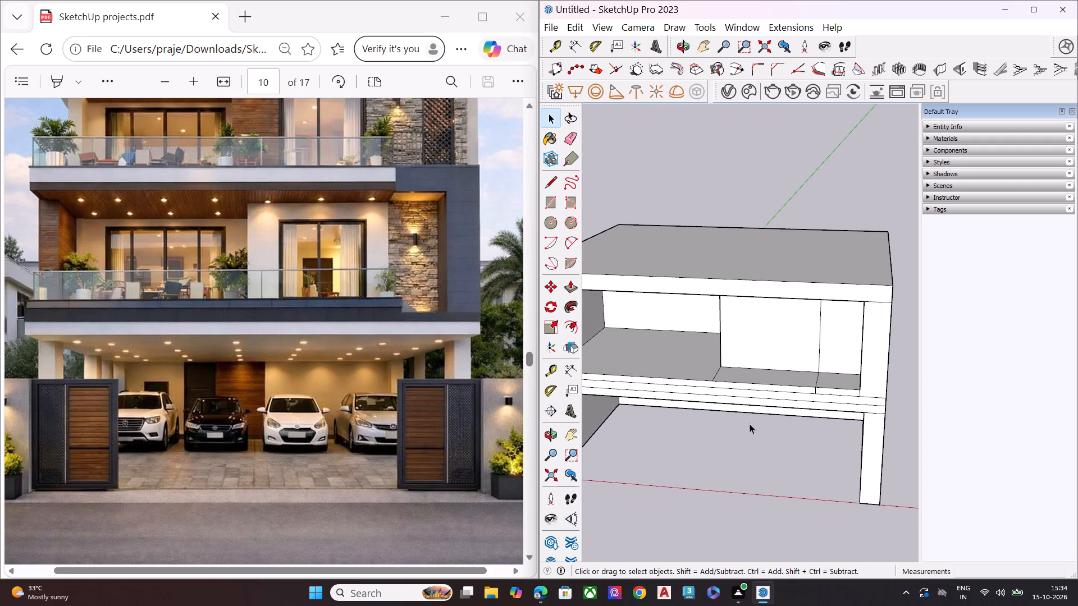
middle_drag(748, 449, 748, 460)
middle_drag(749, 467, 935, 485)
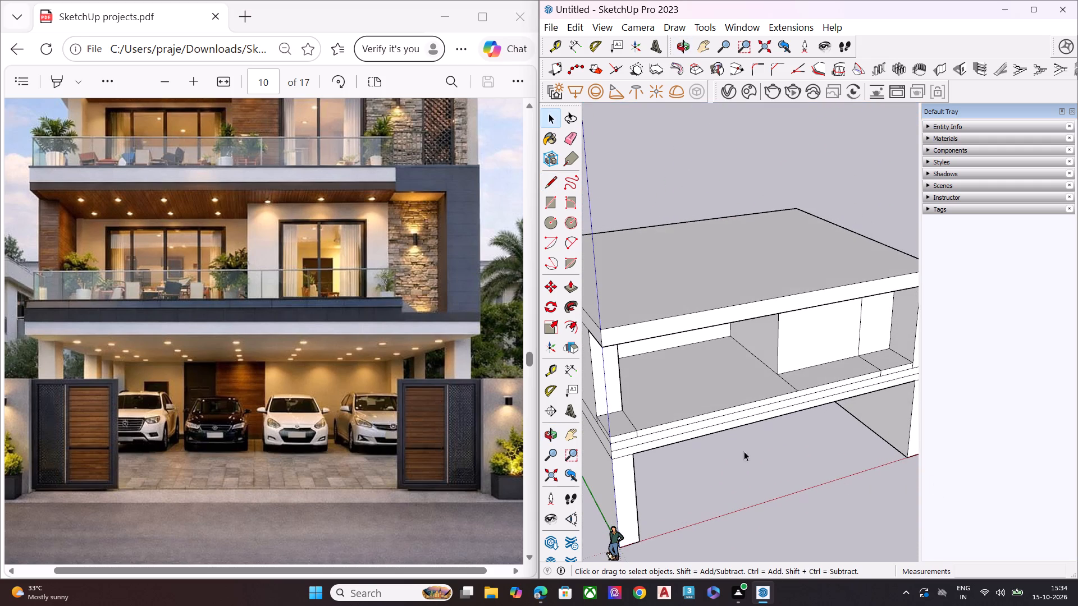
scroll(709, 439, up, 1)
key(e)
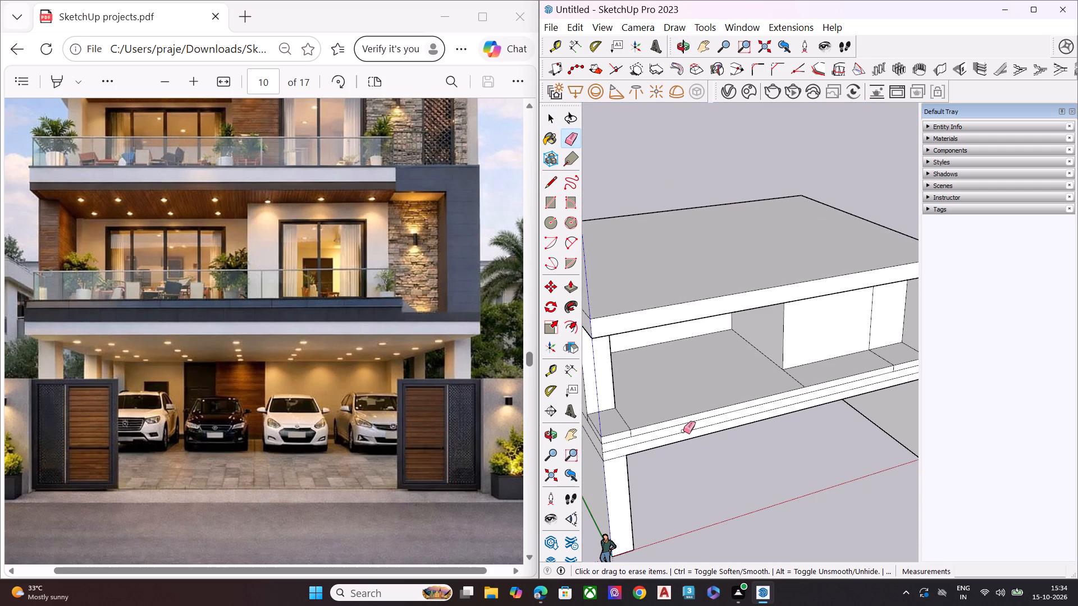
middle_drag(680, 430, 660, 393)
middle_drag(694, 338, 704, 287)
key(space)
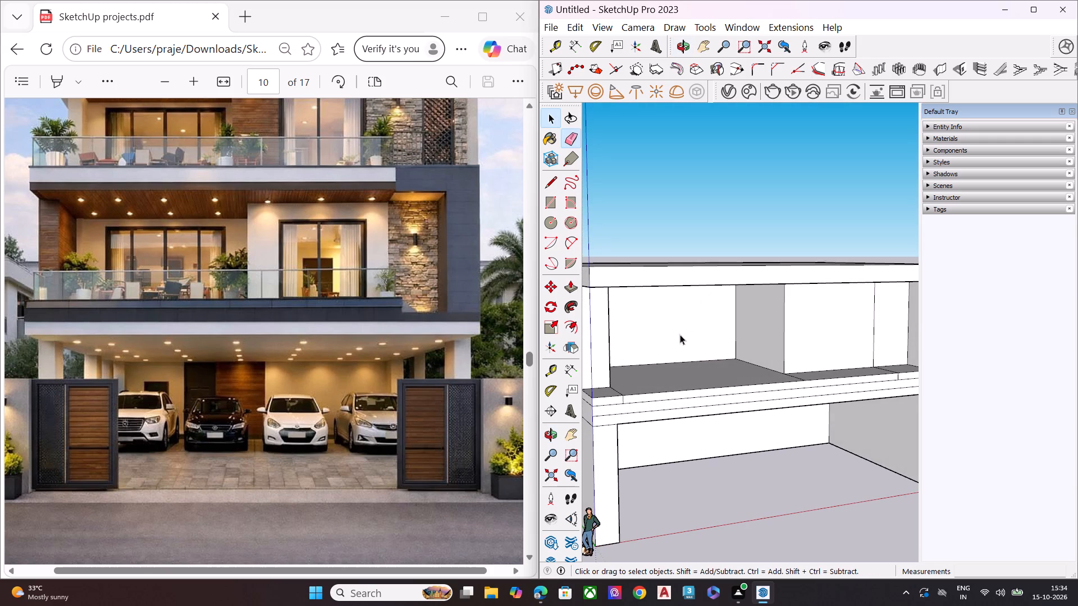
middle_drag(683, 414, 606, 414)
middle_drag(606, 414, 621, 525)
scroll(620, 469, up, 7)
key(e)
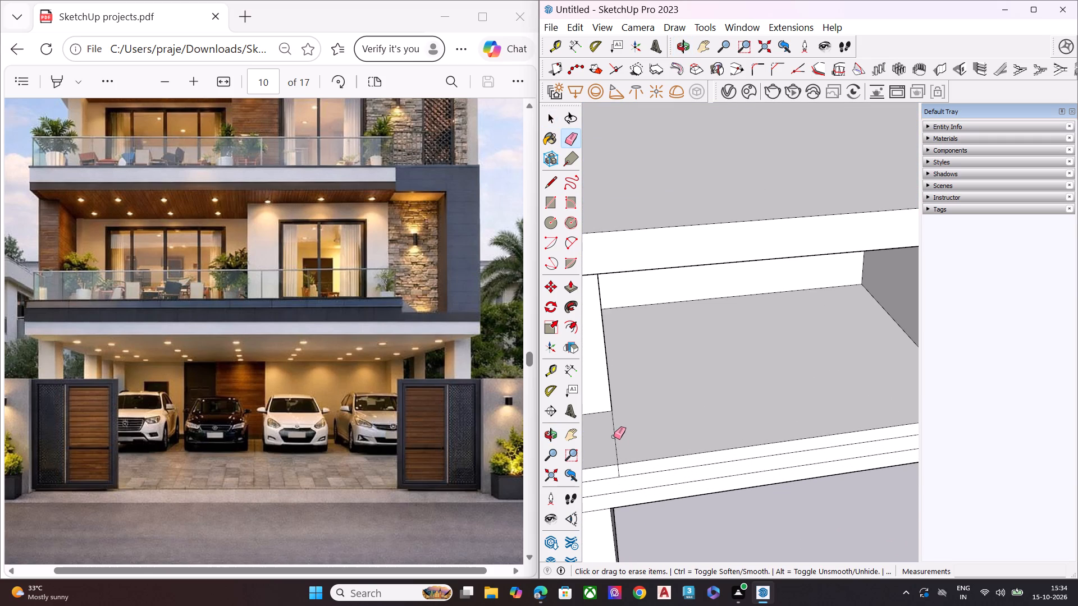
click(614, 437)
click(620, 470)
click(619, 470)
Erase the floor line at the recessed panel's balcony corner, plus the floor and front-edge lines below the panel's vertical line.
scroll(601, 449, down, 4)
scroll(596, 449, up, 1)
scroll(596, 449, down, 2)
scroll(809, 419, up, 5)
click(855, 408)
scroll(688, 425, down, 7)
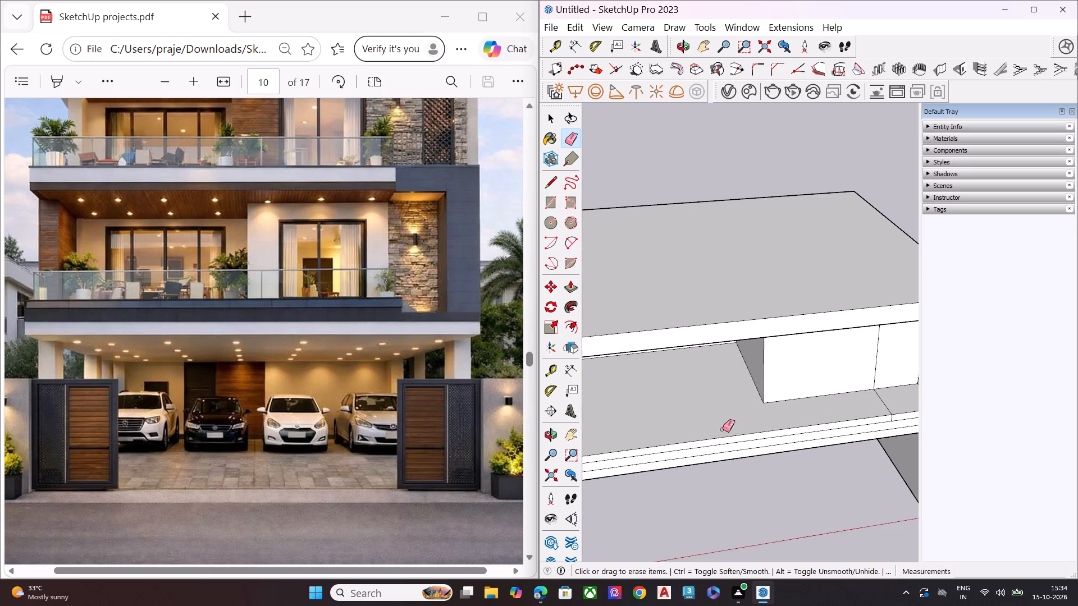
middle_drag(883, 416, 761, 432)
scroll(776, 429, up, 9)
scroll(859, 451, down, 7)
scroll(857, 484, up, 8)
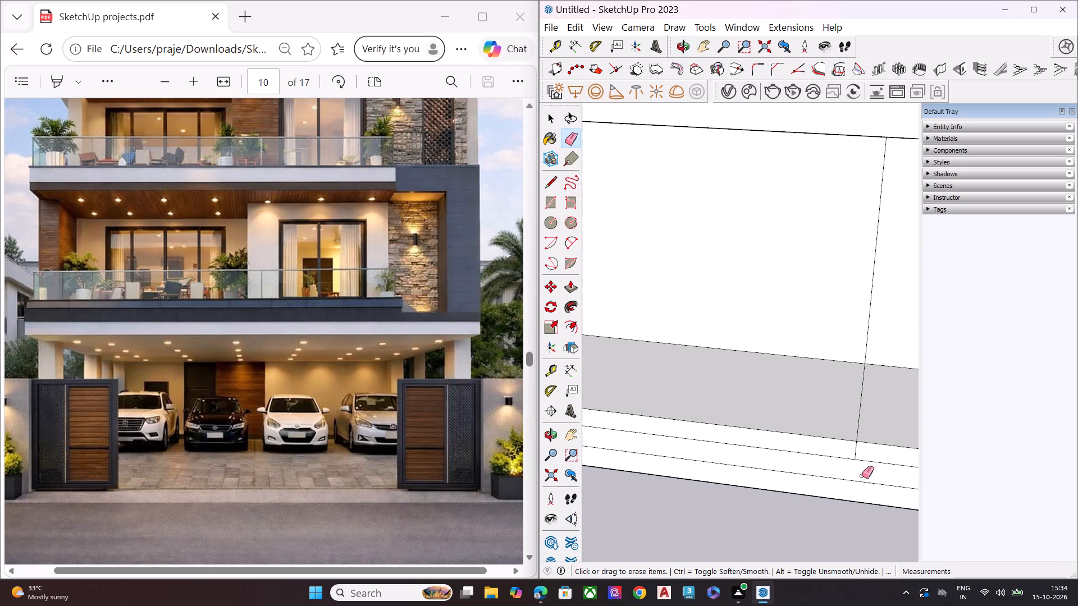
click(856, 453)
click(860, 424)
scroll(860, 414, down, 7)
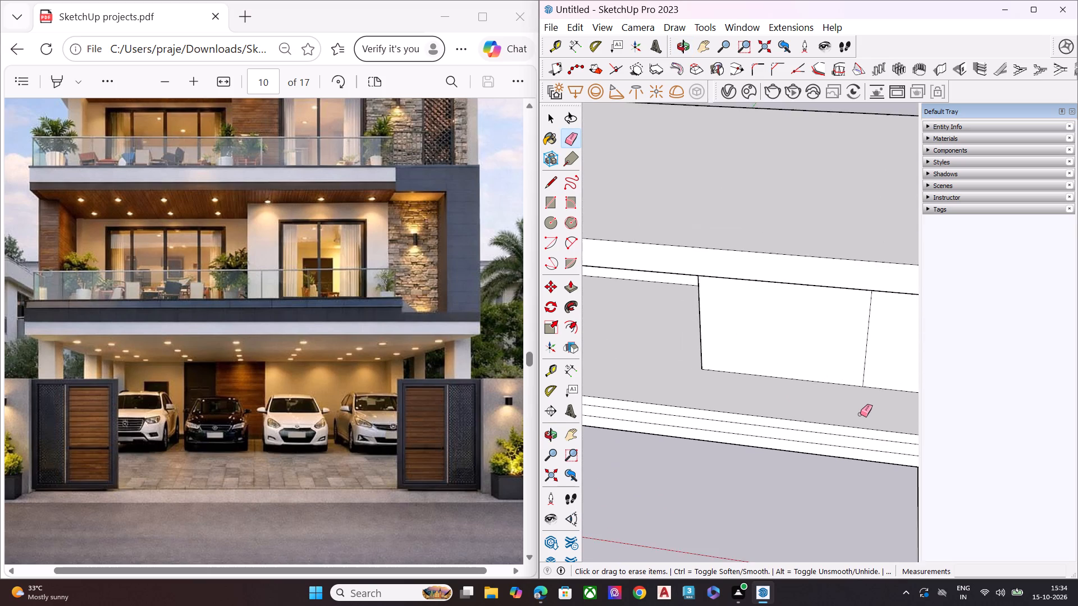
Erase the horizontal line across the slab's front just below the recessed second-storey opening.
scroll(860, 414, down, 6)
middle_drag(674, 457, 686, 301)
scroll(890, 430, up, 5)
scroll(733, 445, down, 4)
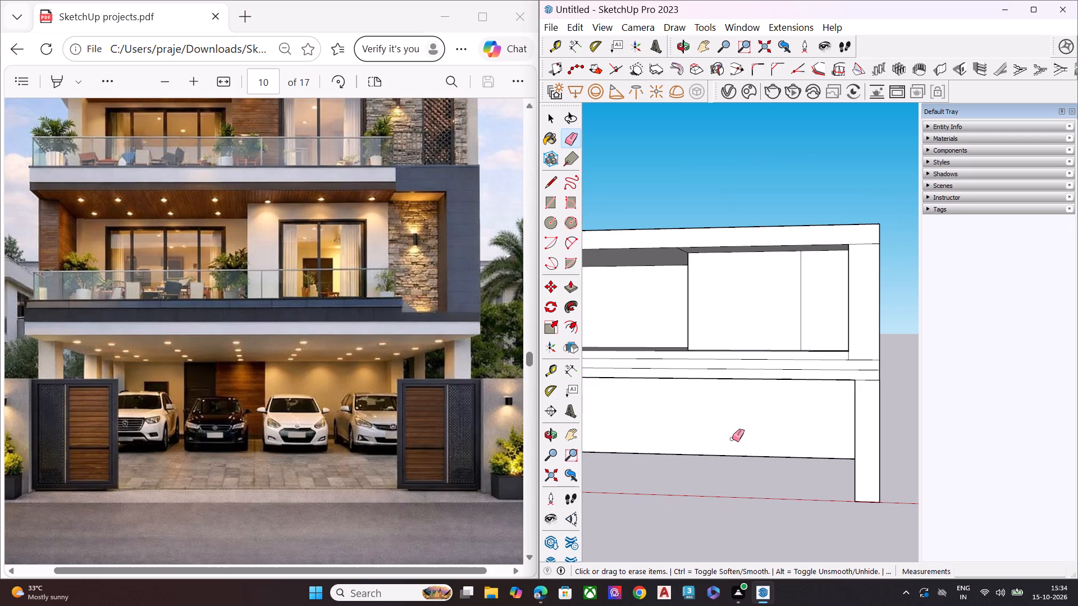
scroll(802, 364, up, 6)
click(823, 353)
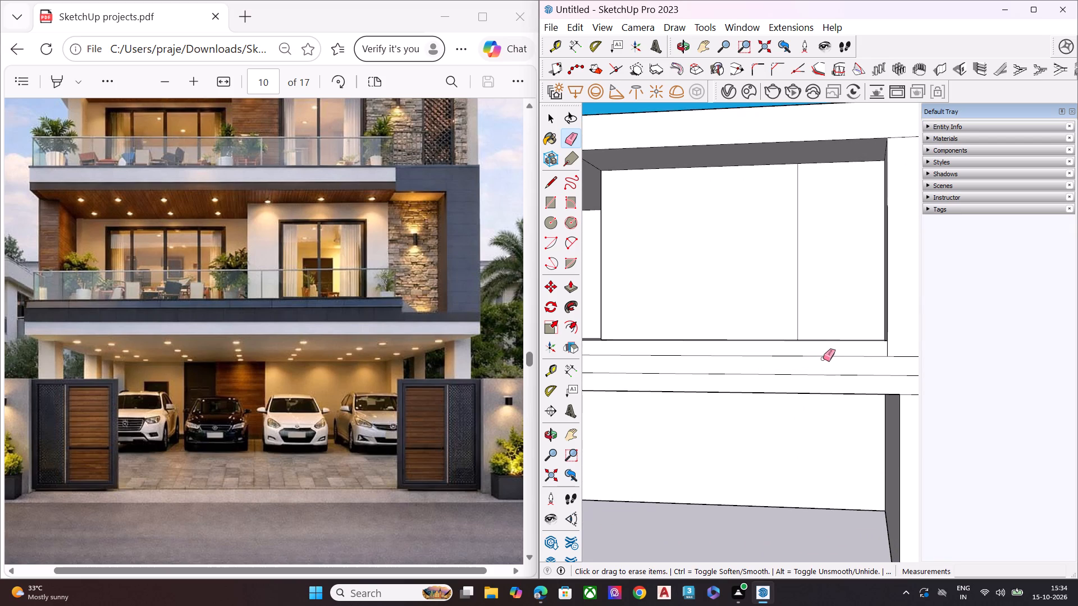
click(823, 357)
Push/pull the second-storey balcony floor face by a minimal distance, keeping it near its existing level.
scroll(868, 368, down, 3)
scroll(880, 373, up, 1)
scroll(883, 375, down, 5)
scroll(875, 382, up, 1)
scroll(875, 382, down, 4)
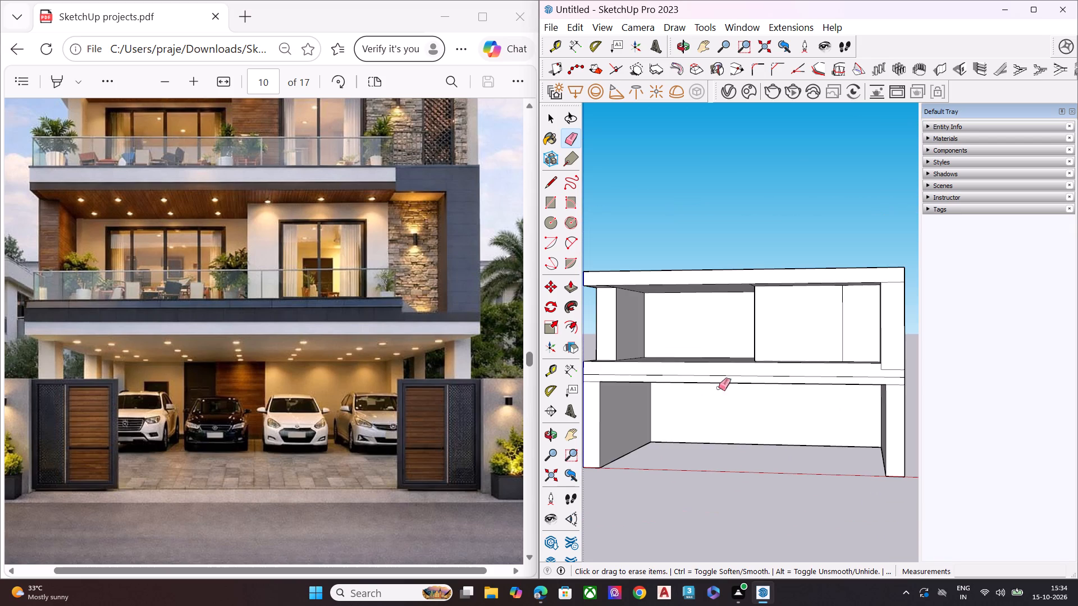
middle_drag(676, 393, 733, 371)
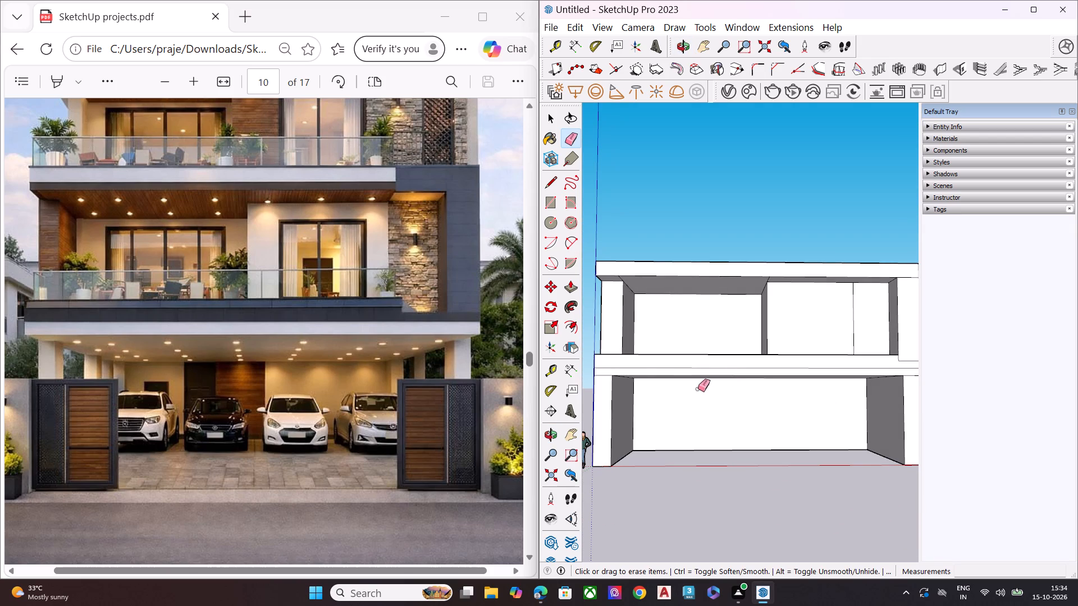
scroll(632, 381, up, 6)
scroll(633, 391, down, 6)
middle_drag(707, 410, 715, 479)
scroll(708, 420, down, 1)
key(space)
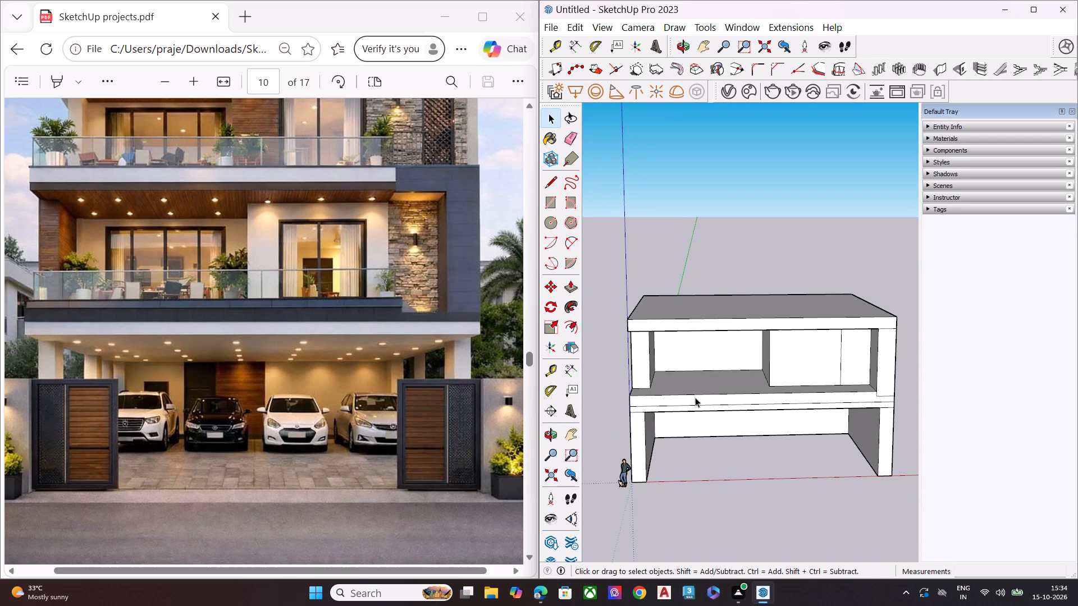
click(699, 386)
key(p)
click(699, 386)
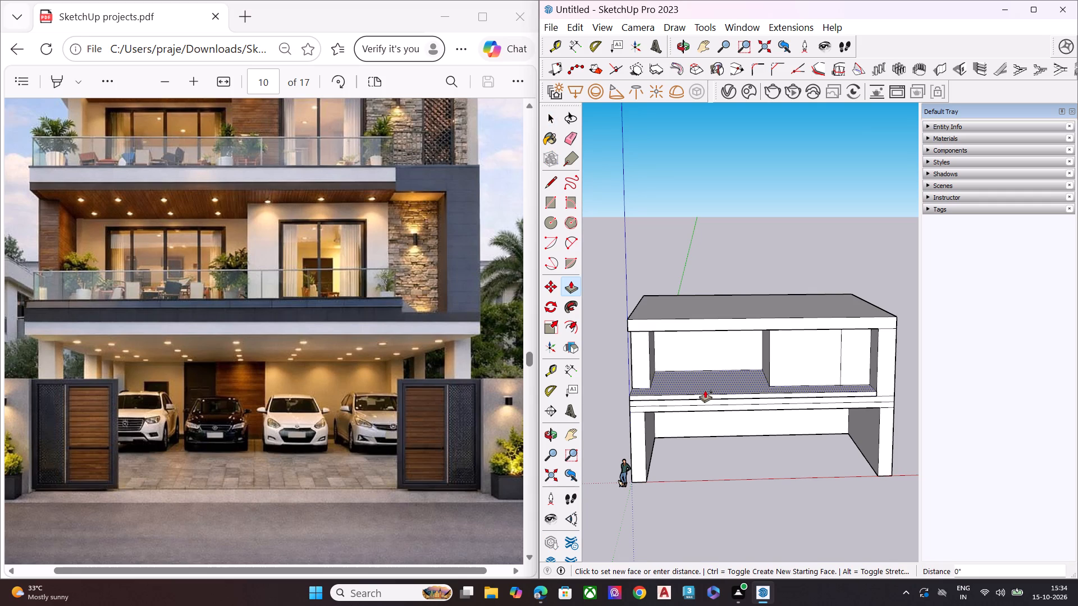
click(705, 391)
middle_drag(694, 387, 672, 345)
key(space)
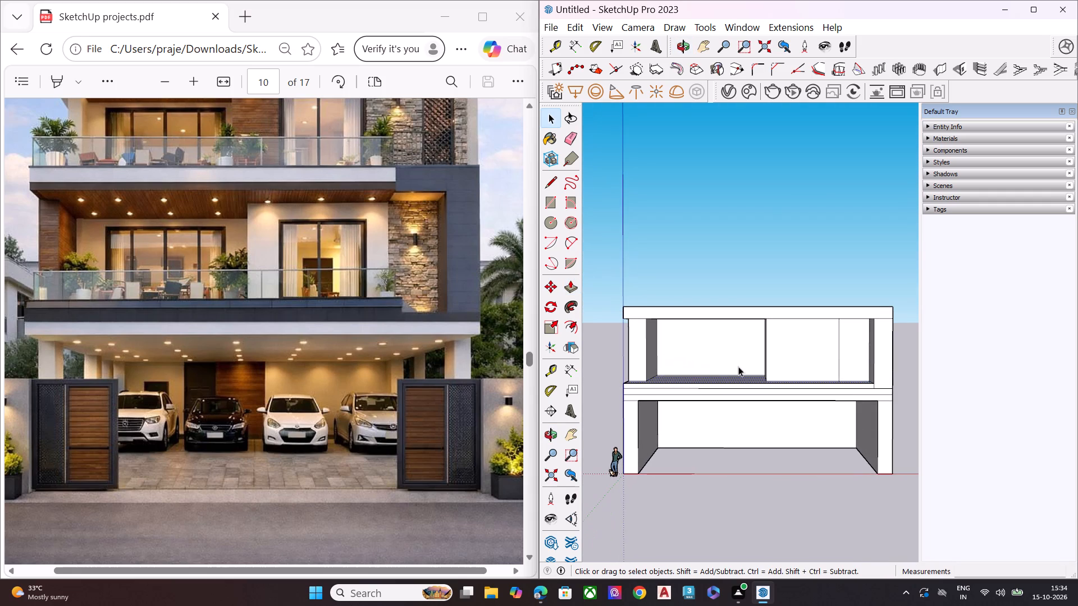
Draw a line about 5' 9" across the balcony floor from the base of the recessed panel's vertical line to the slab's front edge.
scroll(888, 385, up, 10)
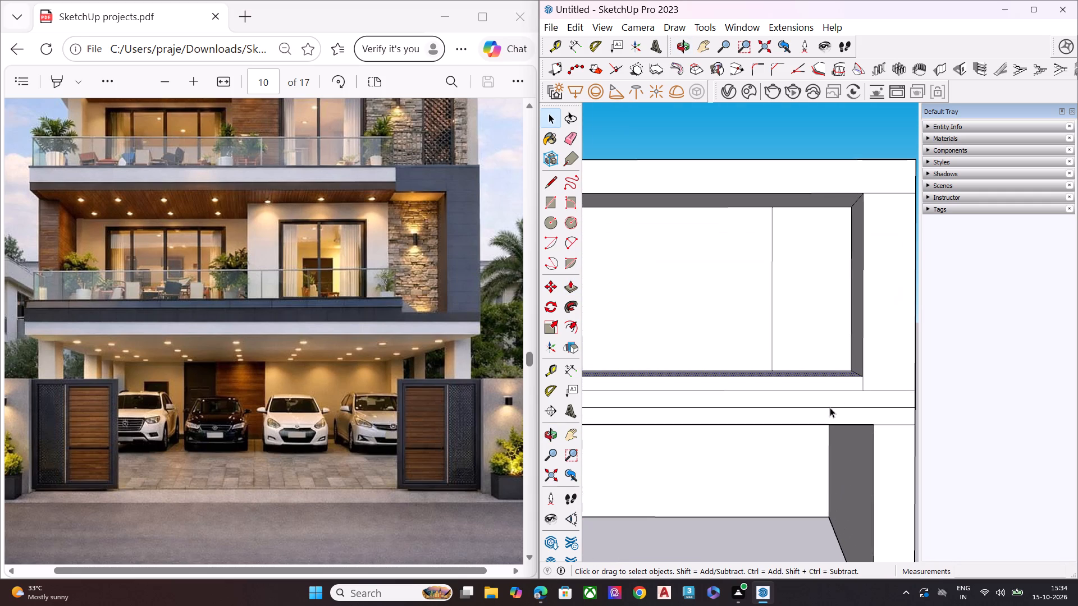
key(l)
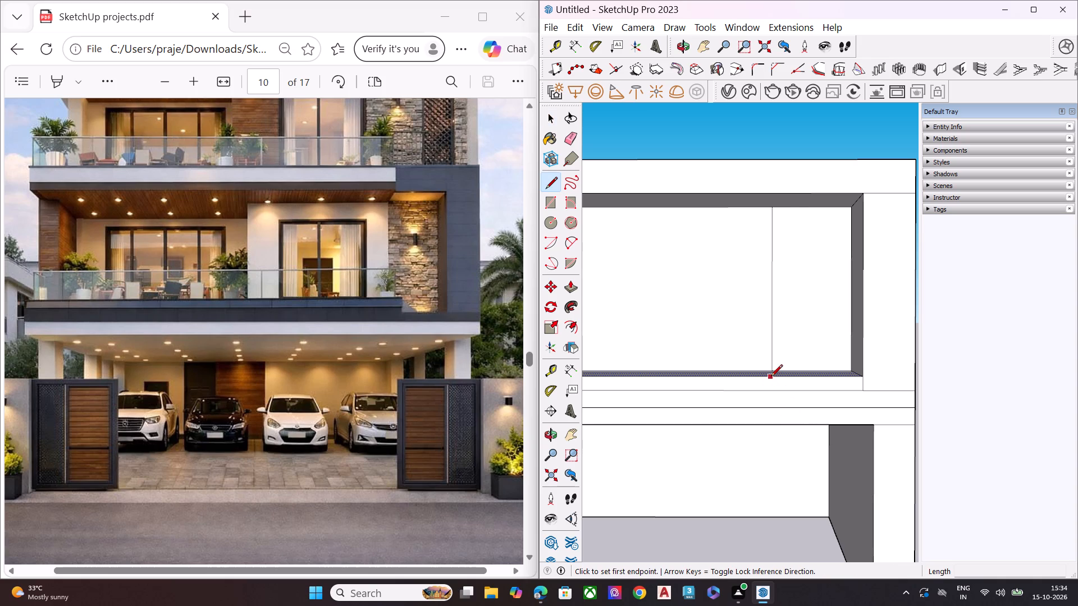
middle_drag(771, 374, 773, 426)
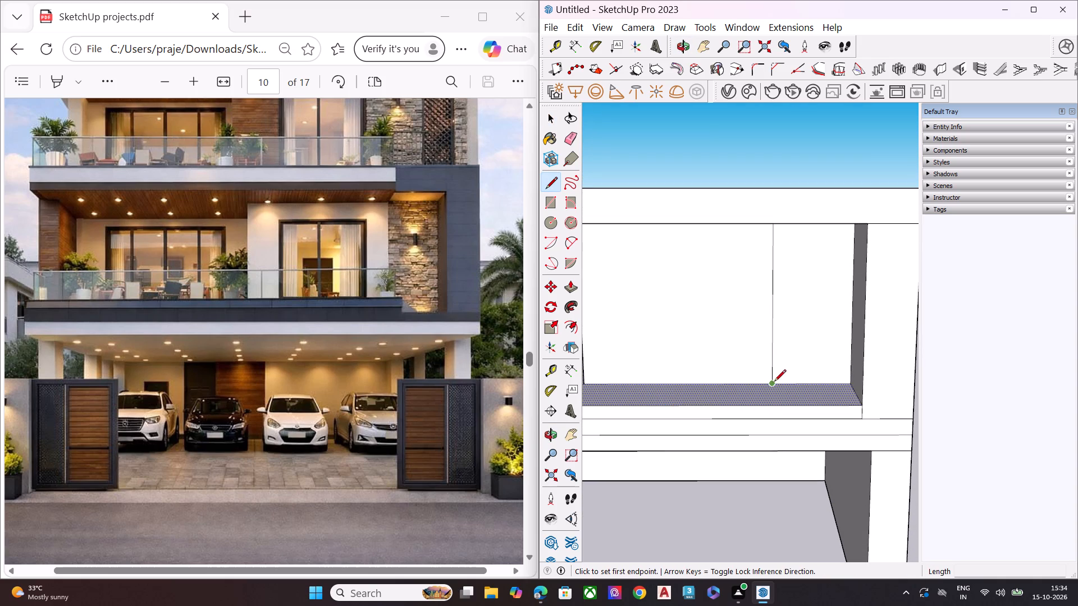
click(774, 382)
click(774, 406)
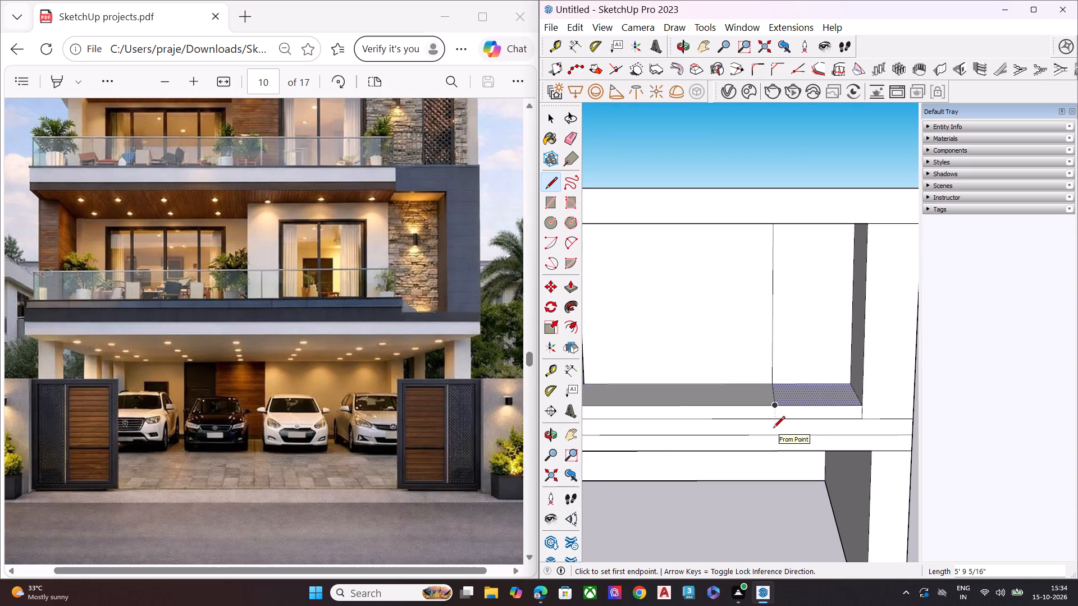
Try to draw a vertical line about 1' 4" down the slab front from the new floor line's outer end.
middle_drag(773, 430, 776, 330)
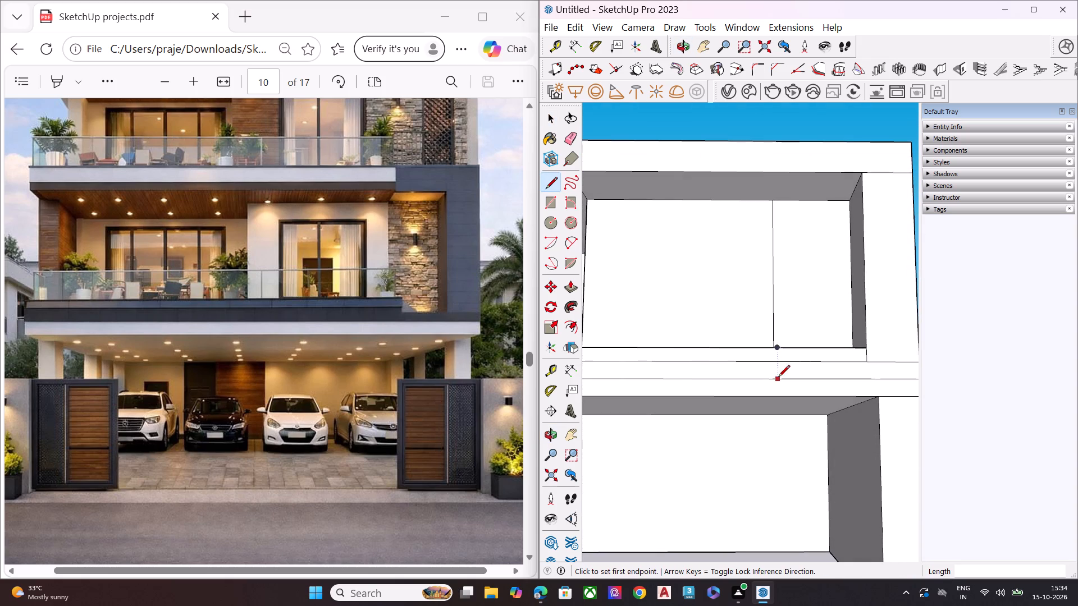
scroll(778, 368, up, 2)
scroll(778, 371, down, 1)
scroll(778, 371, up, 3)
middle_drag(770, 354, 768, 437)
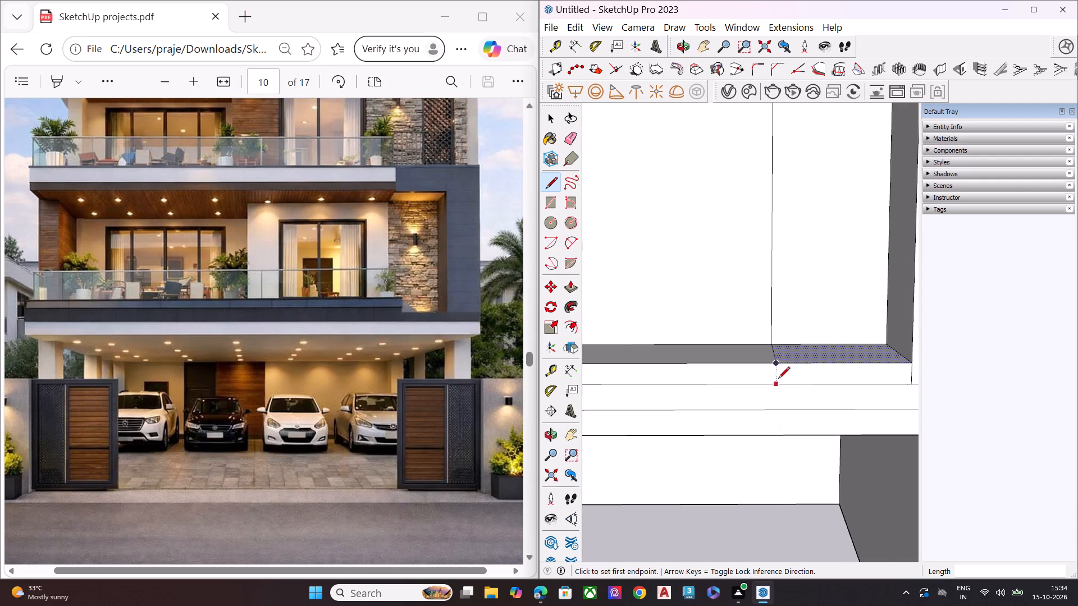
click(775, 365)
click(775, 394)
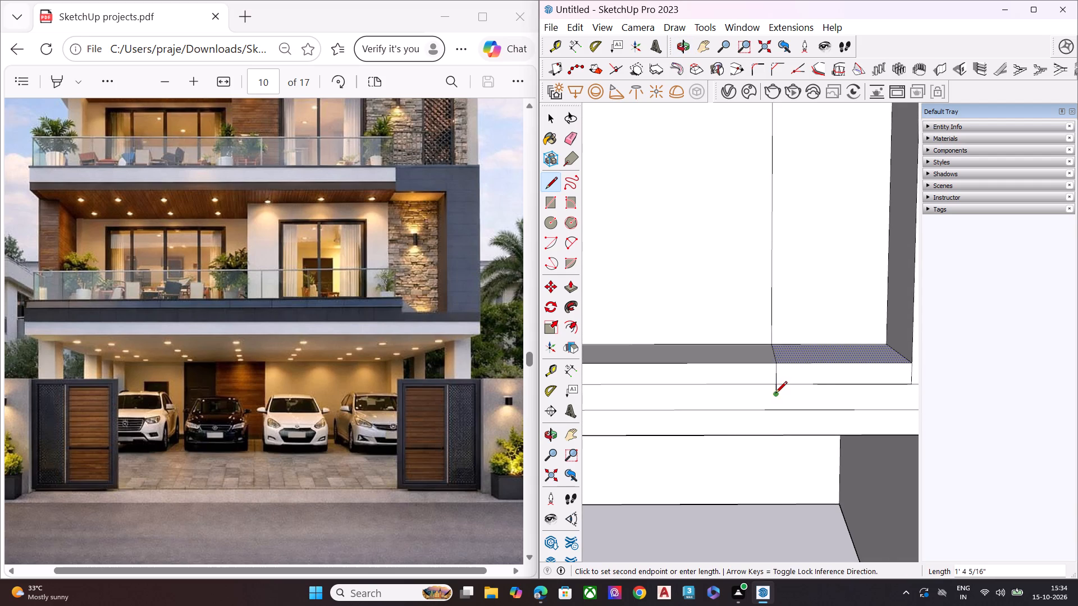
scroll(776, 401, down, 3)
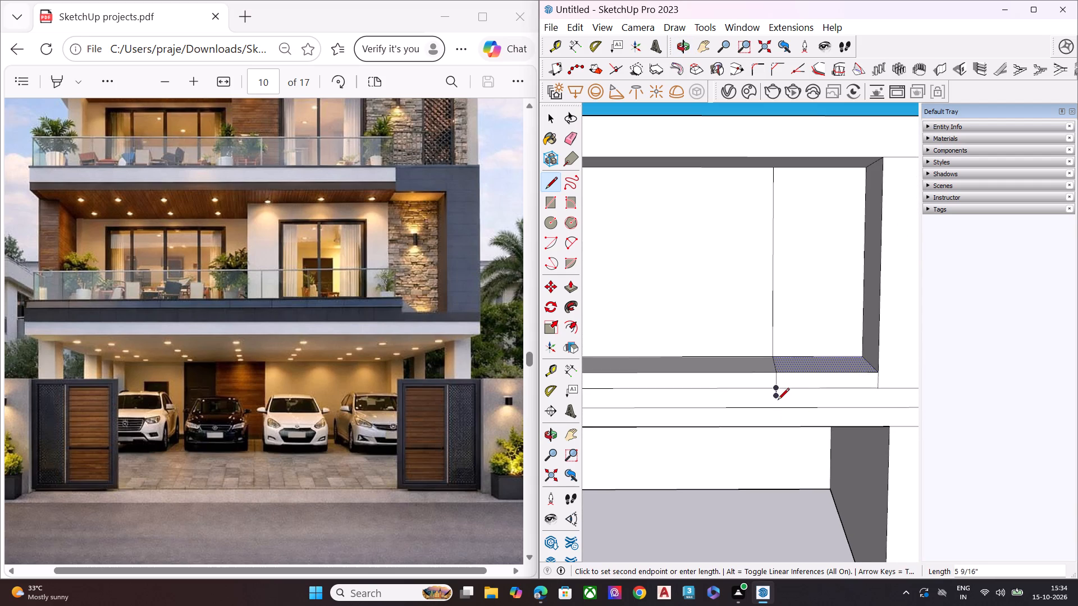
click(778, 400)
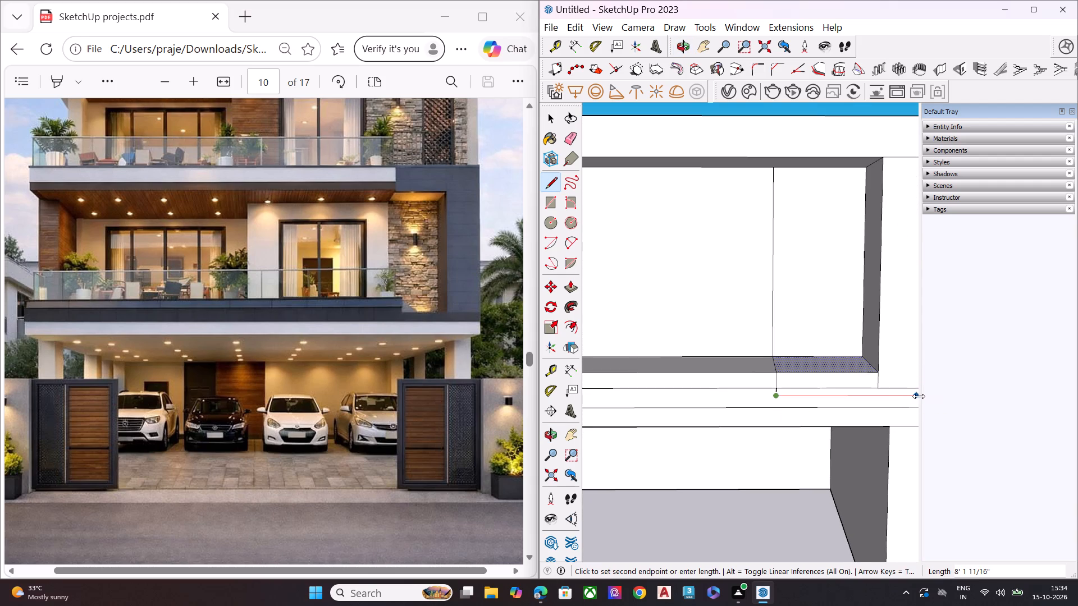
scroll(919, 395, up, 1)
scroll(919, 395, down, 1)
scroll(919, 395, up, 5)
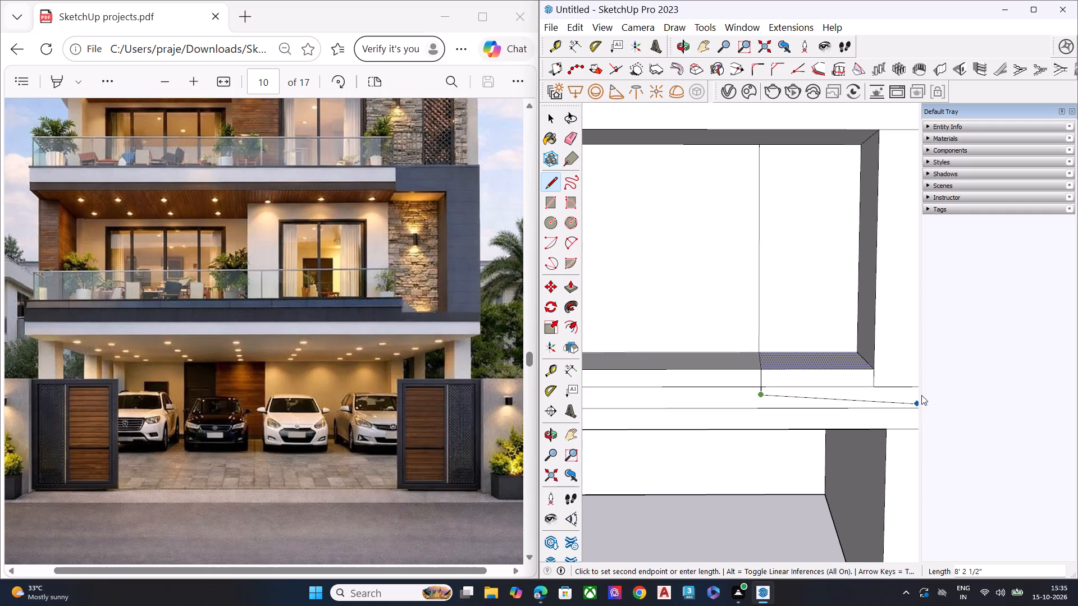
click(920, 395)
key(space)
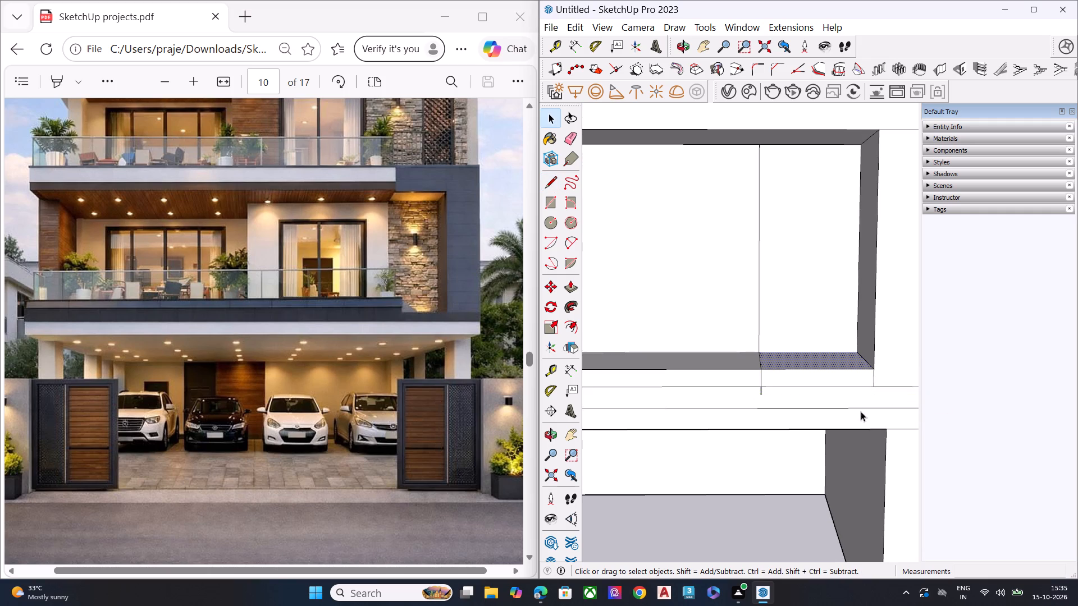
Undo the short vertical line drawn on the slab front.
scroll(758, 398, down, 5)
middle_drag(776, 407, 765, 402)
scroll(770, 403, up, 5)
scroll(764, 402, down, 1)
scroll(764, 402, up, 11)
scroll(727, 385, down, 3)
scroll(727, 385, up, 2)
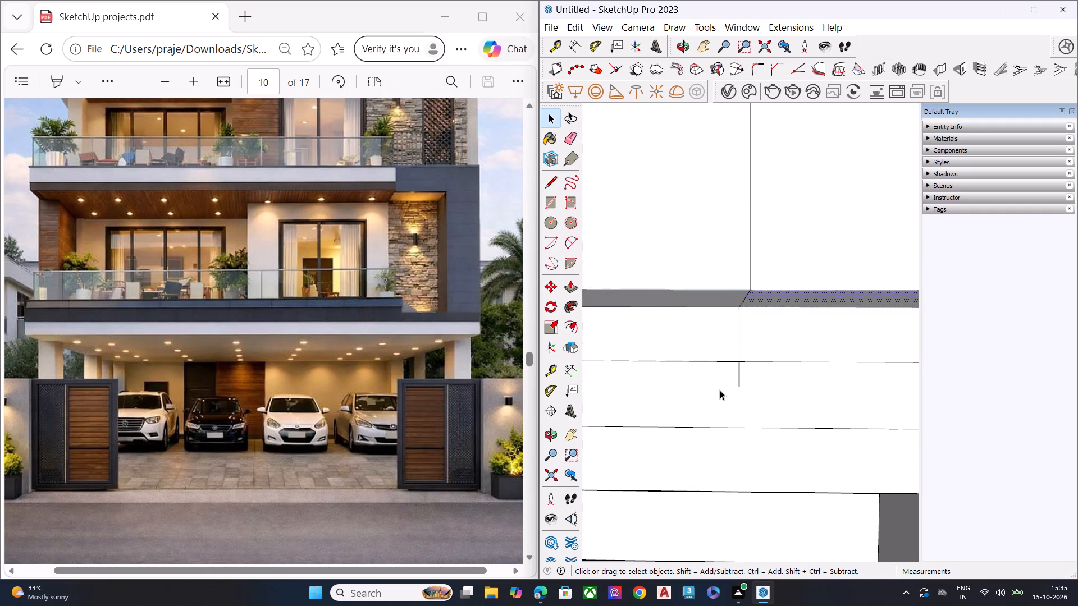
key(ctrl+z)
Push the front face of the ground-floor end column near the scale figure back about 5' 9", below the upper column.
ctrl+scroll(724, 390, down, 1)
ctrl+scroll(737, 390, up, 1)
scroll(766, 390, down, 15)
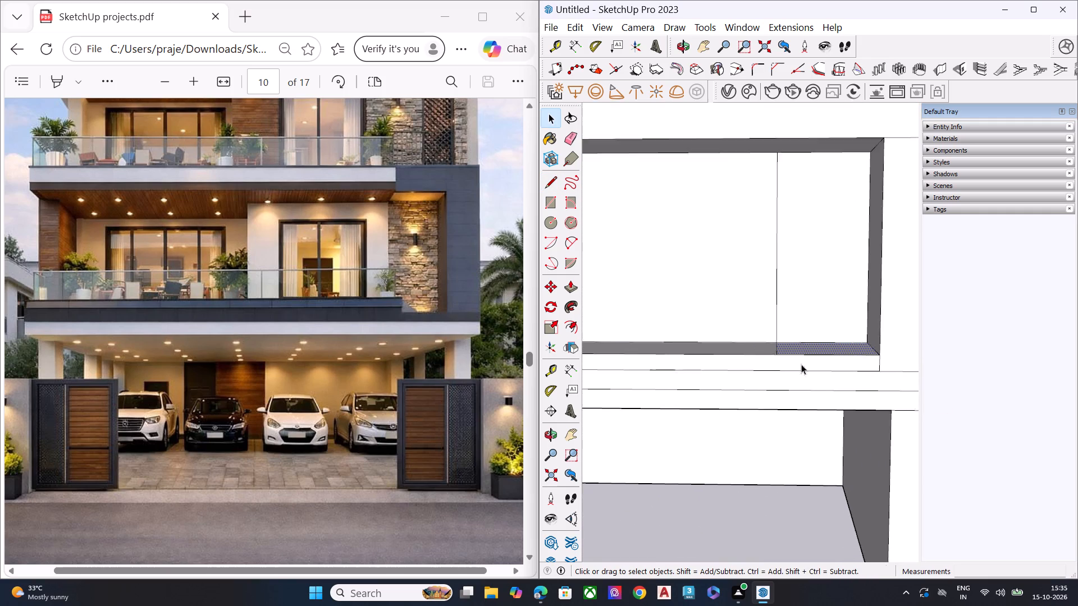
scroll(801, 364, down, 13)
middle_drag(687, 391, 689, 317)
scroll(640, 353, up, 5)
scroll(640, 353, down, 1)
scroll(640, 353, up, 3)
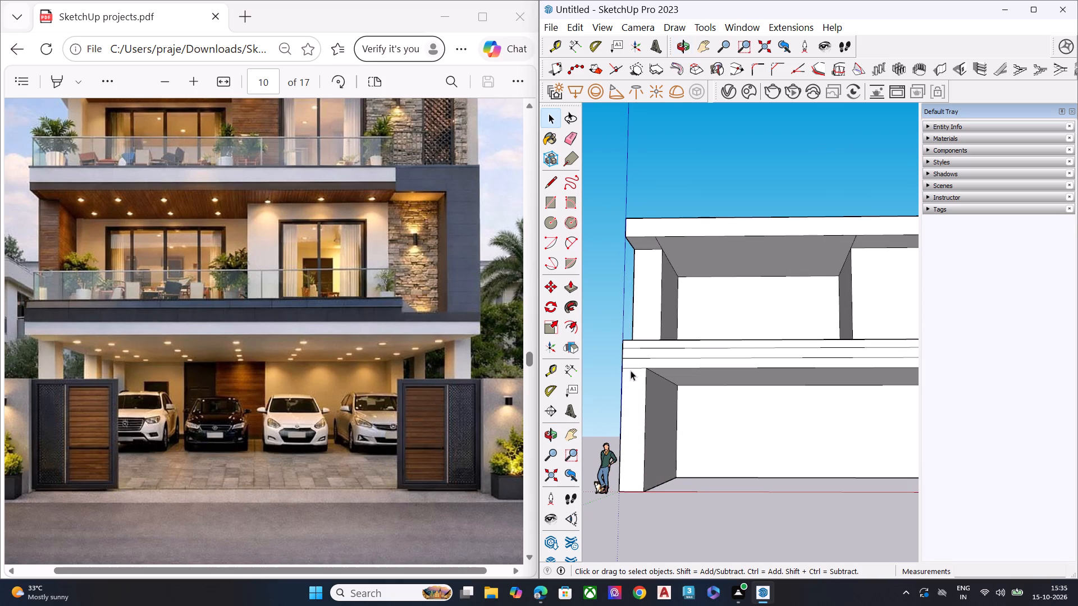
middle_drag(695, 415, 619, 455)
click(618, 435)
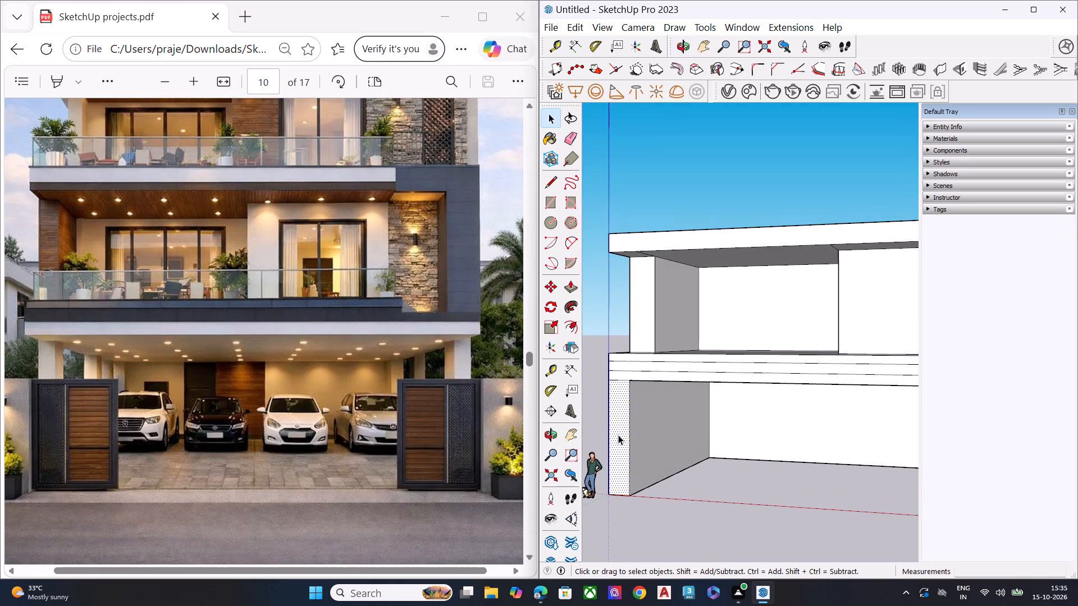
key(p)
click(618, 435)
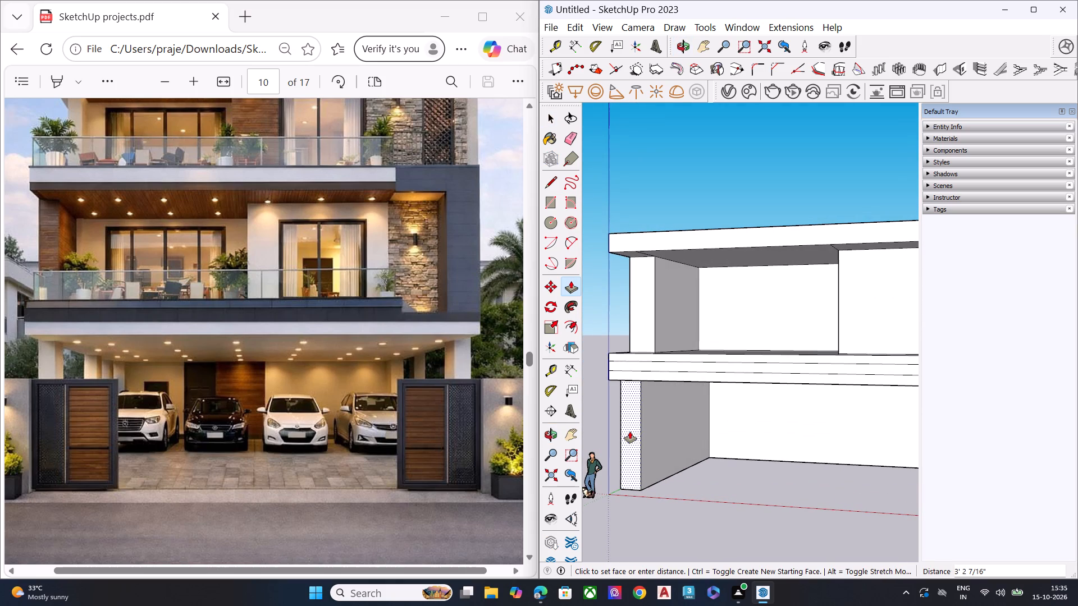
click(639, 430)
scroll(583, 422, down, 6)
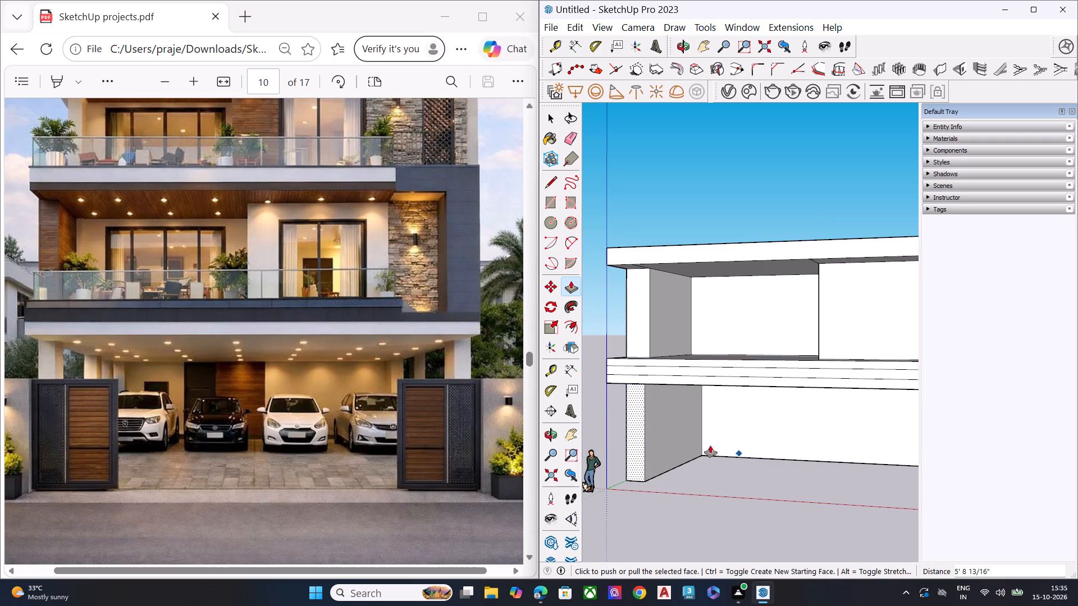
Push the front face of the ground-floor column at the opposite end back by the same distance.
scroll(615, 383, down, 8)
scroll(807, 401, up, 9)
key(space)
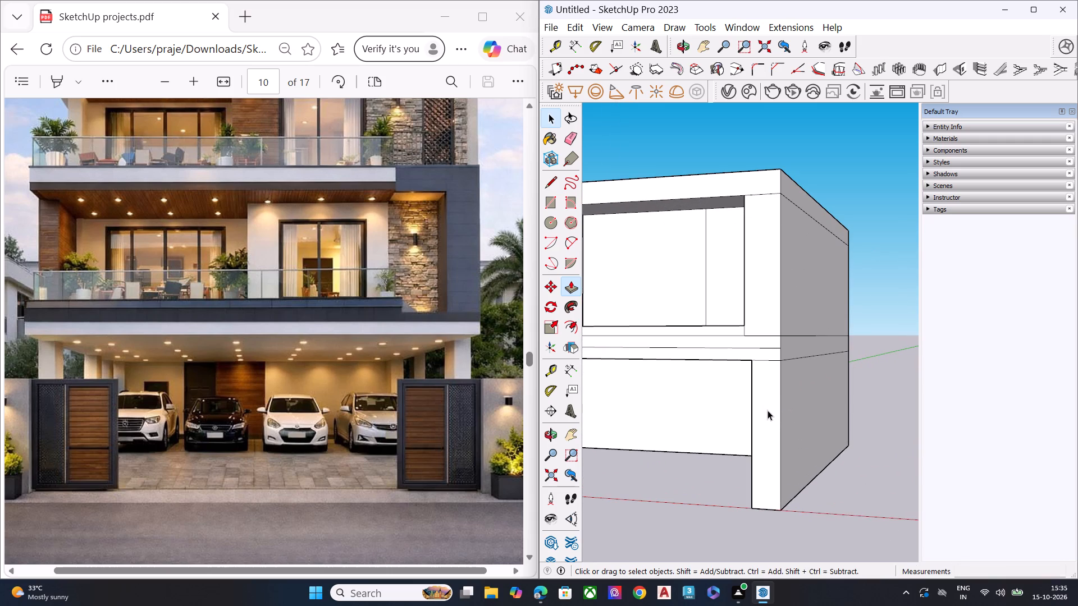
click(768, 410)
key(p)
double_click(768, 410)
Scale the lowest strip of the first-floor slab's front face taller by raising its upper edge slightly.
scroll(770, 410, down, 9)
middle_drag(706, 414, 713, 322)
scroll(607, 338, up, 6)
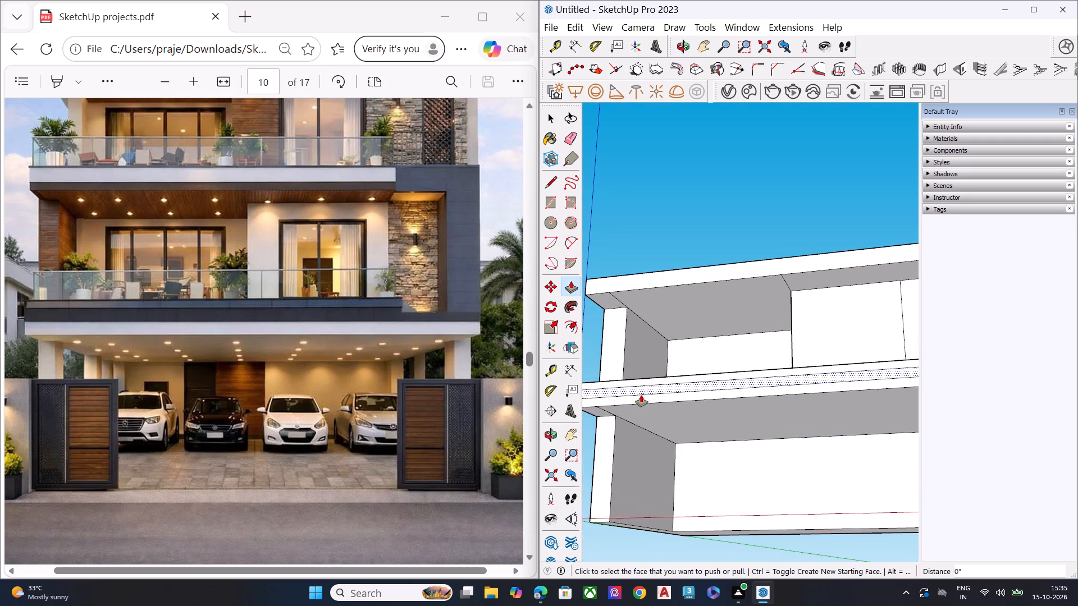
middle_drag(643, 397, 707, 417)
scroll(630, 389, up, 4)
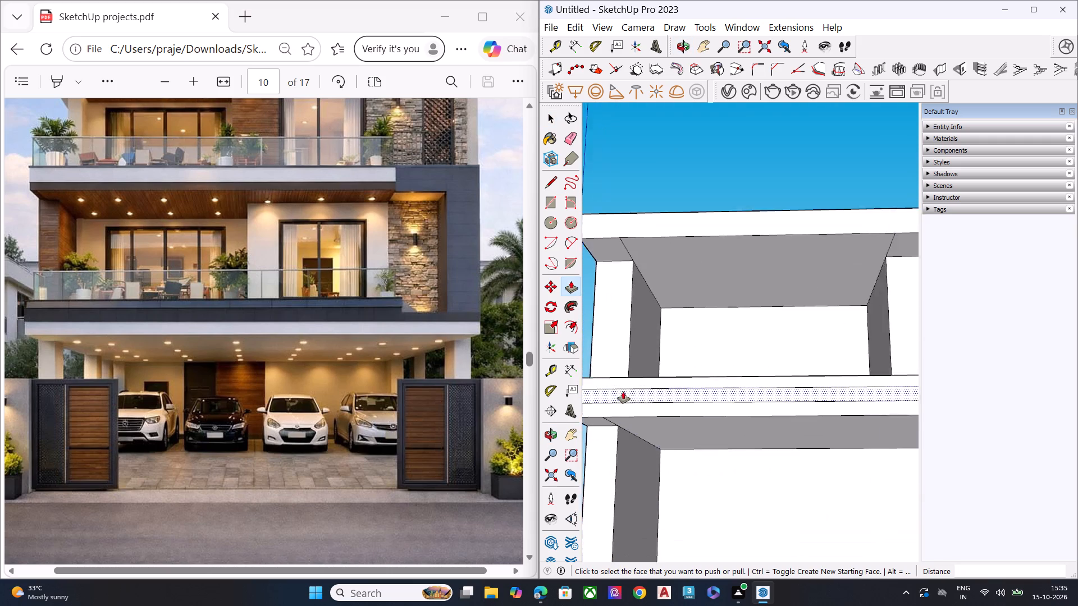
scroll(623, 392, up, 3)
scroll(666, 420, down, 6)
middle_drag(677, 428, 685, 454)
key(space)
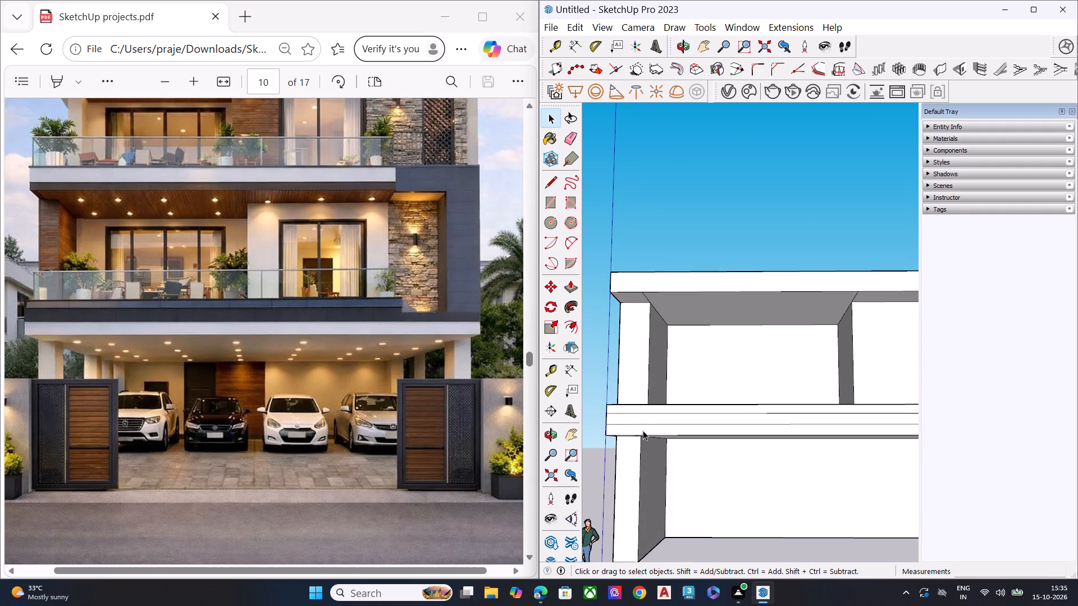
click(643, 425)
scroll(643, 425, up, 1)
scroll(643, 425, down, 2)
scroll(643, 425, up, 1)
scroll(643, 425, down, 2)
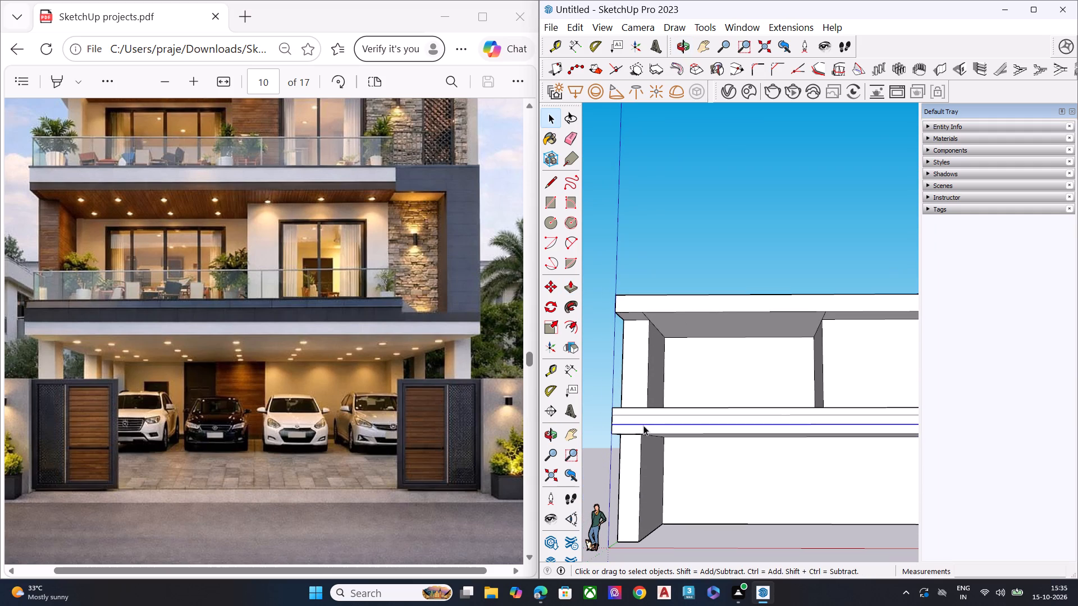
double_click(643, 425)
double_click(648, 429)
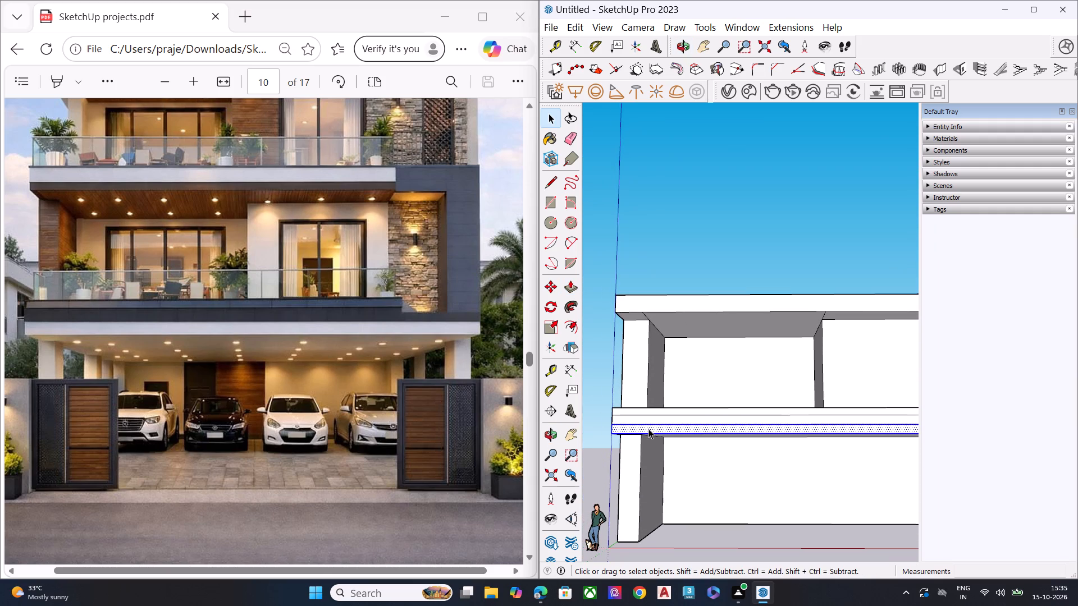
key(s)
scroll(807, 425, up, 8)
click(820, 428)
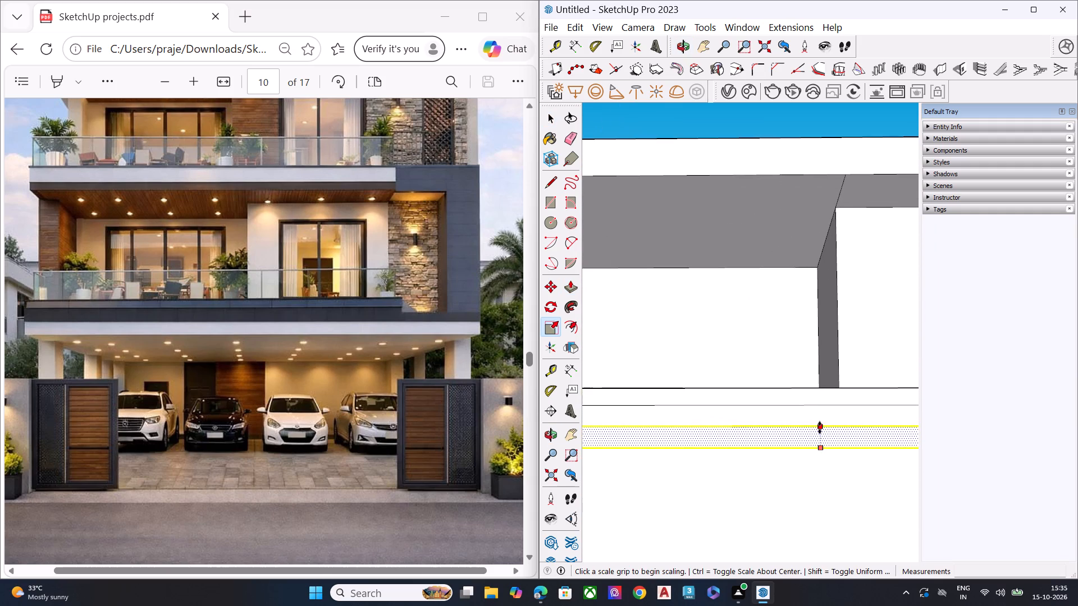
click(820, 420)
key(space)
Scale the middle strip of the first-floor slab's front face taller by a factor of about 1.26, raising its upper edge.
scroll(807, 440, down, 4)
scroll(812, 441, up, 1)
scroll(815, 442, down, 1)
scroll(815, 442, up, 1)
scroll(815, 442, down, 9)
scroll(751, 443, up, 5)
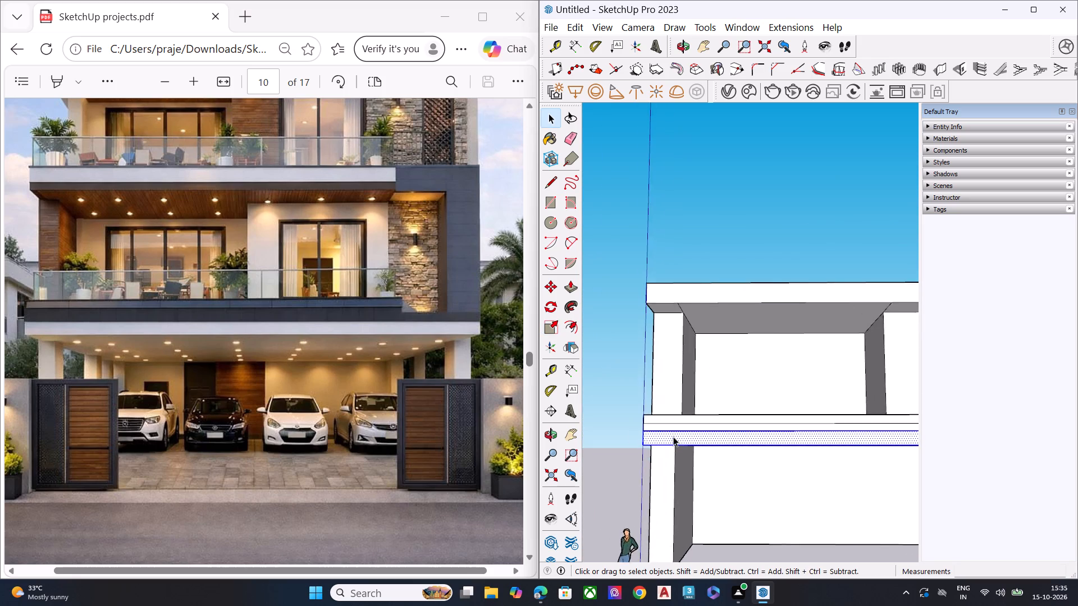
scroll(673, 437, up, 8)
double_click(654, 423)
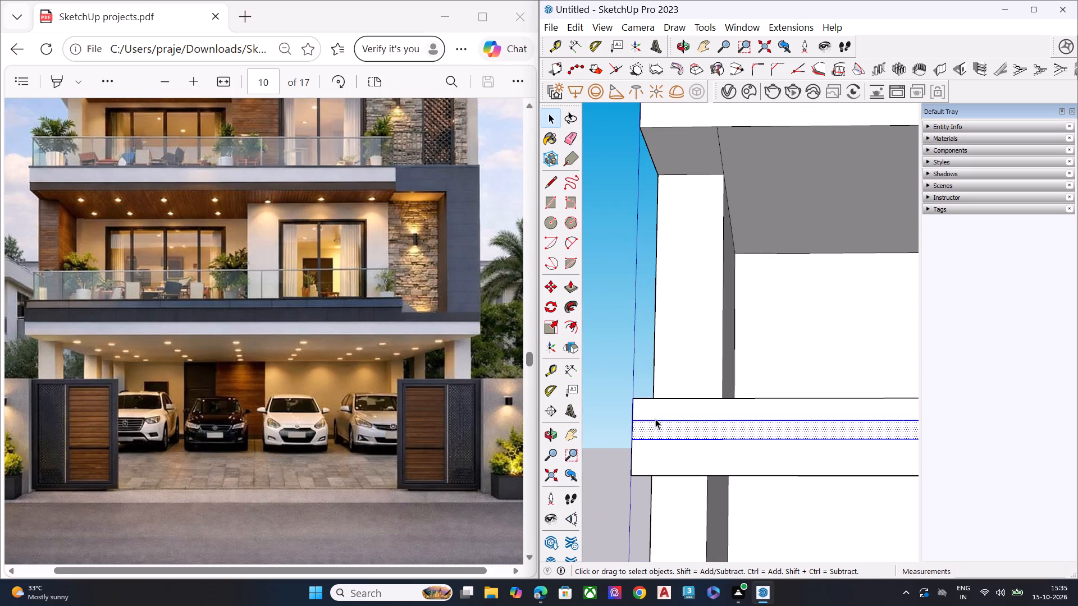
scroll(620, 423, down, 6)
scroll(747, 435, up, 1)
scroll(650, 432, down, 2)
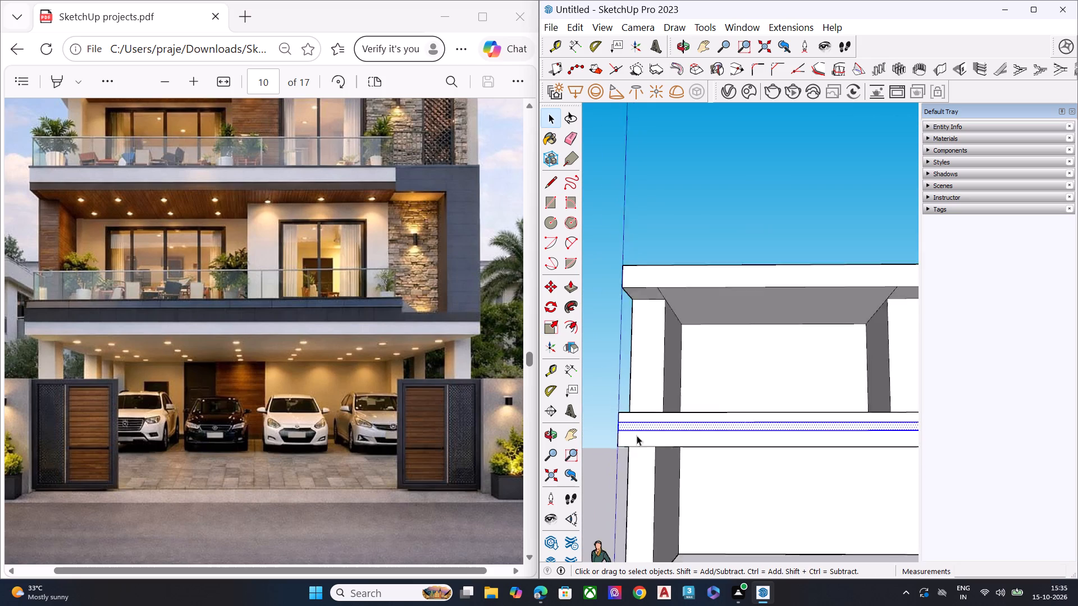
scroll(637, 435, down, 6)
scroll(825, 448, up, 5)
key(s)
scroll(732, 407, up, 4)
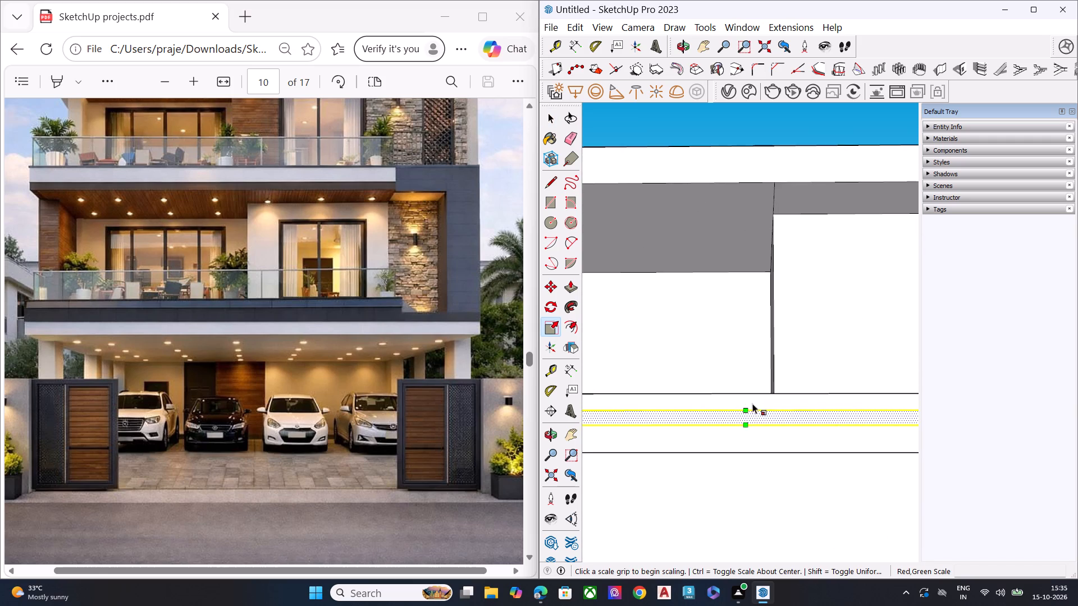
click(745, 408)
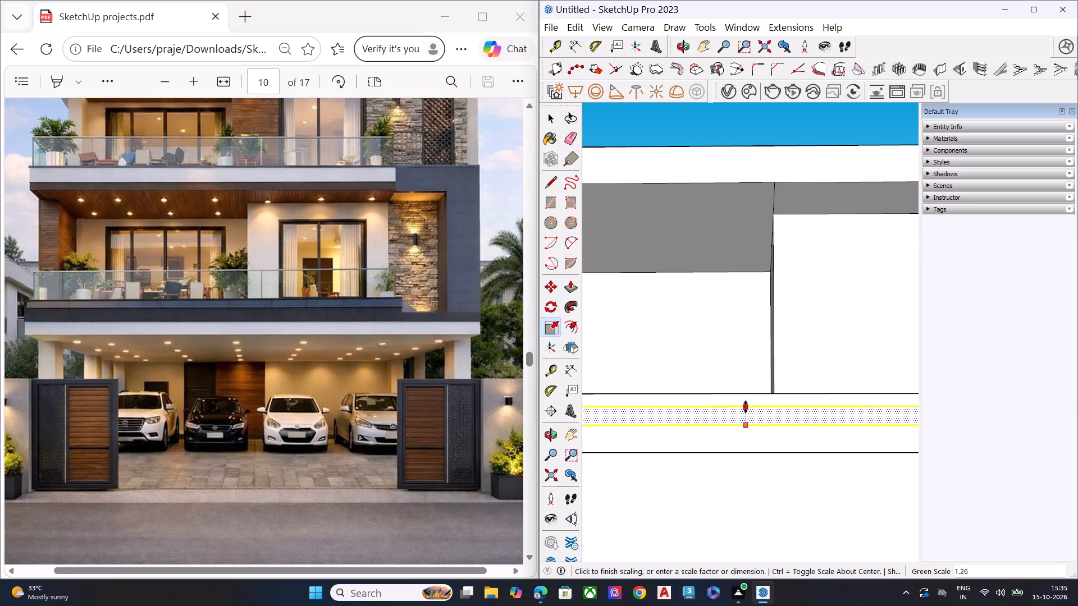
click(746, 407)
key(space)
scroll(798, 429, down, 7)
scroll(707, 429, down, 4)
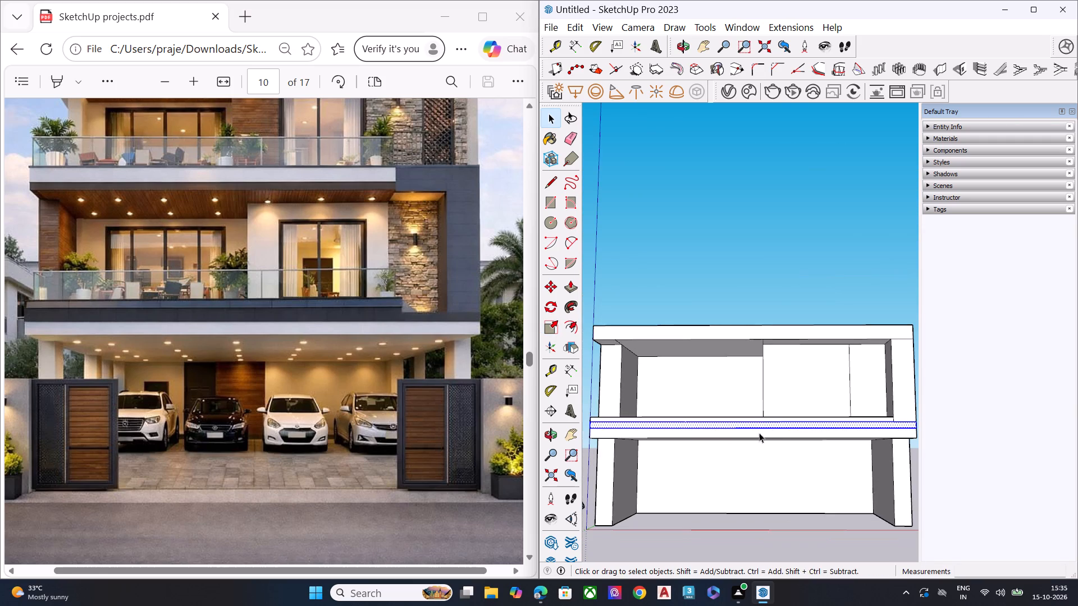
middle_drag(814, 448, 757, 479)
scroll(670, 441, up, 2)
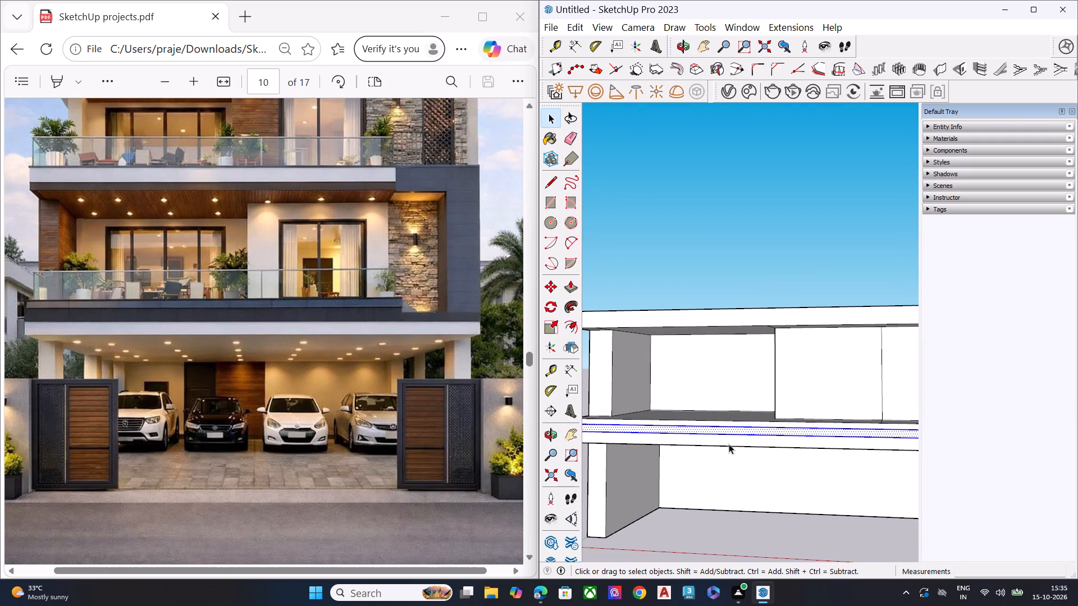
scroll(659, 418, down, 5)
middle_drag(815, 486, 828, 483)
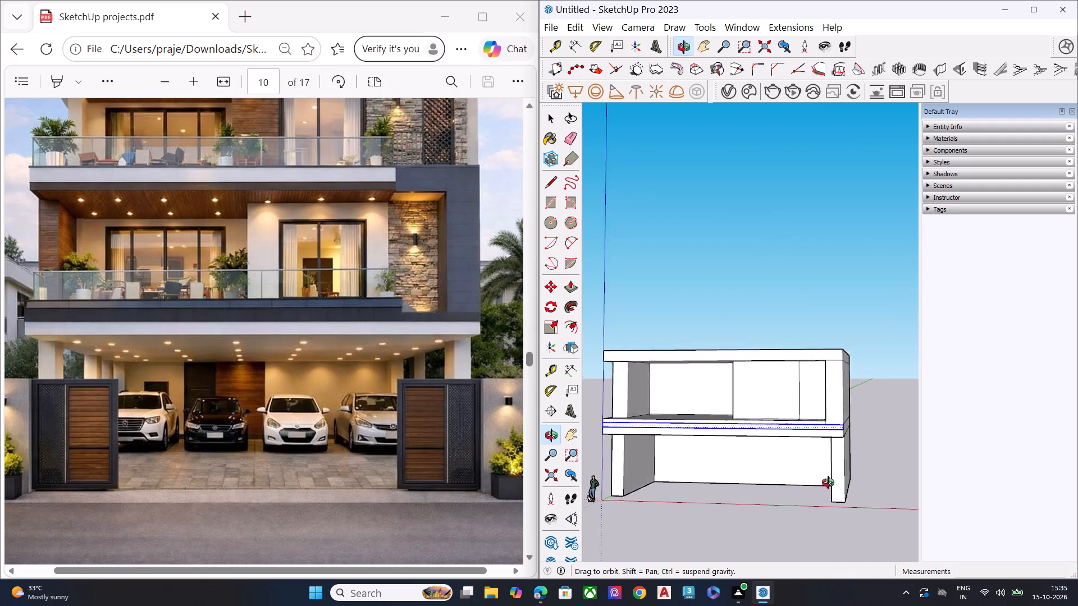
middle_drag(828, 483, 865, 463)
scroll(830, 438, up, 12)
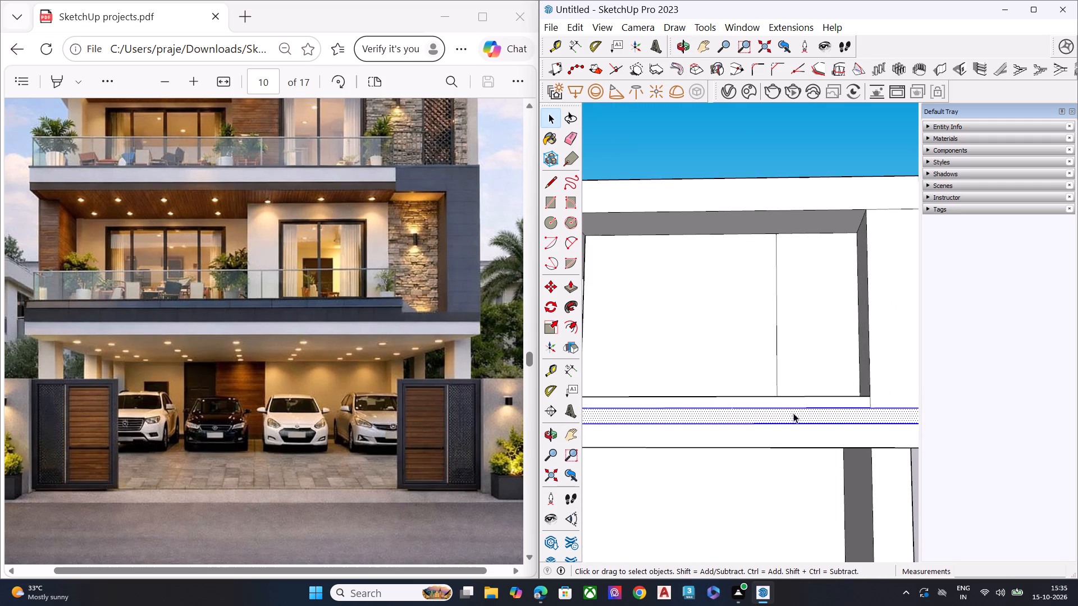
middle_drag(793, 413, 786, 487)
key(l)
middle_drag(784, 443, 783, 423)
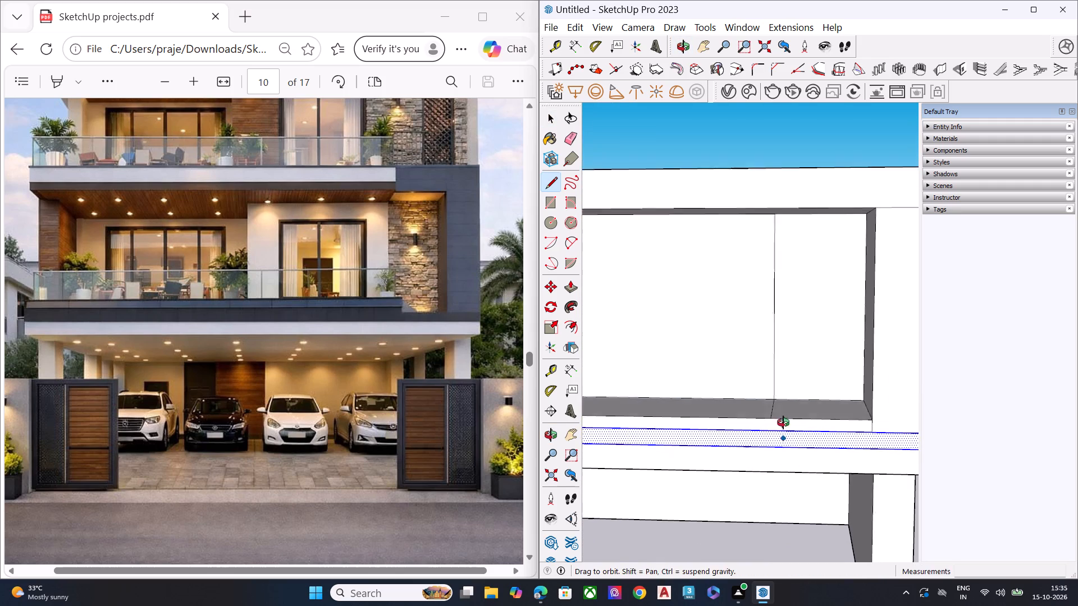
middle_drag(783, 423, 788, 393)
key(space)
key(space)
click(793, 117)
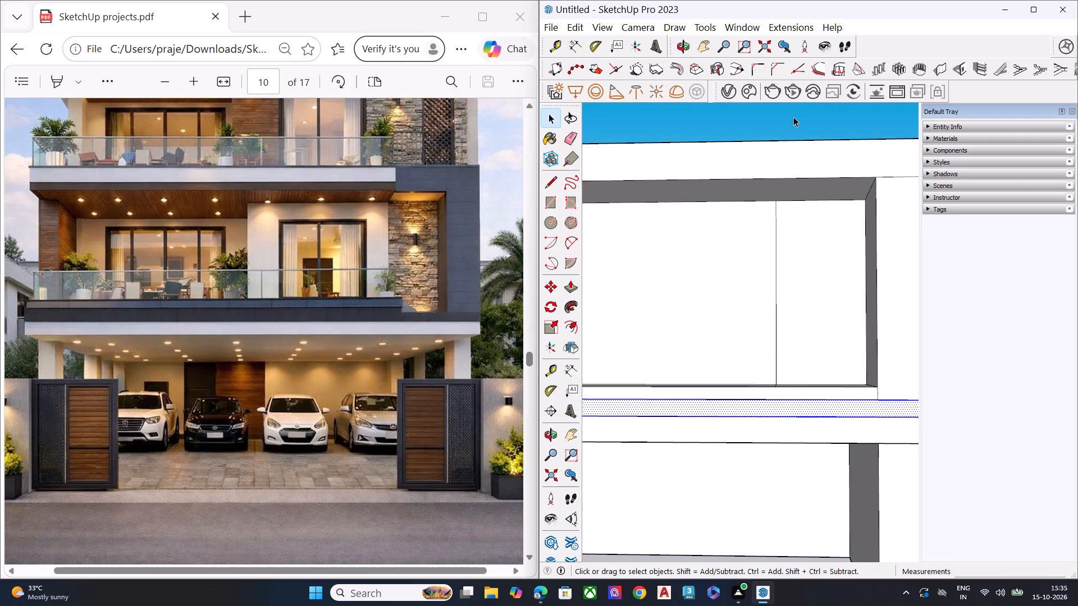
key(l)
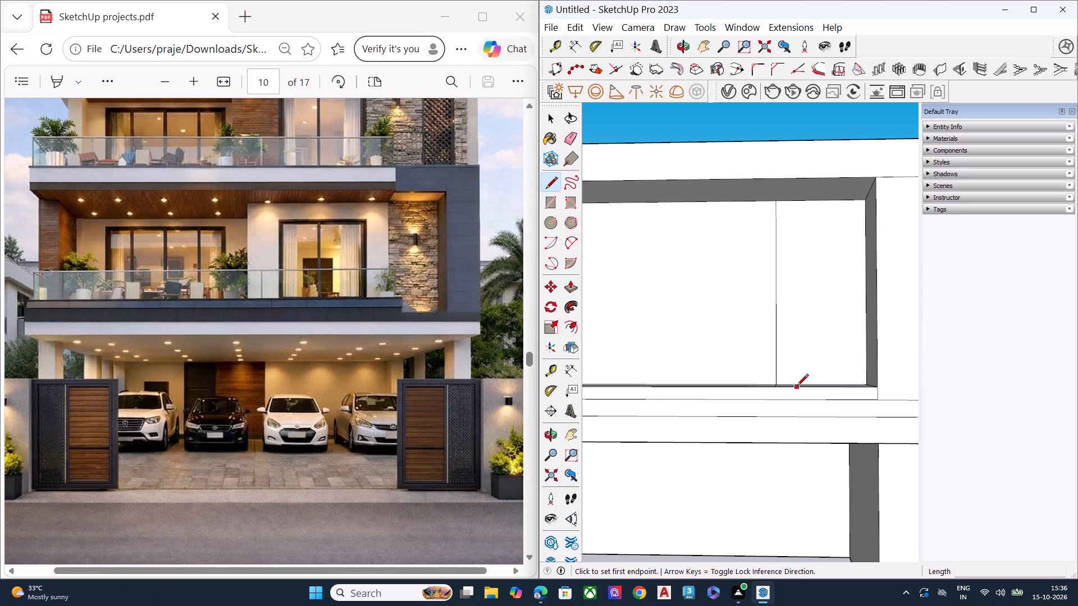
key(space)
Erase the short line crossing the first-floor balcony floor below the vertical wall division.
scroll(797, 387, up, 1)
middle_drag(797, 387, 786, 440)
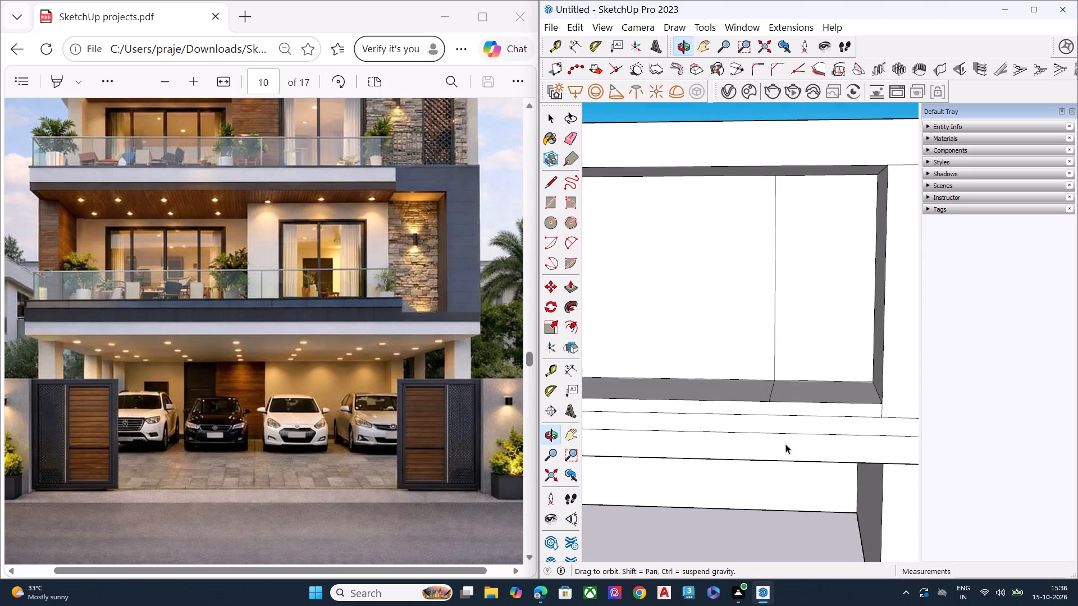
middle_drag(771, 400, 761, 459)
key(e)
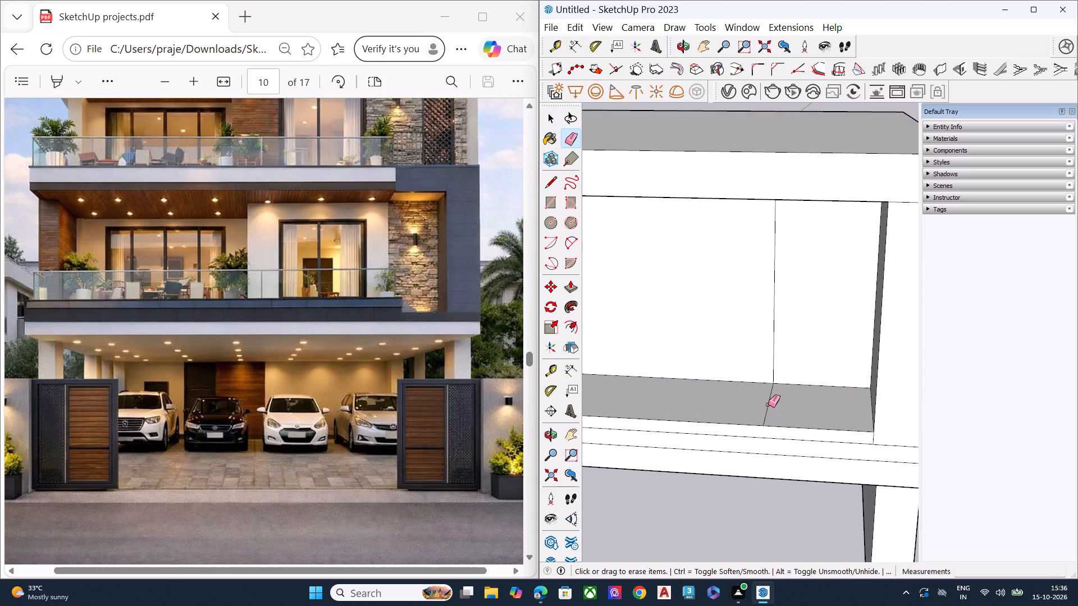
click(768, 405)
key(space)
Raise the first-floor balcony floor face slightly with Push/Pull to thicken the slab's top band.
click(775, 408)
key(p)
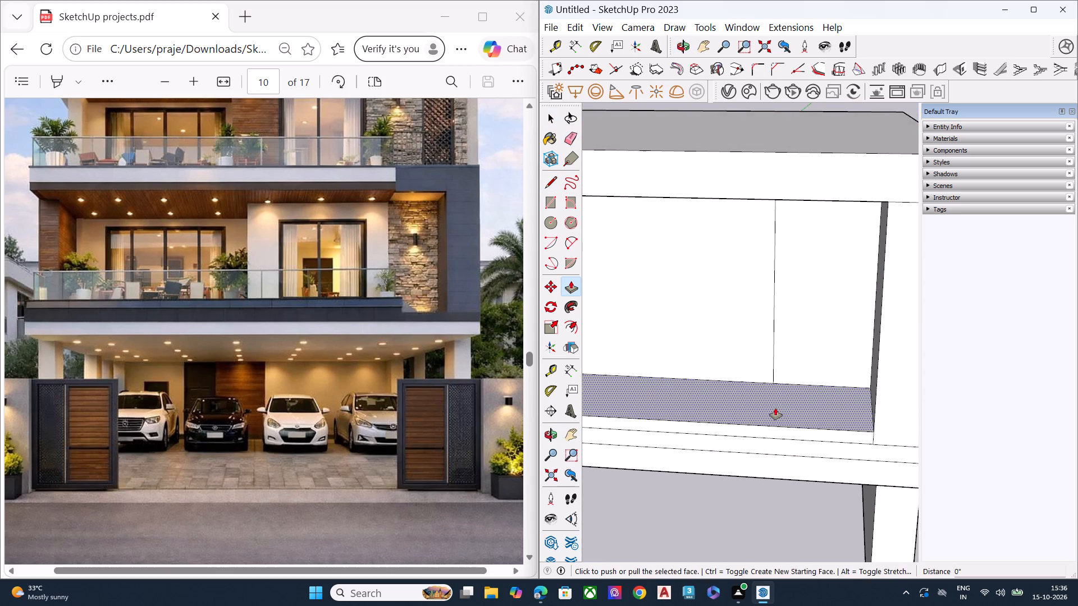
click(775, 408)
click(775, 404)
key(space)
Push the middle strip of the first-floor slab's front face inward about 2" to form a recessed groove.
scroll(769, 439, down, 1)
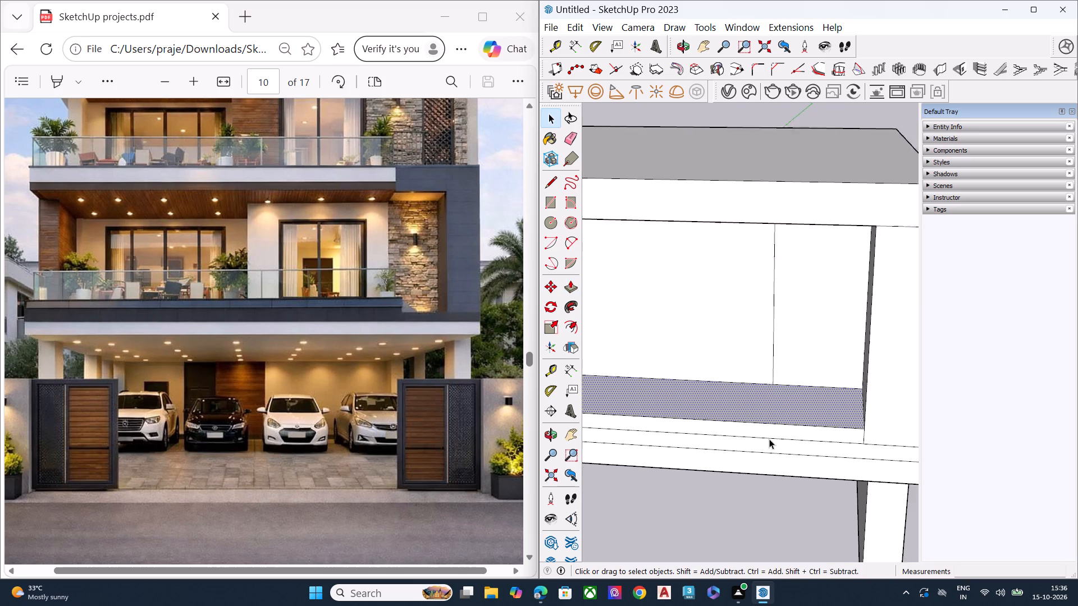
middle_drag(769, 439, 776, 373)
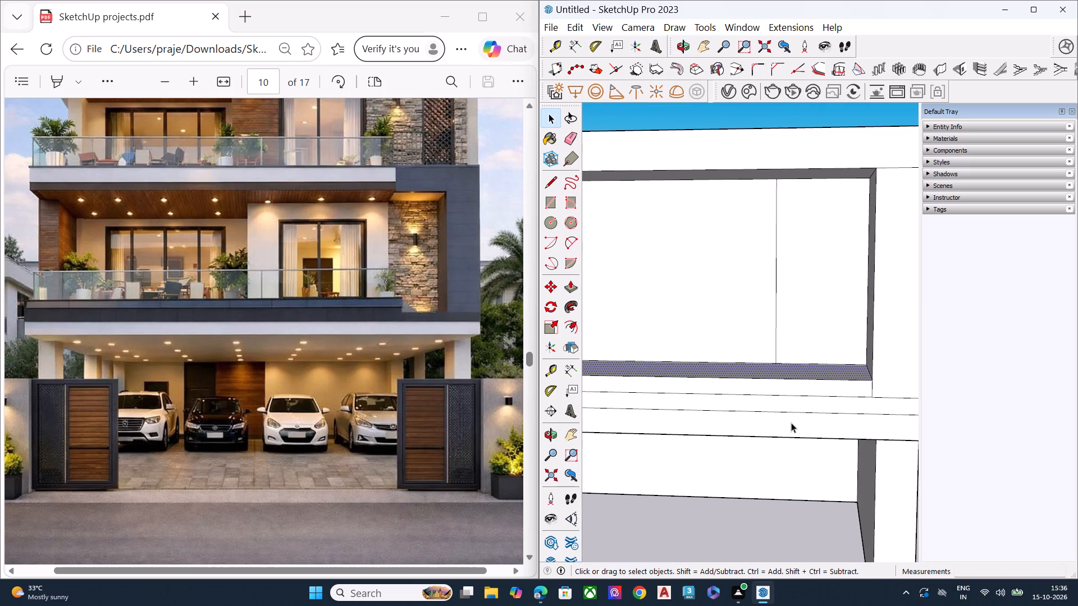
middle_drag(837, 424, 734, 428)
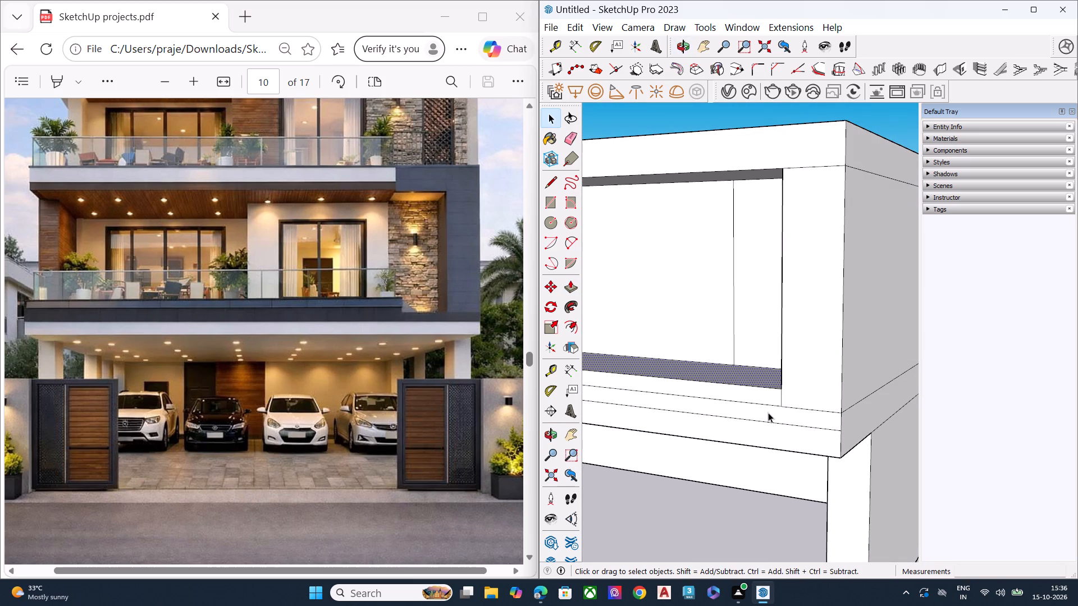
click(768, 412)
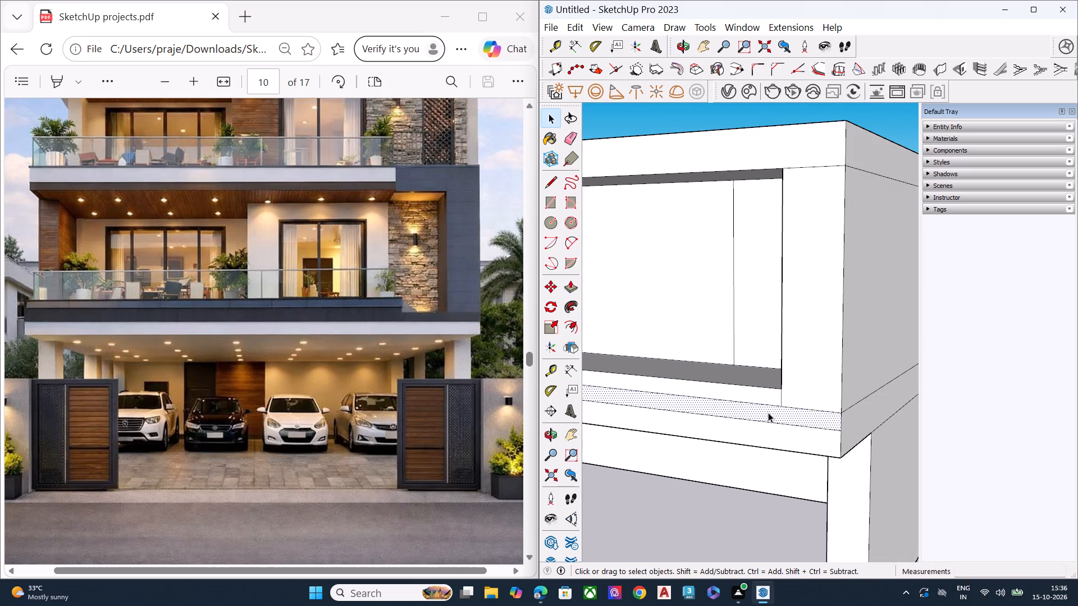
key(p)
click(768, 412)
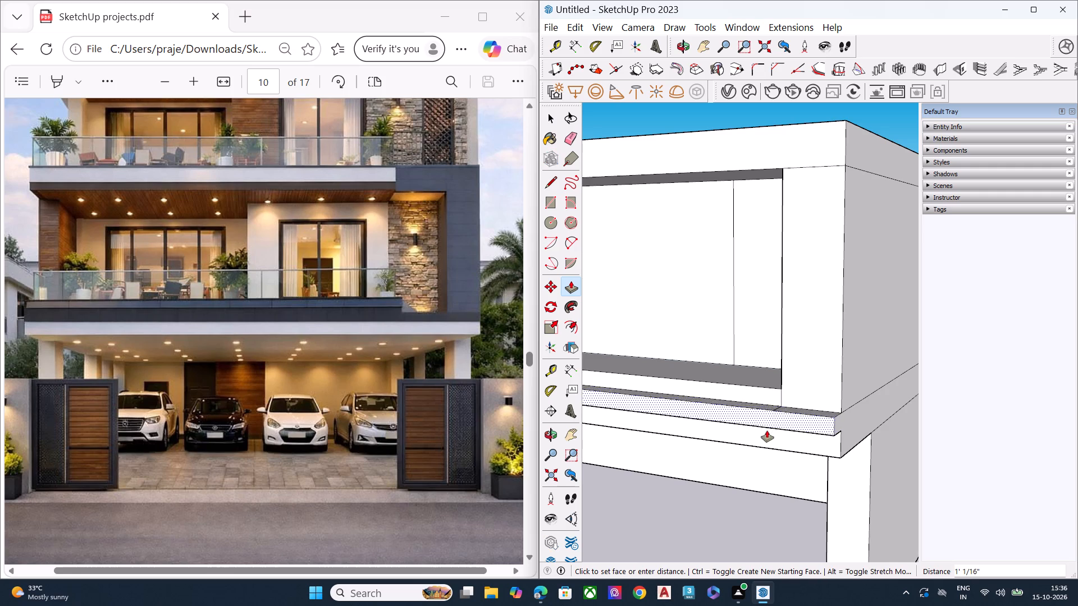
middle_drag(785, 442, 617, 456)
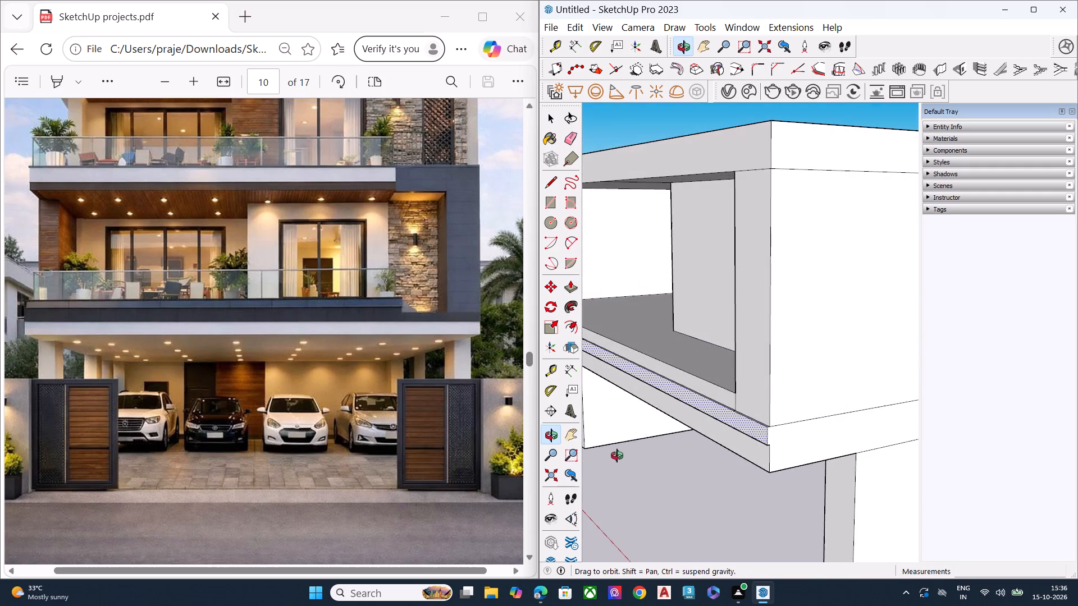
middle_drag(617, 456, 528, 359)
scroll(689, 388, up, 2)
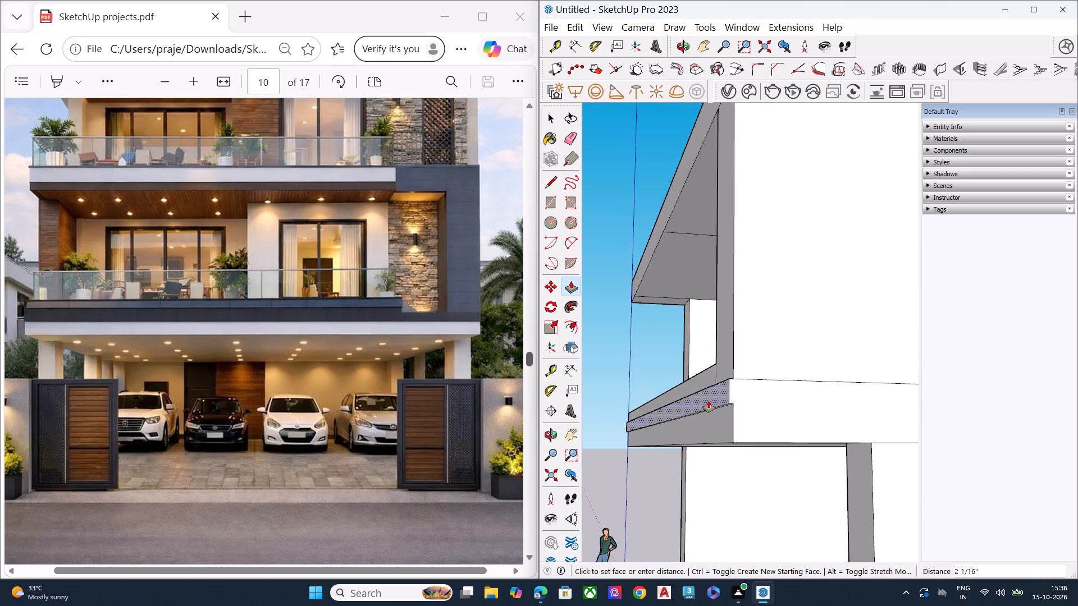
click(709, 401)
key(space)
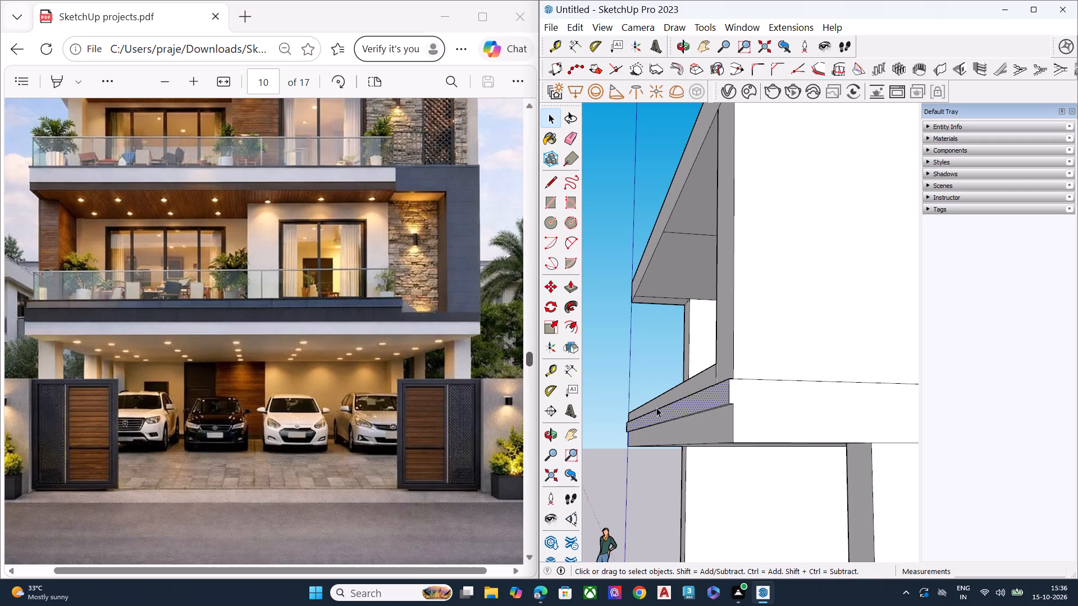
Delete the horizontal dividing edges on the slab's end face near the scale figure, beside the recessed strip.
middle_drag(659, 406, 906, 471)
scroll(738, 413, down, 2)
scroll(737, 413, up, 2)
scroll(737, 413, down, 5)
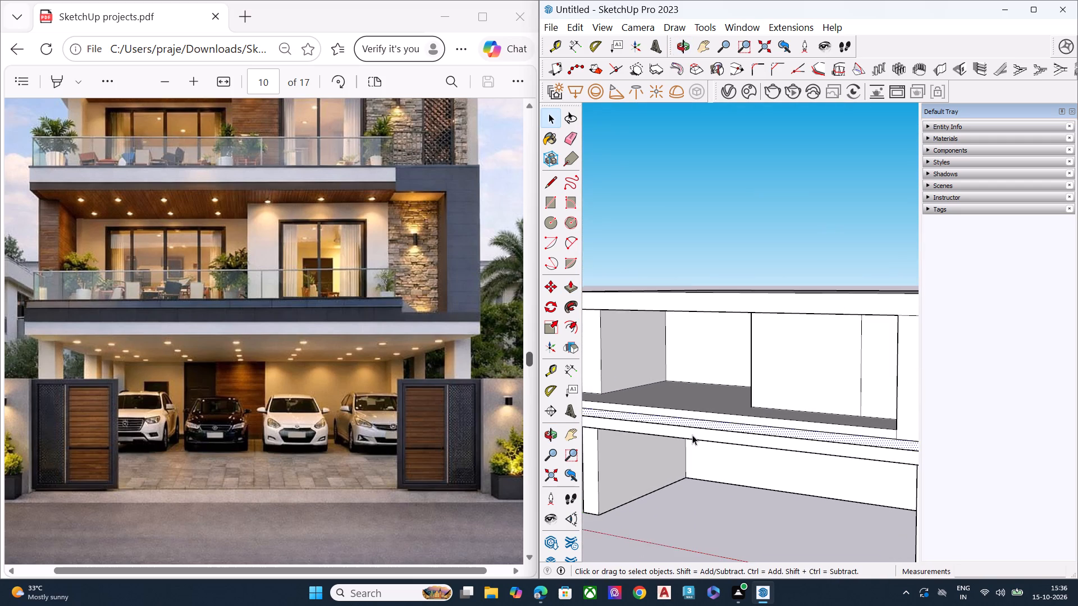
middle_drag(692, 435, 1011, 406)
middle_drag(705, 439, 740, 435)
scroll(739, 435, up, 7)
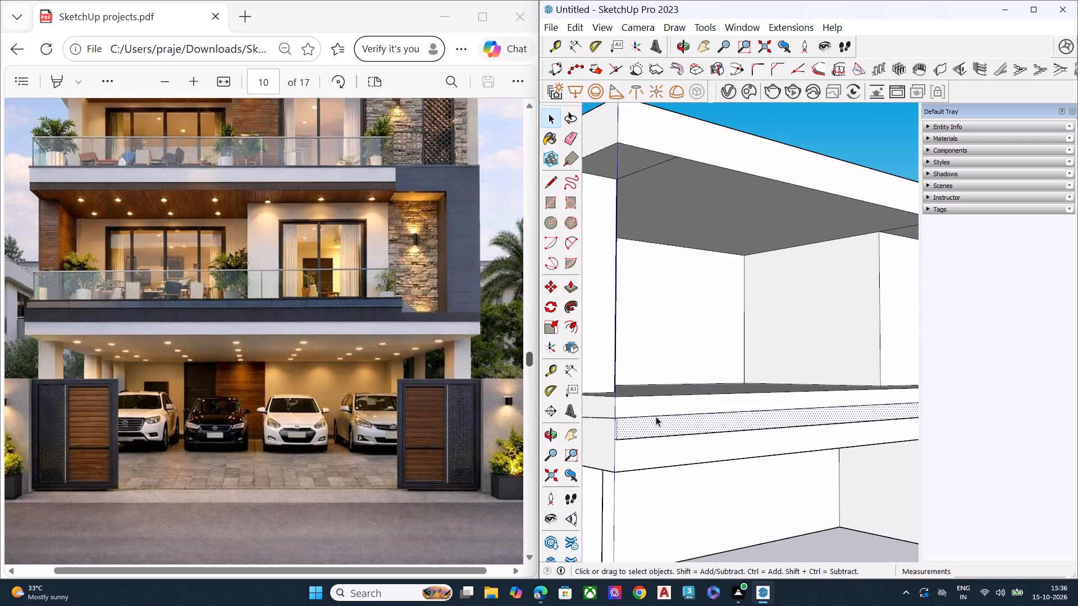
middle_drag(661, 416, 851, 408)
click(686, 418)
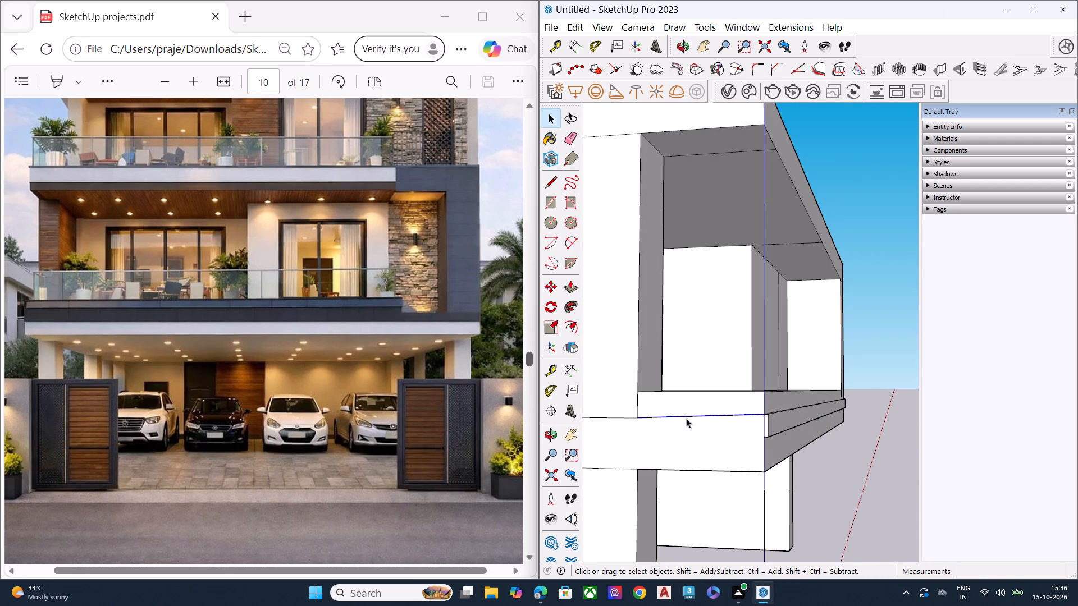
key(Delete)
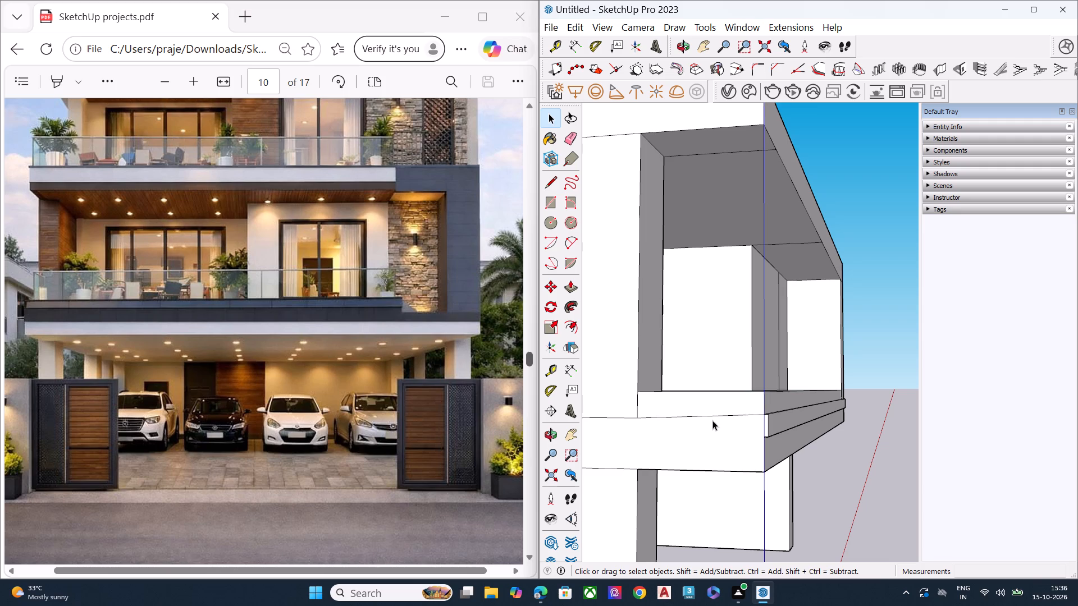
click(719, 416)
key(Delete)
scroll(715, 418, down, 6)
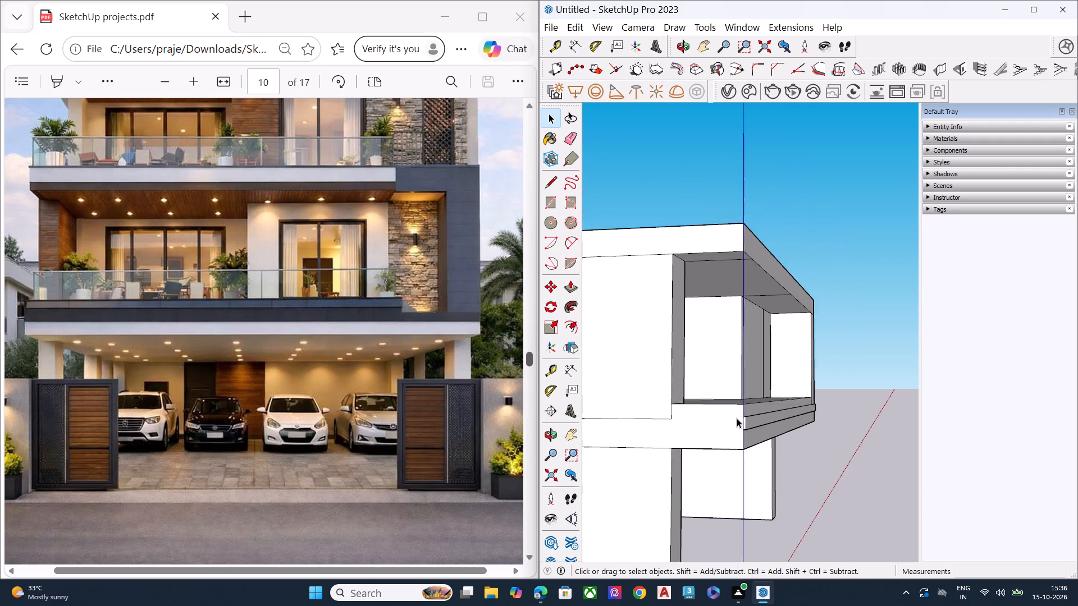
Examine the recessed strip and band proportions along the first-floor slab front toward the opposite end.
middle_drag(737, 418, 595, 466)
middle_drag(861, 418, 642, 442)
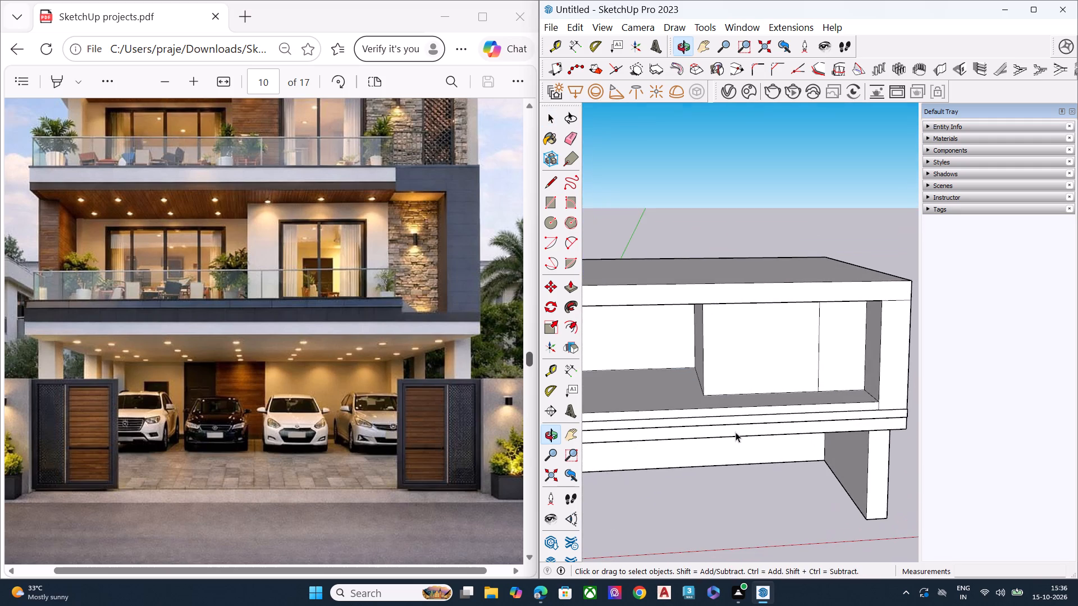
middle_drag(823, 426, 746, 375)
middle_drag(773, 385, 793, 386)
scroll(819, 394, up, 1)
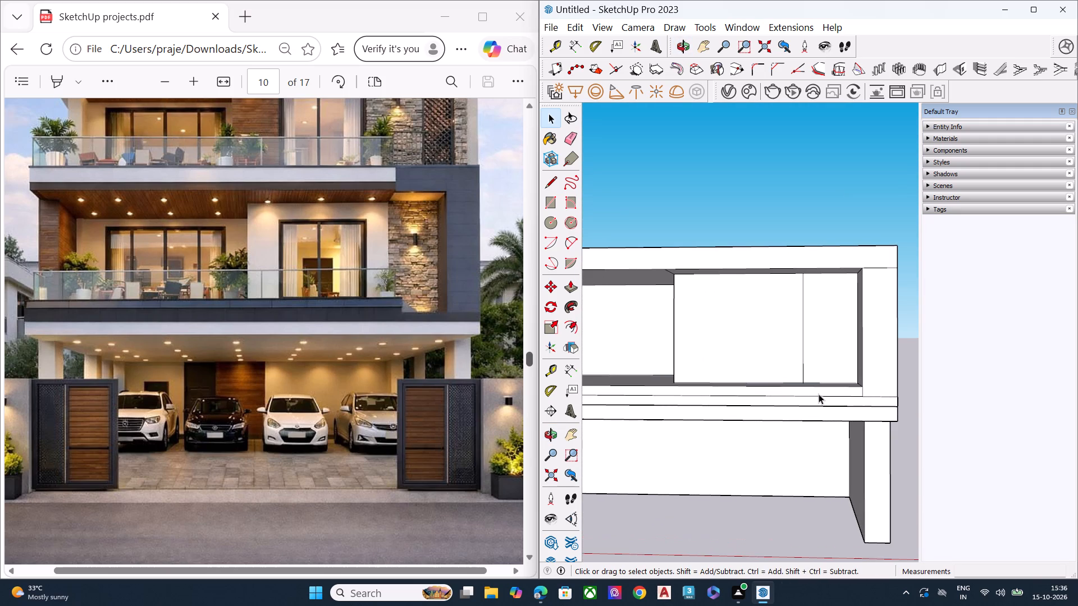
key(semicolon)
scroll(820, 394, up, 7)
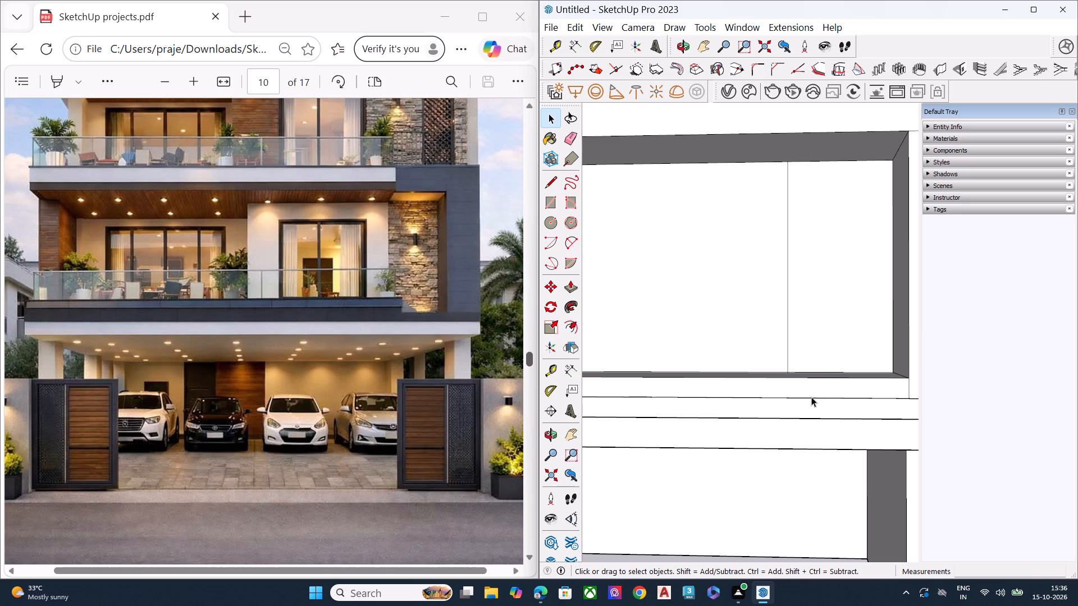
scroll(773, 411, down, 5)
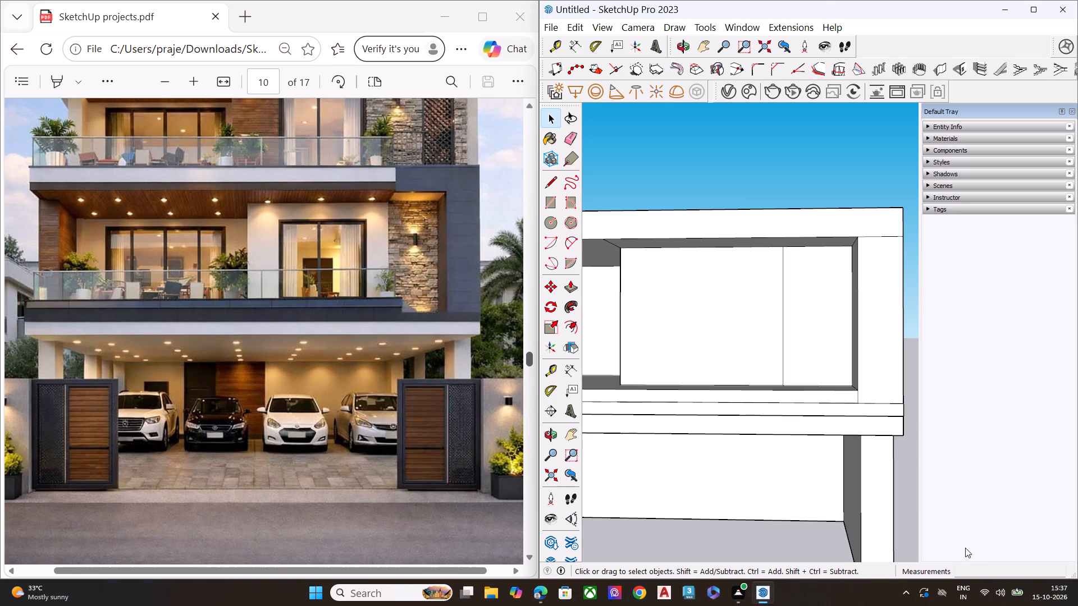
middle_drag(807, 408, 747, 469)
scroll(763, 444, up, 4)
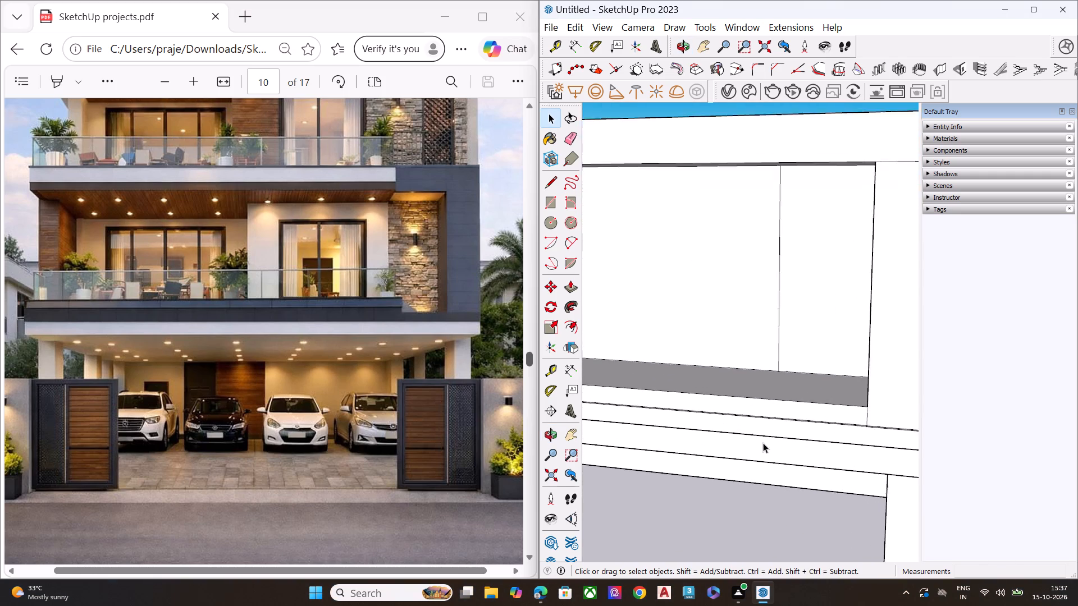
scroll(763, 443, up, 3)
scroll(675, 449, down, 4)
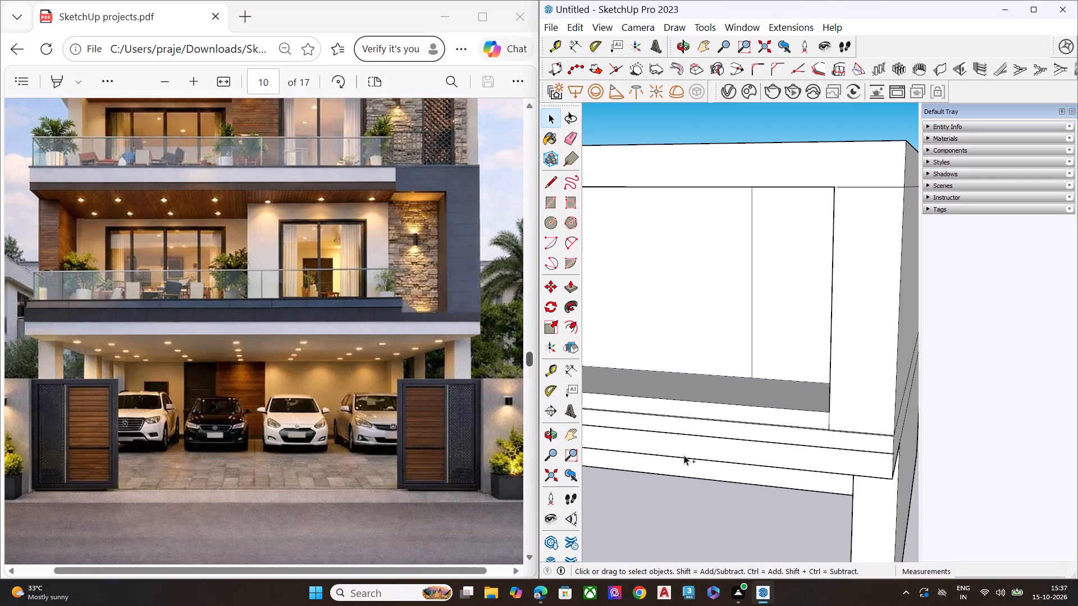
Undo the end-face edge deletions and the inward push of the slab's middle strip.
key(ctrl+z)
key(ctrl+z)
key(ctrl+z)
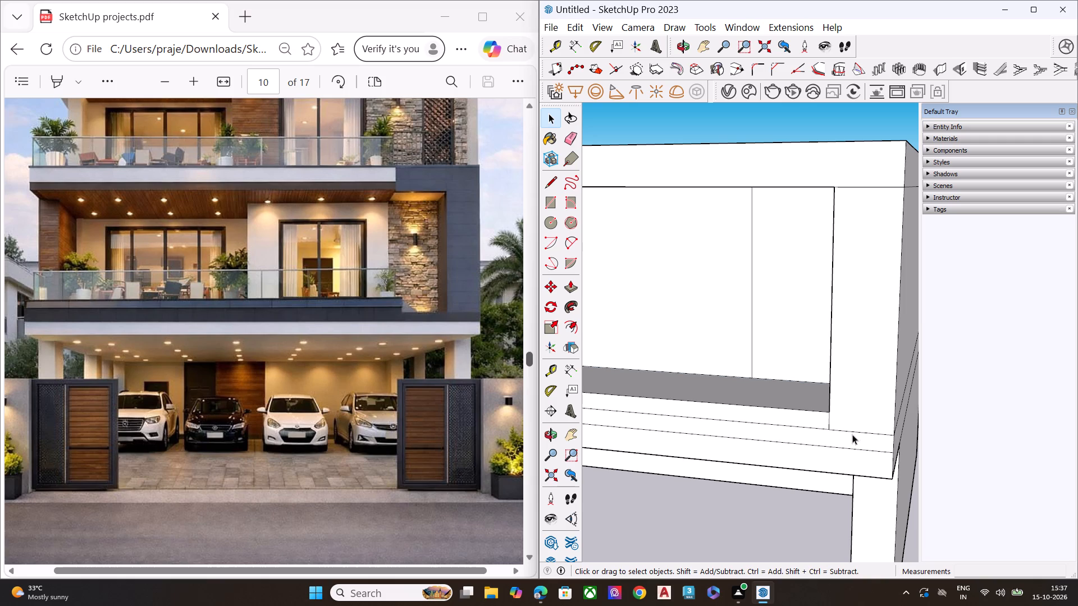
Delete the upper horizontal dividing edge along the first-floor slab's front face, below the balcony opening.
middle_drag(852, 434, 883, 410)
scroll(820, 415, up, 3)
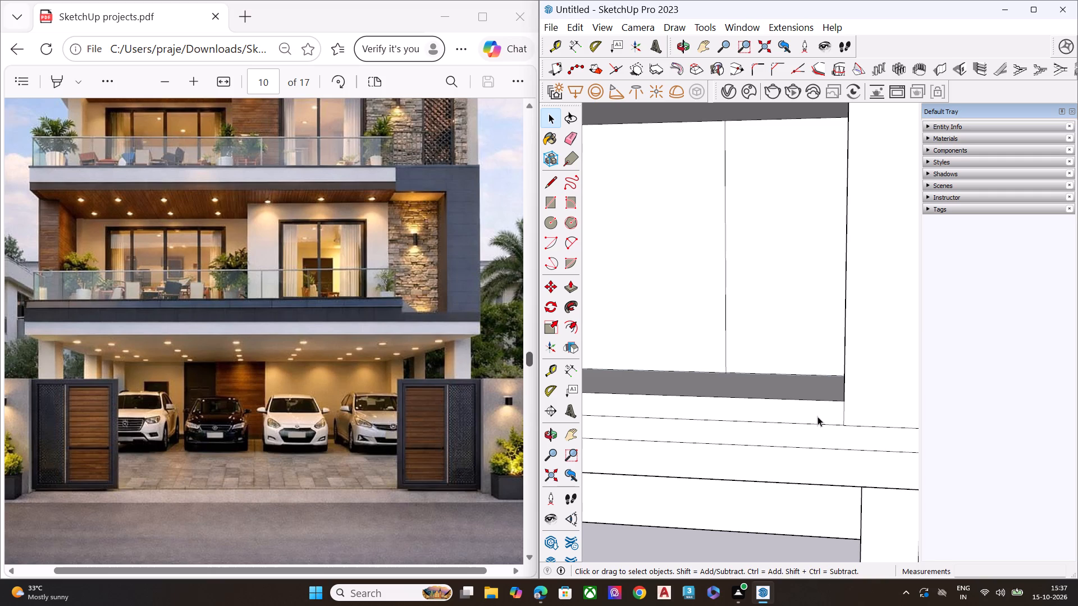
middle_drag(702, 434, 750, 385)
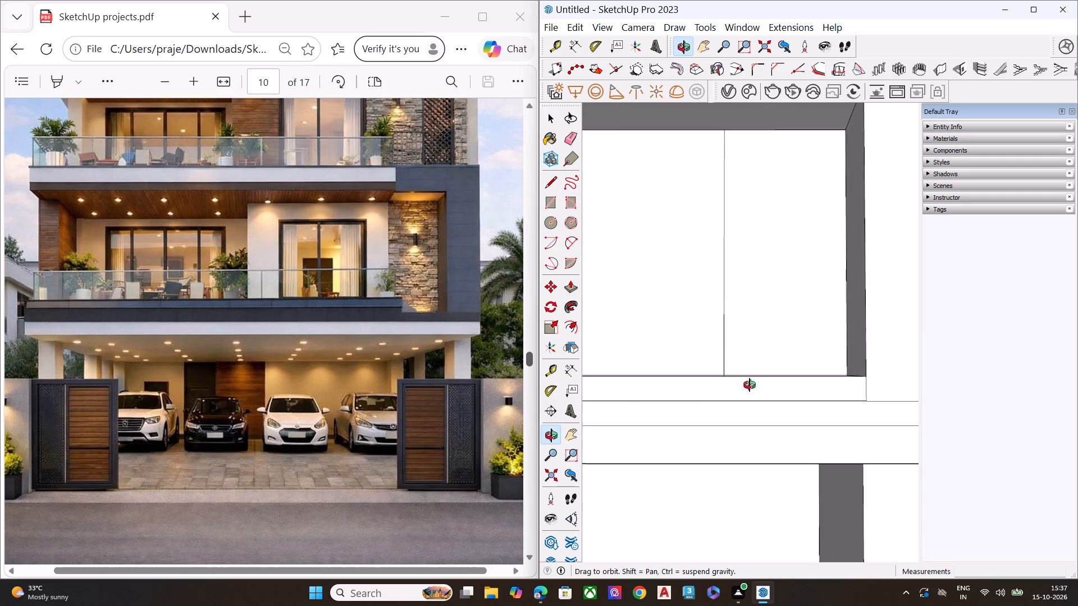
middle_drag(750, 385, 750, 384)
click(725, 398)
click(727, 401)
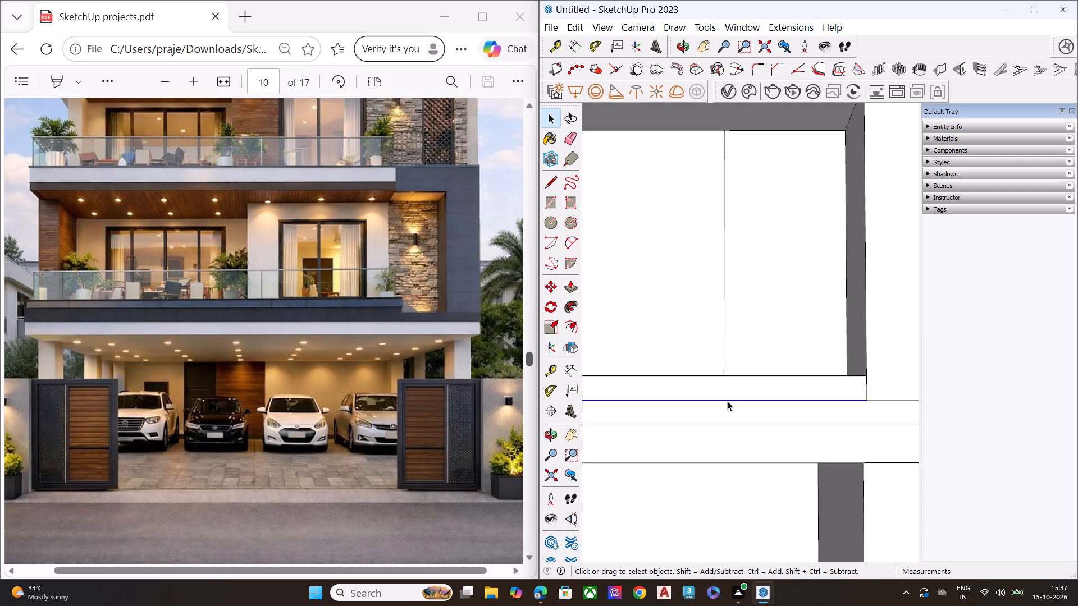
key(Delete)
Draw a small rectangle on the slab's front face with two lines, under the opening beside the end wall farthest from the scale figure.
key(l)
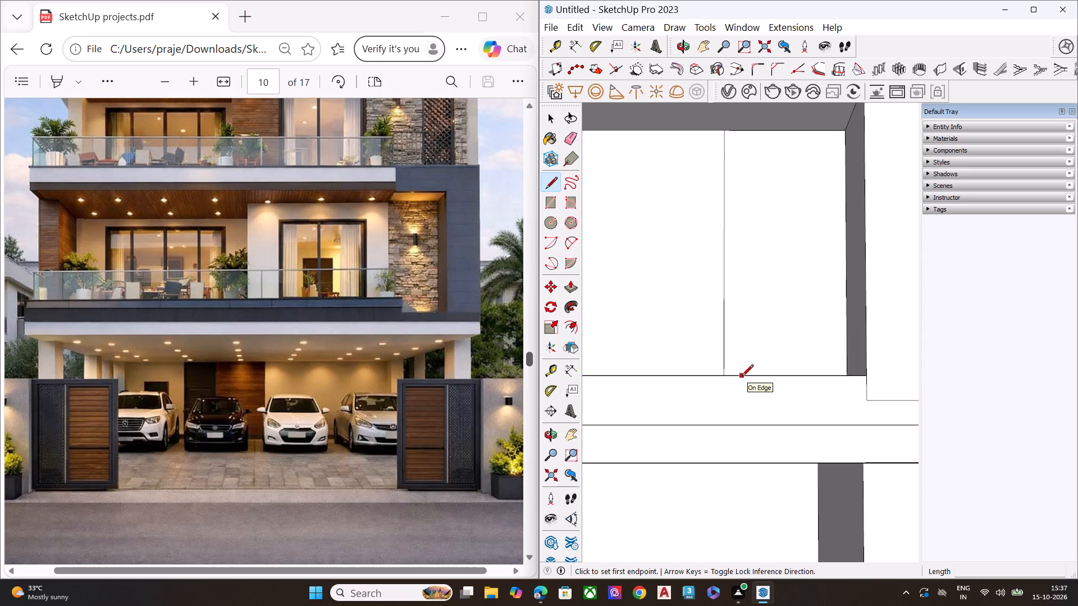
click(737, 376)
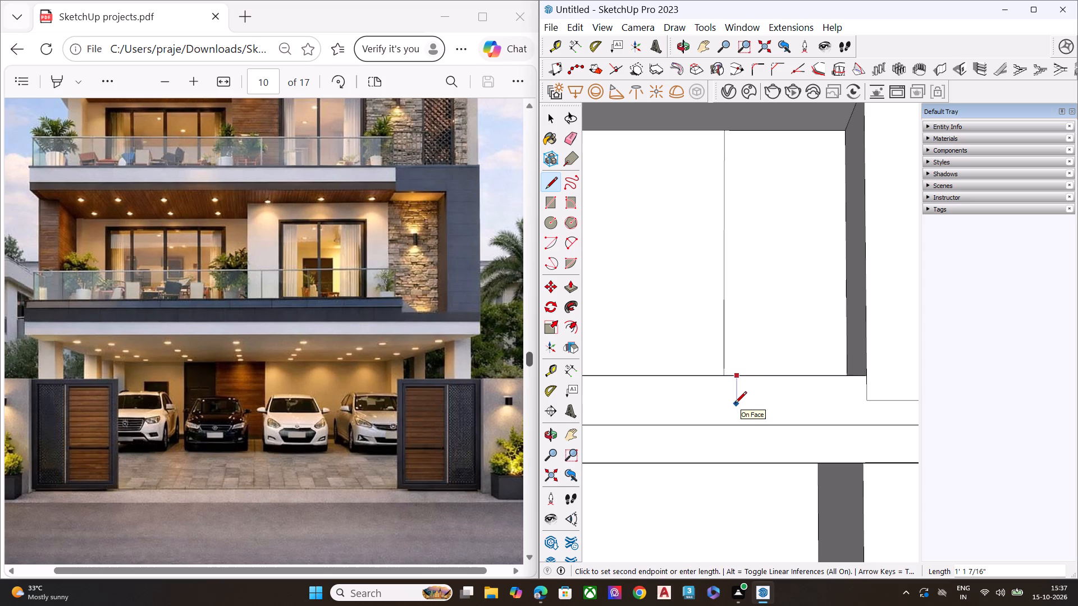
click(736, 401)
click(870, 400)
key(space)
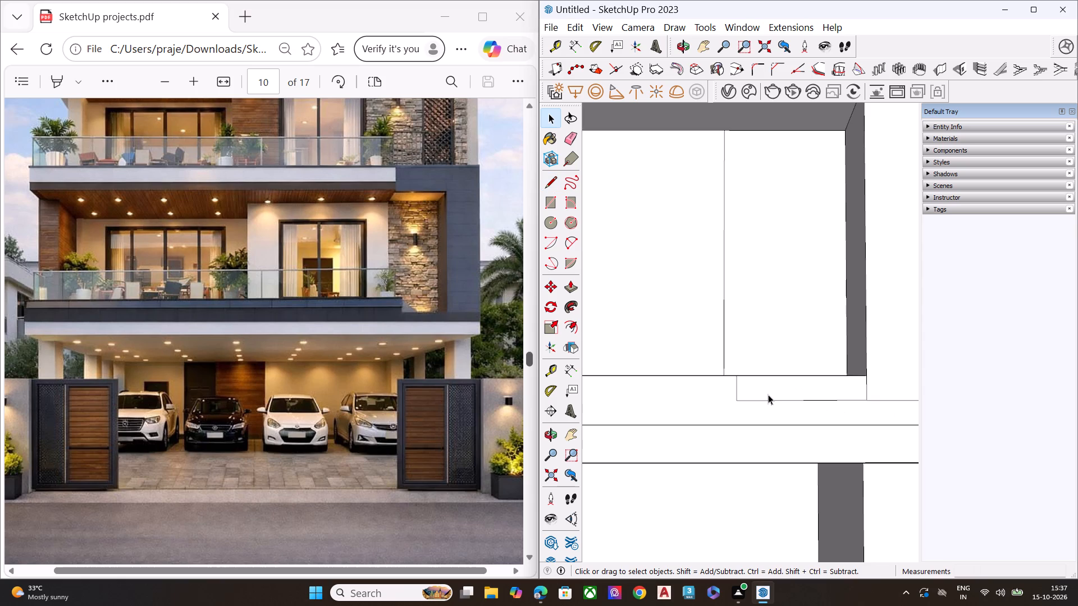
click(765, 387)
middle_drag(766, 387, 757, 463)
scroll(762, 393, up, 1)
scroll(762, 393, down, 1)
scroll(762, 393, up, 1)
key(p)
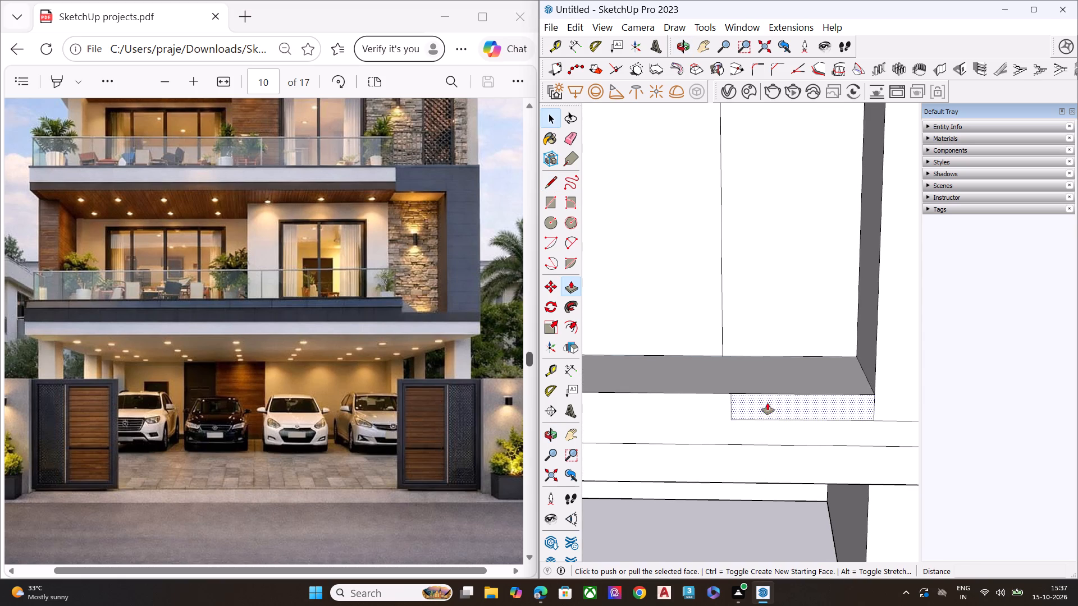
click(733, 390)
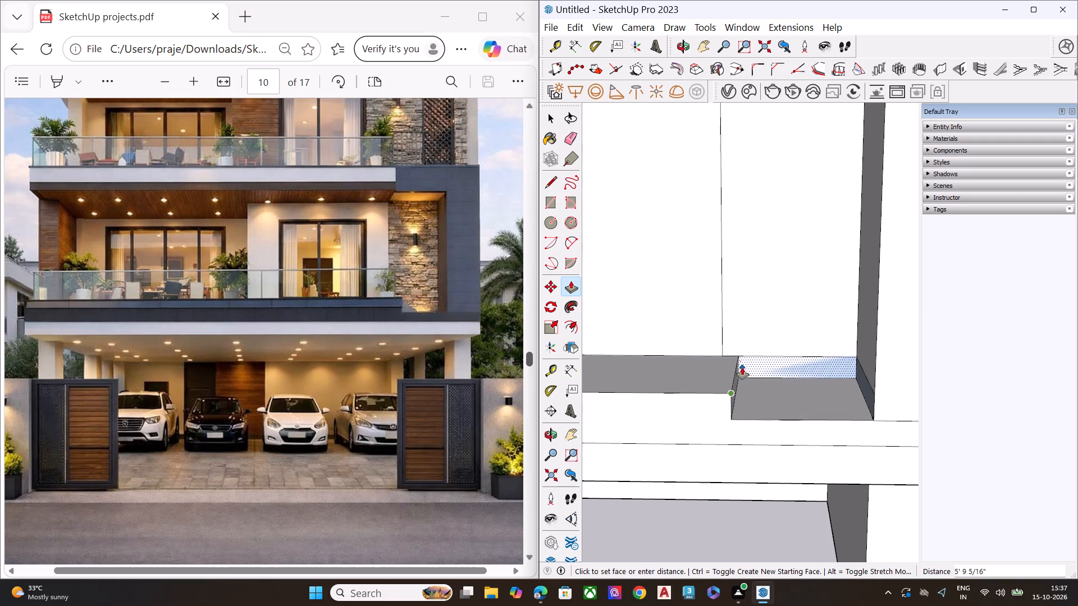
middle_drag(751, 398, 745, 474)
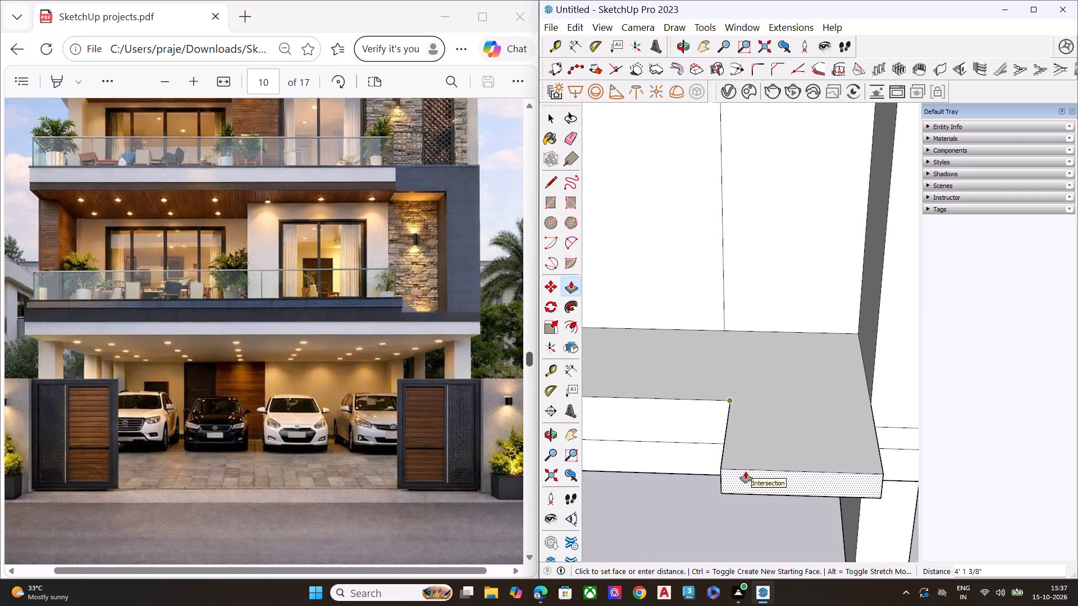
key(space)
Draw a line about 5' 9" long across the slab's top, from the small rectangle's upper corner back to the recessed wall.
text(L)
drag(731, 399, 731, 393)
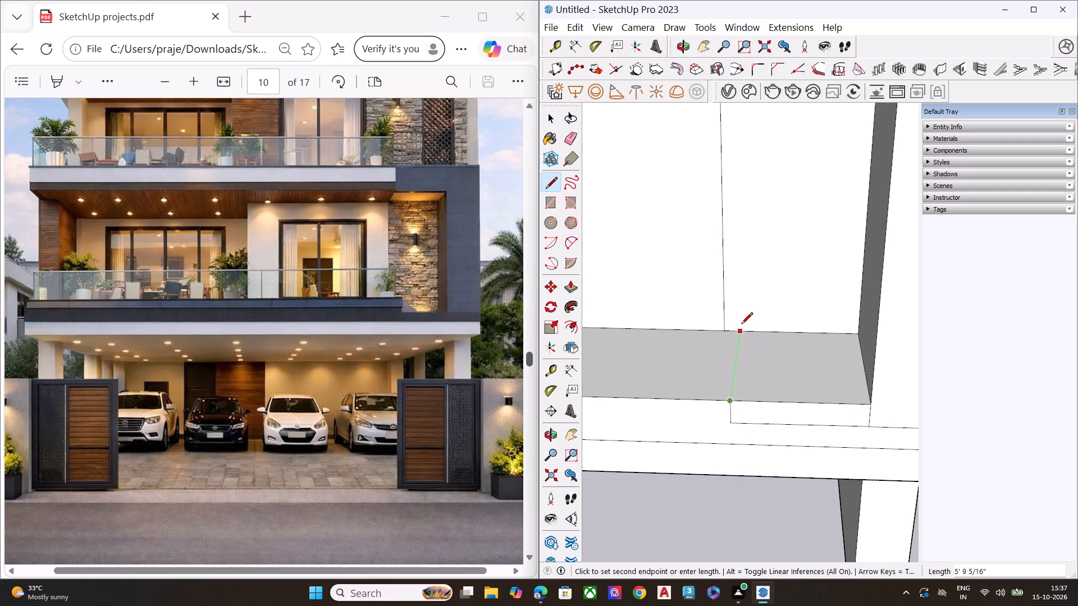
click(741, 324)
key(space)
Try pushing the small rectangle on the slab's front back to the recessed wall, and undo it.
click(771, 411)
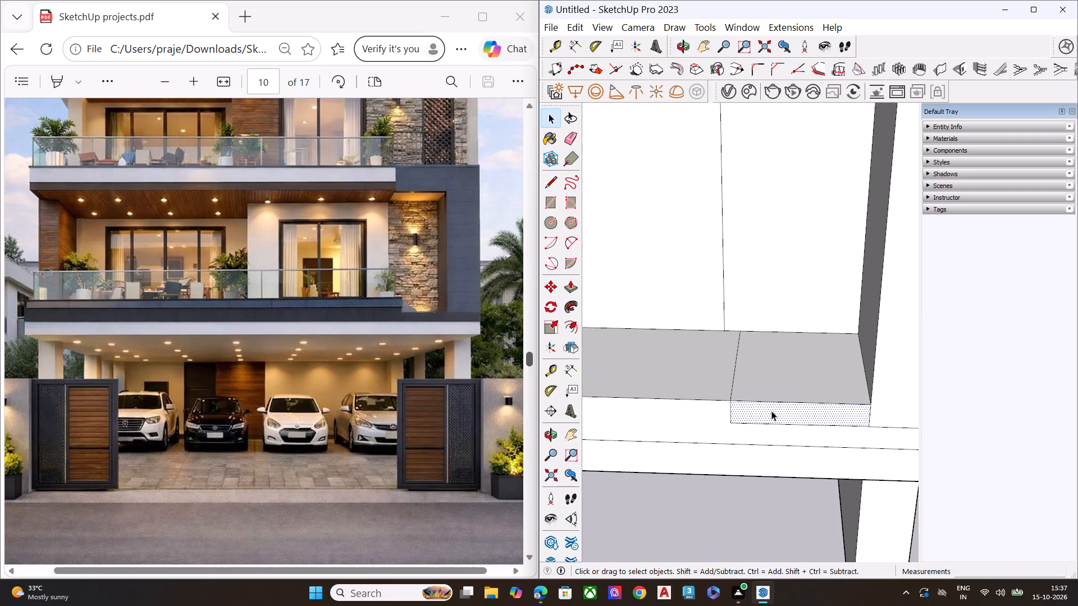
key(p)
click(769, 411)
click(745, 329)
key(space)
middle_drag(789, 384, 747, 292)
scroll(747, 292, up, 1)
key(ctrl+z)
Push the marked top patch of the slab down about 9" to the rectangle's lower line, forming a notch beside the end wall.
middle_drag(760, 355, 780, 431)
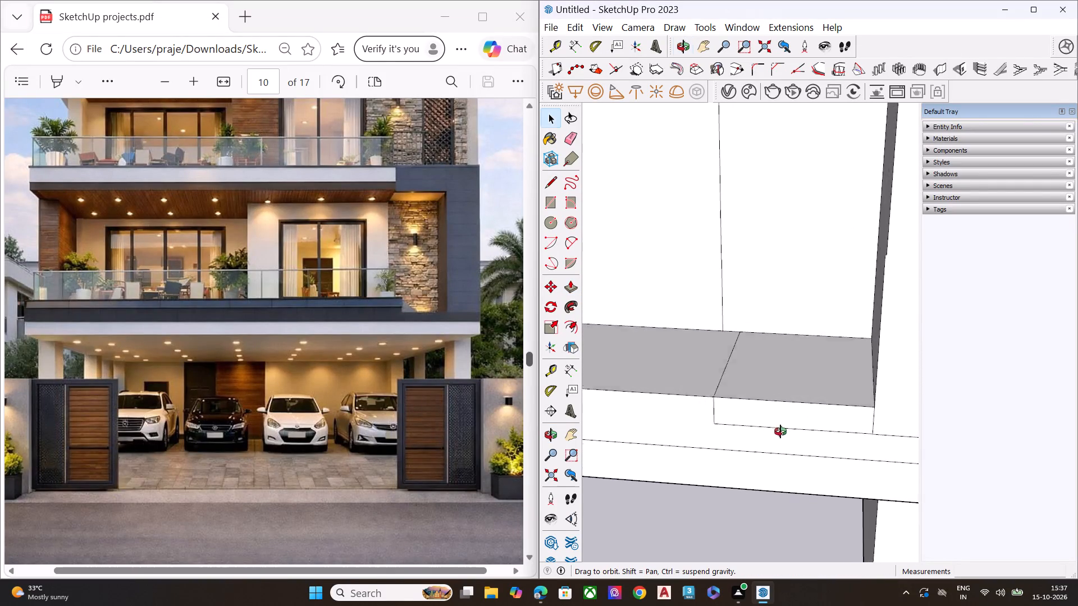
middle_drag(780, 431, 898, 496)
click(783, 391)
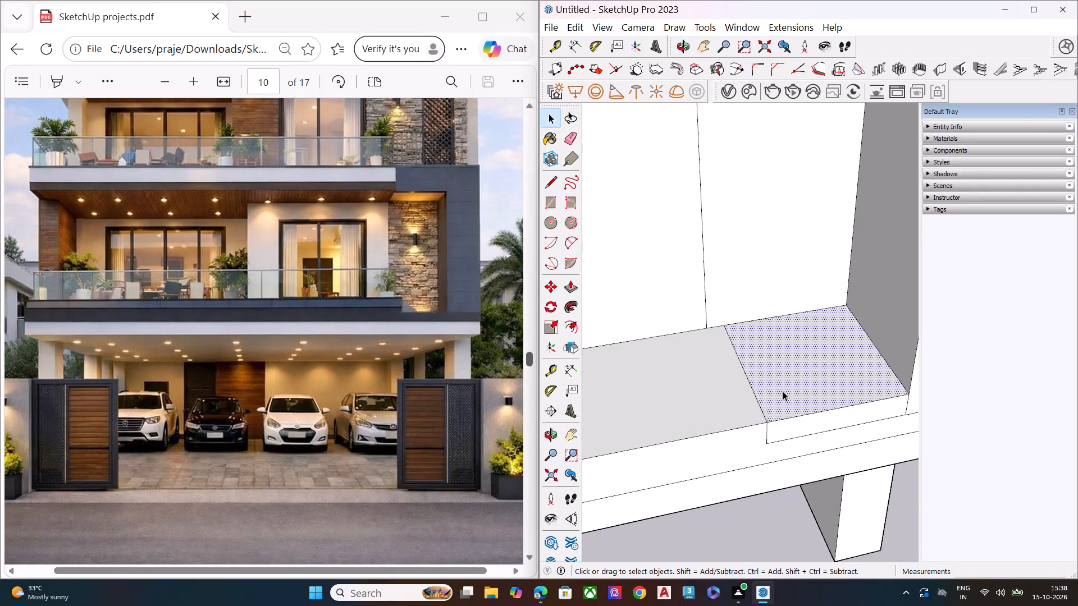
key(p)
click(770, 421)
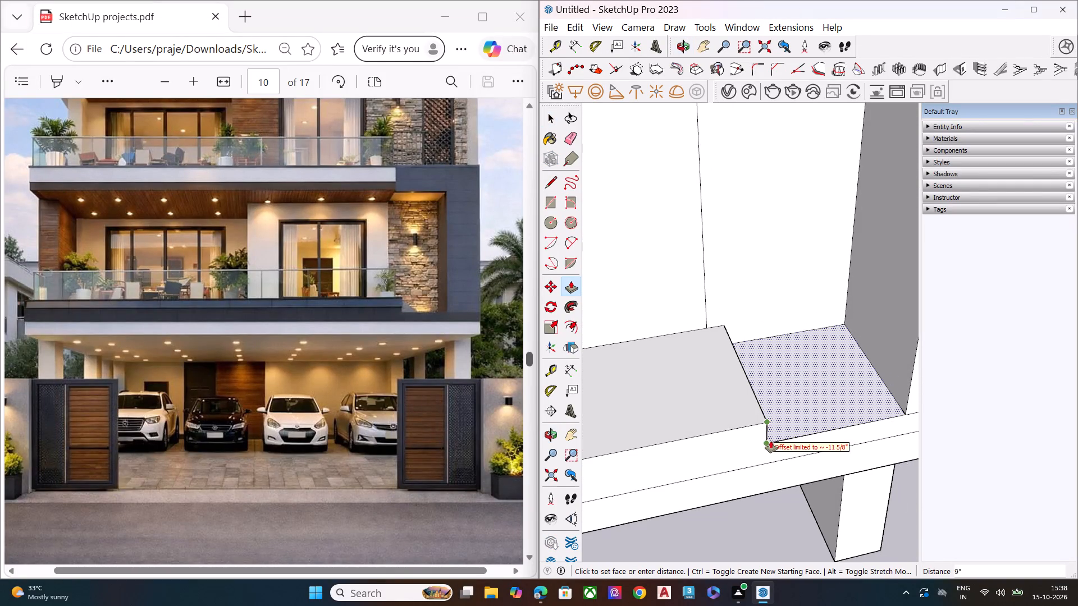
click(771, 443)
key(space)
Delete the horizontal dividing edge on the first-floor slab's end face near the scale figure.
scroll(761, 437, down, 4)
click(772, 541)
middle_drag(778, 494, 742, 381)
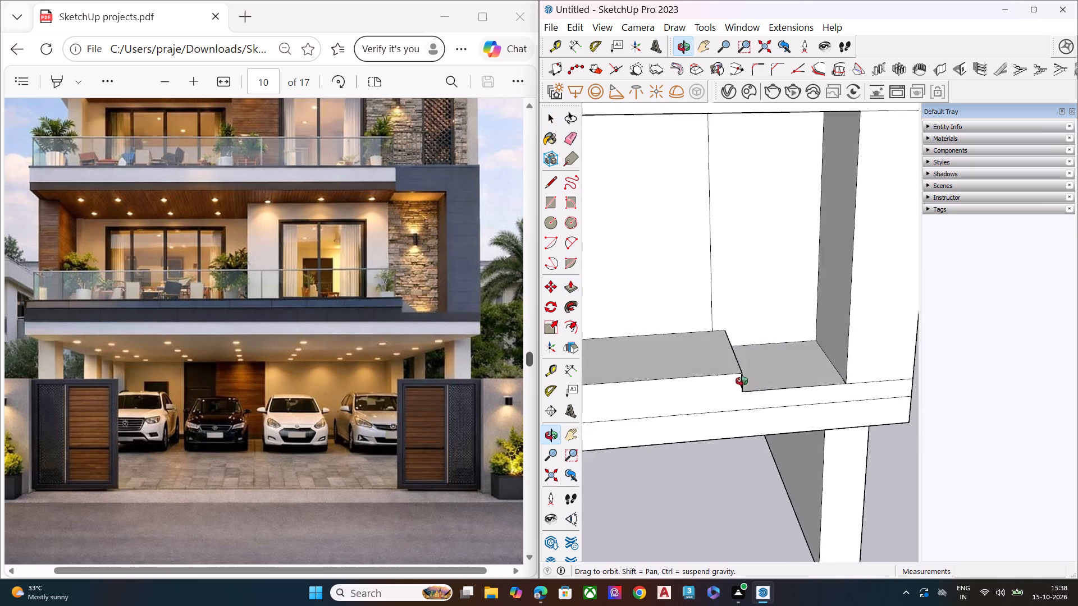
middle_drag(742, 381, 741, 370)
scroll(739, 364, up, 1)
scroll(815, 346, down, 14)
middle_drag(723, 388, 640, 318)
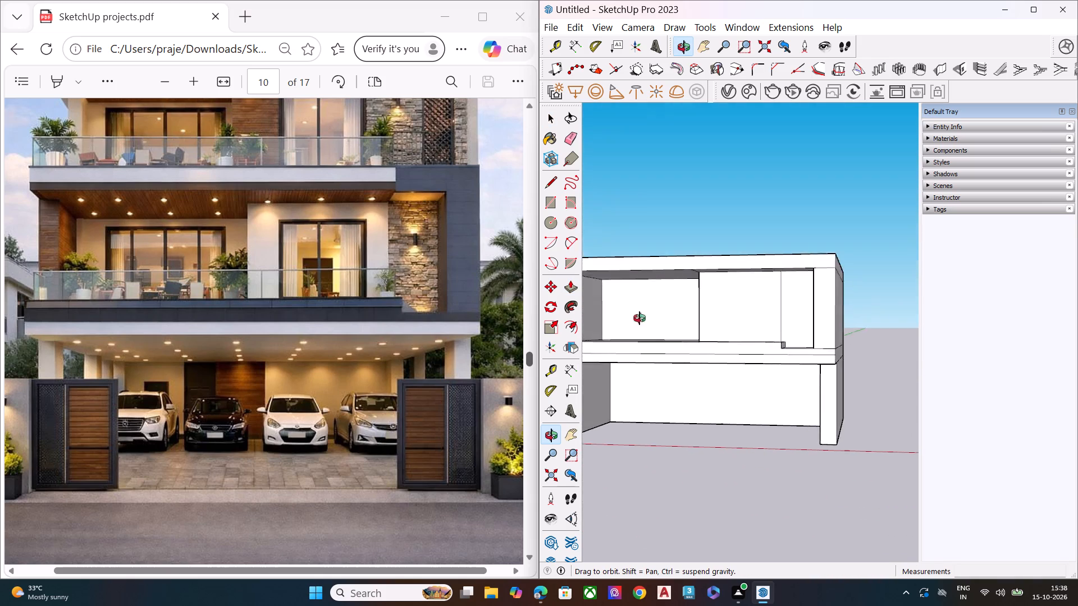
middle_drag(640, 318, 898, 300)
scroll(641, 328, up, 6)
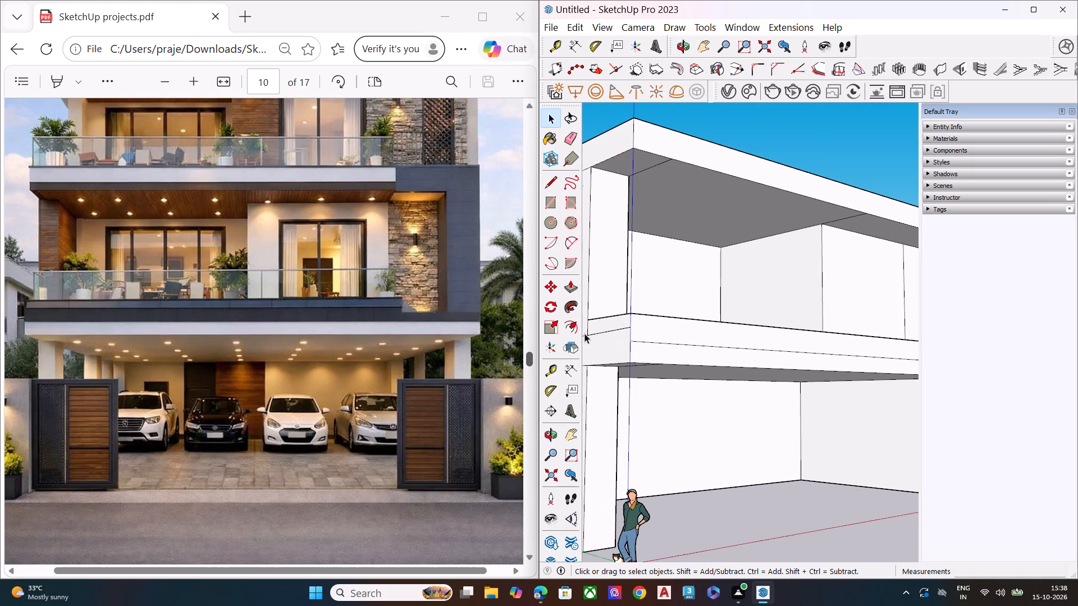
click(611, 329)
click(616, 328)
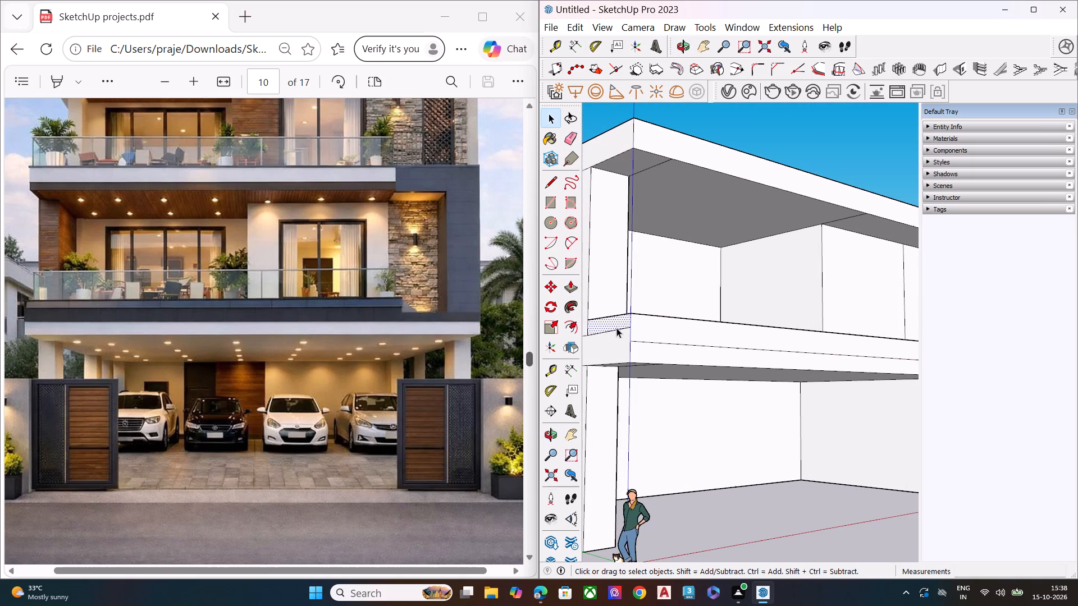
click(620, 329)
key(Delete)
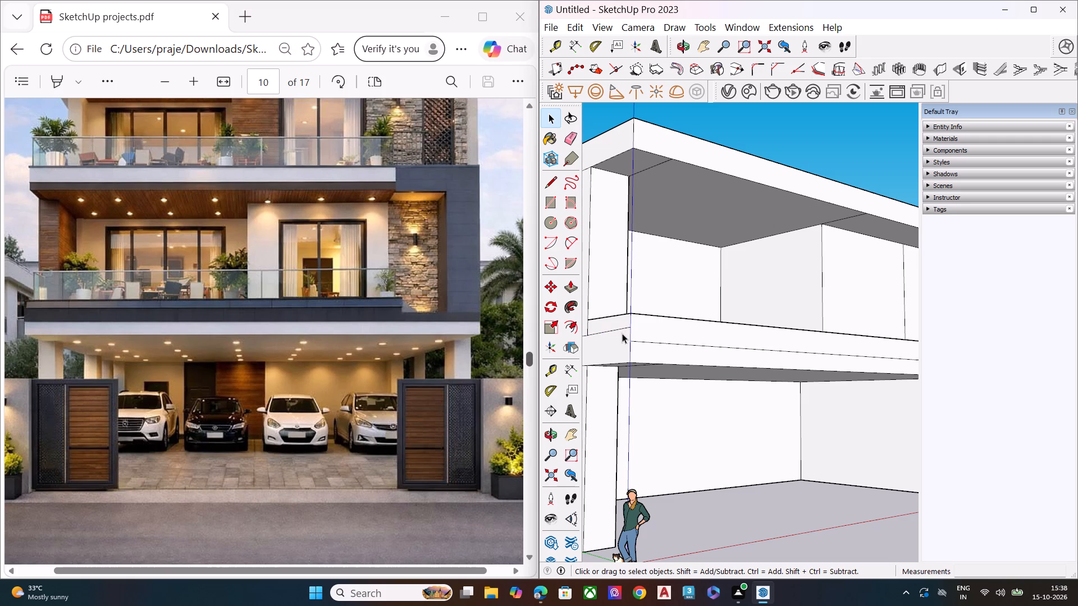
click(621, 328)
key(Delete)
Draw a dividing line about 41' 8" long across the slab front's upper band, from the scale-figure end to the notch.
middle_drag(628, 336, 619, 380)
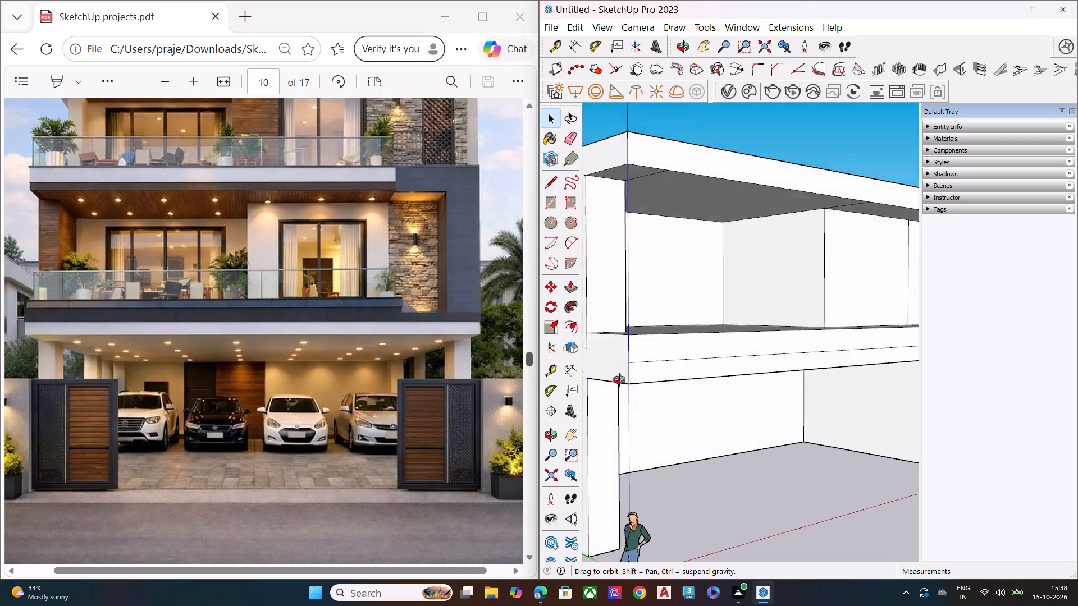
middle_drag(619, 380, 551, 419)
scroll(695, 352, down, 5)
middle_drag(790, 392, 695, 354)
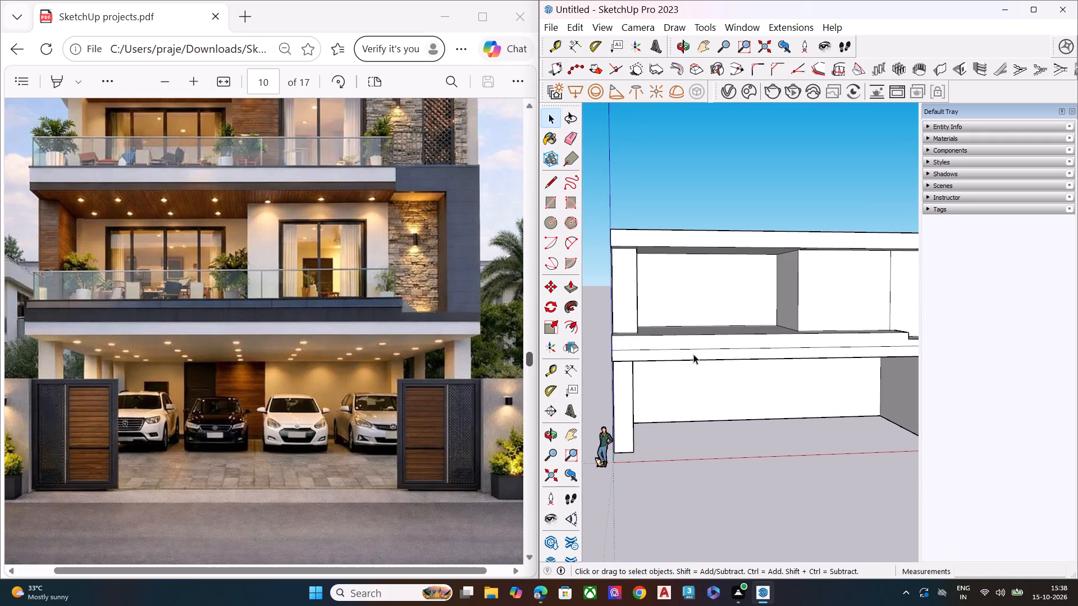
scroll(637, 329, up, 7)
key(l)
scroll(612, 357, down, 2)
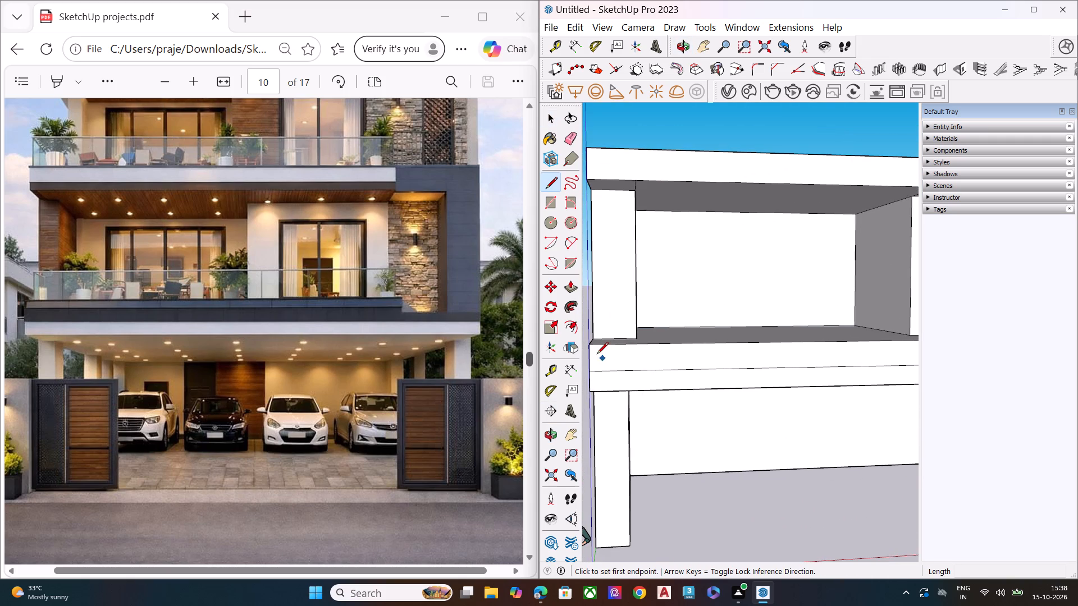
scroll(588, 357, up, 6)
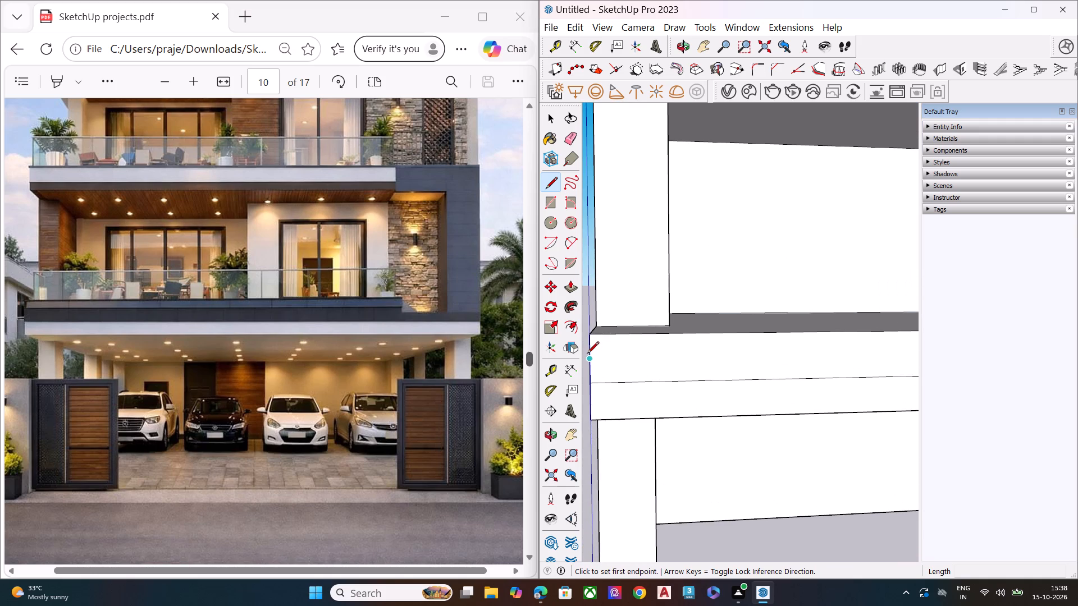
click(588, 352)
scroll(582, 359, down, 4)
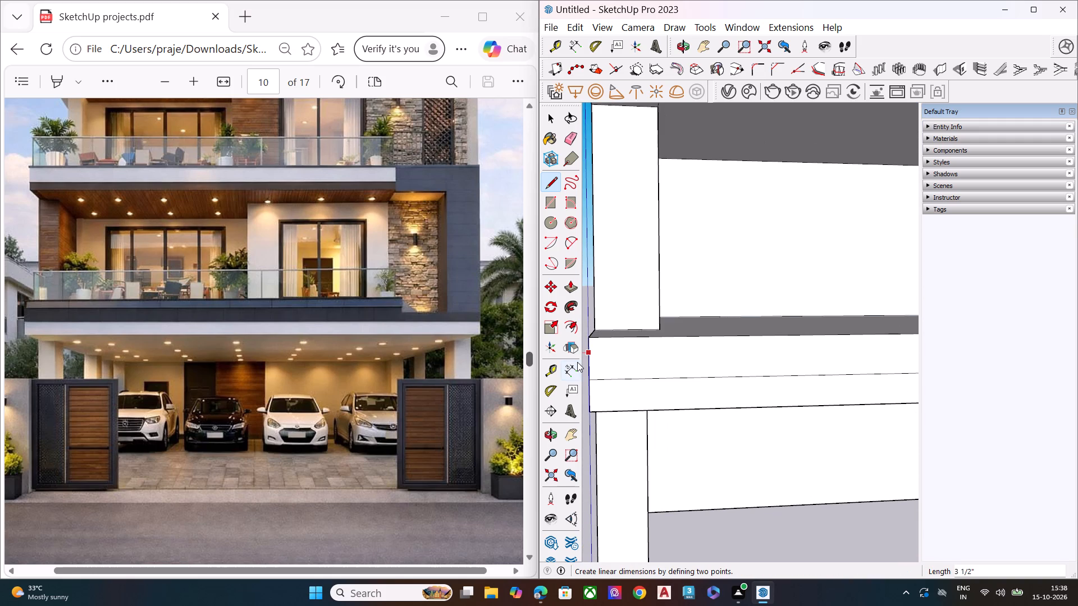
scroll(577, 362, down, 8)
scroll(683, 384, down, 8)
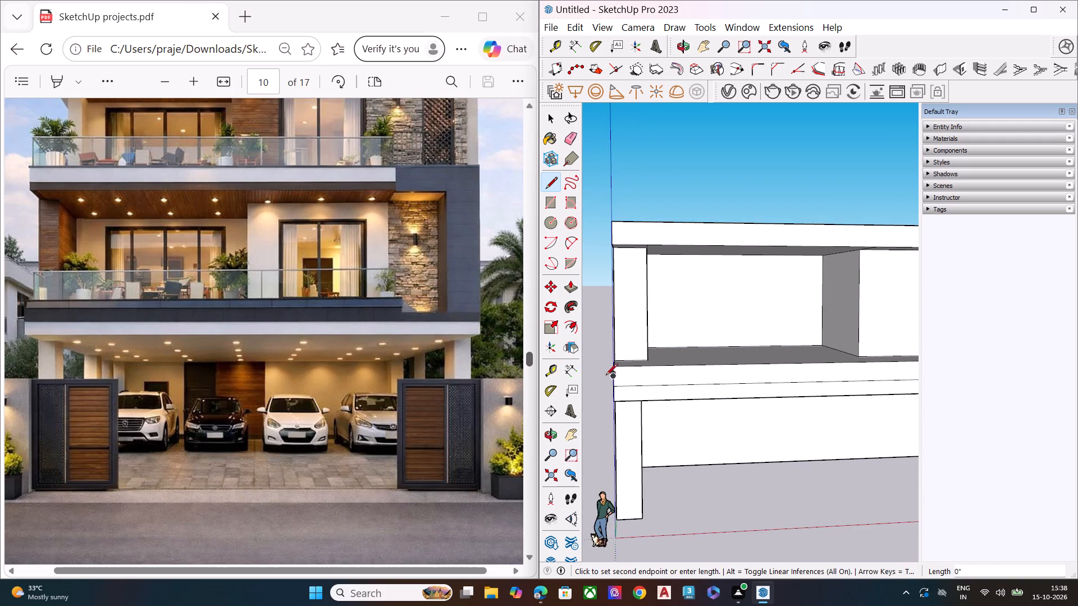
scroll(605, 376, down, 7)
scroll(814, 378, up, 9)
scroll(875, 357, up, 8)
click(874, 357)
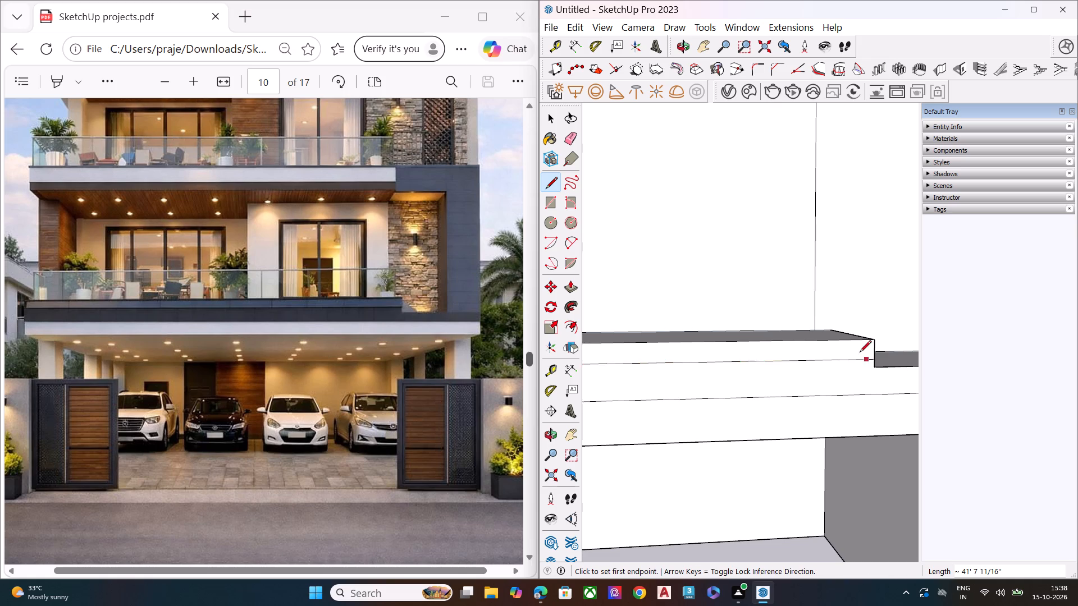
scroll(861, 339, down, 15)
middle_drag(834, 382, 770, 374)
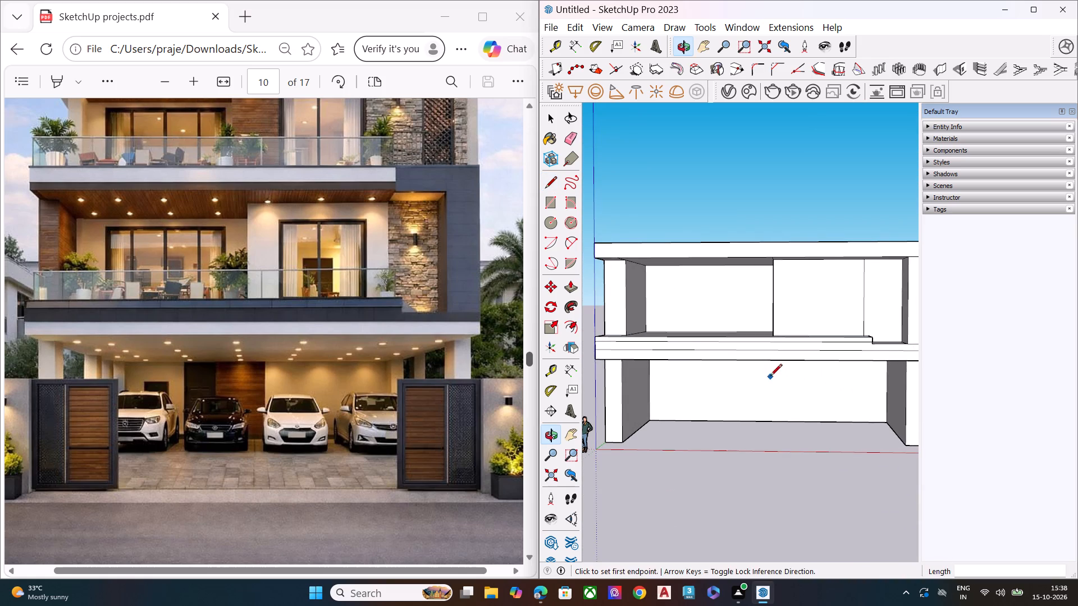
key(space)
Raise the first-floor slab's top surface next to the notch by about 2 11/16".
scroll(903, 351, up, 6)
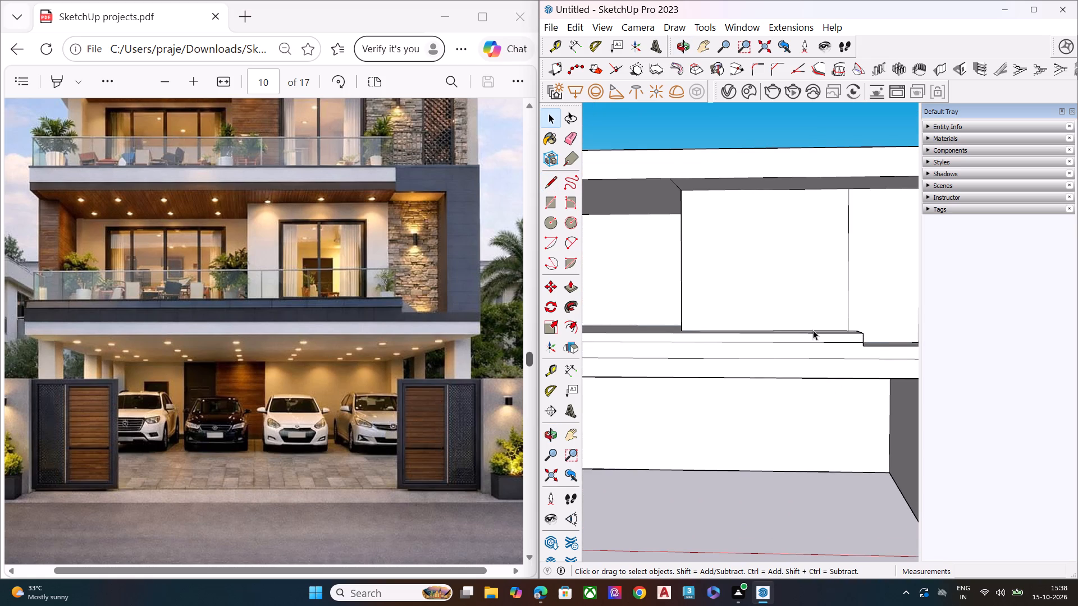
scroll(817, 334, up, 5)
middle_drag(851, 341, 841, 374)
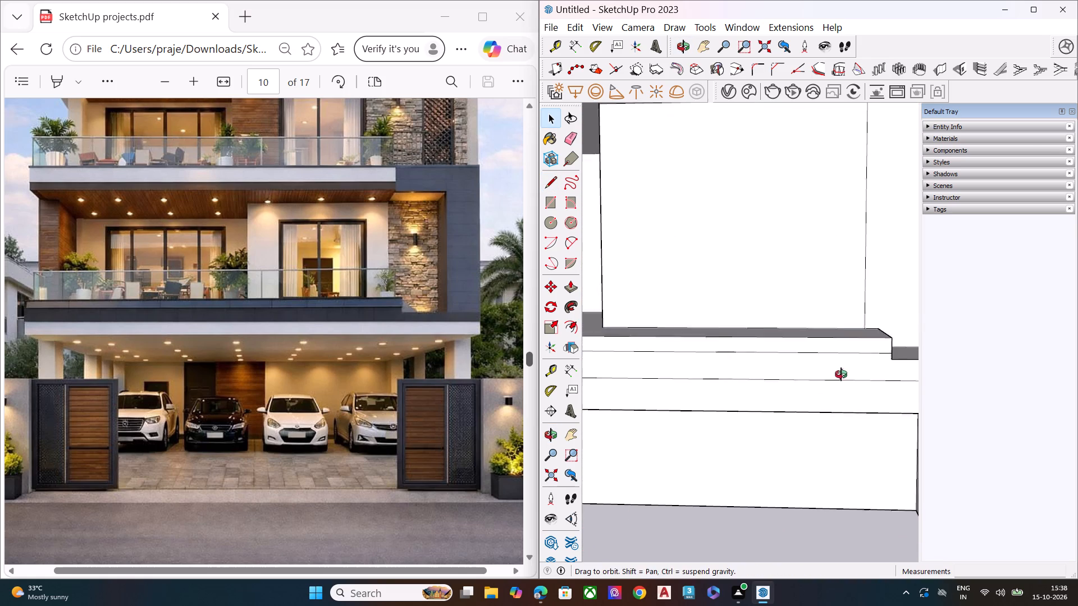
middle_drag(841, 374, 830, 397)
click(828, 355)
key(p)
click(828, 355)
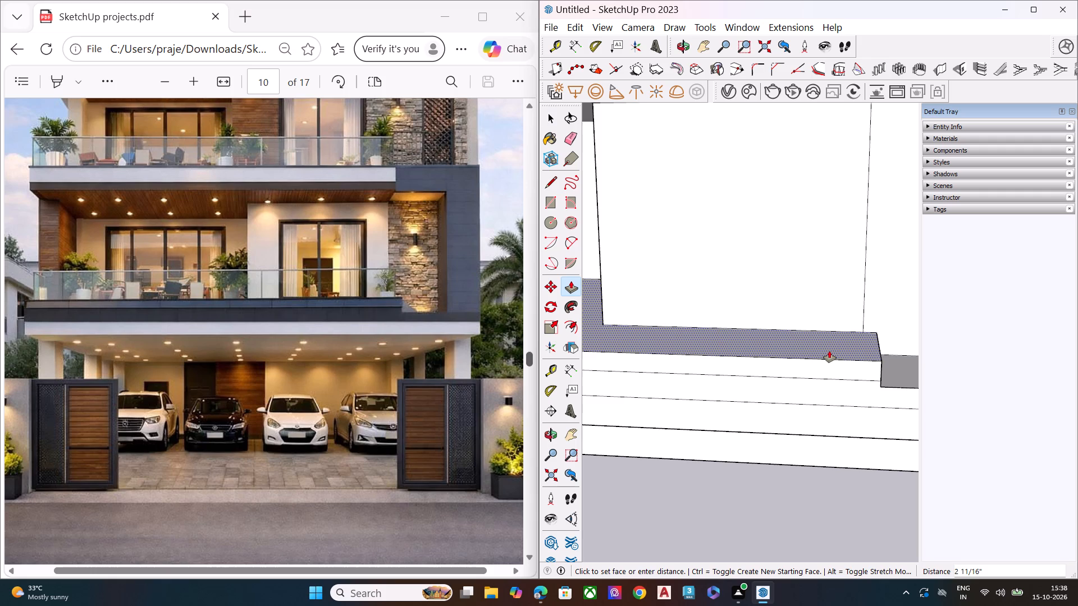
click(829, 351)
key(space)
Pull the top face of the slab above the first floor upward to make that slab thicker.
scroll(814, 365, down, 3)
scroll(820, 372, up, 1)
scroll(829, 380, down, 3)
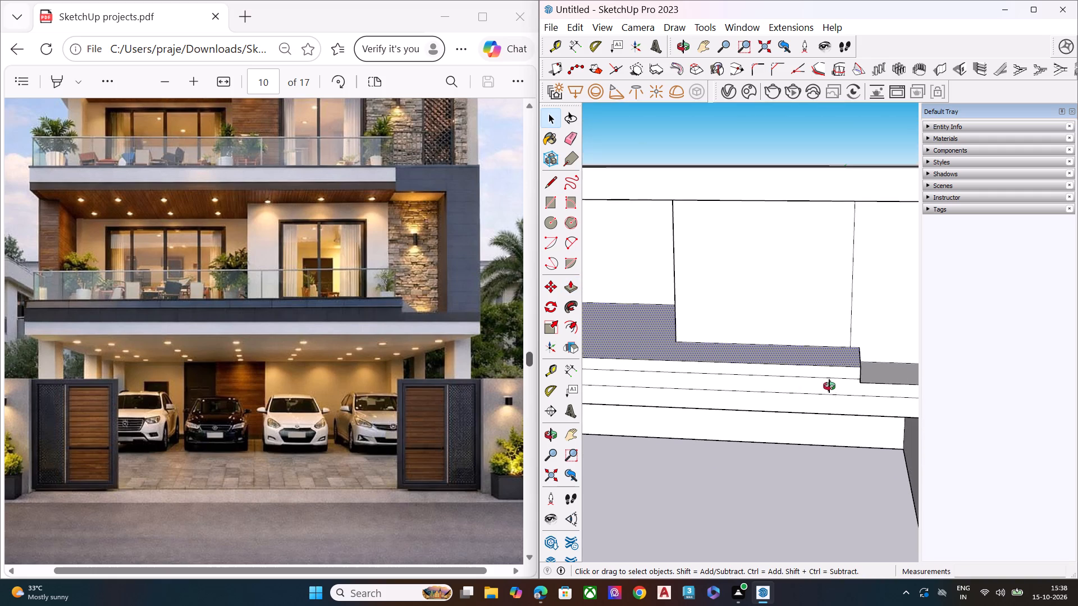
middle_drag(830, 387, 832, 345)
scroll(810, 312, down, 2)
scroll(810, 315, up, 1)
scroll(810, 316, down, 6)
middle_drag(806, 302, 799, 434)
double_click(797, 259)
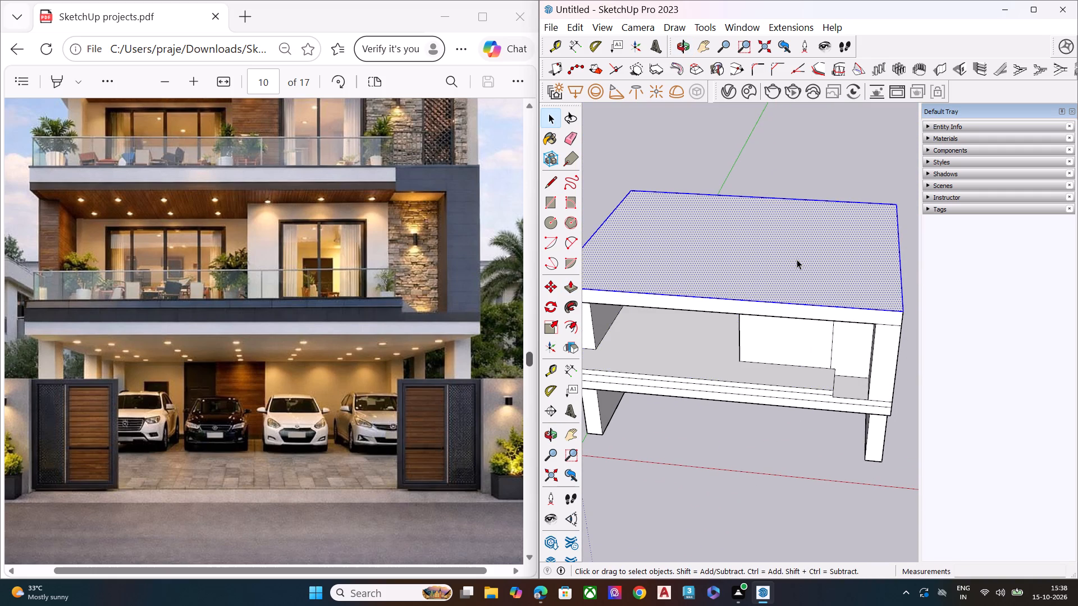
key(p)
click(797, 259)
click(806, 238)
key(space)
middle_drag(808, 306, 834, 229)
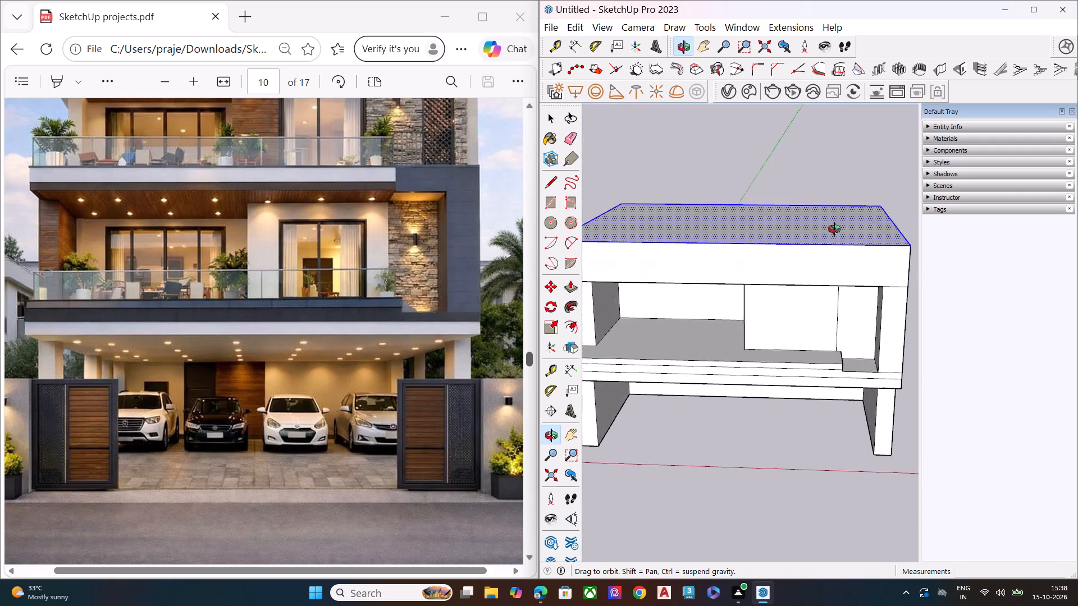
Erase the two short dividing edges on the underside of the slab above the first floor, at both end walls.
middle_drag(834, 229, 835, 132)
scroll(737, 168, up, 2)
scroll(792, 213, down, 5)
middle_drag(702, 238, 698, 182)
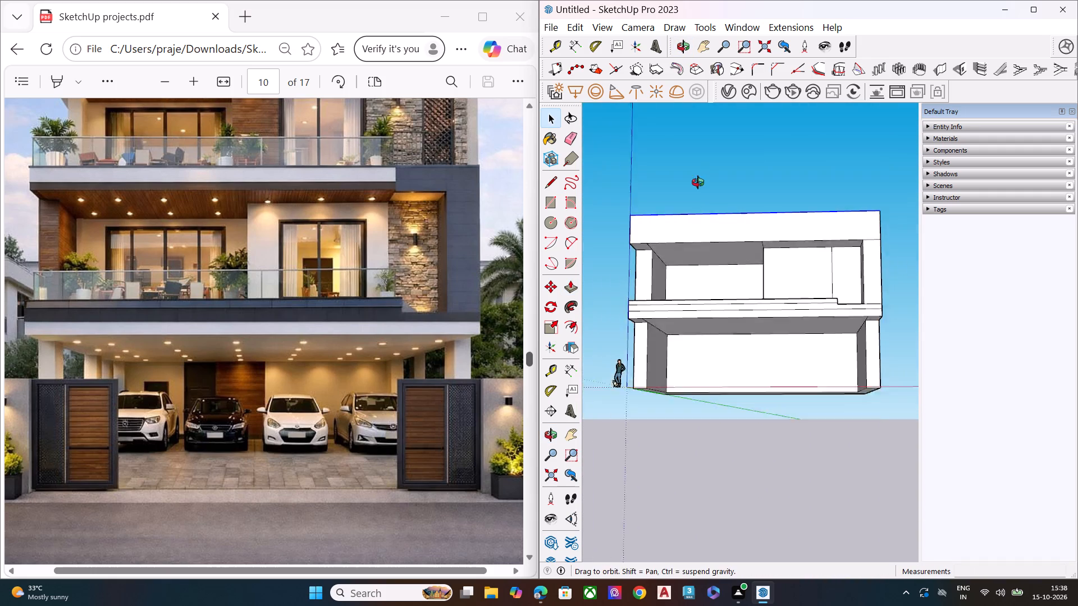
middle_drag(698, 182, 705, 160)
scroll(713, 264, up, 6)
click(710, 252)
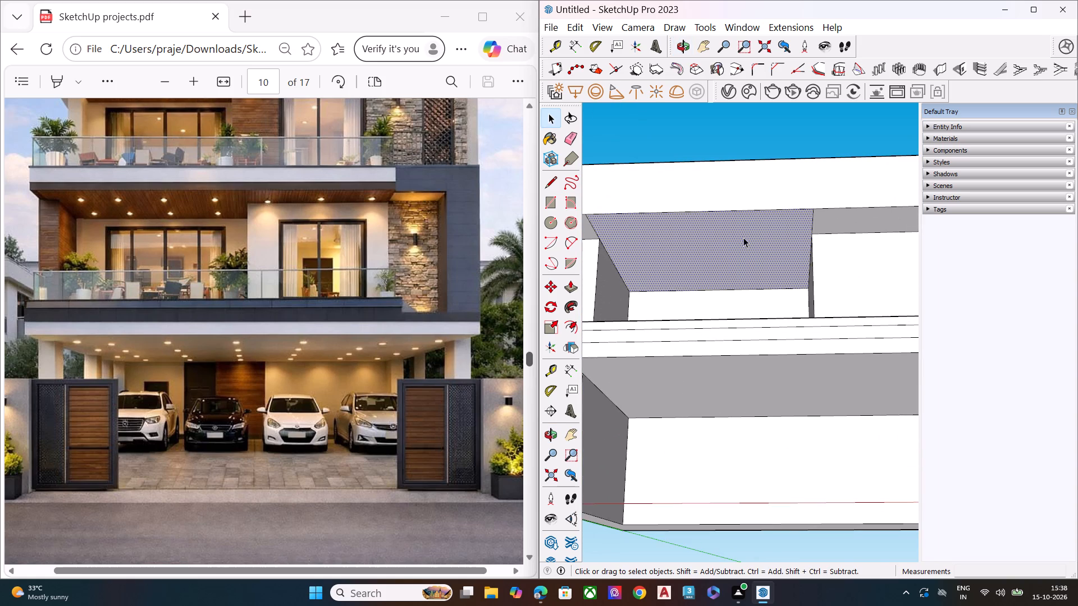
key(space)
scroll(644, 263, down, 2)
click(646, 153)
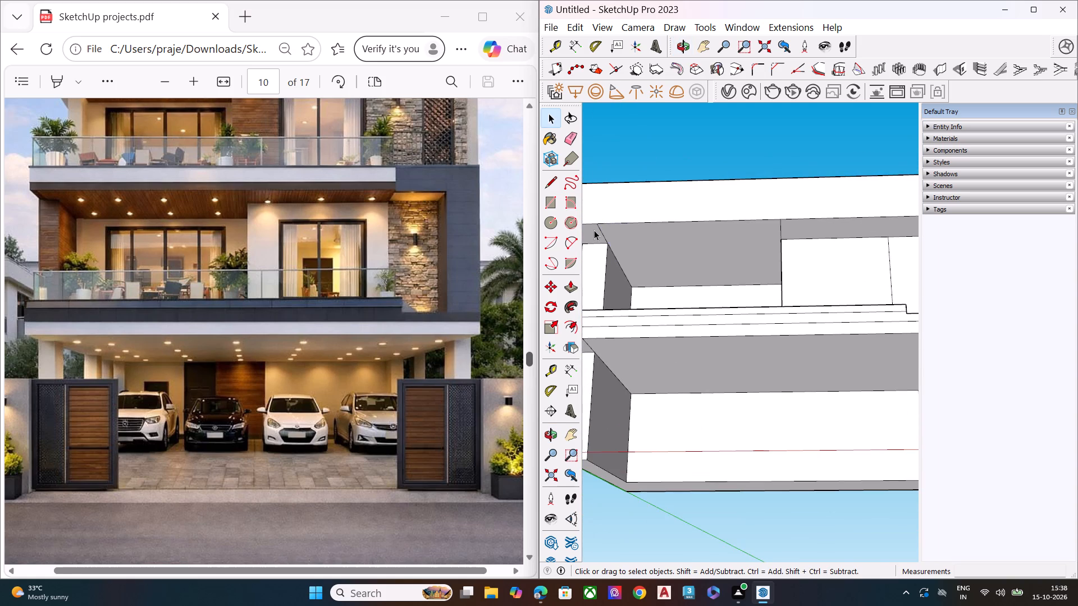
scroll(594, 230, up, 4)
key(e)
click(605, 233)
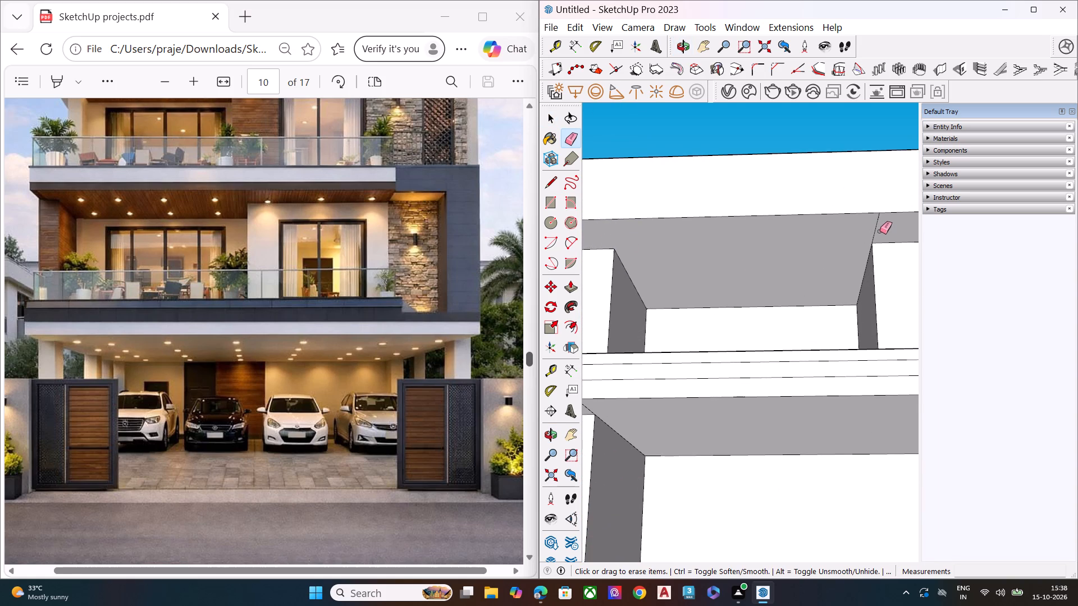
click(876, 223)
Push the underside of the slab above the first floor upward by about 3' 3 7/8".
scroll(672, 254, down, 8)
middle_drag(871, 256, 932, 208)
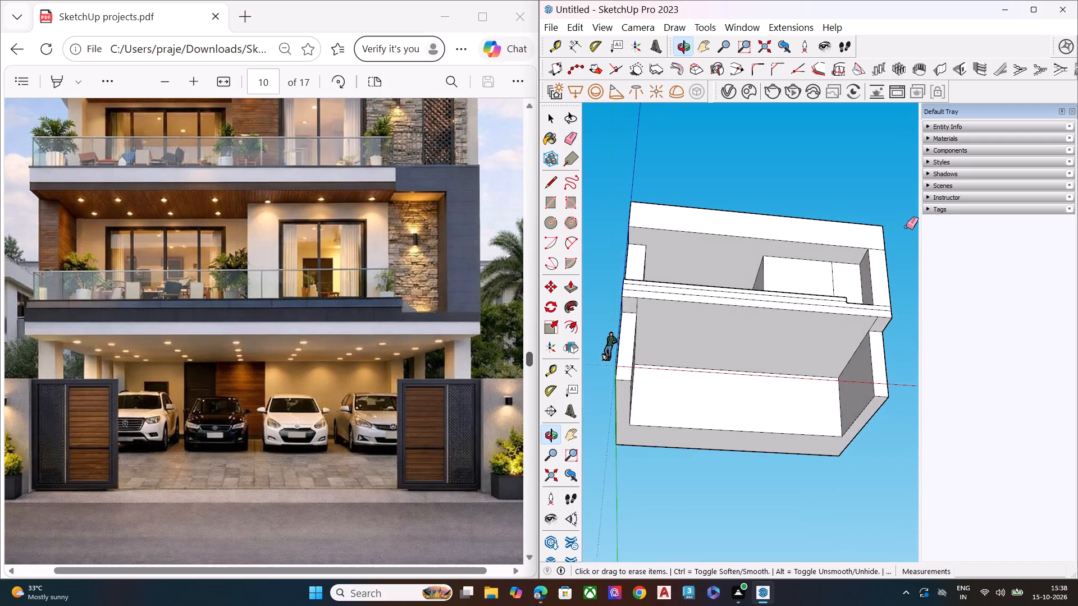
scroll(906, 227, up, 6)
key(space)
click(784, 256)
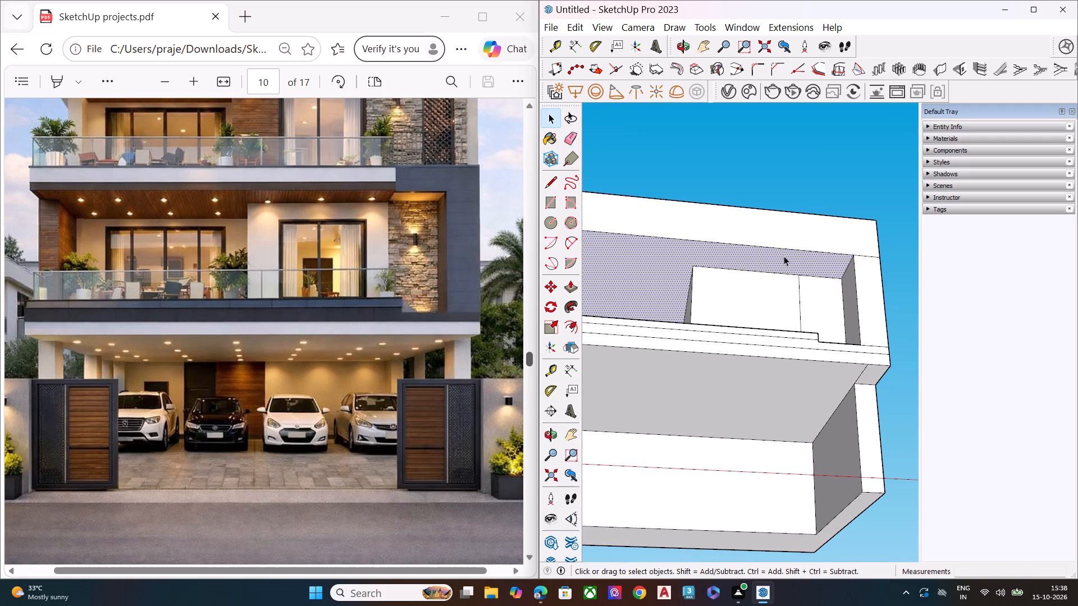
key(p)
click(784, 256)
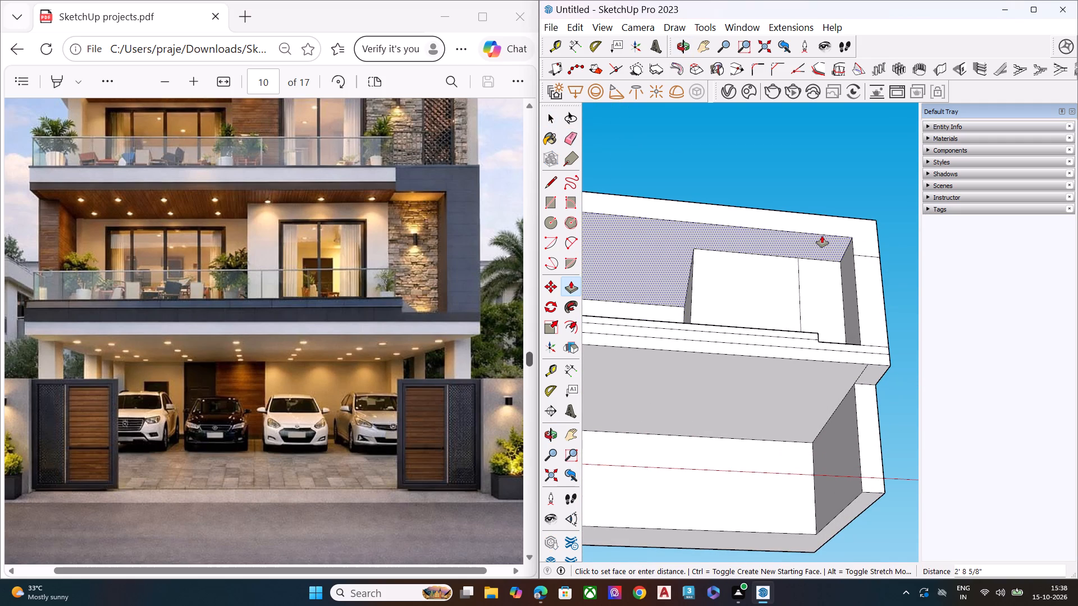
middle_drag(834, 252, 775, 348)
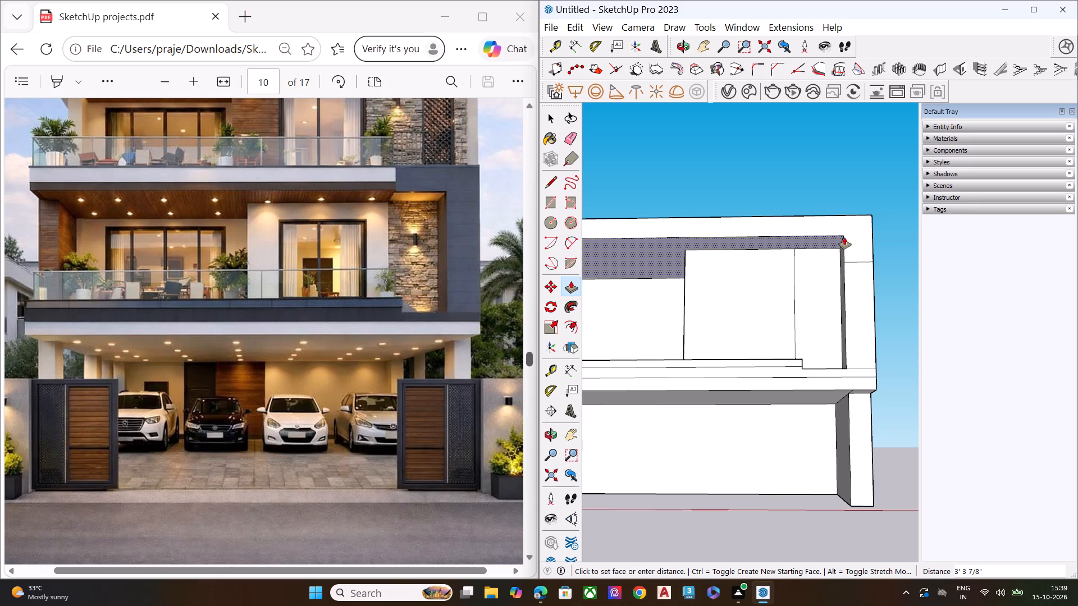
click(844, 237)
key(space)
Delete the leftover horizontal edge across the front of the first-floor end wall beside the notch.
middle_drag(849, 265, 846, 371)
scroll(862, 290, up, 1)
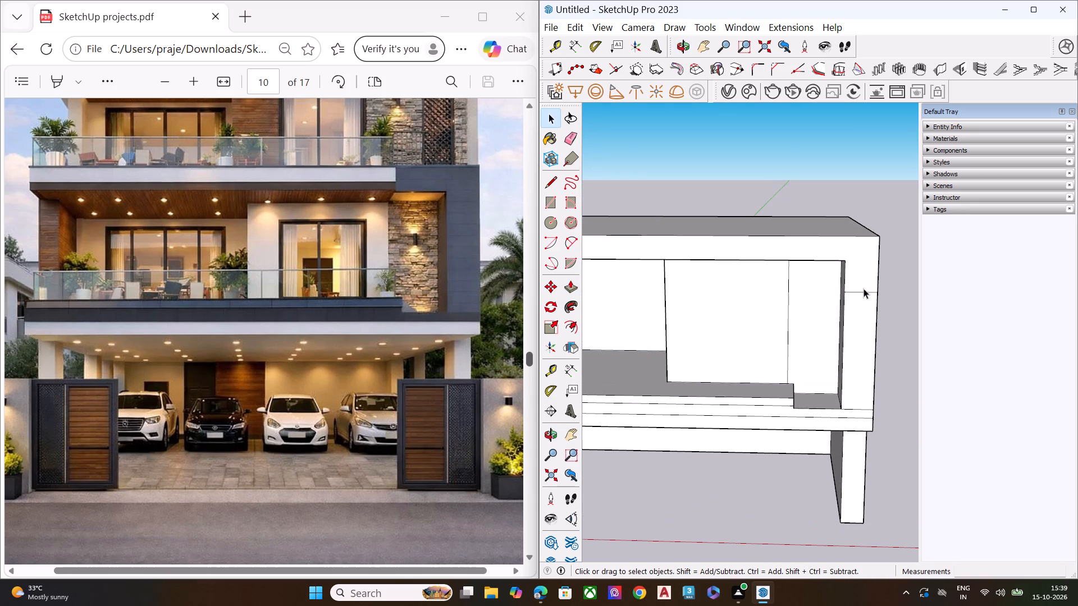
click(865, 288)
click(867, 290)
click(869, 292)
key(Delete)
Recess the upper band of the first-floor slab's front face by about 5 5/16".
scroll(869, 292, down, 5)
middle_drag(759, 324, 751, 283)
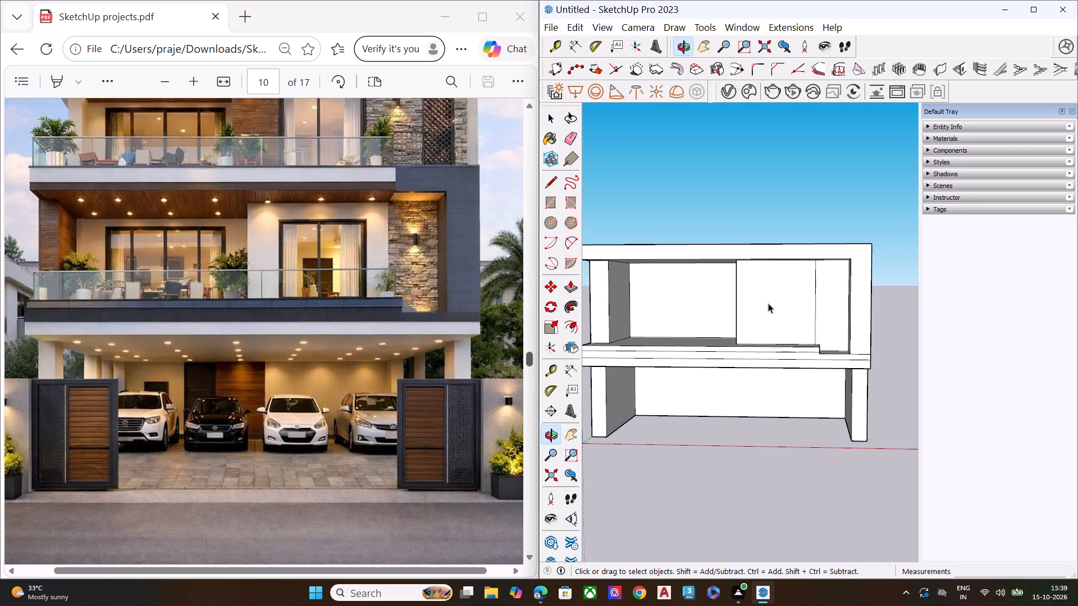
middle_drag(801, 336, 797, 318)
scroll(860, 328, up, 6)
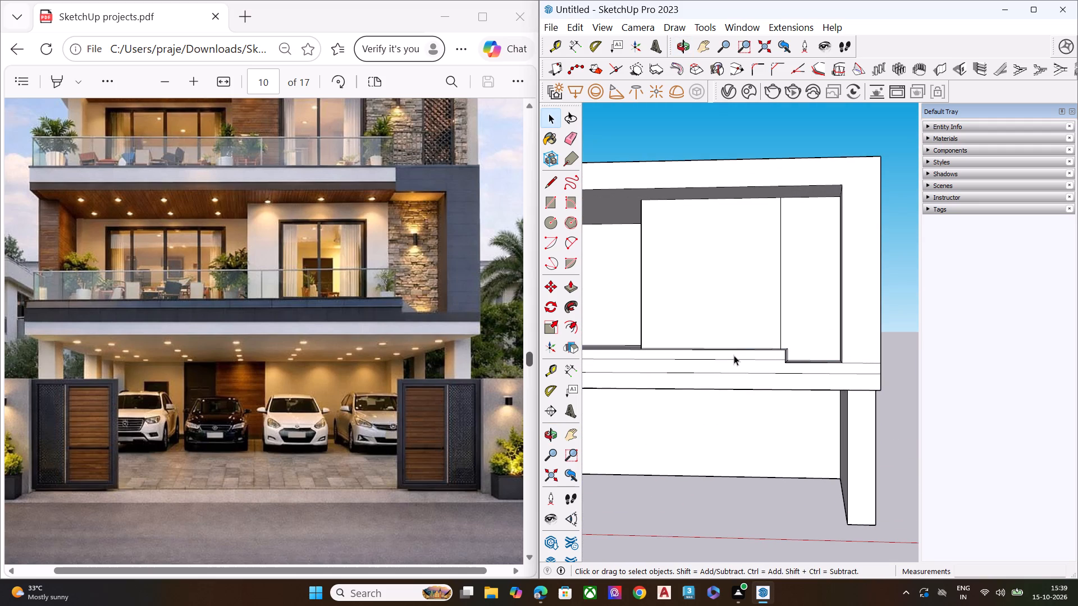
middle_drag(734, 355, 1010, 389)
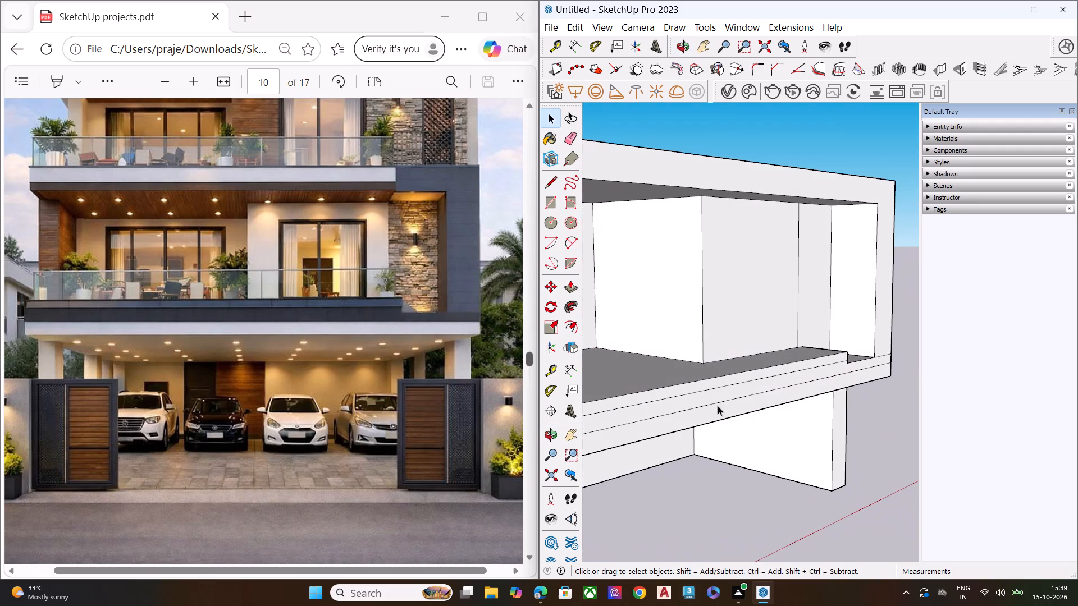
scroll(816, 378, down, 4)
scroll(650, 420, up, 6)
scroll(613, 419, down, 1)
scroll(604, 416, up, 2)
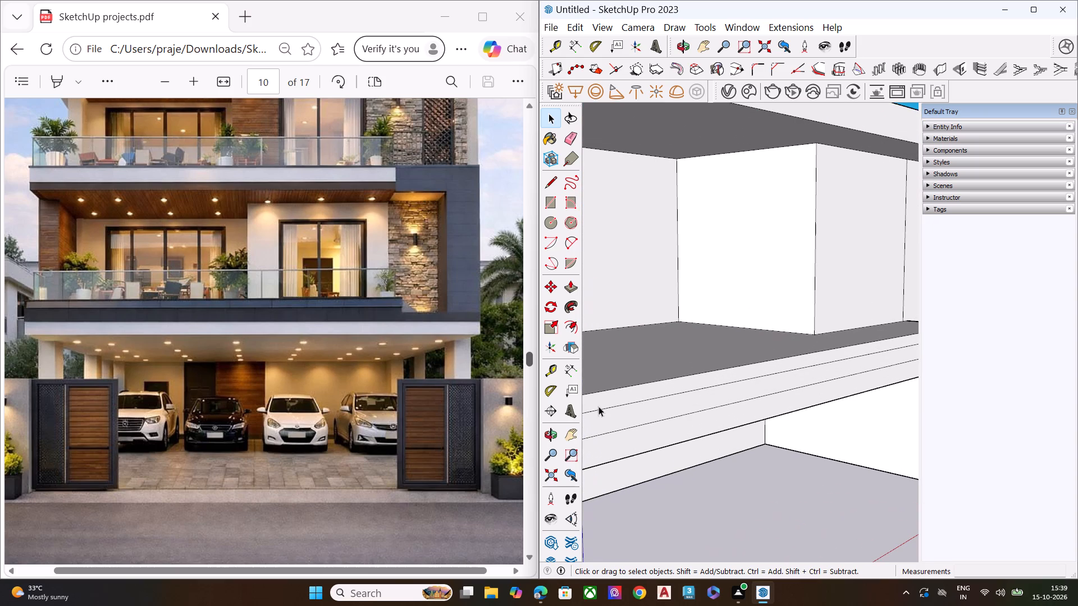
double_click(612, 398)
scroll(650, 403, down, 5)
scroll(606, 407, up, 5)
scroll(606, 407, down, 1)
scroll(606, 407, up, 3)
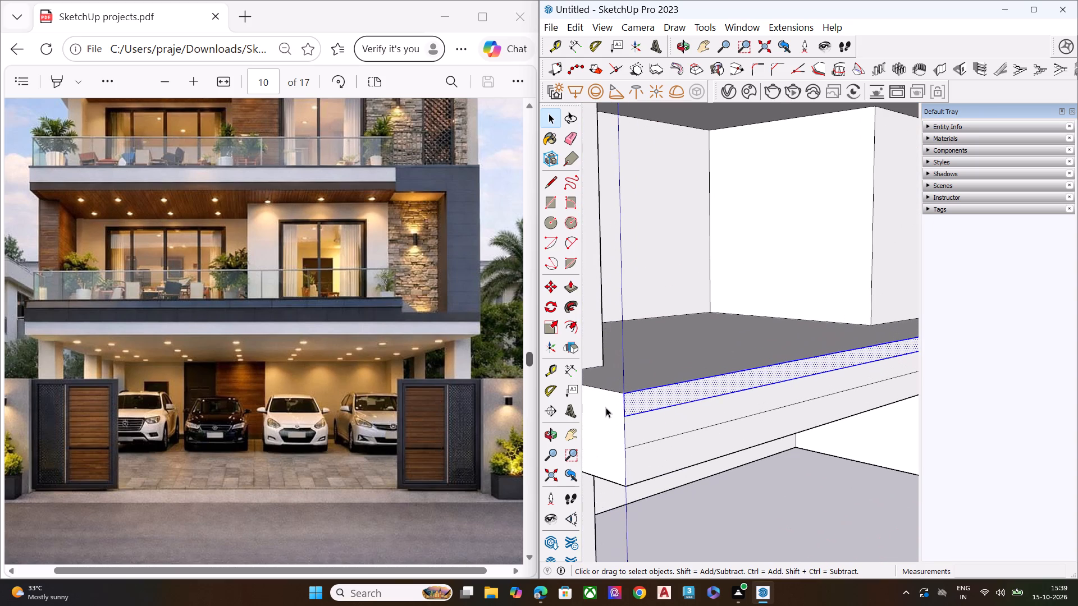
key(p)
click(624, 392)
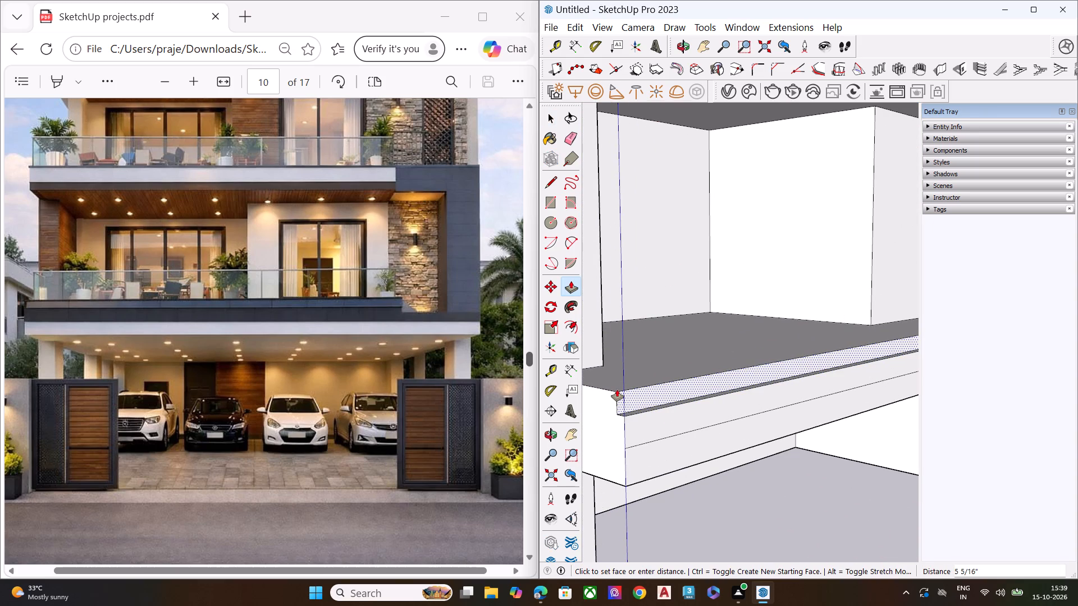
click(617, 389)
key(space)
Examine the recessed band along the first-floor slab, from the scale-figure end to the notch.
middle_drag(643, 409, 644, 467)
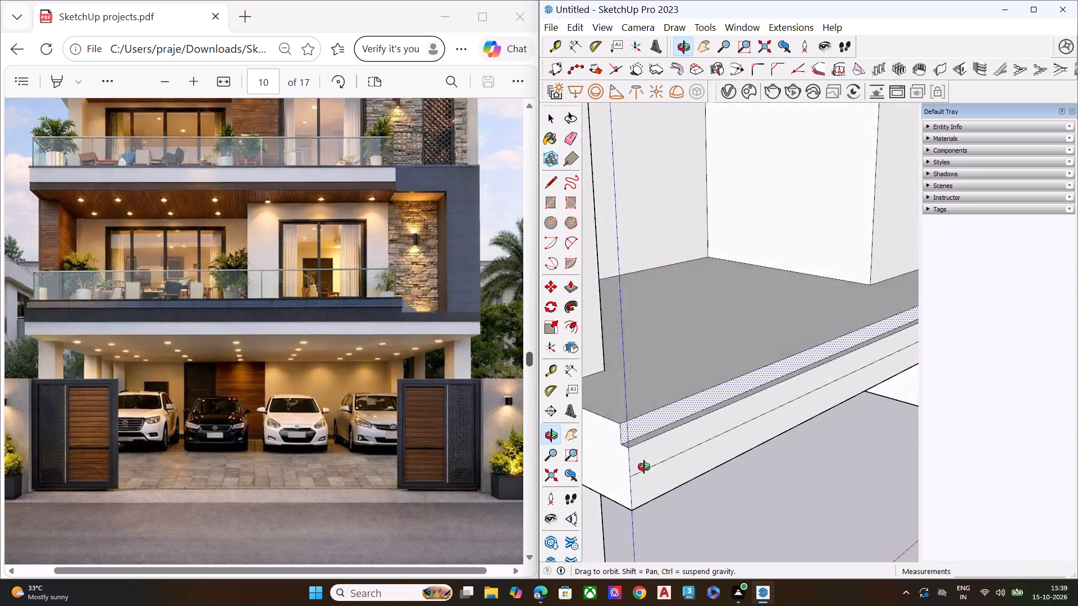
middle_drag(644, 467, 621, 522)
scroll(644, 368, down, 8)
middle_drag(728, 391, 593, 402)
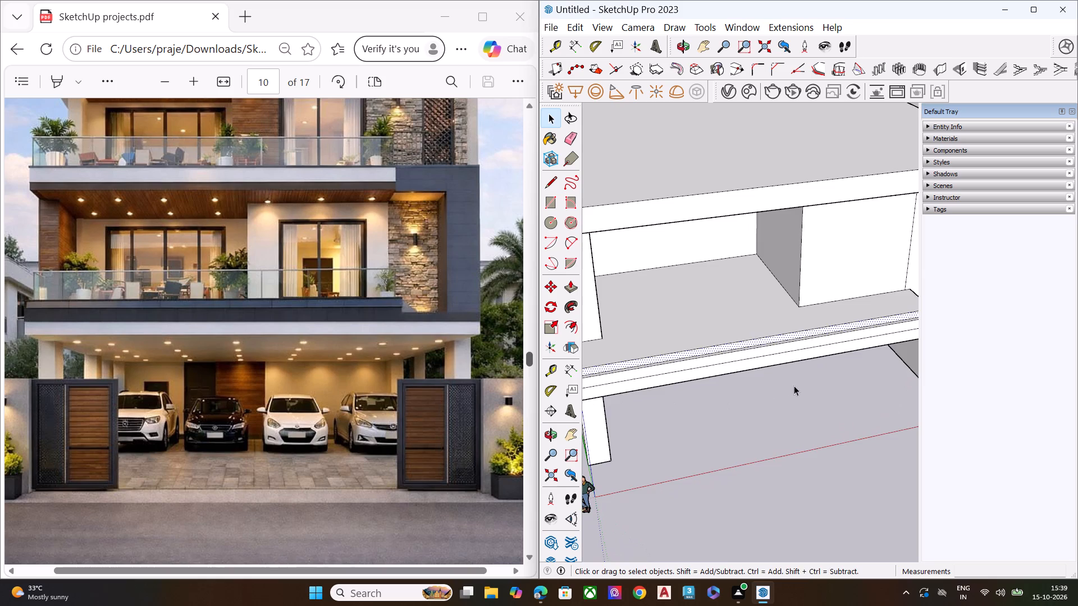
middle_drag(794, 385, 632, 384)
middle_drag(767, 381, 619, 377)
middle_drag(782, 394, 680, 374)
scroll(713, 396, up, 1)
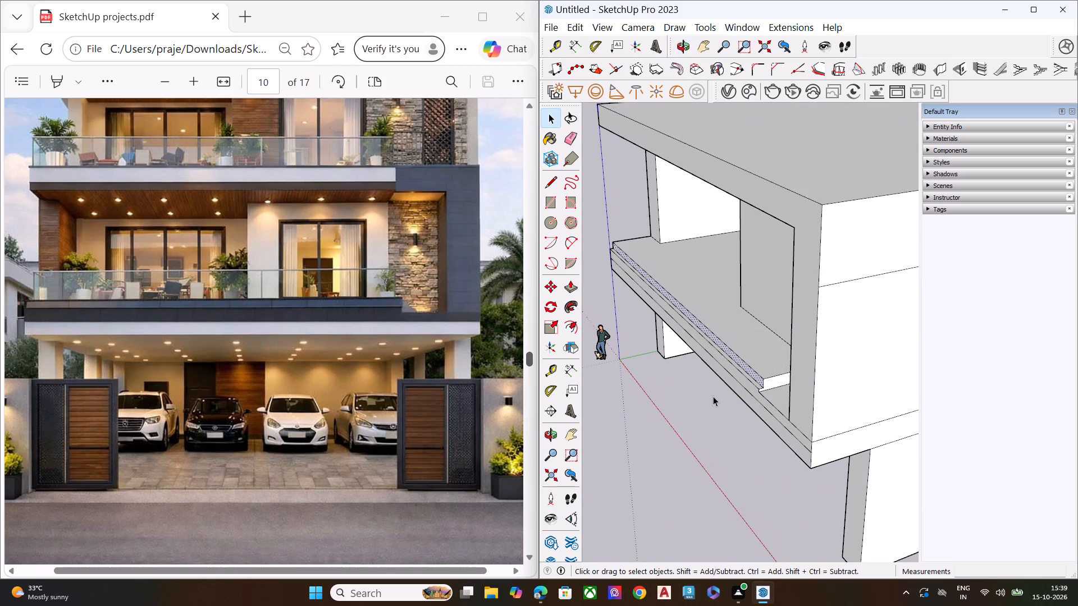
scroll(536, 362, down, 3)
scroll(641, 371, down, 2)
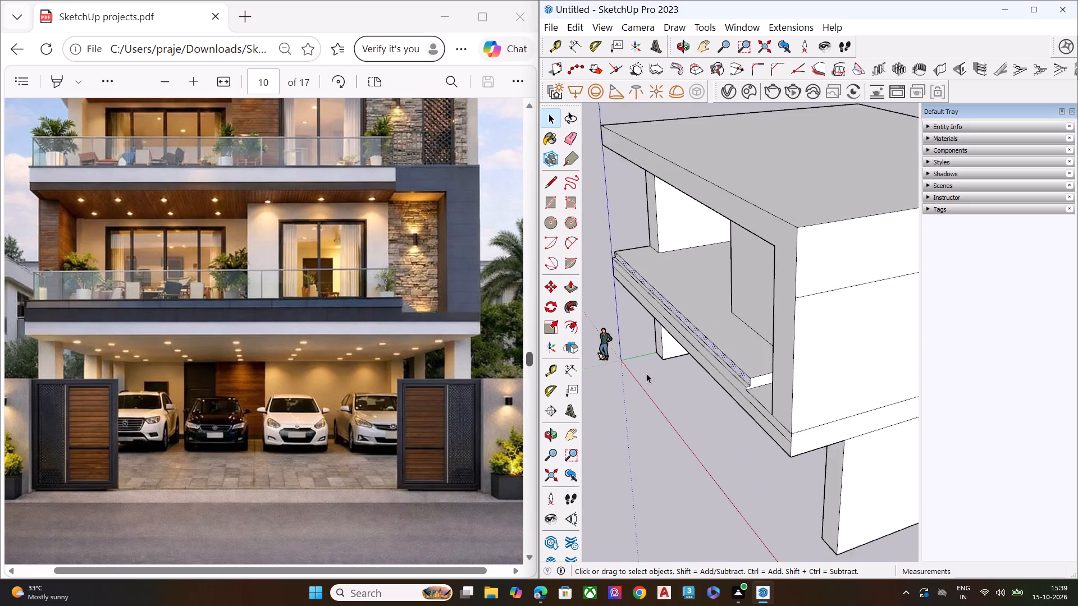
scroll(646, 373, down, 2)
middle_drag(690, 403, 848, 309)
middle_drag(802, 357, 796, 370)
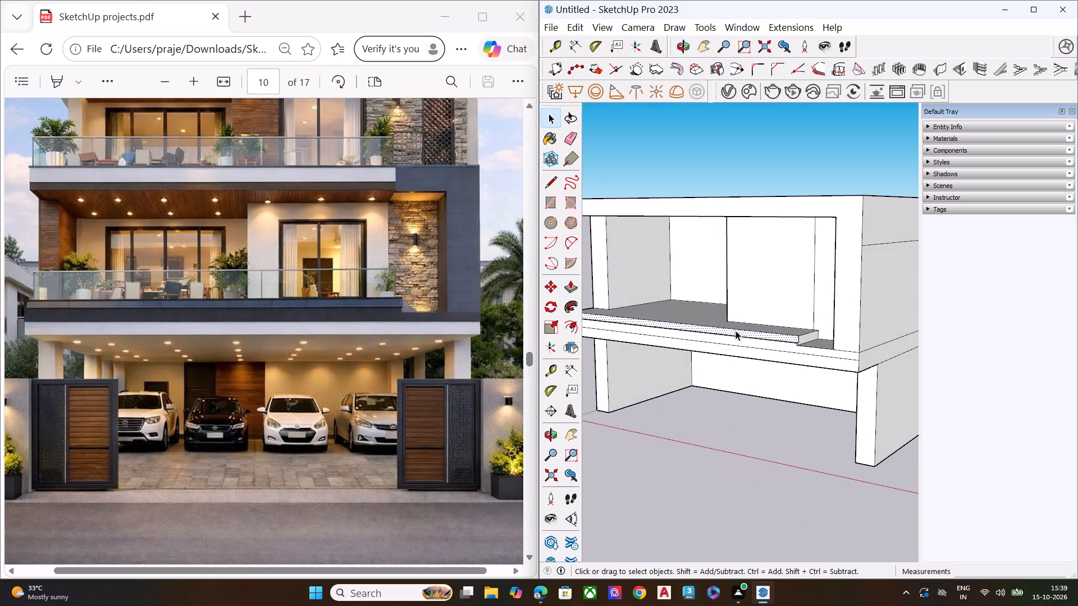
Thicken the first-floor end wall beside the notch by pulling its inner face inward about 6".
scroll(743, 321, down, 7)
middle_drag(720, 372, 814, 362)
scroll(830, 284, up, 7)
middle_drag(797, 316, 896, 303)
scroll(823, 320, up, 5)
click(835, 324)
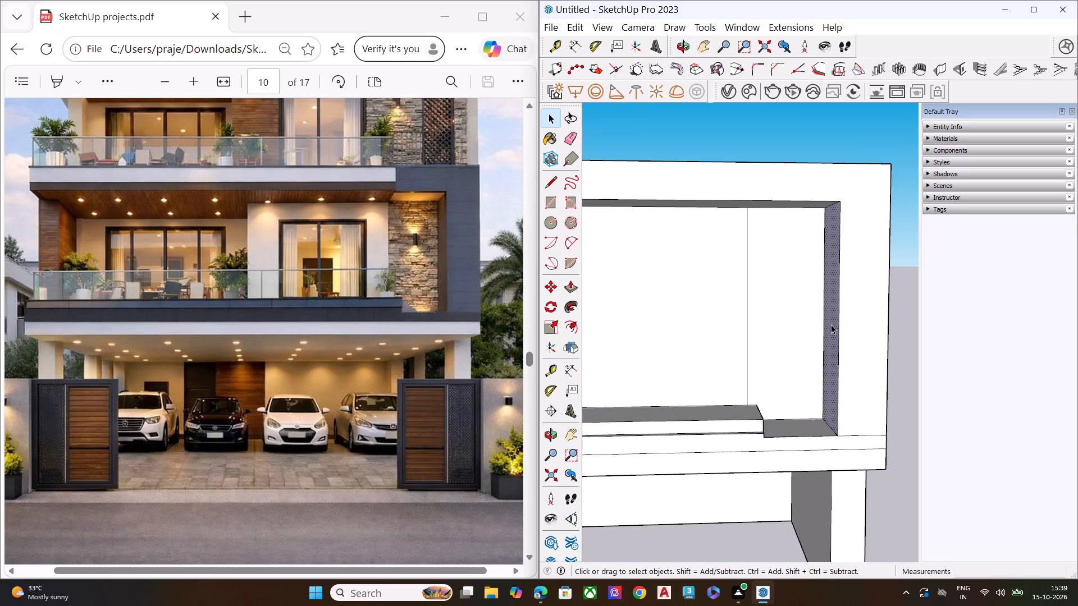
key(p)
click(831, 324)
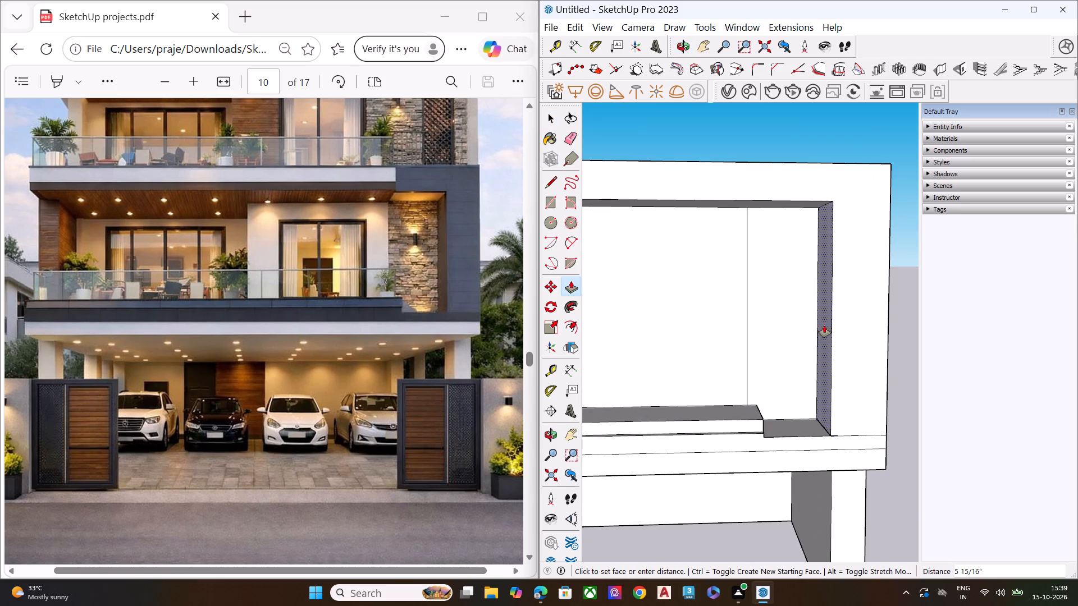
click(822, 329)
key(space)
Delete the vertical dividing line on the front face of the projecting first-floor room.
middle_drag(845, 453, 828, 375)
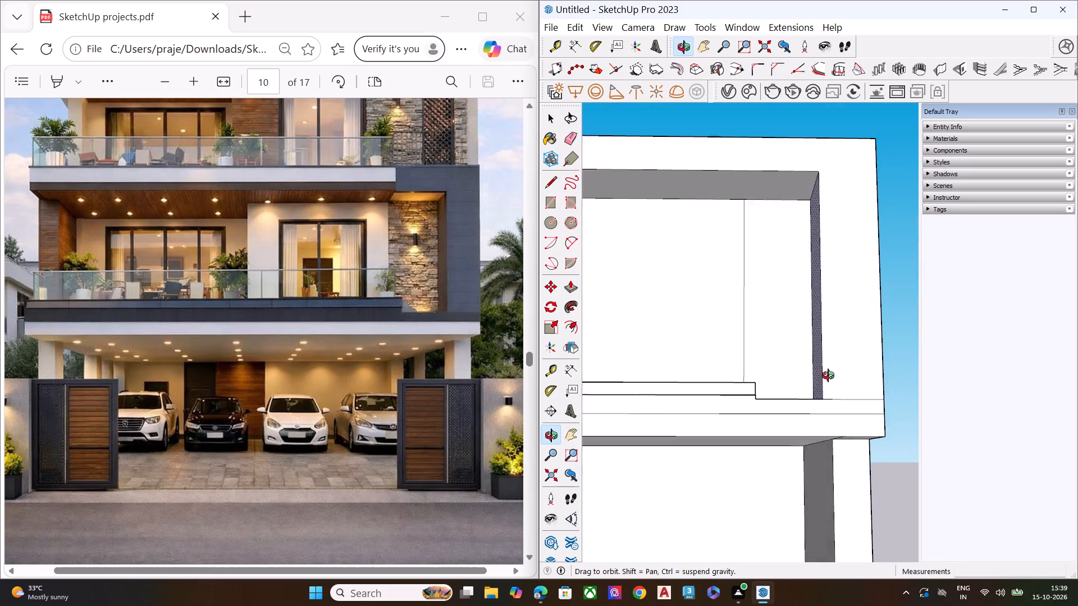
middle_drag(828, 375, 824, 402)
key(space)
click(744, 291)
key(Delete)
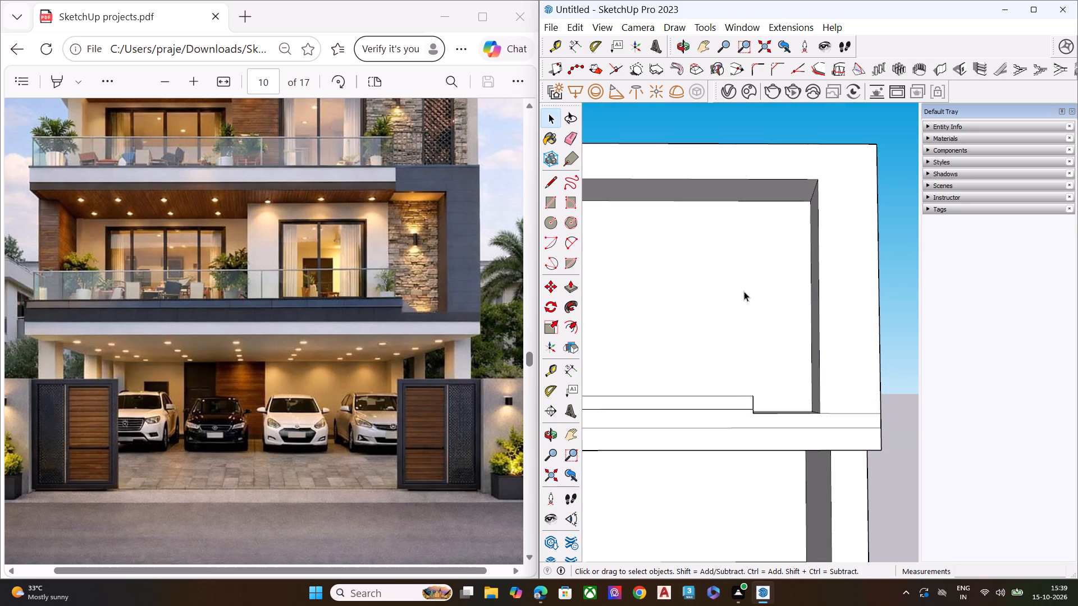
Draw a new vertical dividing line on the projecting room's front face, from the raised slab surface to the ceiling, just before the notch.
middle_drag(748, 305, 741, 424)
scroll(741, 424, up, 3)
key(l)
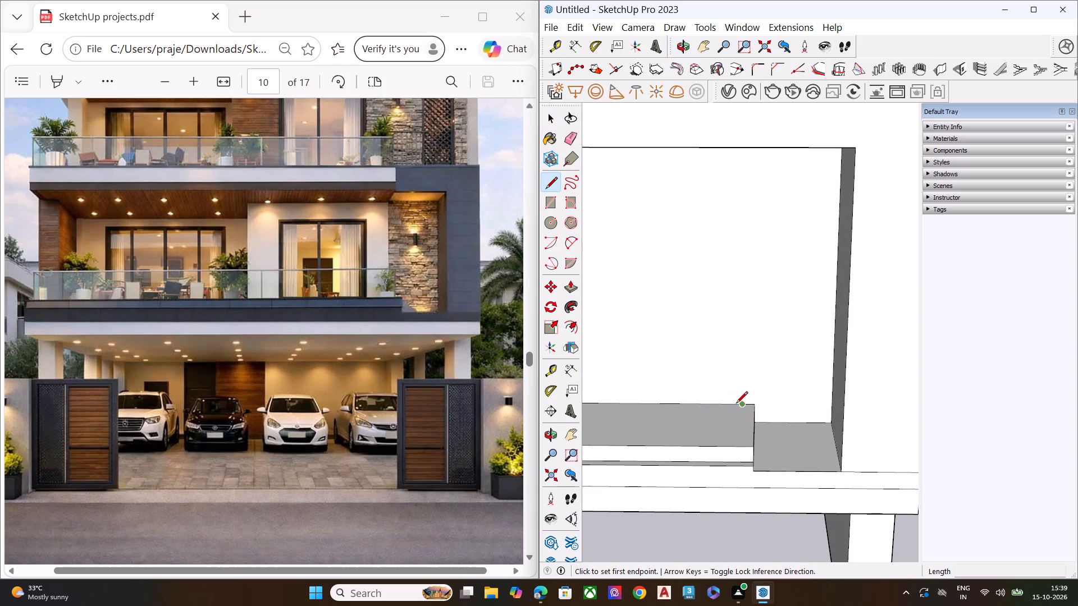
click(732, 406)
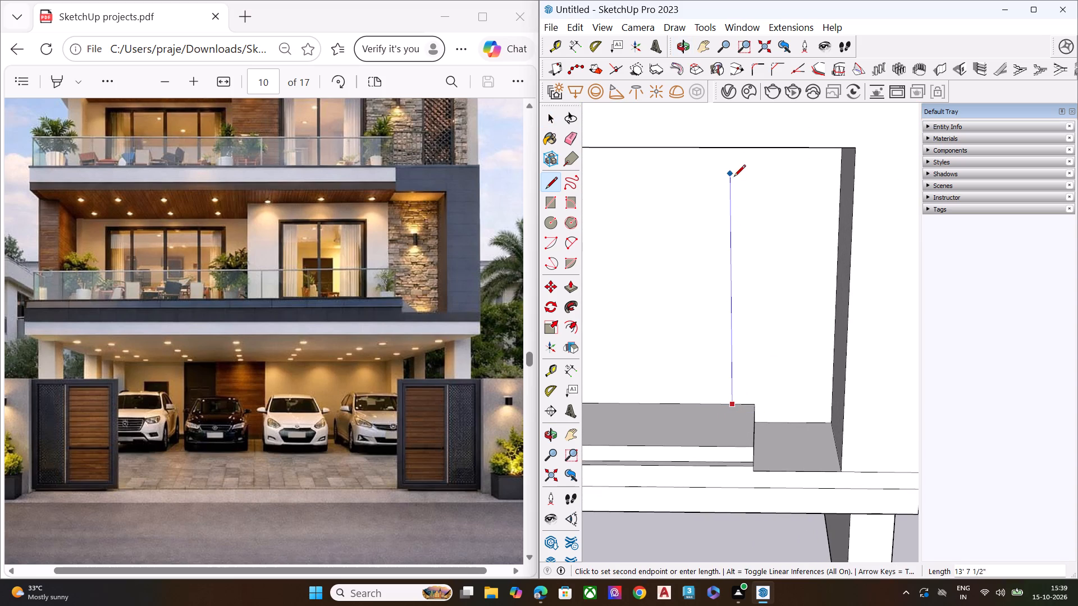
middle_drag(734, 177, 725, 78)
click(733, 136)
key(space)
Push the raised slab's end face at the notch back about 7 1/2" to align with the projecting room's vertical dividing line.
scroll(783, 245, down, 2)
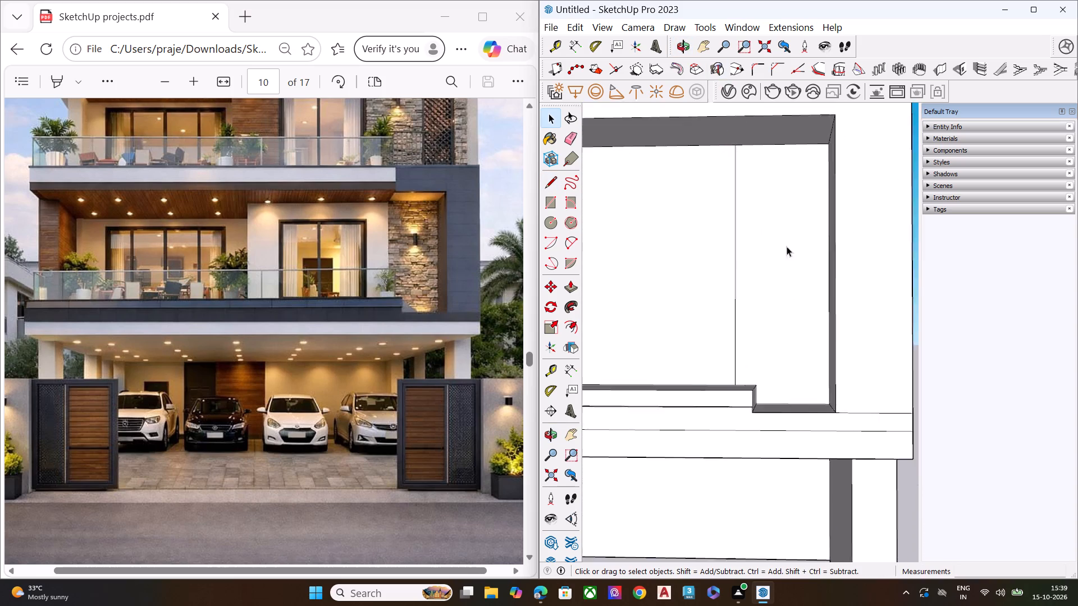
scroll(787, 246, down, 5)
middle_drag(747, 315, 778, 284)
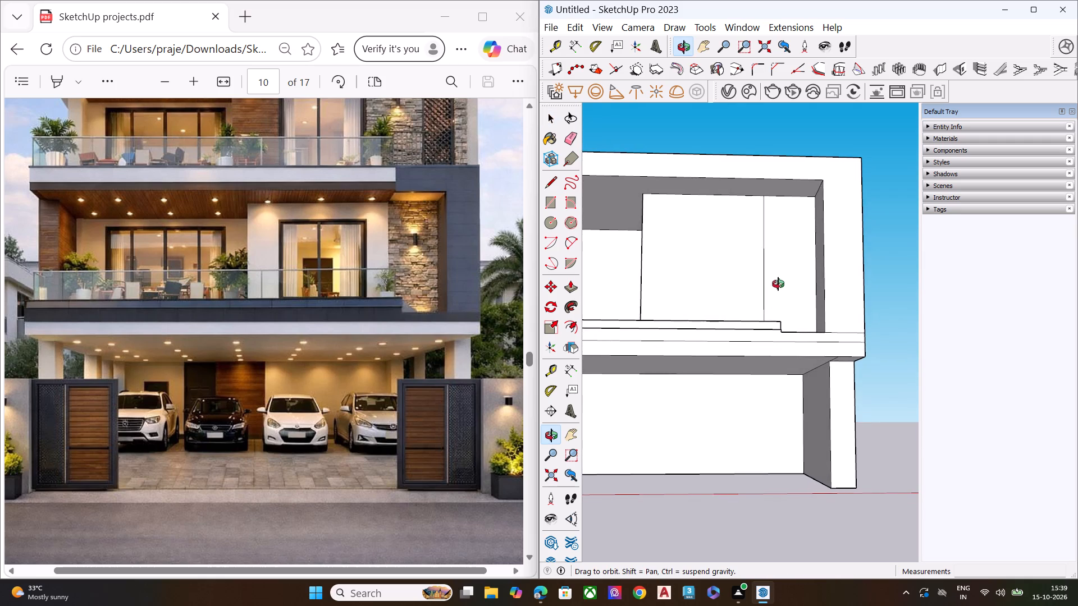
middle_drag(778, 284, 779, 284)
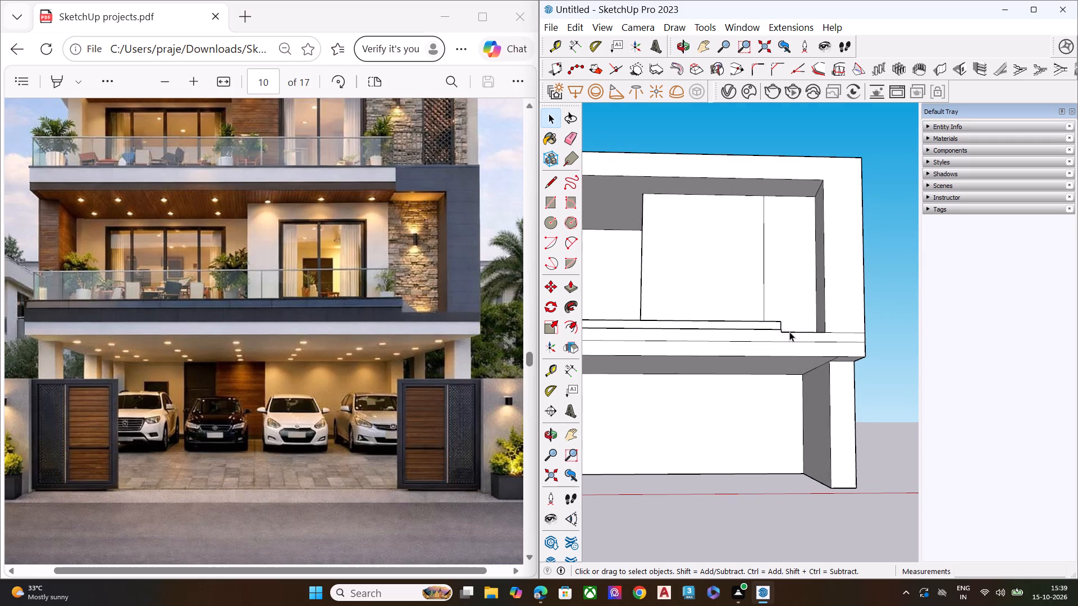
middle_drag(789, 332, 612, 389)
scroll(755, 341, up, 6)
click(738, 340)
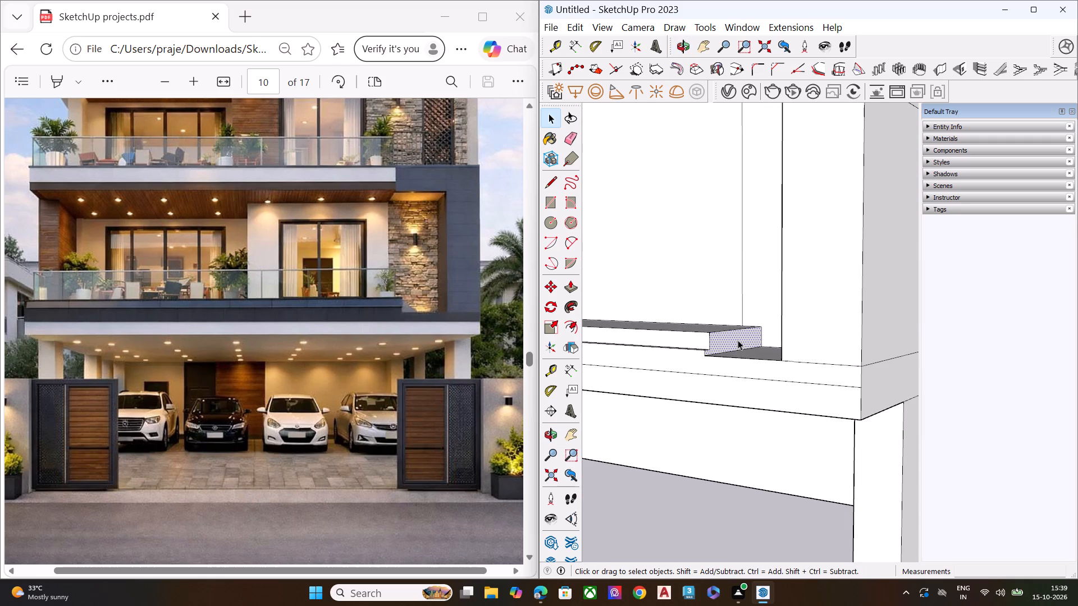
scroll(734, 339, up, 4)
key(p)
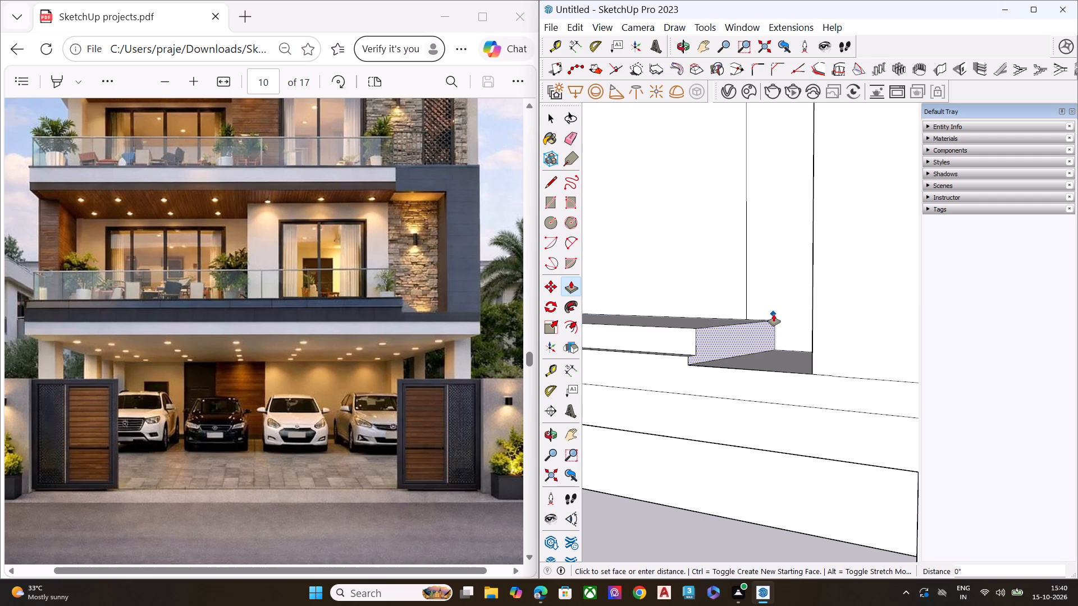
click(774, 314)
scroll(764, 319, up, 9)
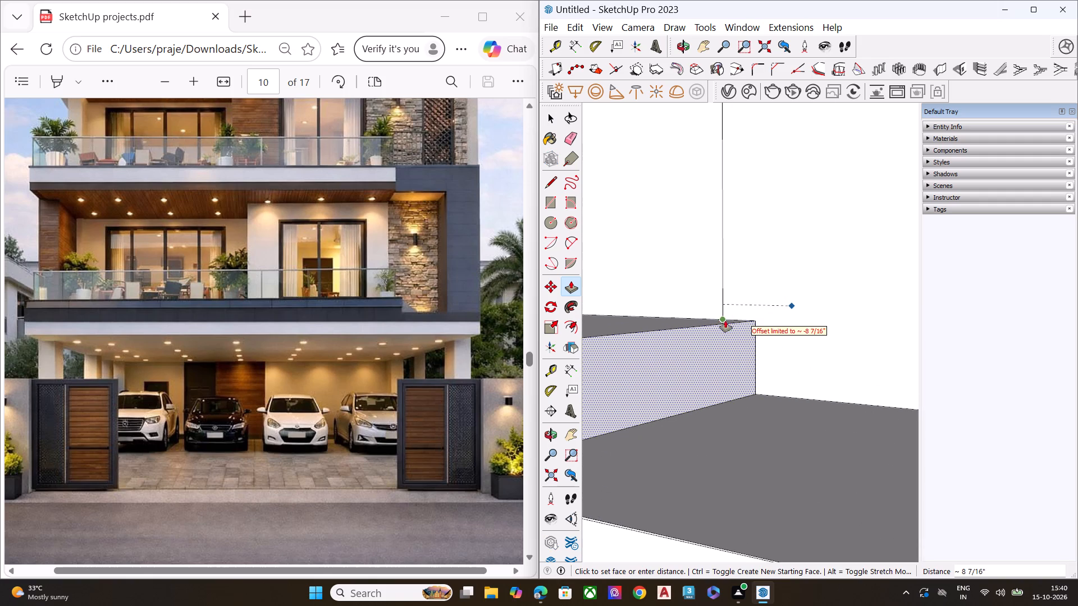
click(727, 324)
click(755, 317)
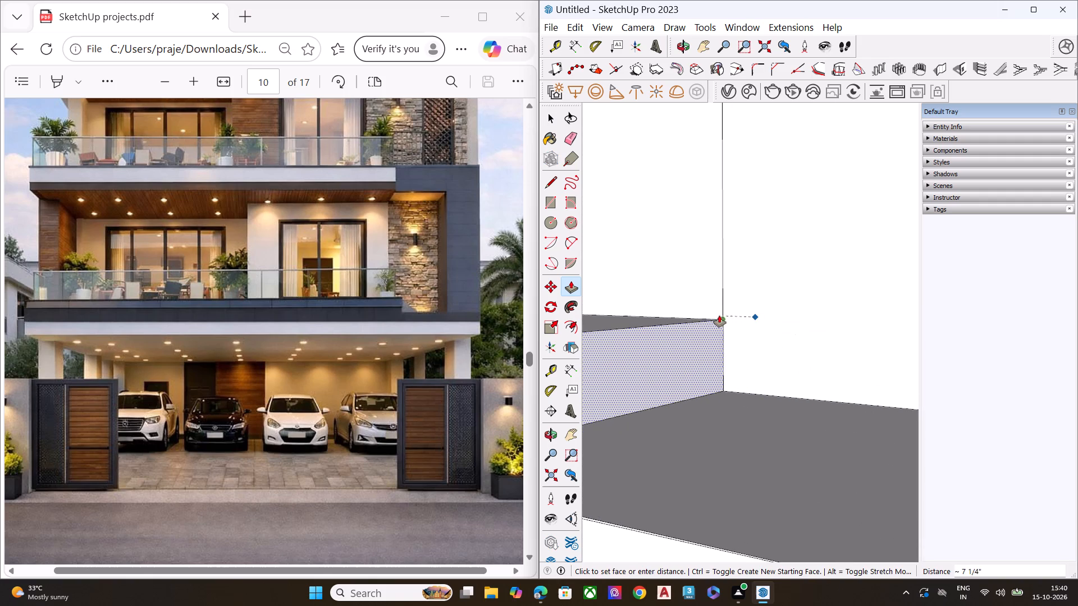
click(721, 327)
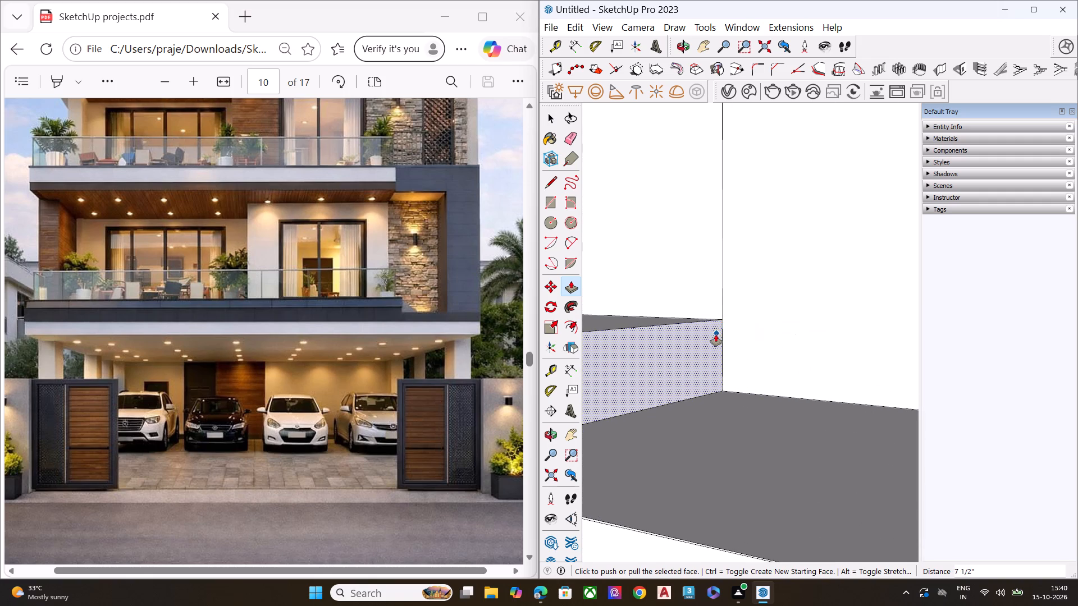
key(space)
Examine the two-storey model's front from several sides and compare it with the reference image's upper floors.
scroll(774, 296, down, 5)
scroll(774, 296, up, 1)
scroll(774, 296, down, 11)
double_click(718, 478)
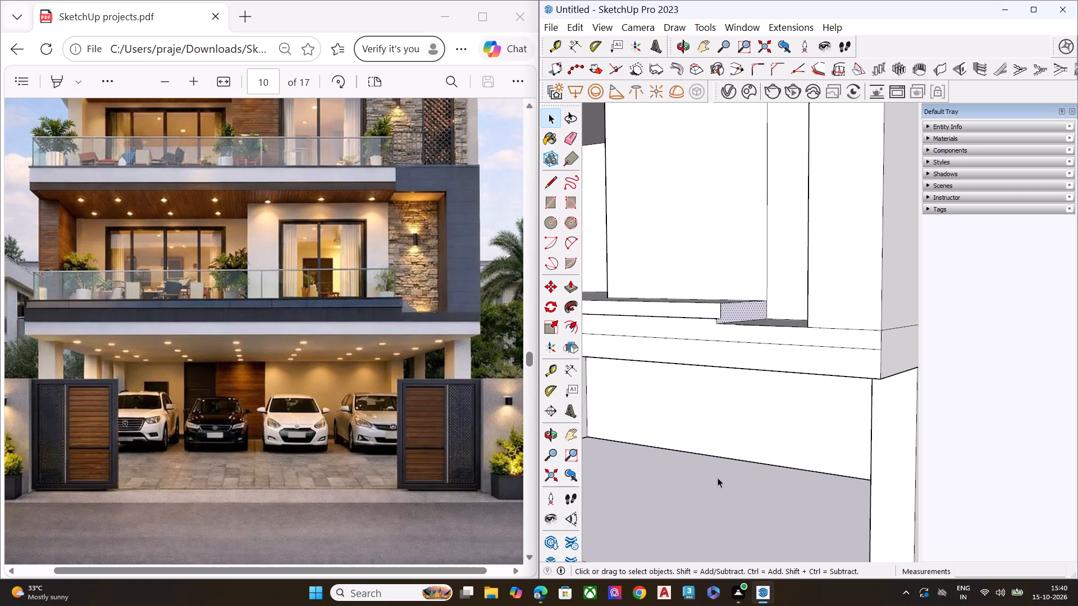
scroll(733, 294, down, 5)
scroll(682, 343, down, 6)
middle_drag(697, 356, 817, 338)
scroll(593, 296, up, 3)
scroll(700, 333, down, 1)
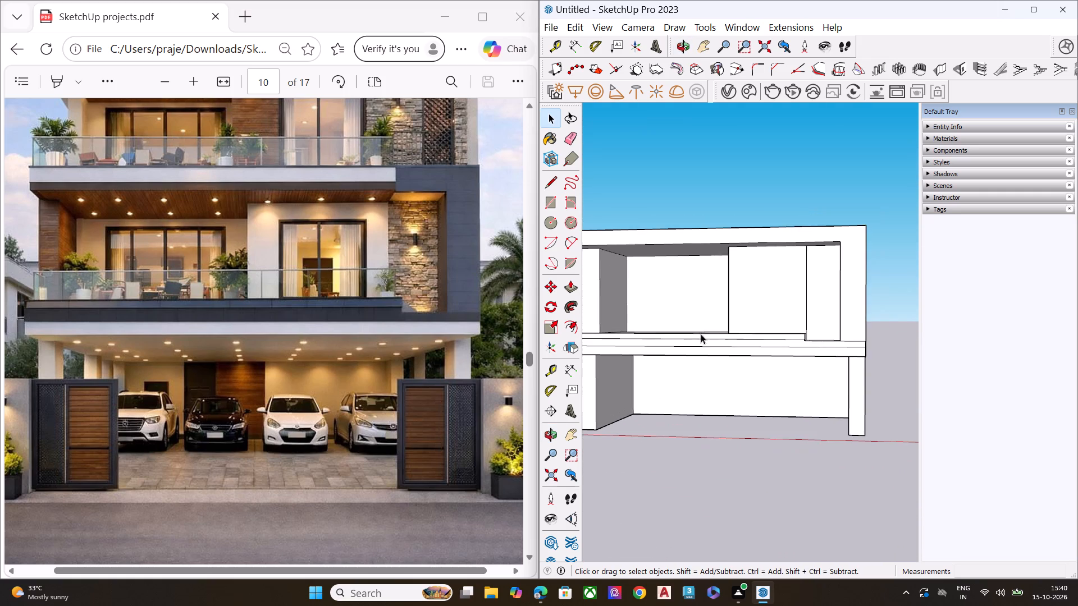
middle_drag(701, 335, 919, 408)
scroll(735, 412, up, 4)
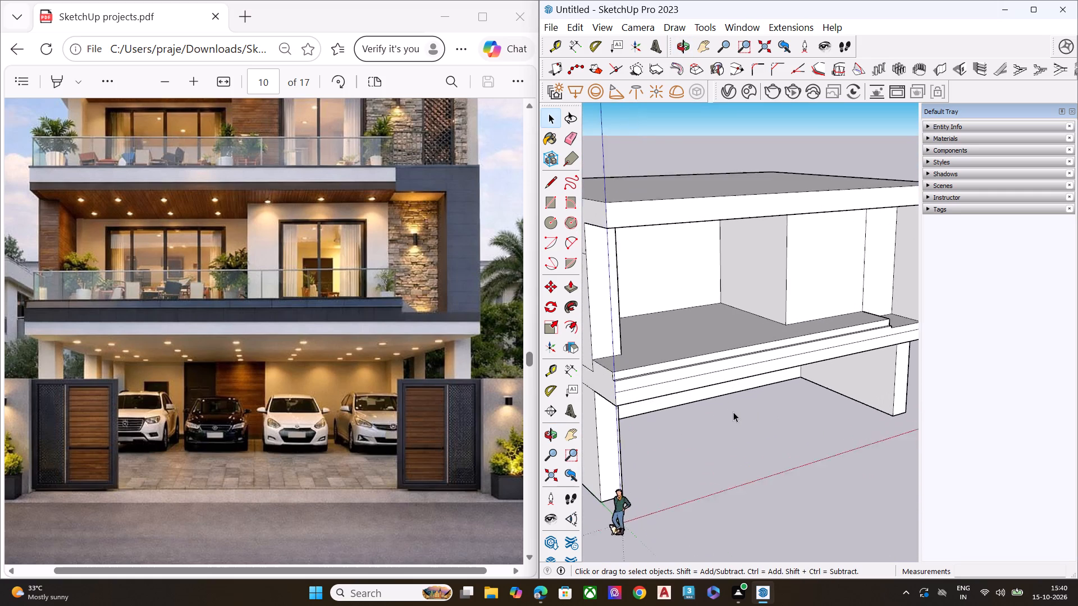
scroll(733, 412, up, 2)
scroll(785, 356, down, 5)
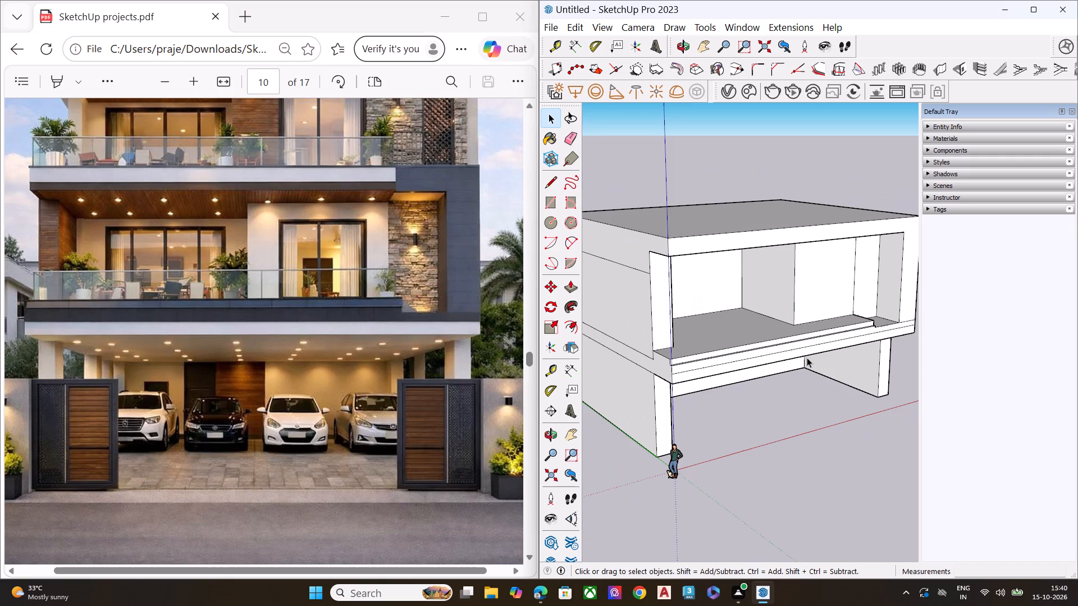
middle_drag(803, 365, 668, 296)
scroll(687, 374, down, 2)
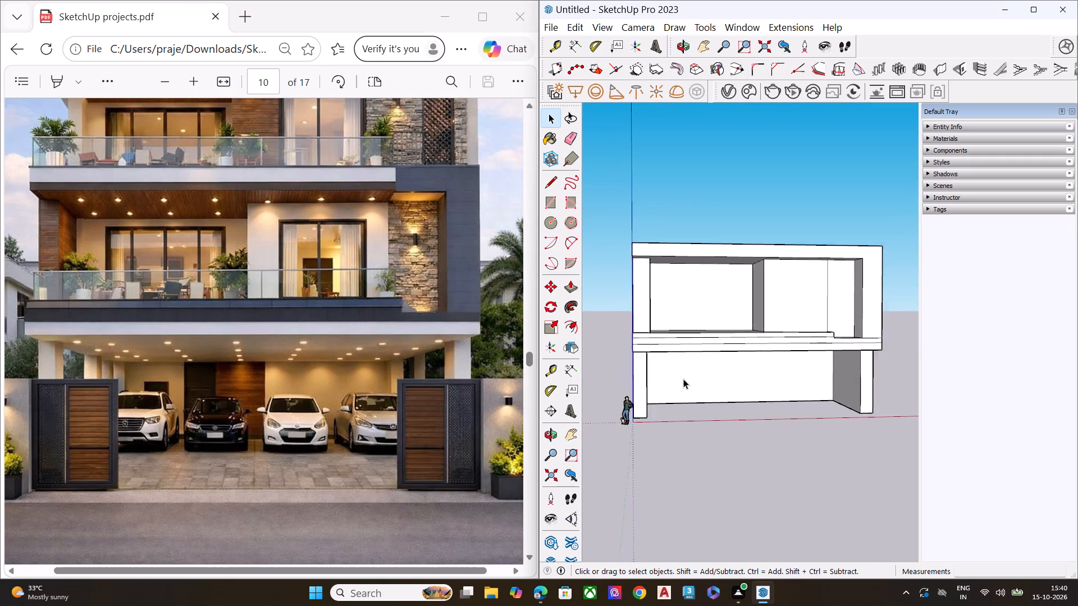
scroll(683, 379, down, 2)
scroll(118, 304, up, 2)
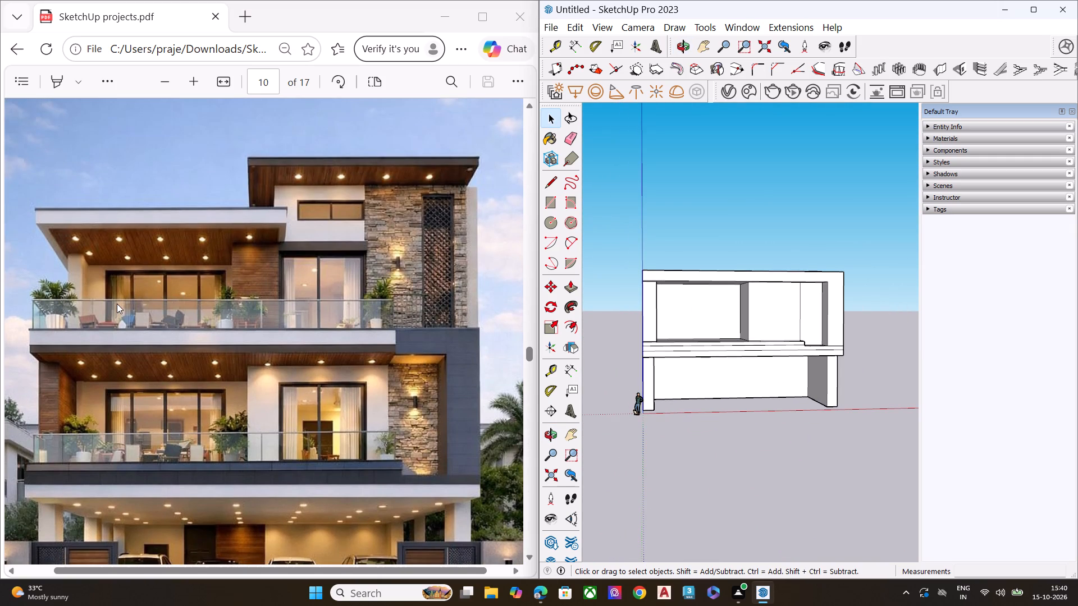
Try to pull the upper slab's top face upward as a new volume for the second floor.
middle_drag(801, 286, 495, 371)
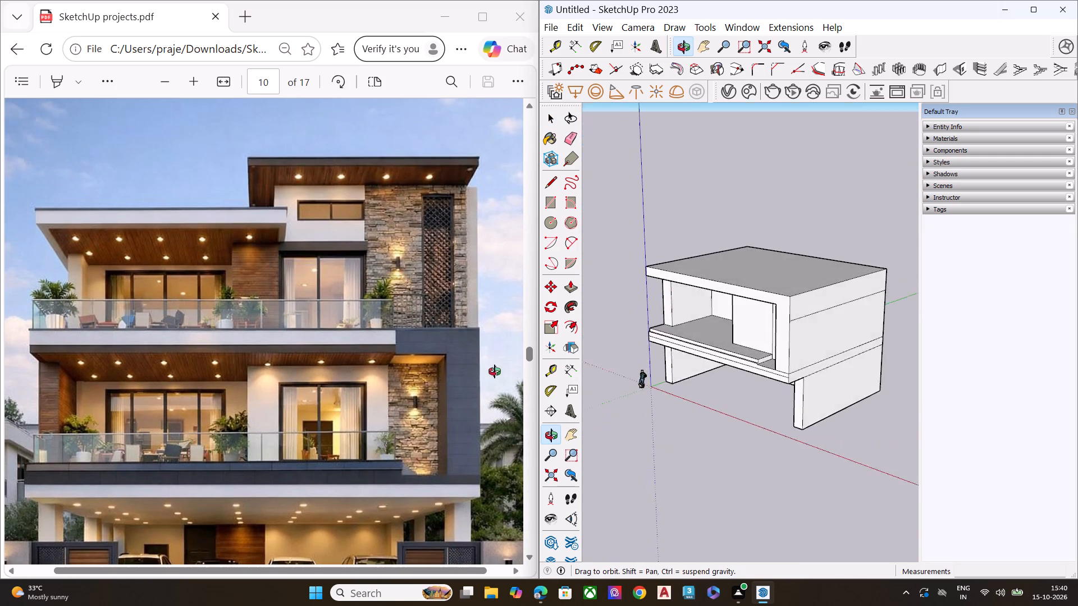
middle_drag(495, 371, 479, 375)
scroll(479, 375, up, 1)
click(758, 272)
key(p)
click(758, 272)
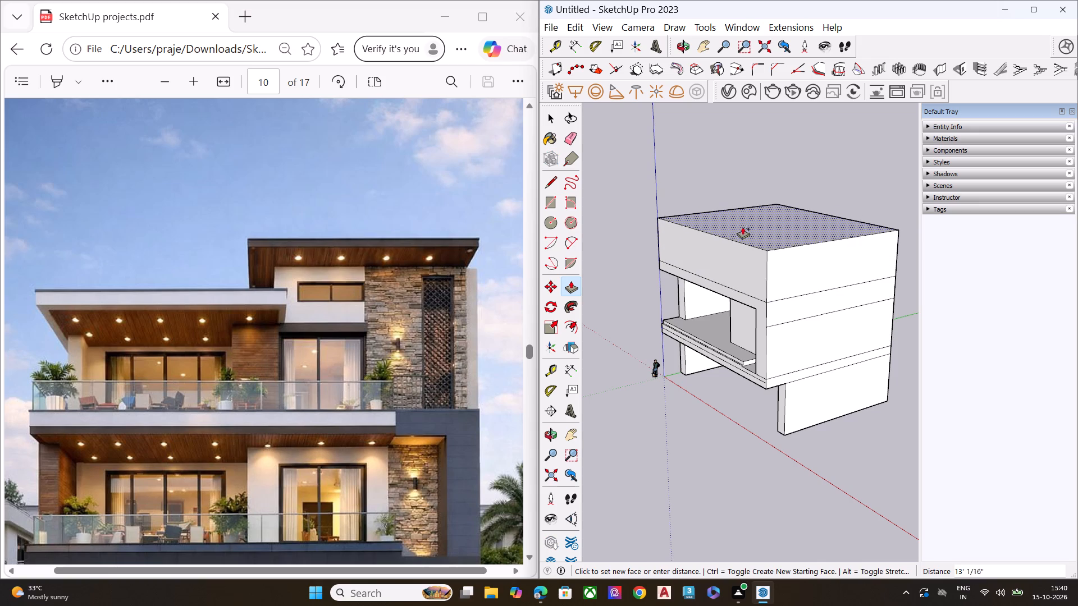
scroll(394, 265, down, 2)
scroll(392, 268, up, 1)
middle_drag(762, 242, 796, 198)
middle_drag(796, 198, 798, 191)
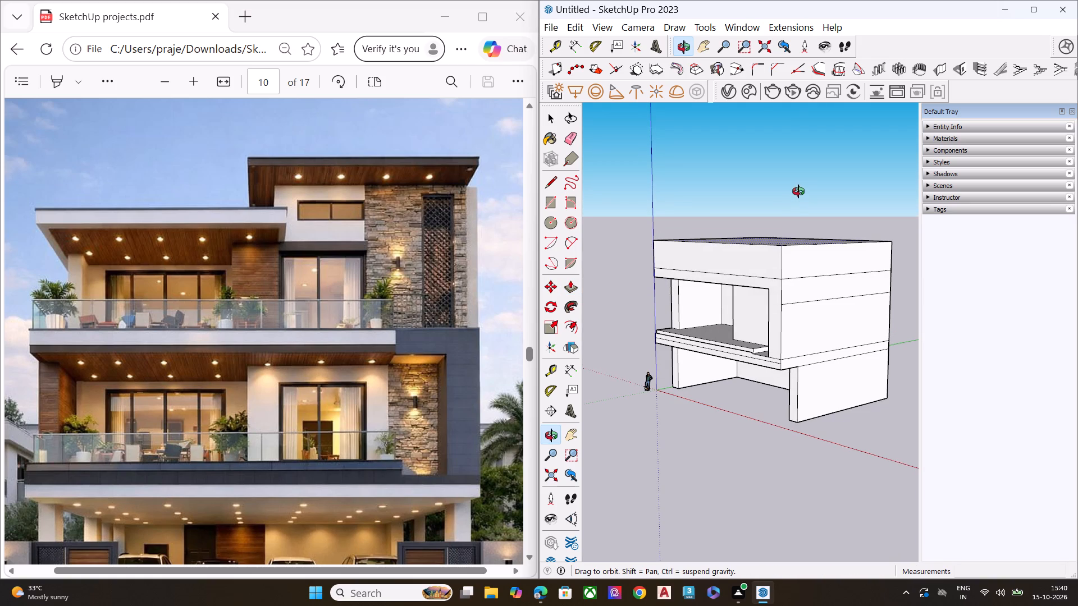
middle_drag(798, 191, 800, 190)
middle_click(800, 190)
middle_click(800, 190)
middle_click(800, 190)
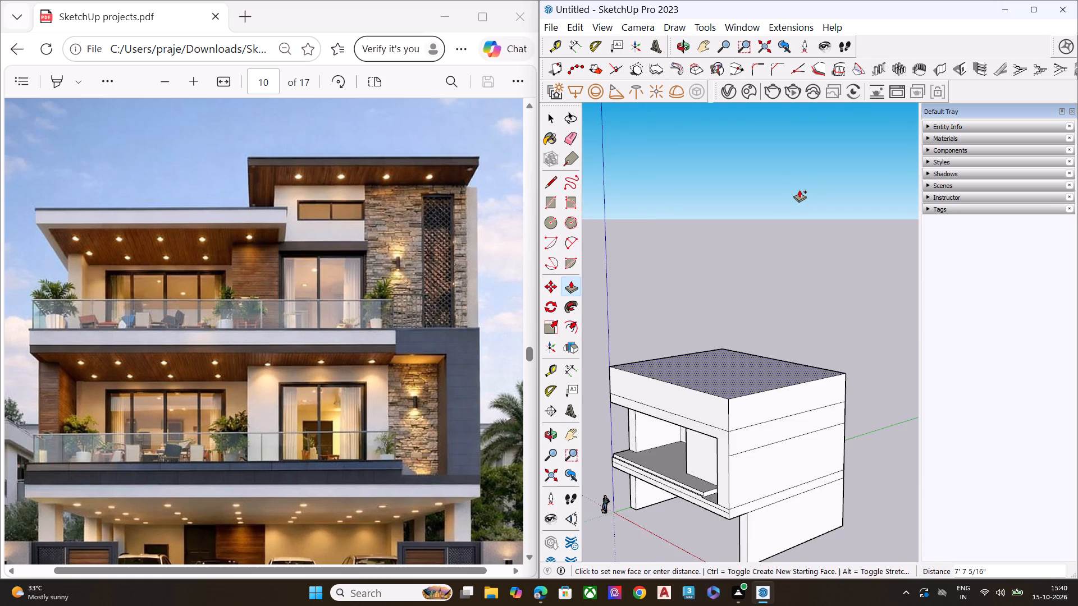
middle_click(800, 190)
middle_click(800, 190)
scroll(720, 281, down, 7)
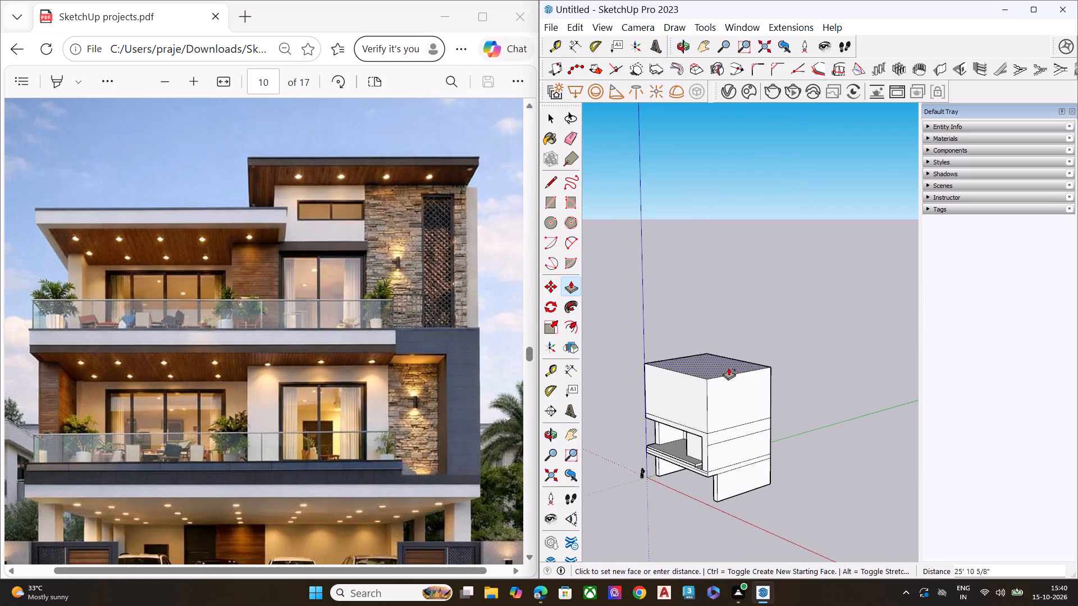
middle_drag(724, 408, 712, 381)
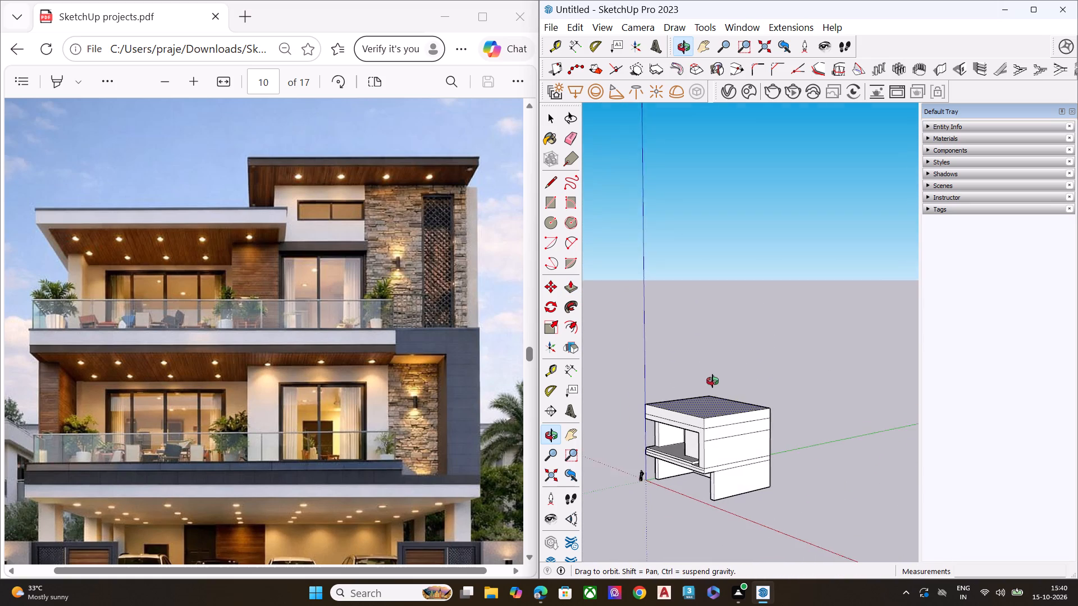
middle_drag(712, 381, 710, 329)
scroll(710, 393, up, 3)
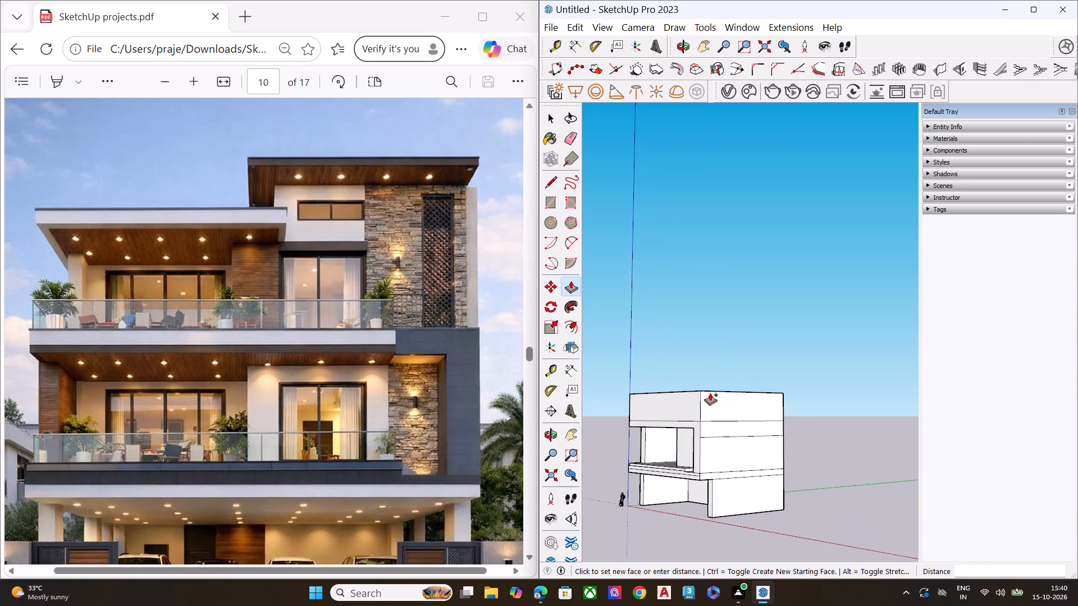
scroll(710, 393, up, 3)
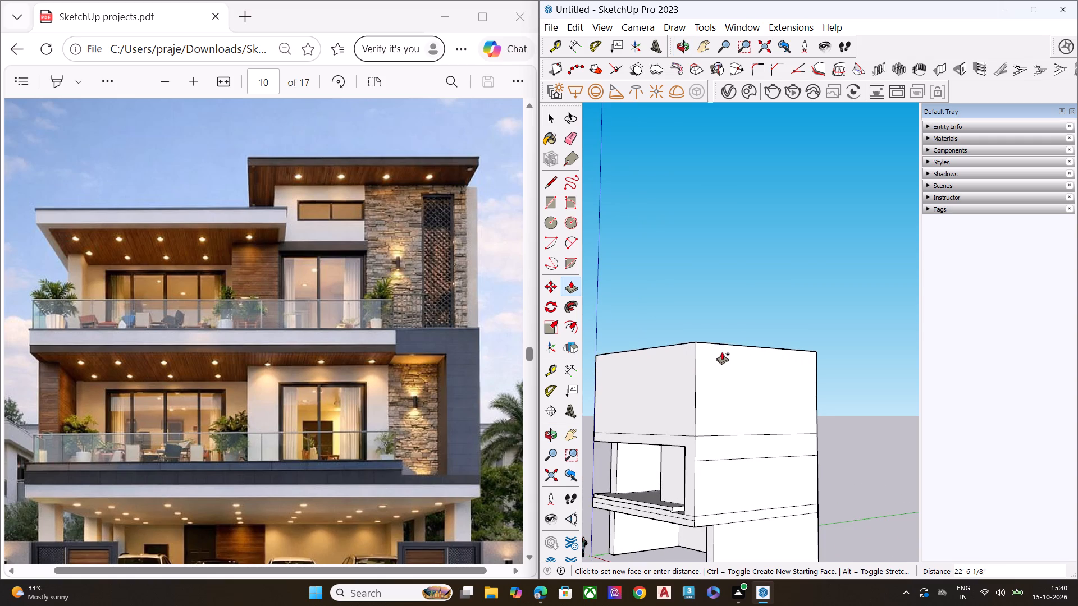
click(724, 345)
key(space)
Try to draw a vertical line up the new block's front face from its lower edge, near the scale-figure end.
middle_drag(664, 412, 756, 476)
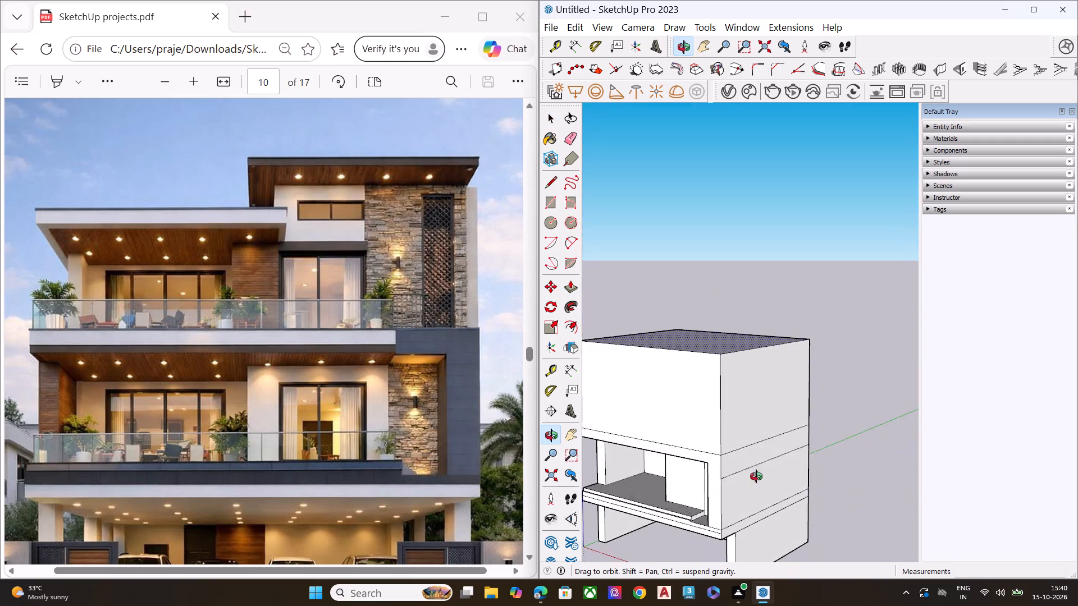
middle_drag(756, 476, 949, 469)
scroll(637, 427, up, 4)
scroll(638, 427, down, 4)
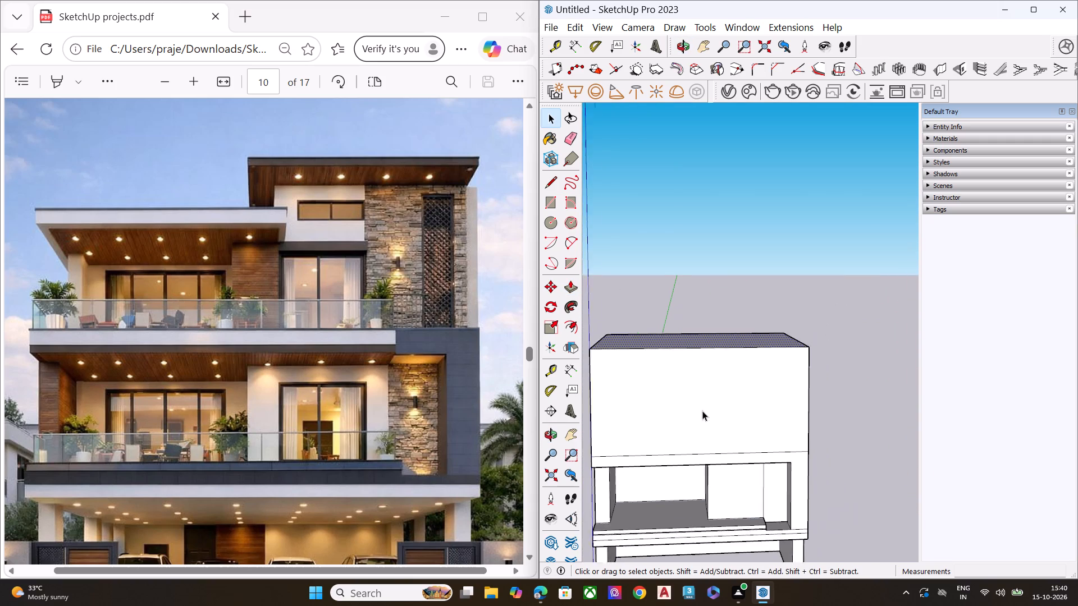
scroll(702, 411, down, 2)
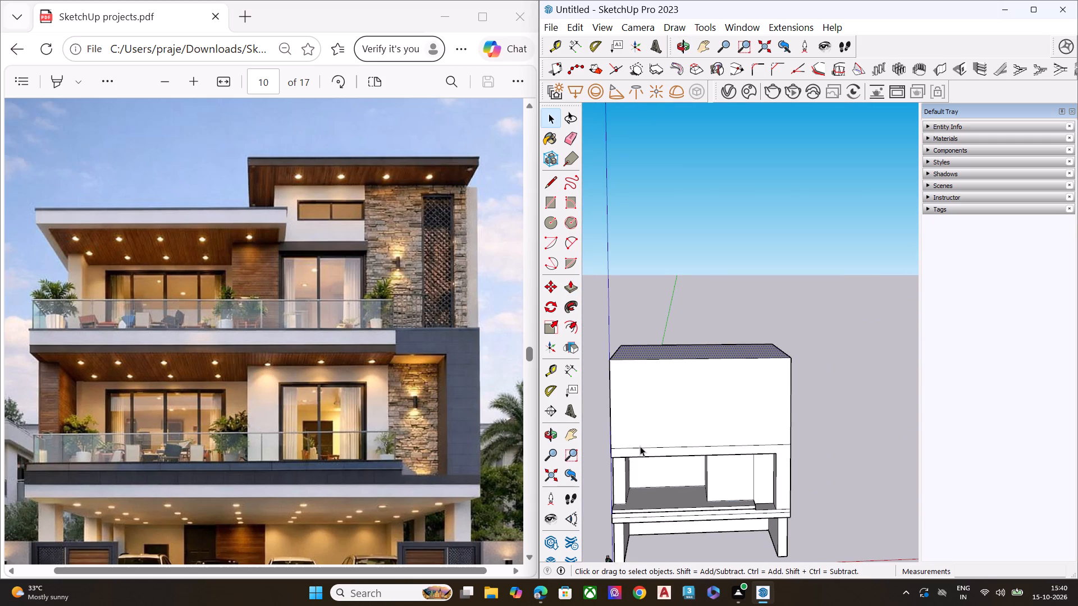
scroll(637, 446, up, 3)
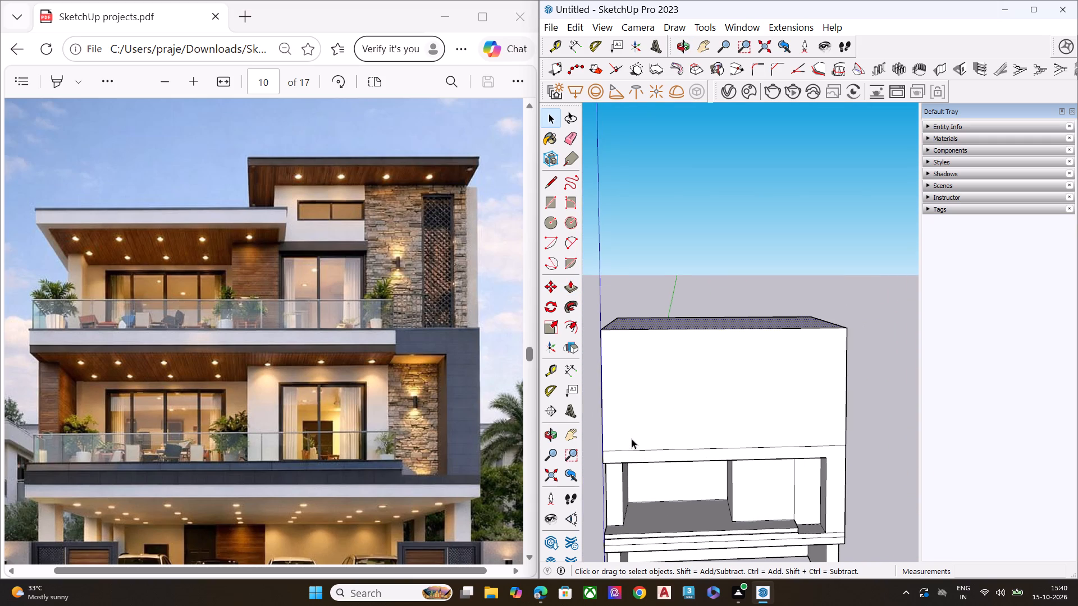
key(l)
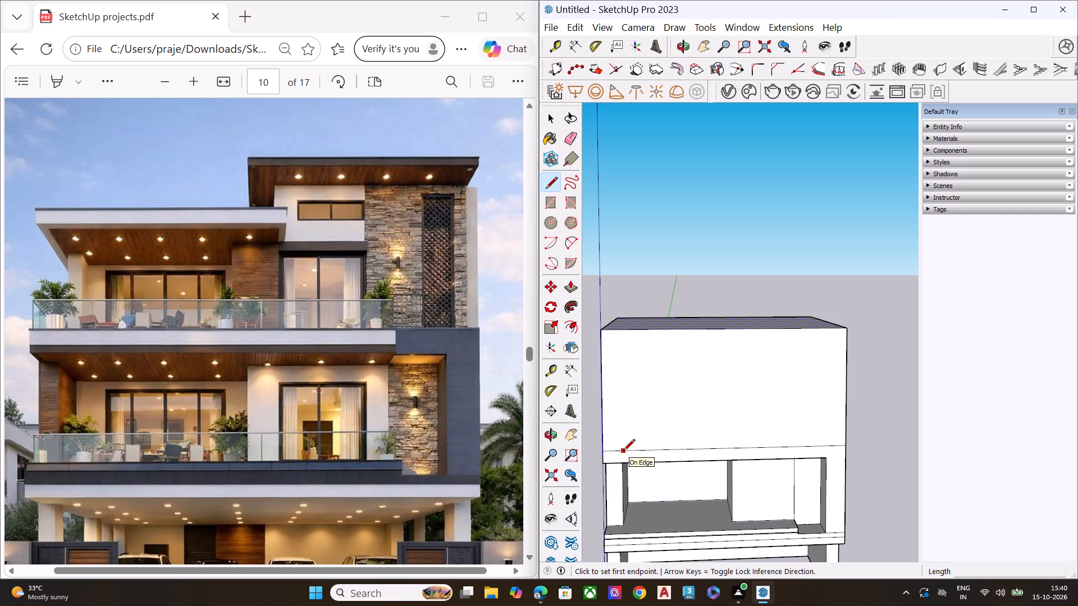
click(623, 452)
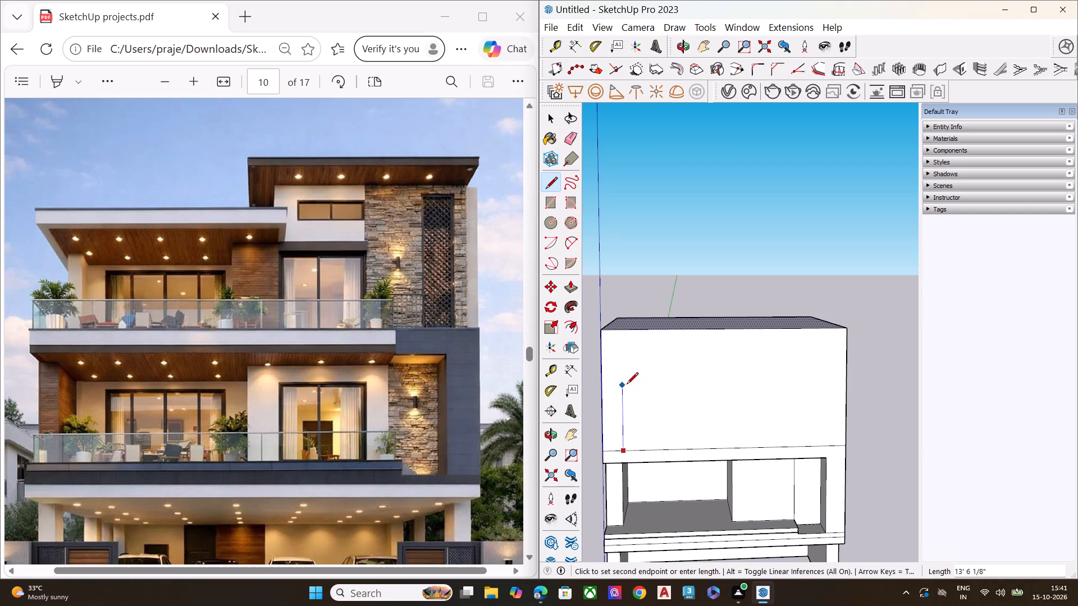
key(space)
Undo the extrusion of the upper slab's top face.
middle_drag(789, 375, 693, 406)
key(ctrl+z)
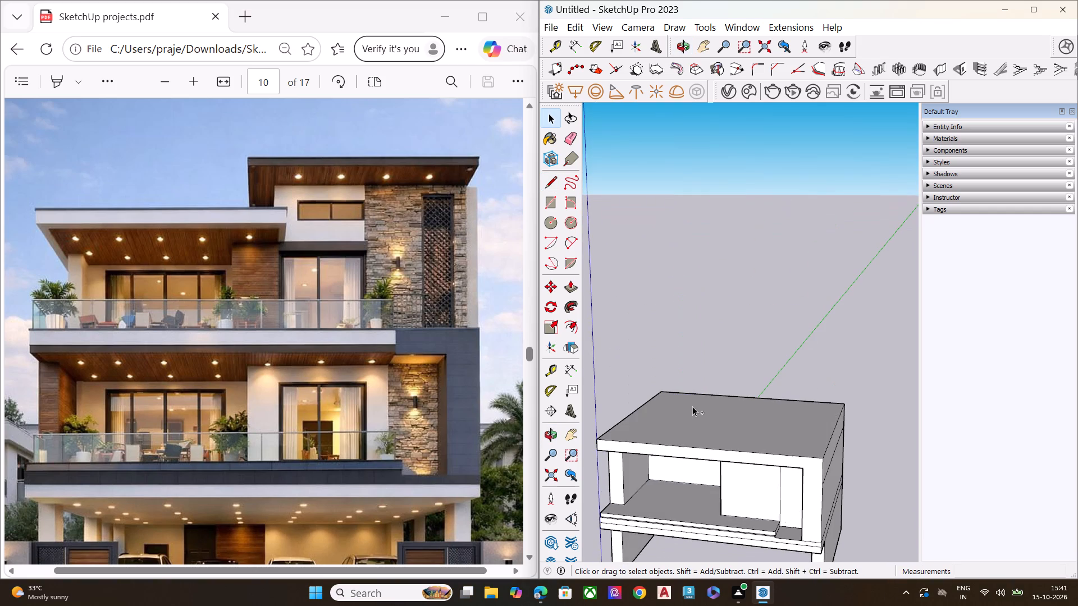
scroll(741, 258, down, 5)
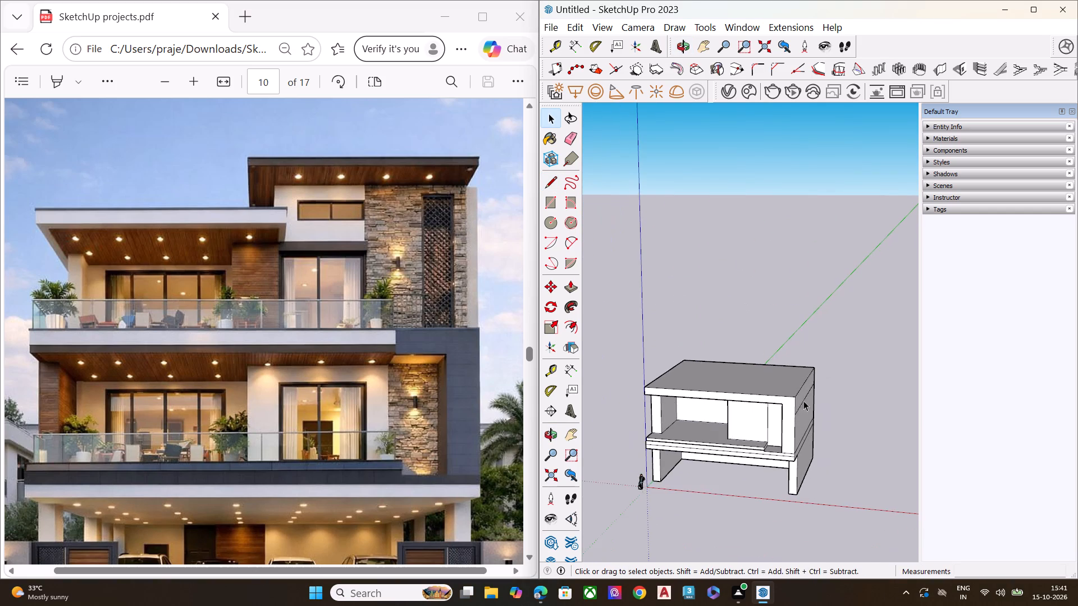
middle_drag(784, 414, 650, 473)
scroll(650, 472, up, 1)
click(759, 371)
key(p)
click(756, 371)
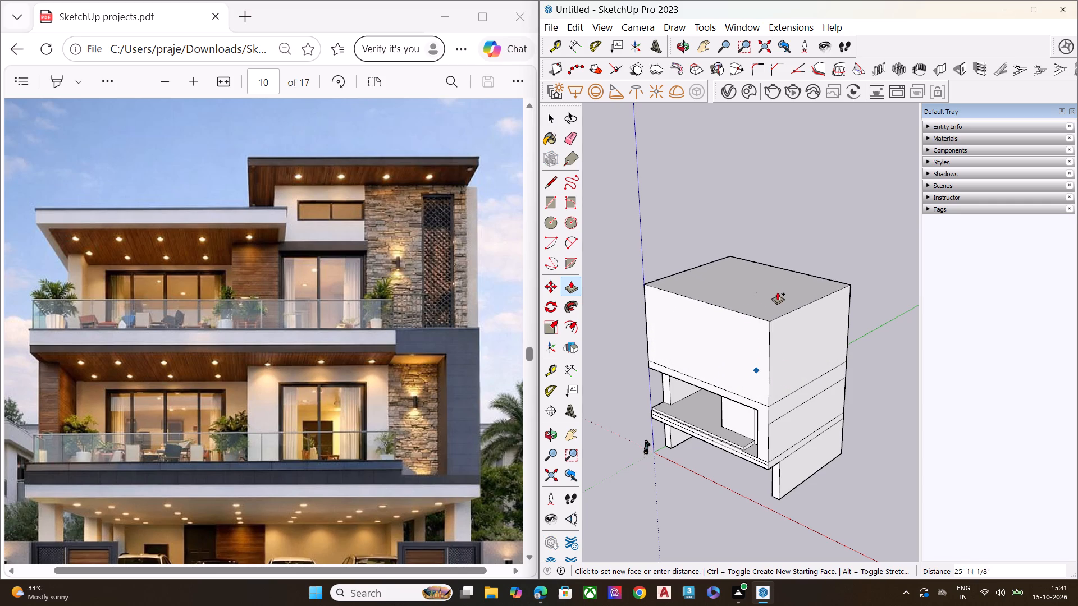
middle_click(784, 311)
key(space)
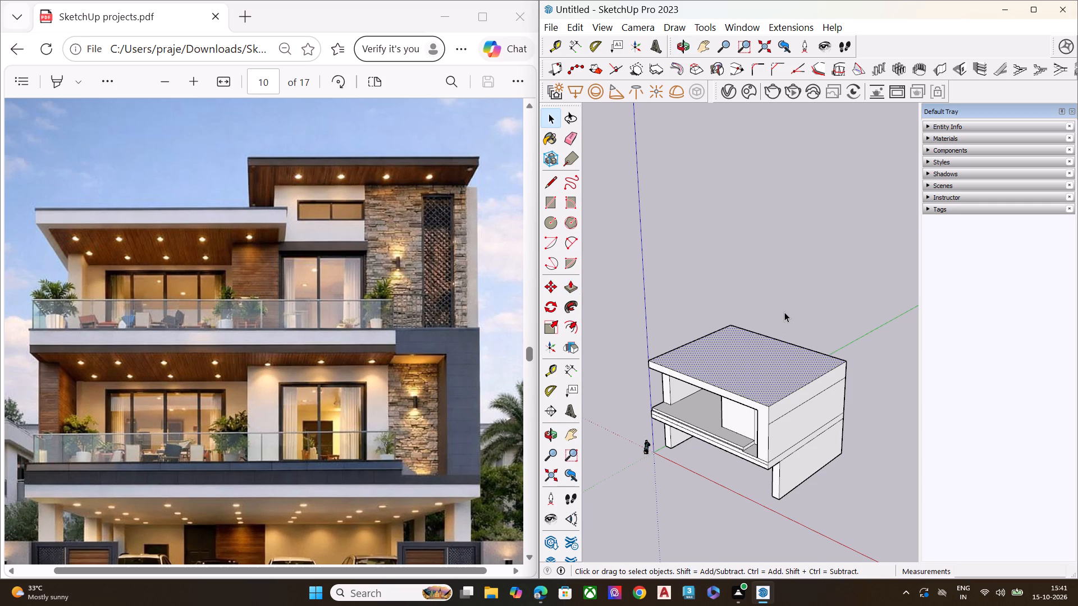
Pull the upper slab's top face upward as a new volume to form the second-floor block above the slab.
click(773, 355)
key(p)
click(771, 355)
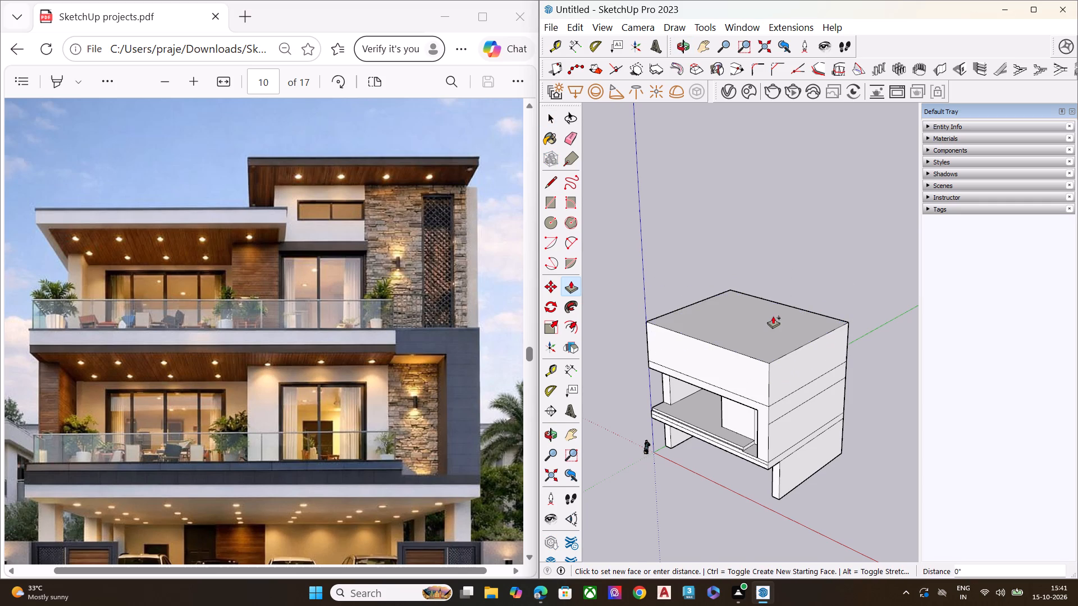
click(778, 299)
middle_drag(742, 358, 826, 298)
scroll(799, 314, up, 9)
middle_drag(686, 342, 838, 315)
key(space)
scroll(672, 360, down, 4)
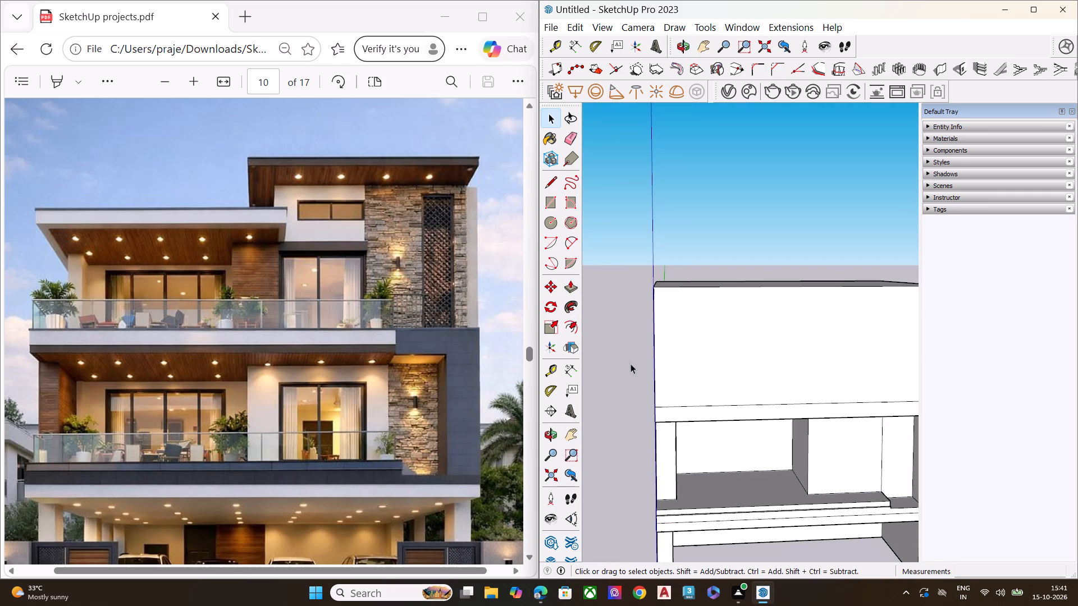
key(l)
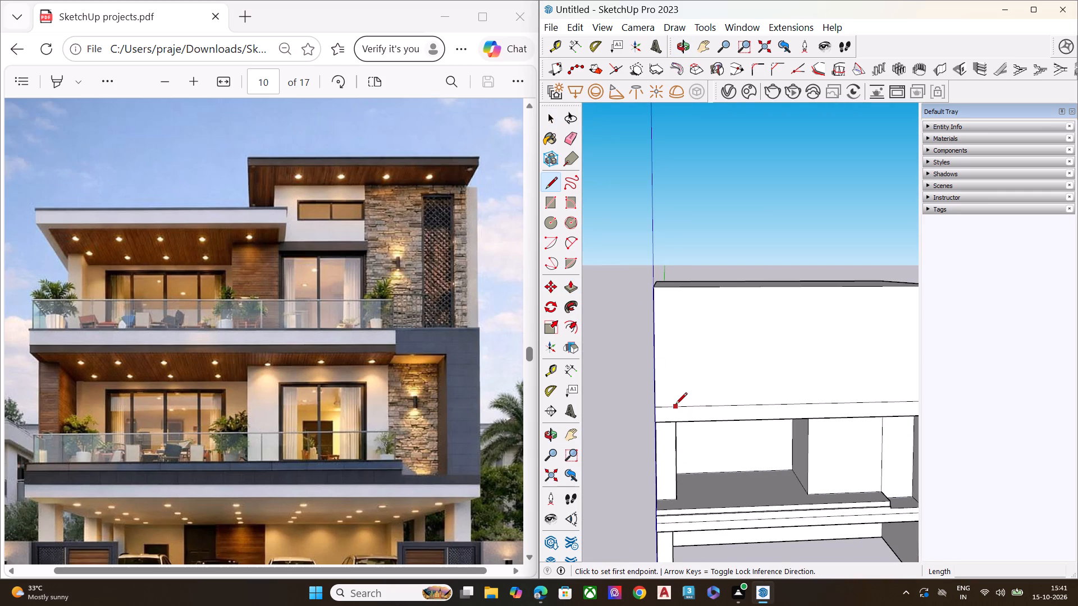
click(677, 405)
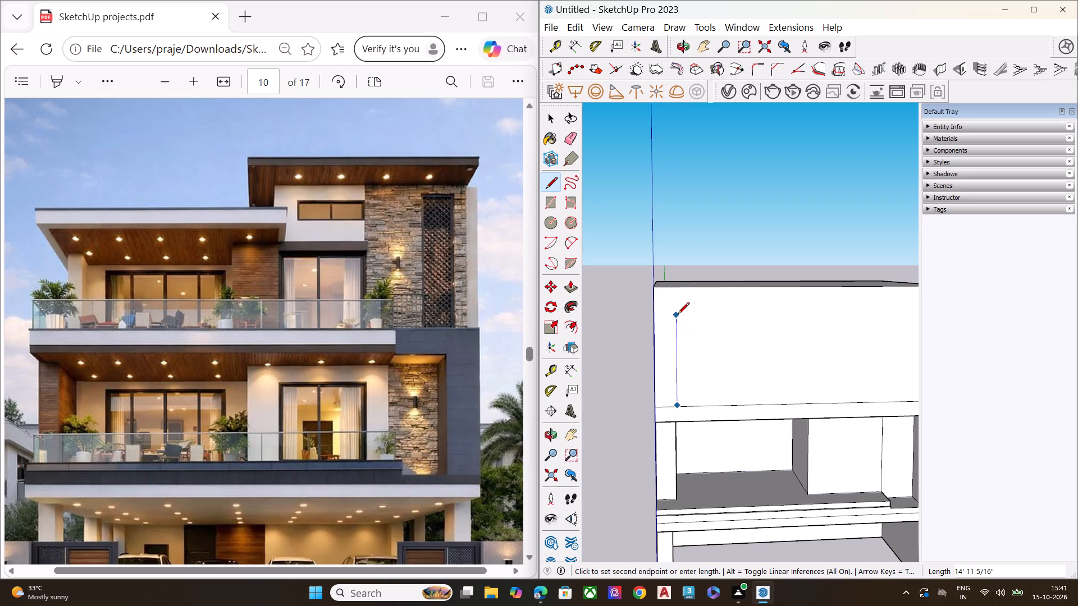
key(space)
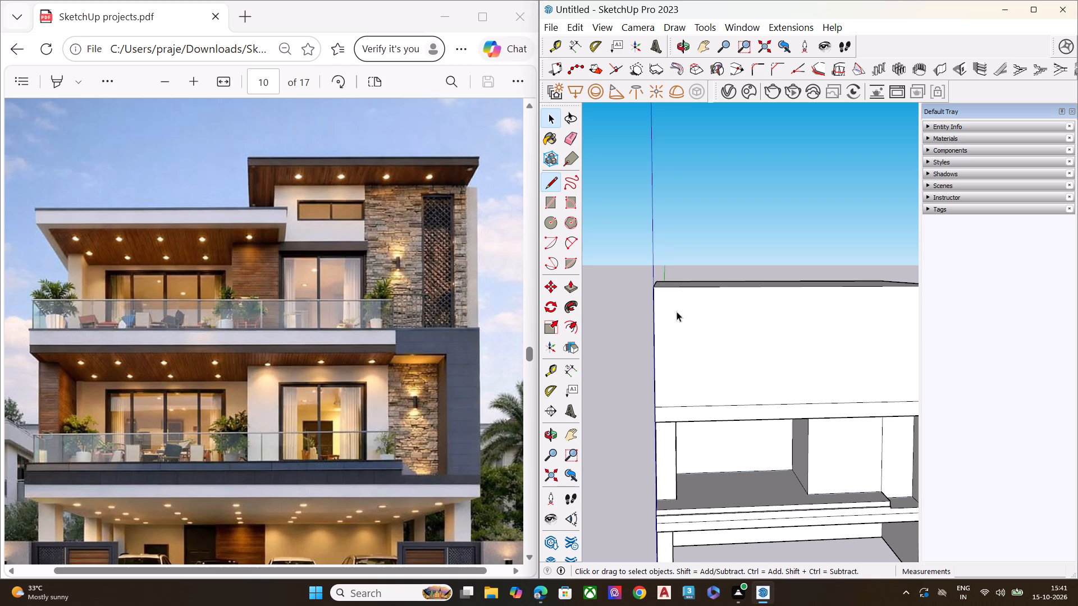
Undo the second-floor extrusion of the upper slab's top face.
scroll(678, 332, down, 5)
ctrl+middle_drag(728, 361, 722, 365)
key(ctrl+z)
Pull the upper slab's top face upward as a new volume about 14' 9" high to form the second-floor block.
middle_drag(743, 360, 730, 375)
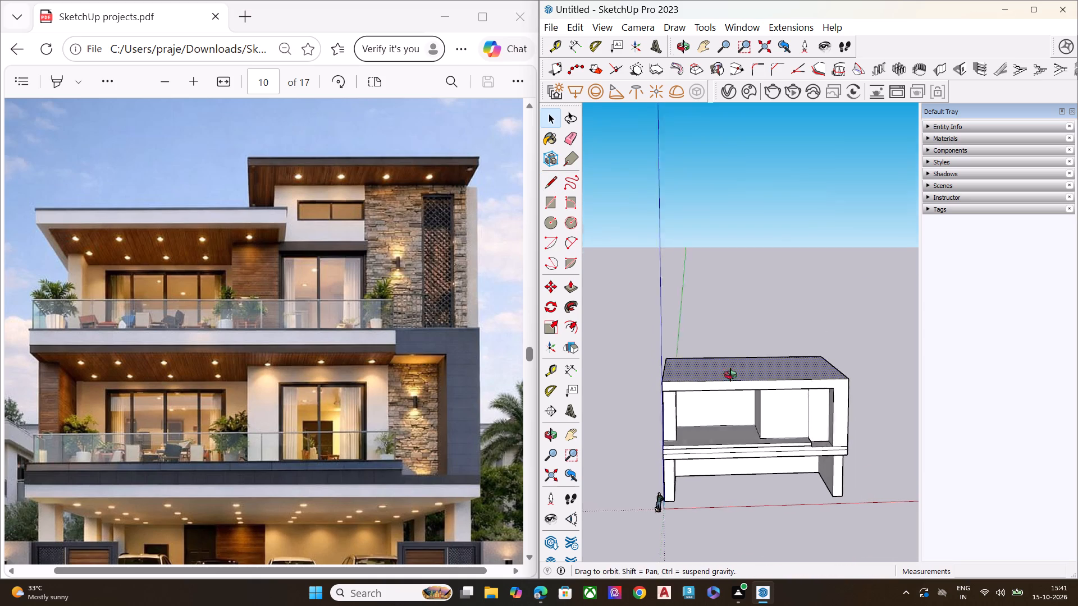
middle_drag(730, 375, 668, 435)
click(780, 358)
key(p)
click(774, 358)
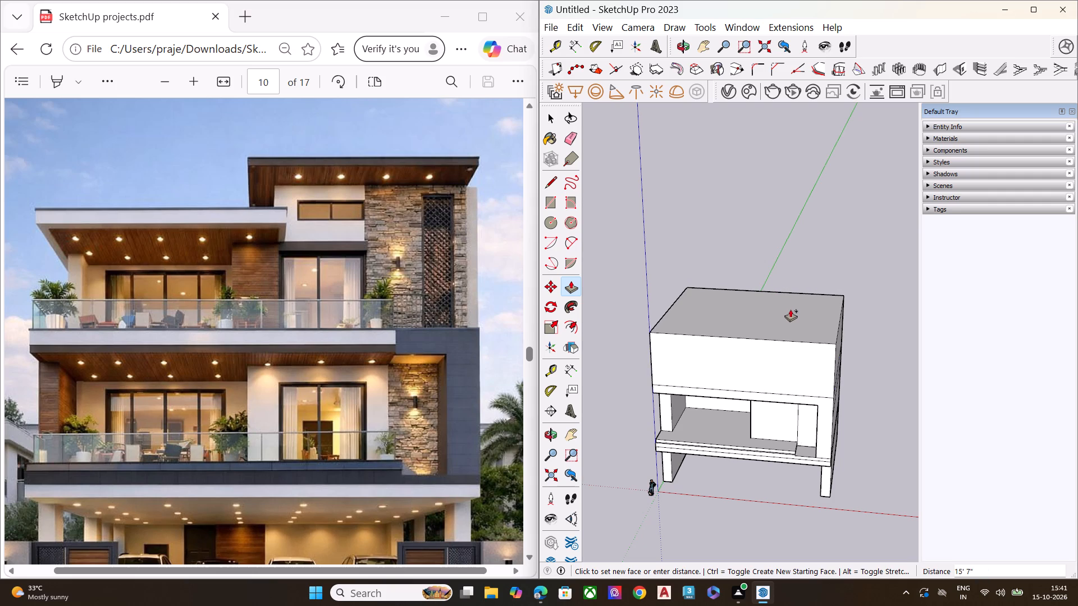
middle_drag(791, 310, 814, 195)
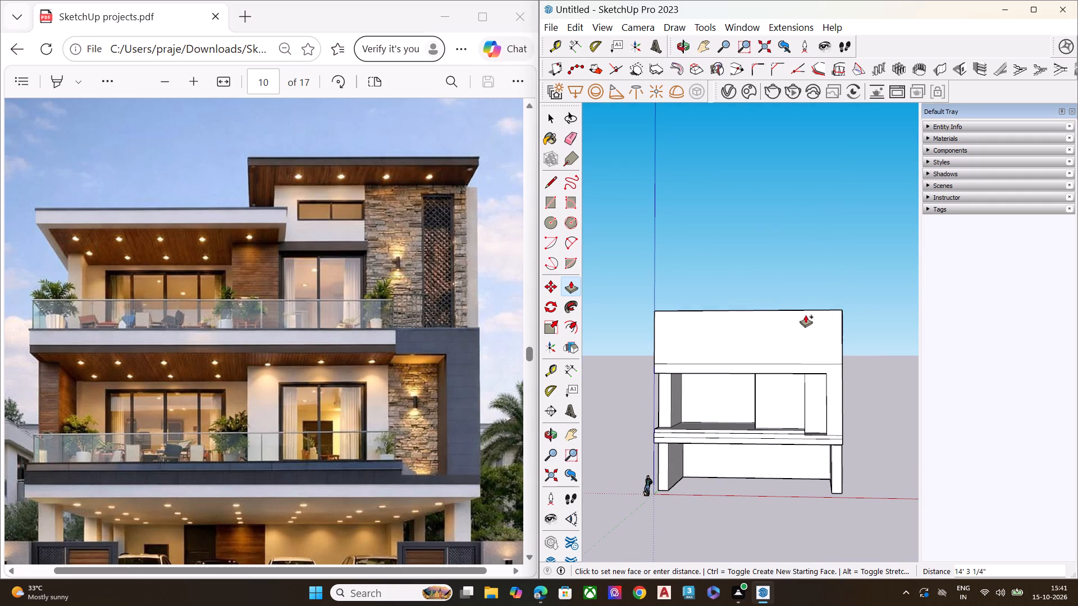
click(809, 314)
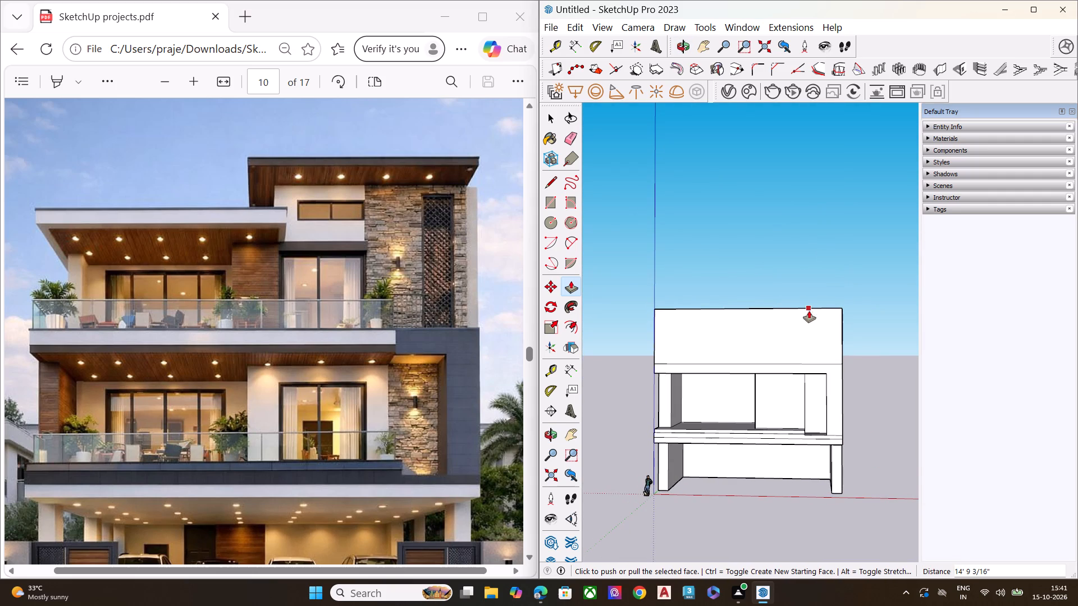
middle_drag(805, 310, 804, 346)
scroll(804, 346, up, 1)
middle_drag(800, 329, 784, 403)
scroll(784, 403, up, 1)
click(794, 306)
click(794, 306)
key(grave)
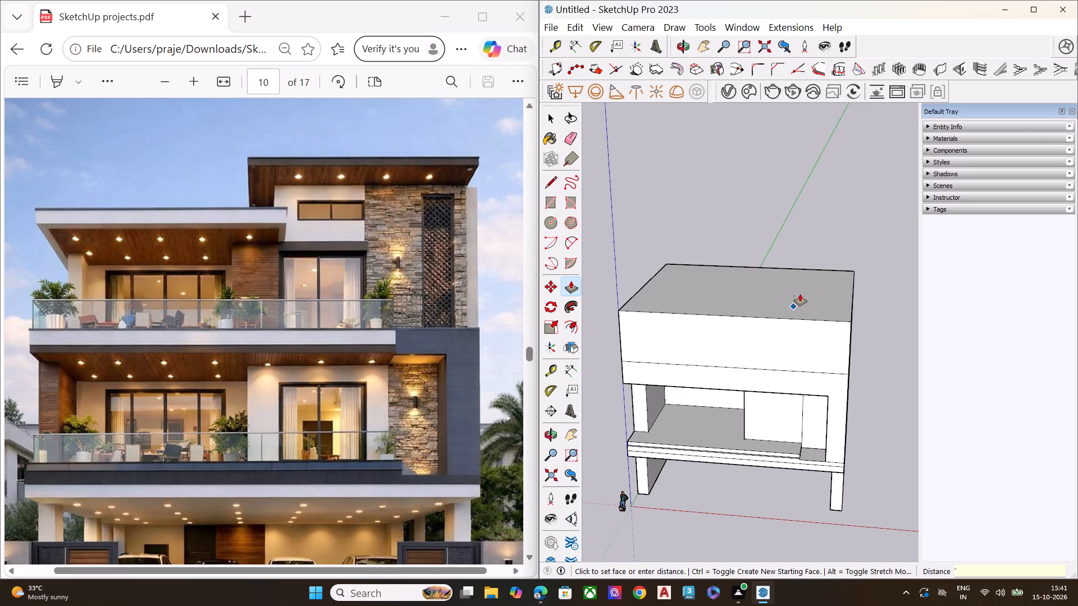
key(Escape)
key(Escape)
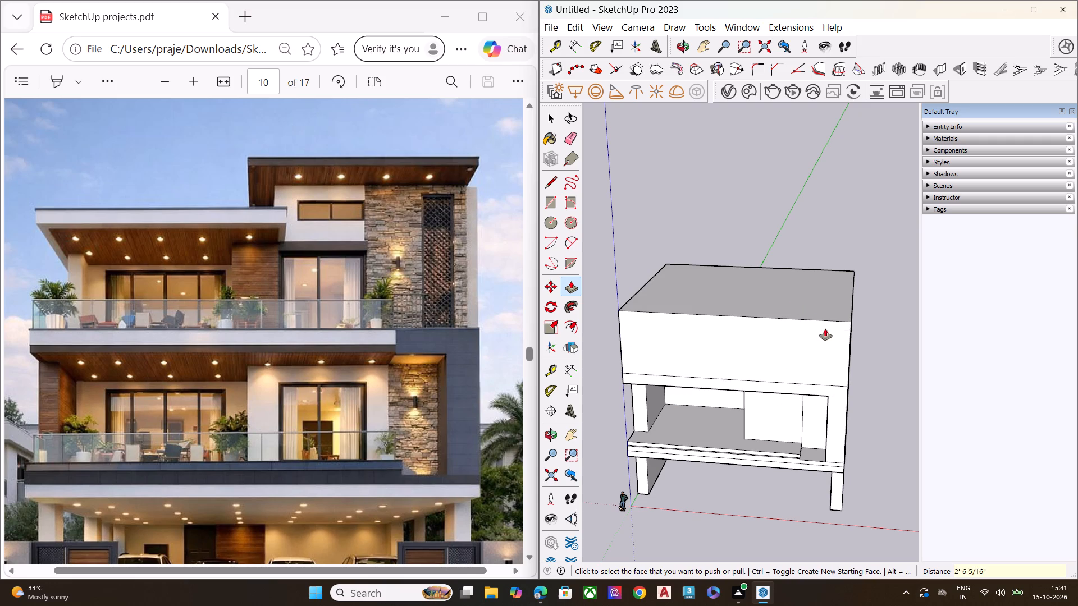
Pull the second-floor block's top face upward as a new volume about 3' 3" thick for the roof slab.
click(825, 293)
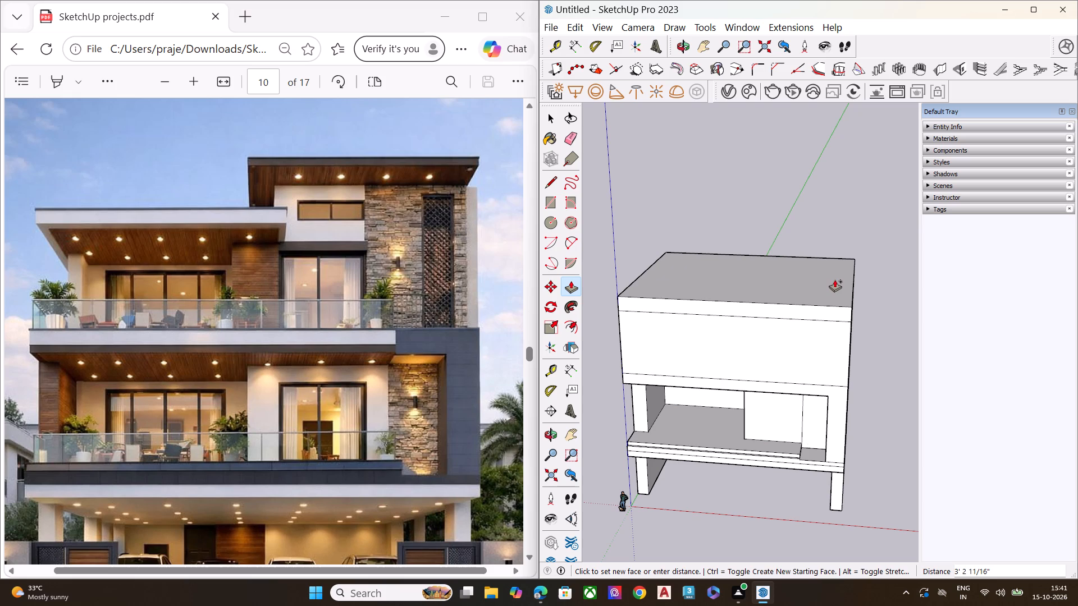
click(835, 280)
key(space)
Draw a vertical line about 14' 9" long on the second floor's front face near the scale-figure end, from floor slab to roof slab.
middle_drag(785, 315, 797, 265)
scroll(650, 354, up, 7)
middle_drag(660, 335, 721, 291)
key(l)
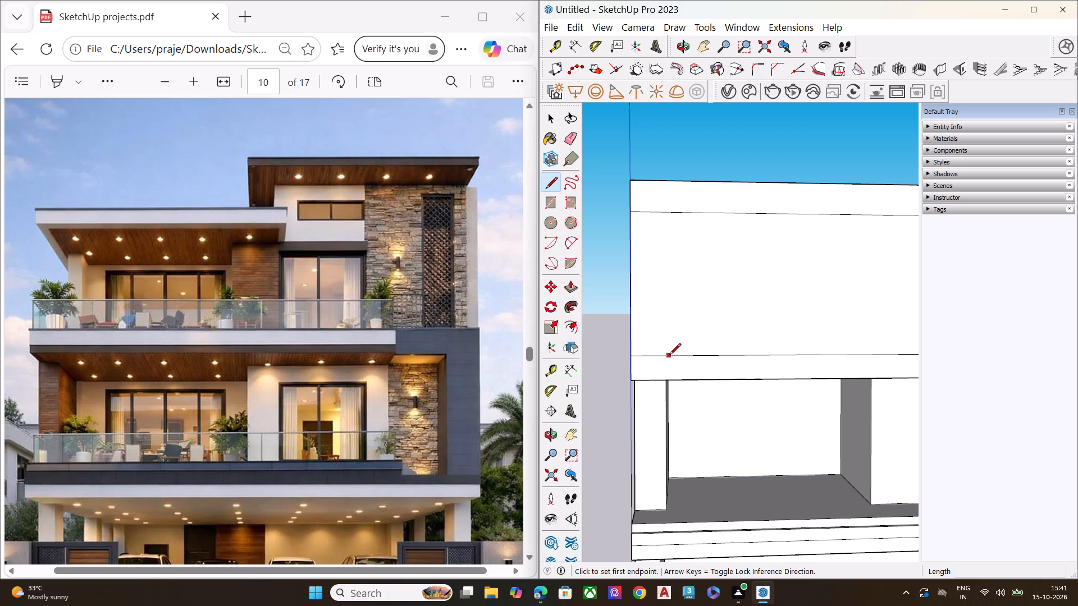
middle_drag(664, 379, 668, 251)
scroll(665, 324, up, 6)
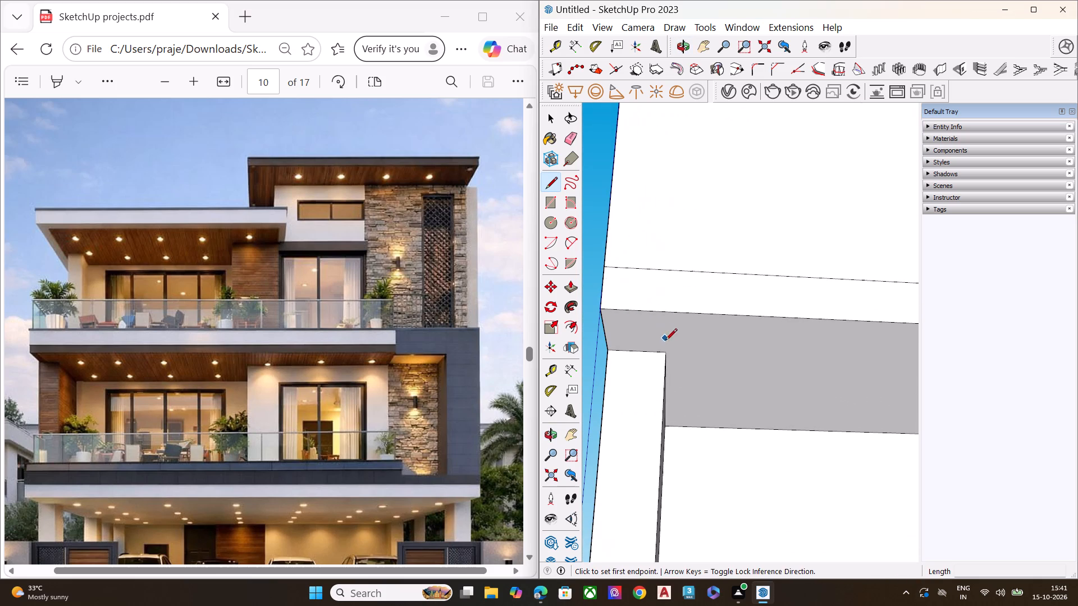
click(671, 272)
scroll(668, 222, down, 6)
middle_drag(673, 210, 674, 213)
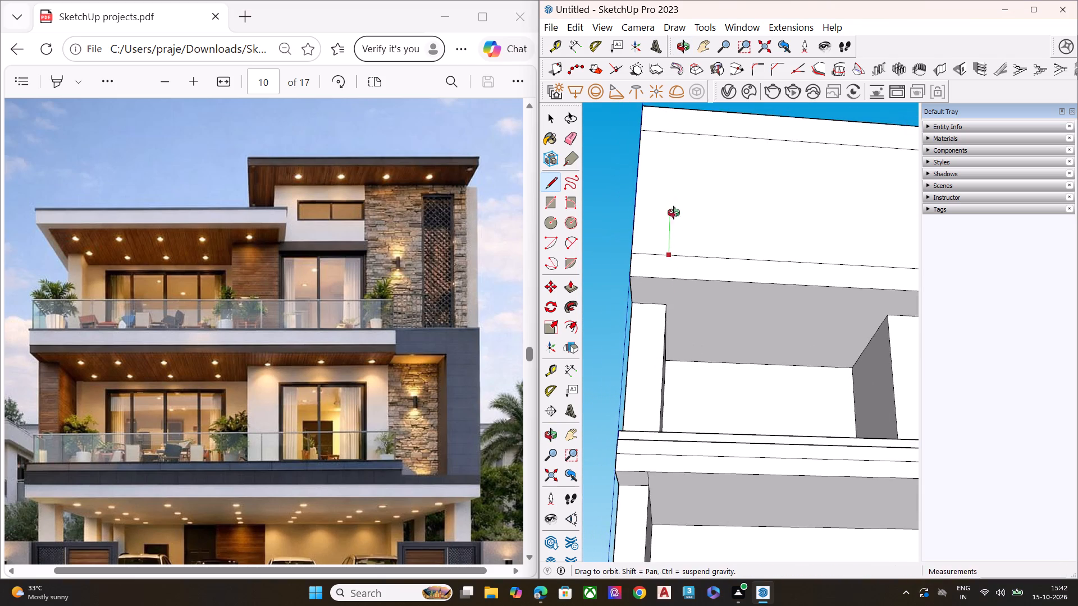
middle_drag(674, 213, 660, 349)
click(662, 138)
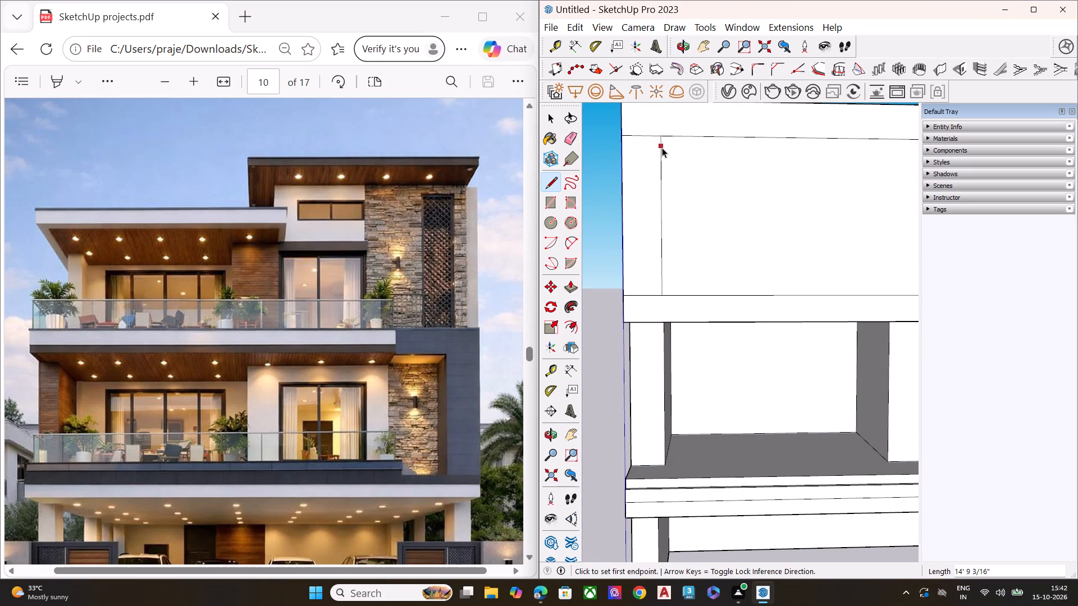
key(space)
Copy the vertical line about 2' 3" inward along the second floor's front face.
click(662, 150)
key(m)
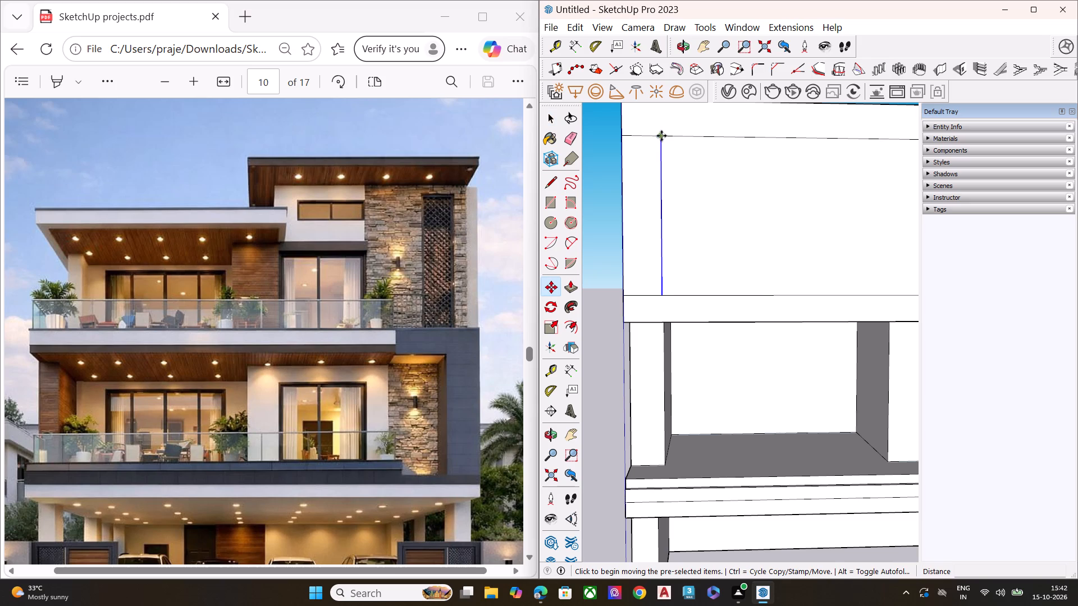
click(660, 136)
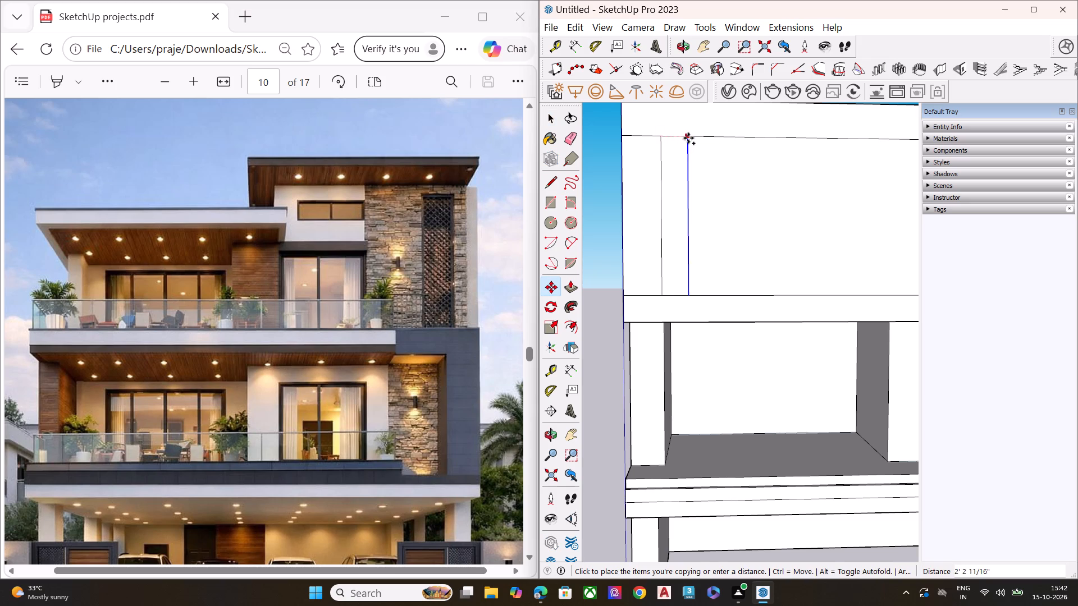
click(686, 138)
Scale the whole connected house model along the red axis by about 1.26 to widen it away from the scale figure.
scroll(623, 208, down, 7)
scroll(651, 245, down, 3)
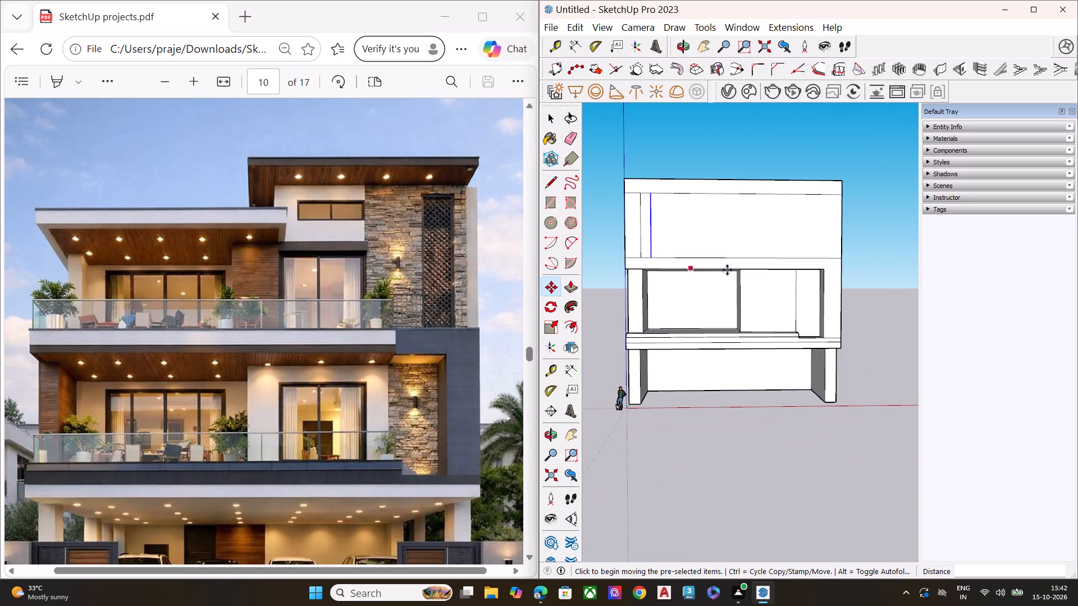
middle_drag(853, 272, 769, 301)
middle_drag(769, 301, 801, 292)
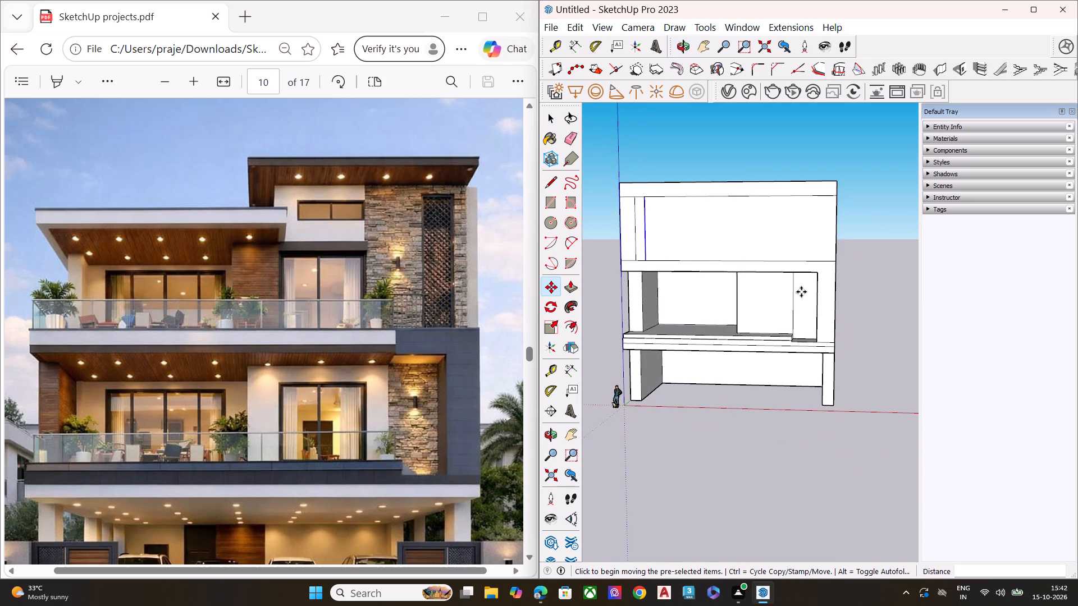
scroll(801, 292, up, 1)
middle_drag(779, 296, 787, 273)
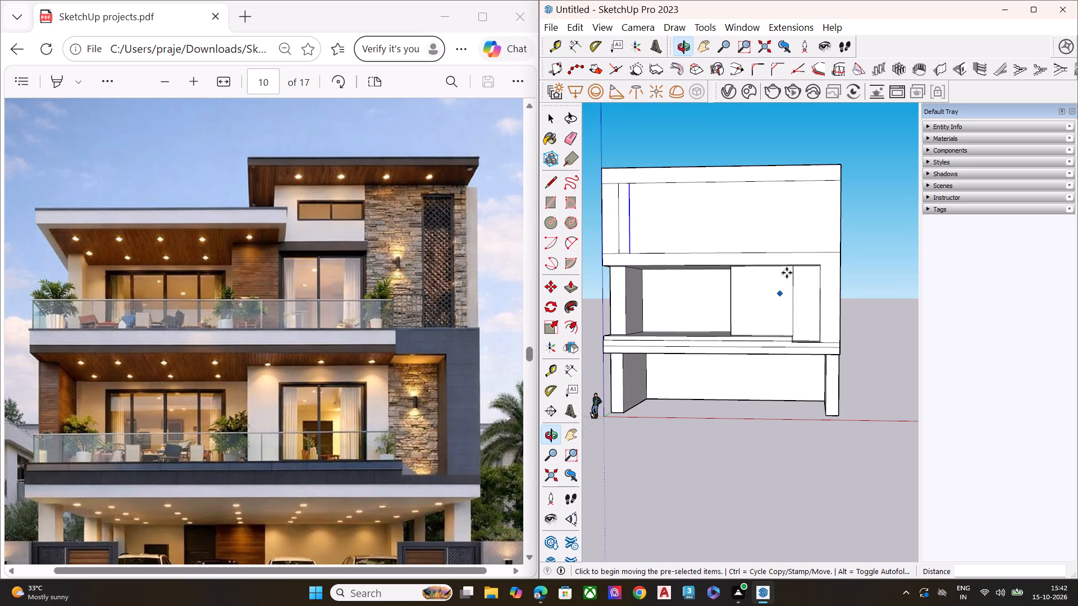
scroll(794, 302, up, 6)
scroll(793, 305, down, 9)
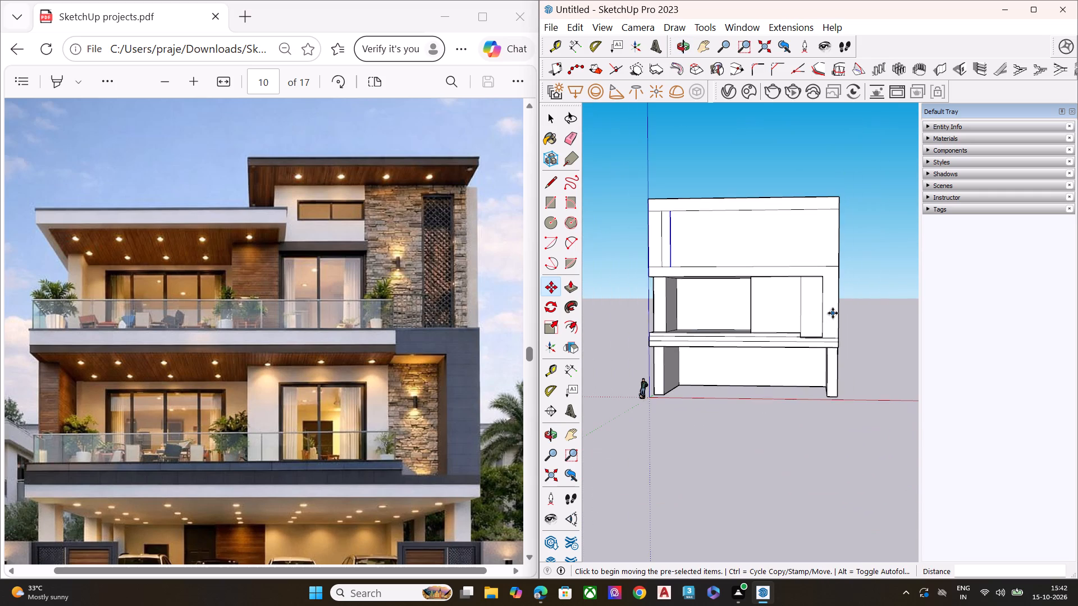
key(space)
triple_click(787, 305)
click(787, 305)
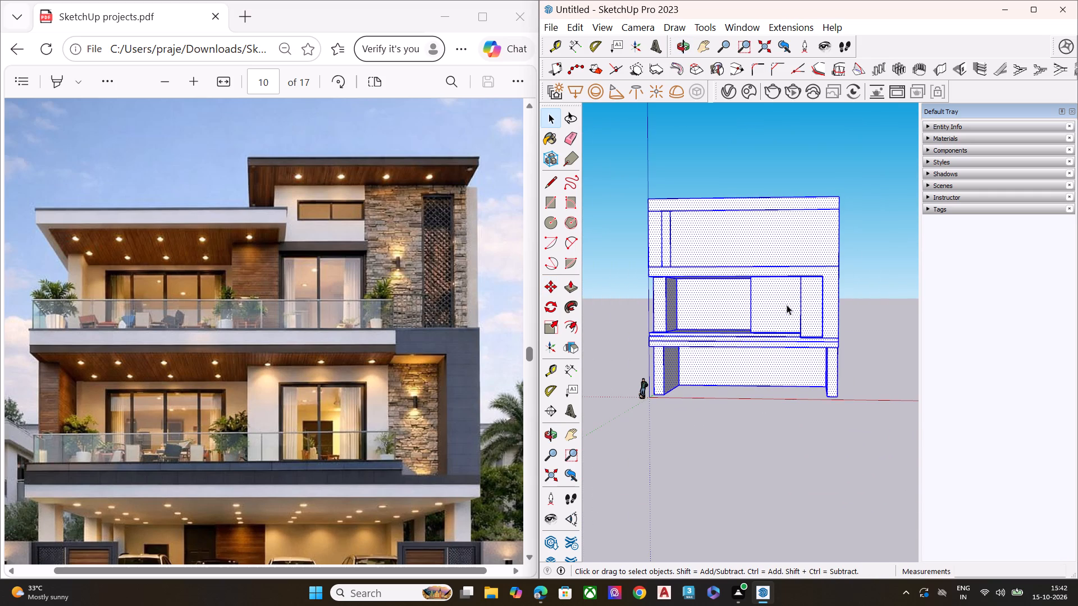
key(s)
middle_drag(866, 309, 773, 344)
scroll(789, 330, up, 1)
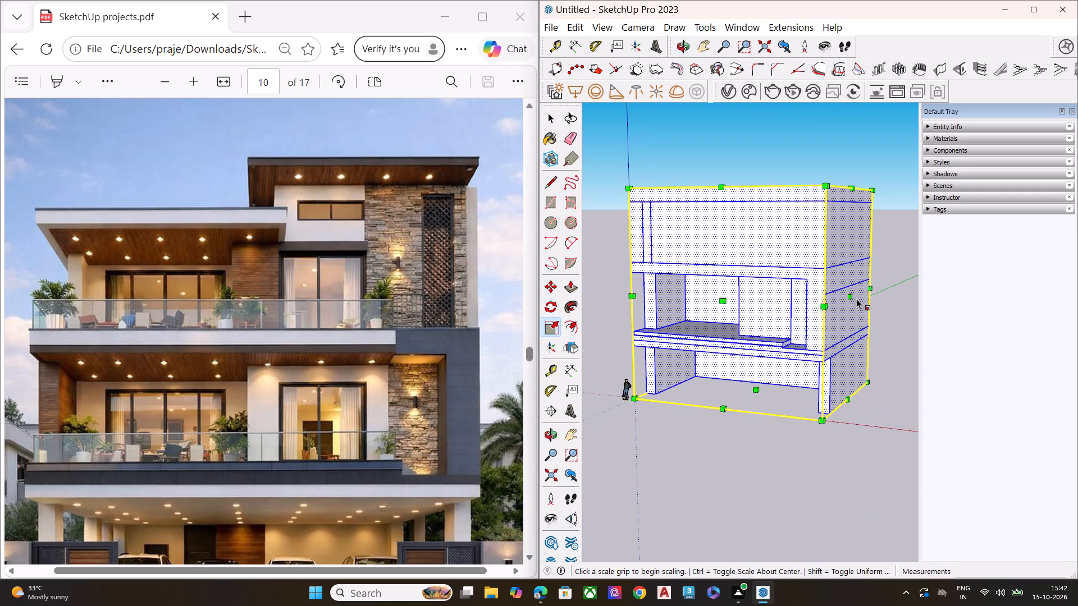
click(852, 297)
scroll(896, 293, down, 2)
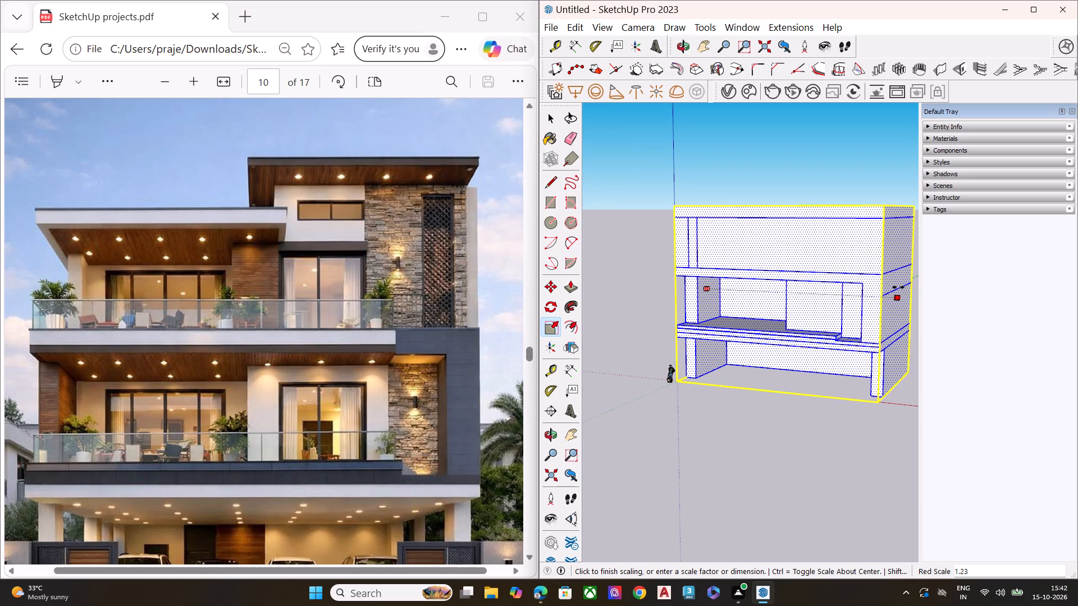
click(901, 290)
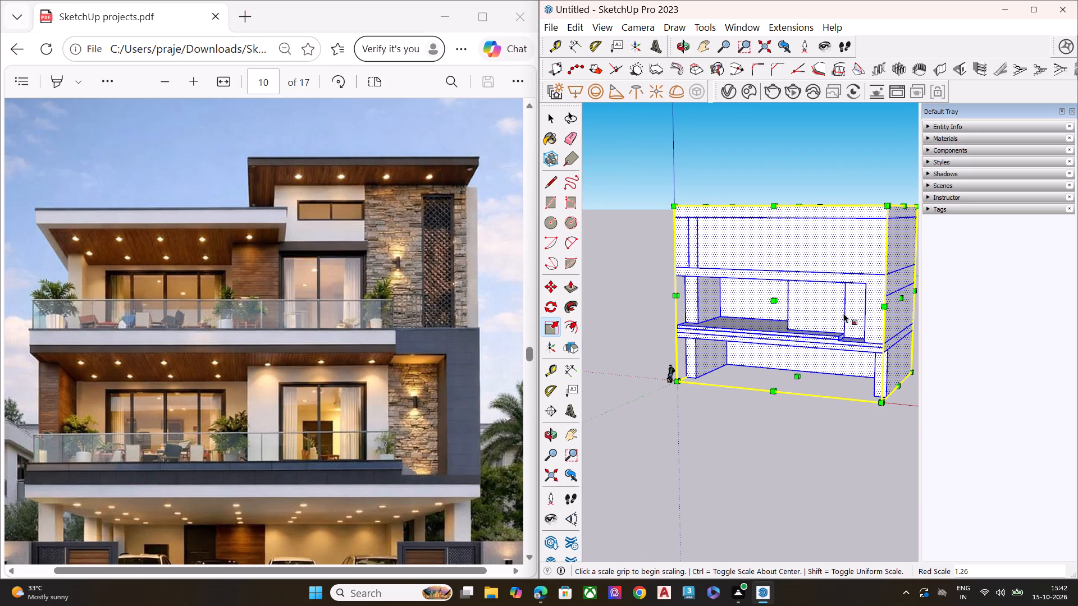
Pull the first-floor room block's side face slightly toward the balcony recess to widen the block.
middle_drag(845, 309, 971, 259)
scroll(788, 314, up, 1)
middle_drag(800, 318, 783, 343)
scroll(793, 329, down, 1)
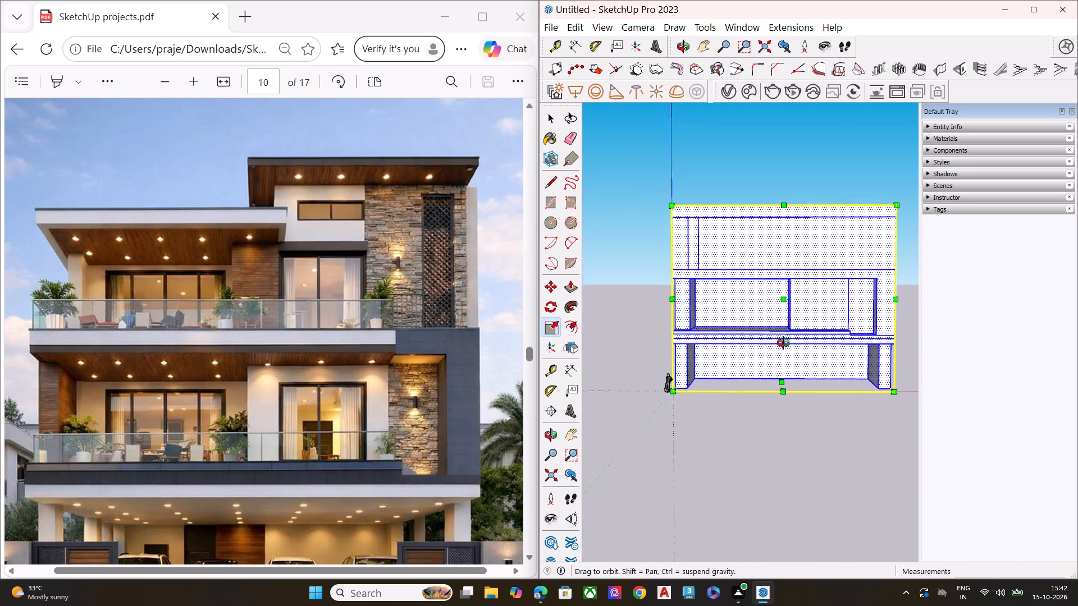
middle_drag(783, 343, 775, 347)
scroll(773, 339, up, 8)
key(space)
scroll(766, 355, down, 2)
scroll(766, 358, up, 2)
scroll(766, 360, down, 3)
click(746, 505)
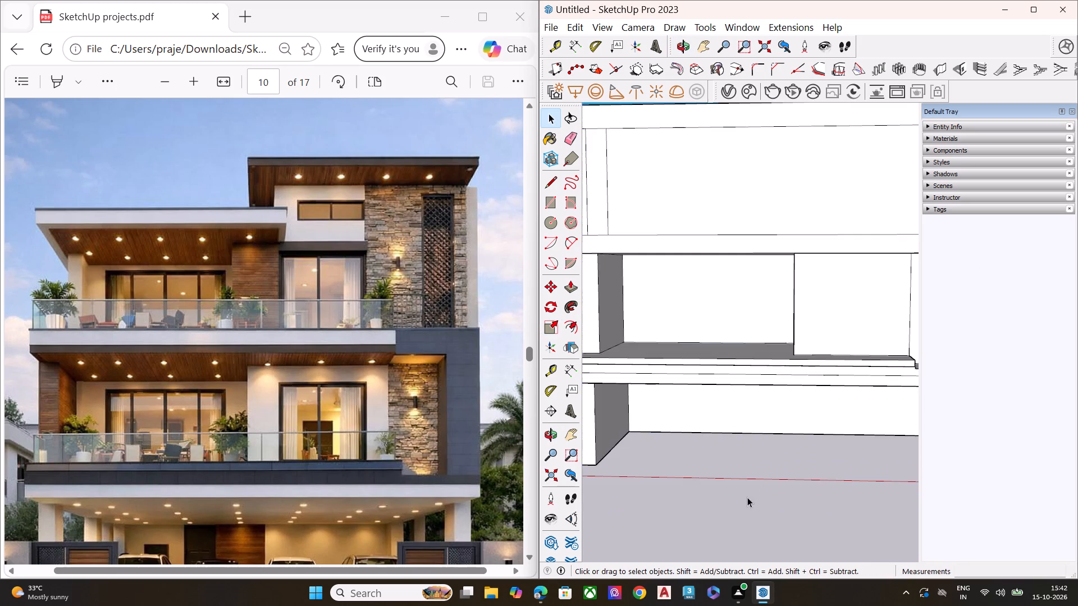
middle_drag(780, 332, 819, 295)
click(797, 302)
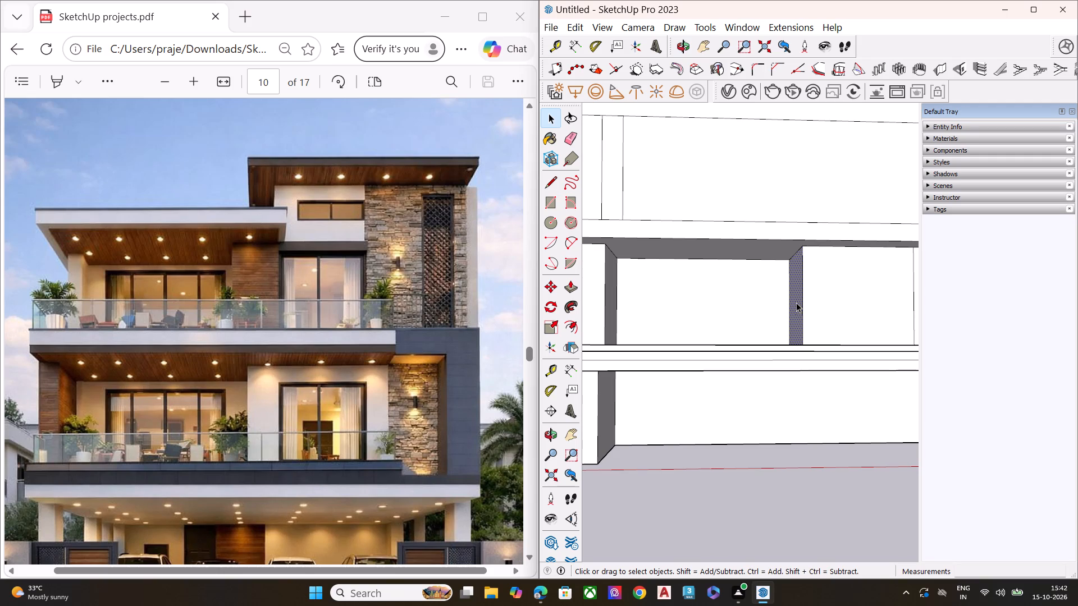
key(p)
click(796, 302)
click(782, 305)
key(space)
Draw a door-opening rectangle on the first-floor room block's front wall, ending at the wall's bottom edge.
scroll(773, 319, down, 3)
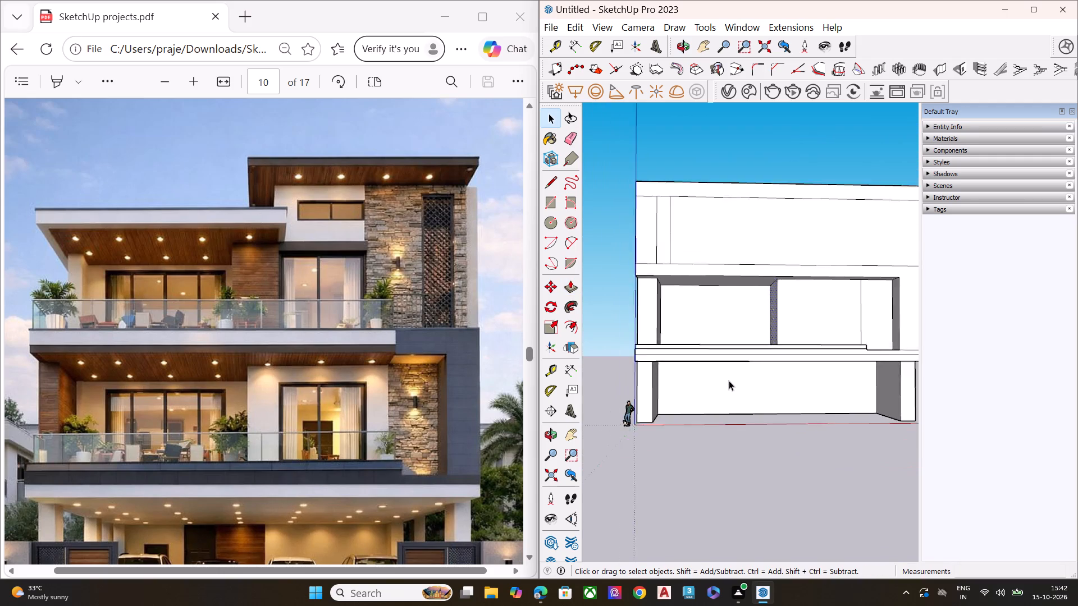
scroll(729, 380, down, 2)
middle_drag(769, 375, 682, 407)
scroll(796, 284, up, 5)
scroll(797, 271, down, 4)
middle_drag(754, 281, 759, 291)
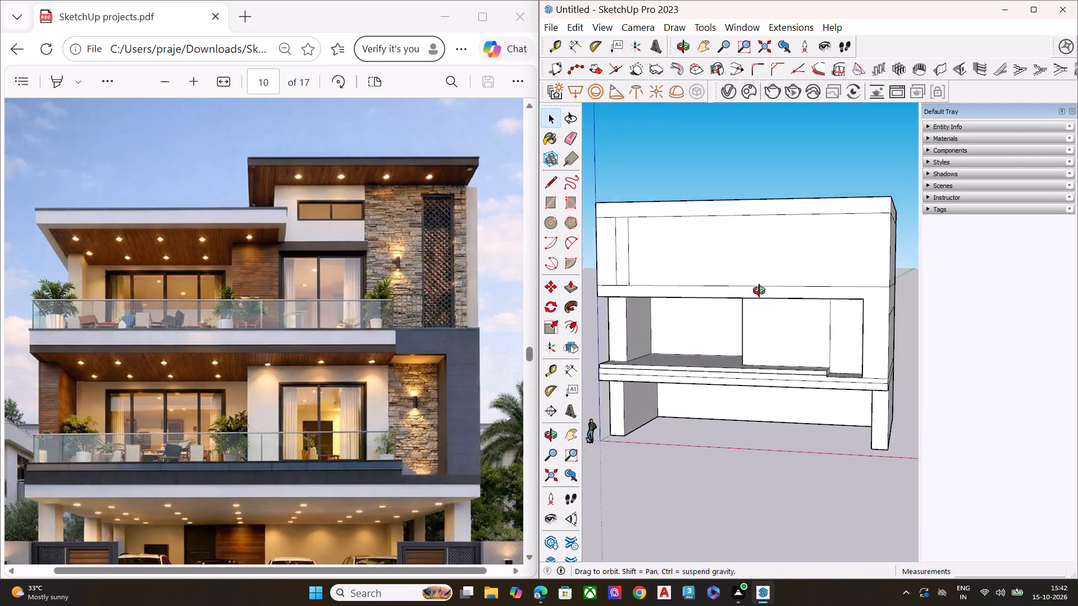
middle_drag(759, 291, 805, 282)
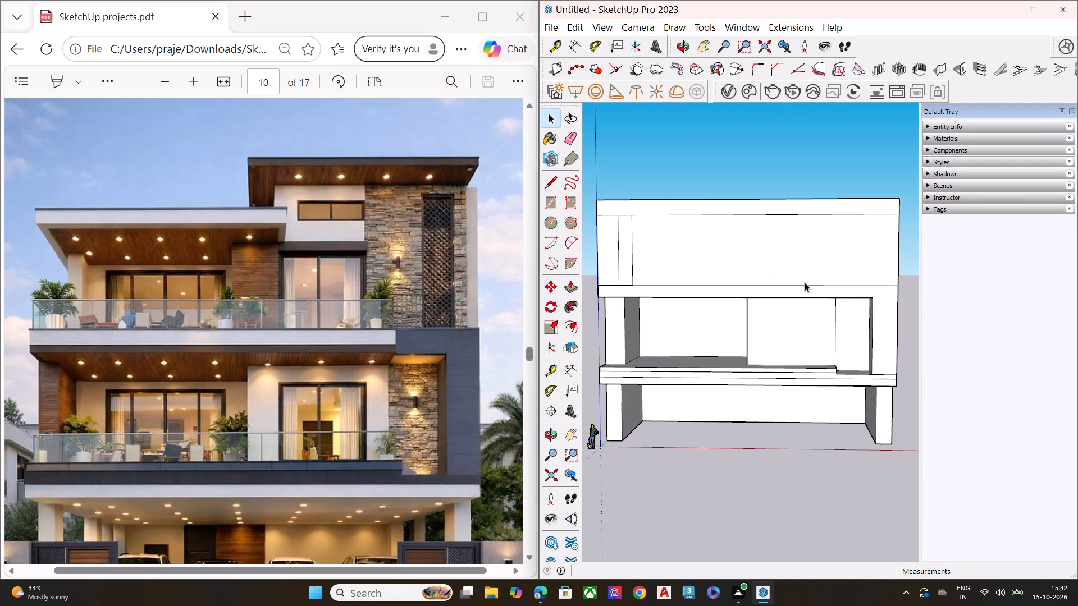
key(r)
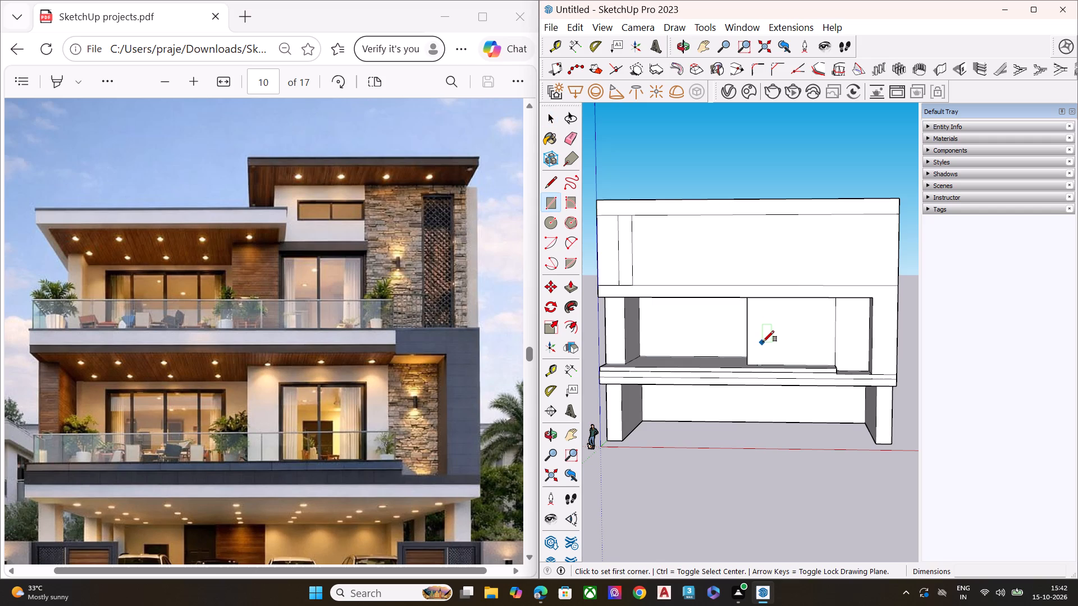
middle_drag(761, 304, 760, 259)
scroll(771, 306, up, 3)
scroll(772, 310, down, 1)
scroll(771, 311, up, 4)
click(775, 310)
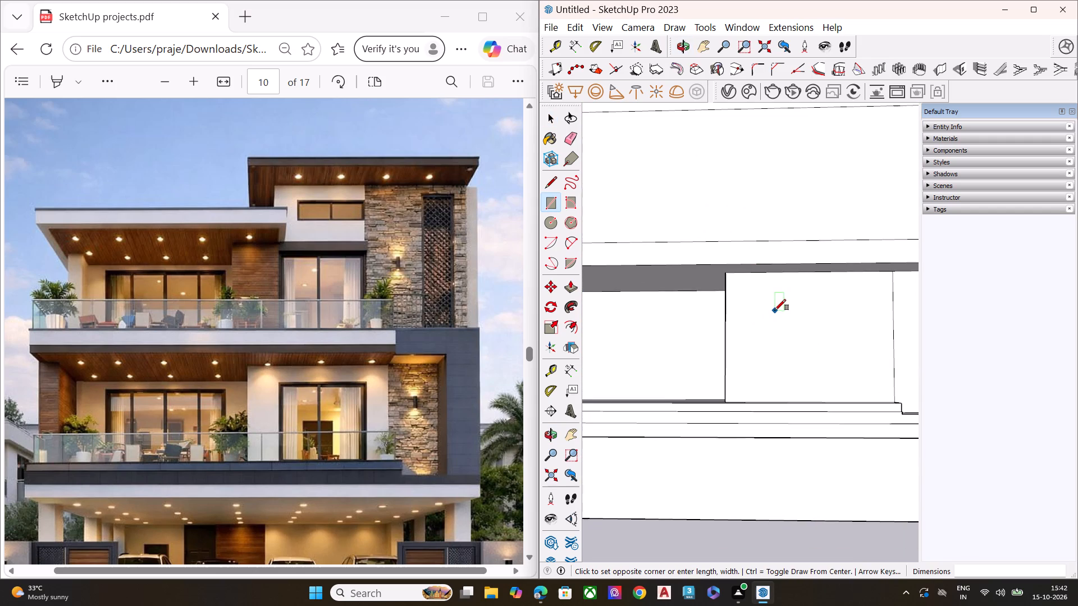
middle_drag(866, 405, 858, 446)
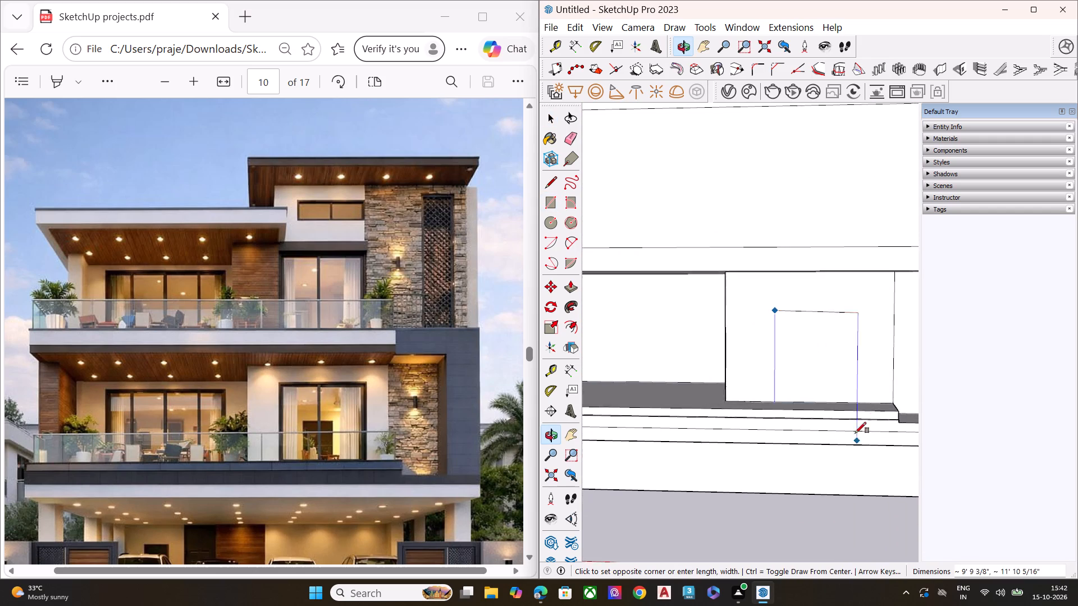
scroll(855, 433, up, 6)
click(853, 397)
key(space)
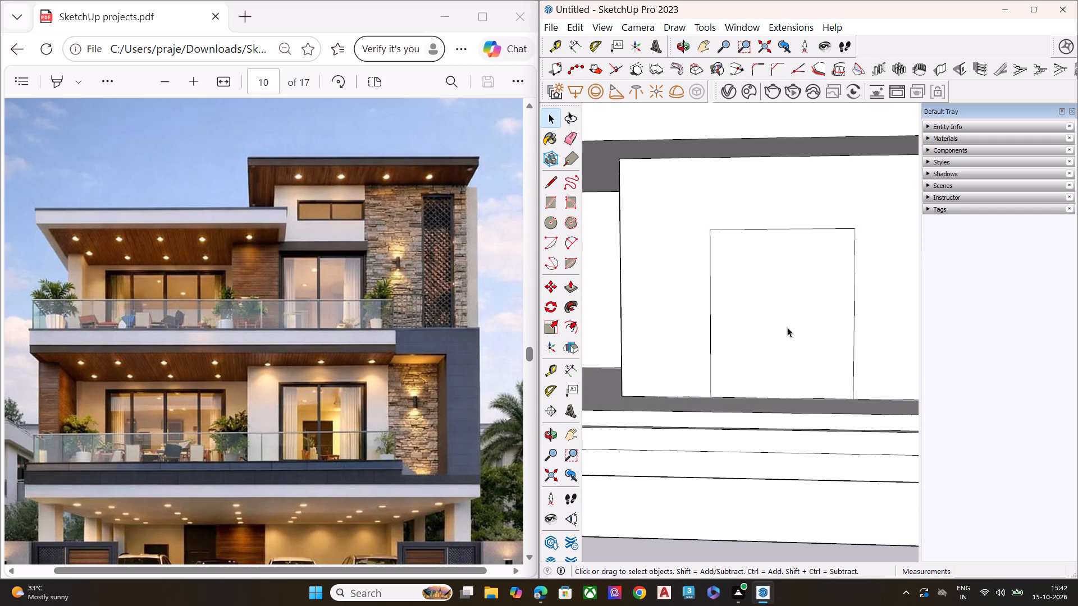
Scale the first-floor door-opening rectangle wider by 1.11 along the red axis and taller by about 1.10.
double_click(787, 327)
key(s)
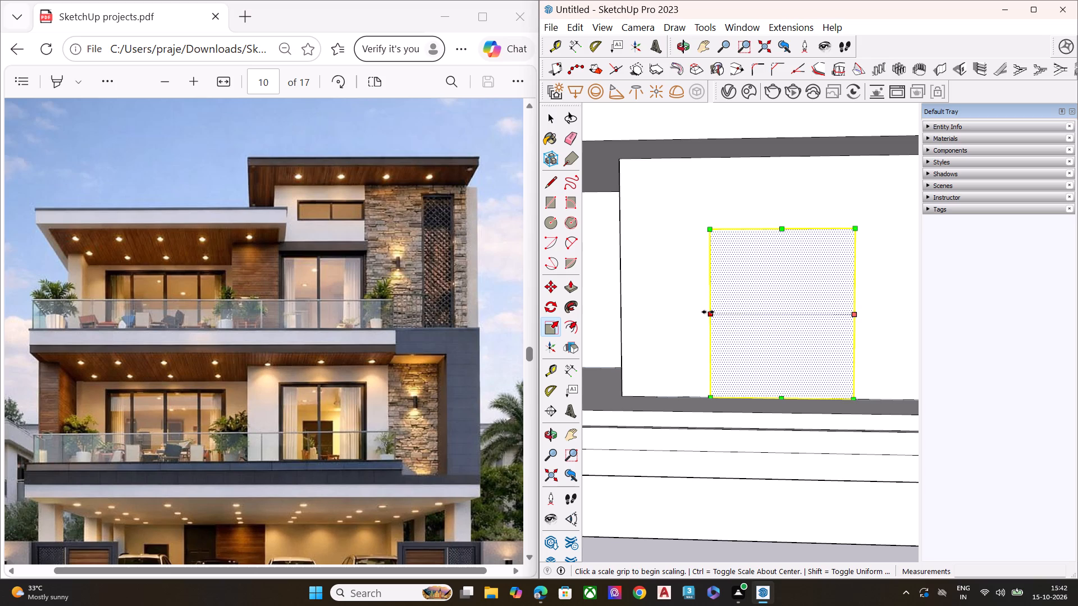
click(708, 312)
click(695, 313)
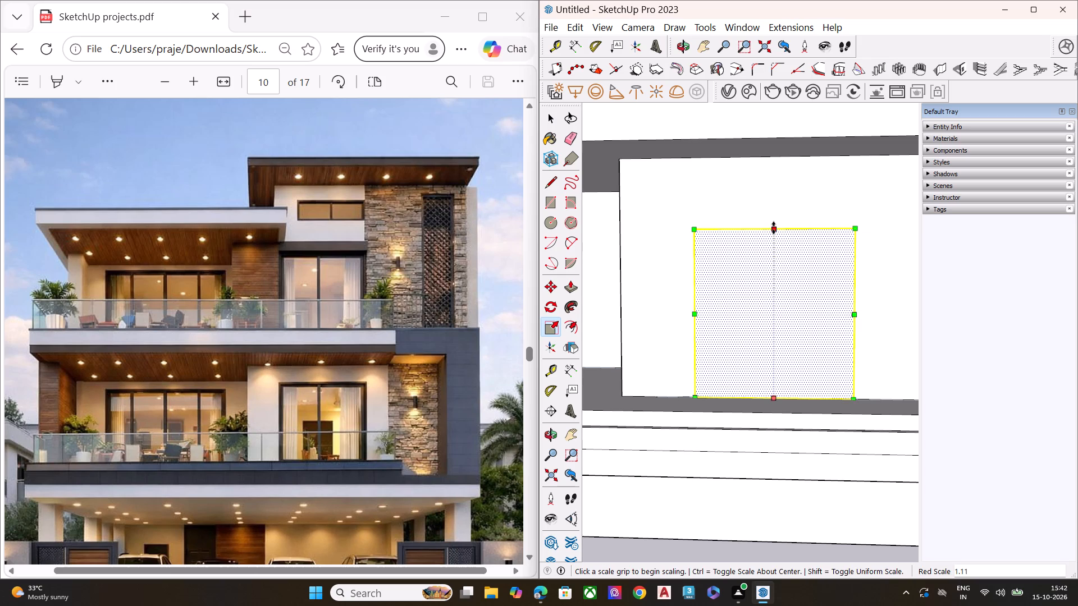
click(774, 228)
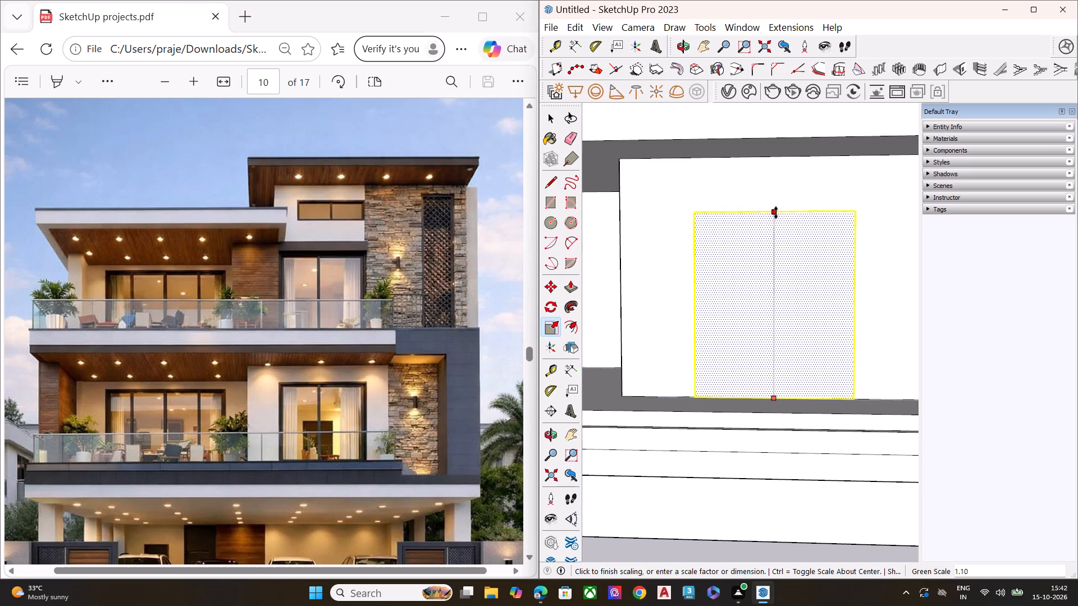
click(776, 213)
key(space)
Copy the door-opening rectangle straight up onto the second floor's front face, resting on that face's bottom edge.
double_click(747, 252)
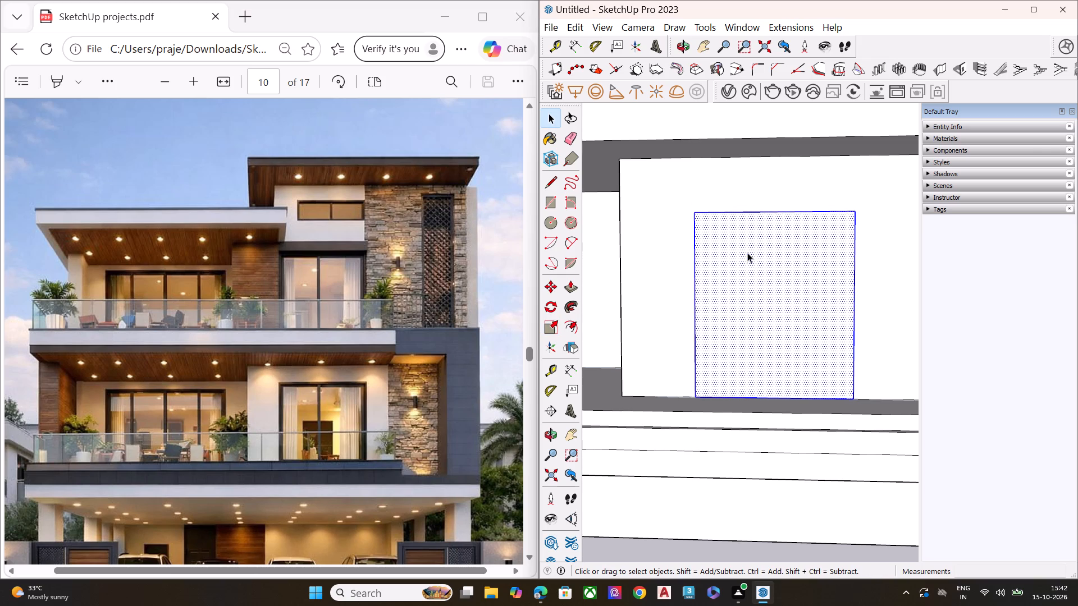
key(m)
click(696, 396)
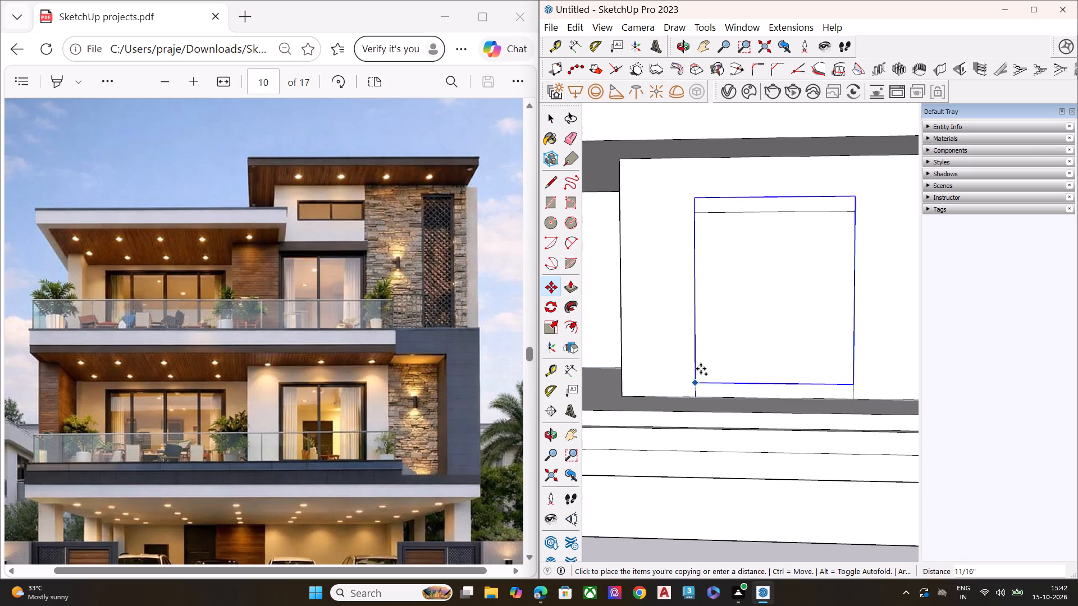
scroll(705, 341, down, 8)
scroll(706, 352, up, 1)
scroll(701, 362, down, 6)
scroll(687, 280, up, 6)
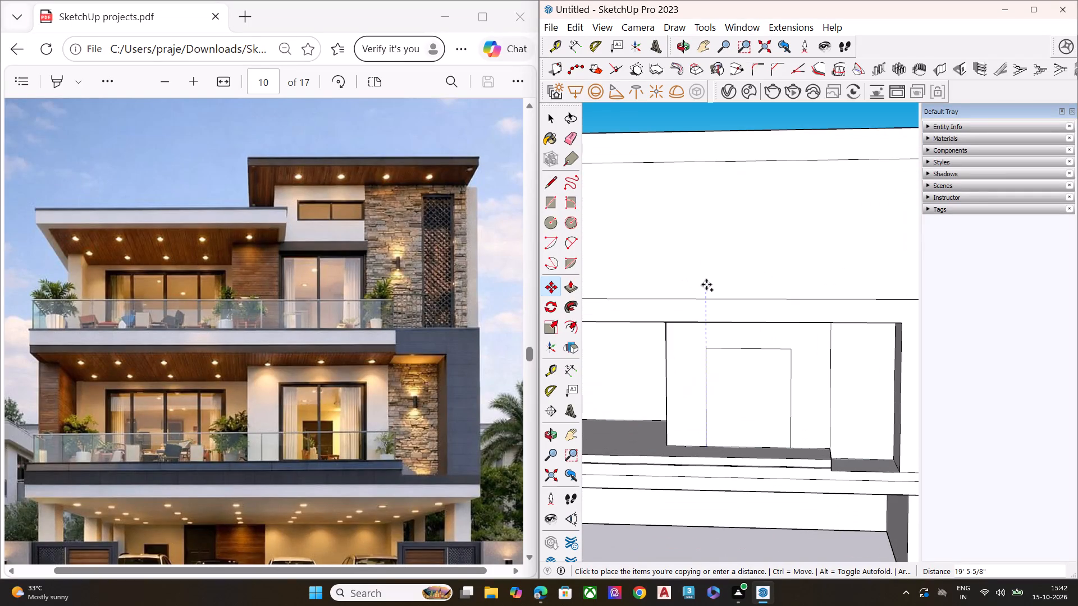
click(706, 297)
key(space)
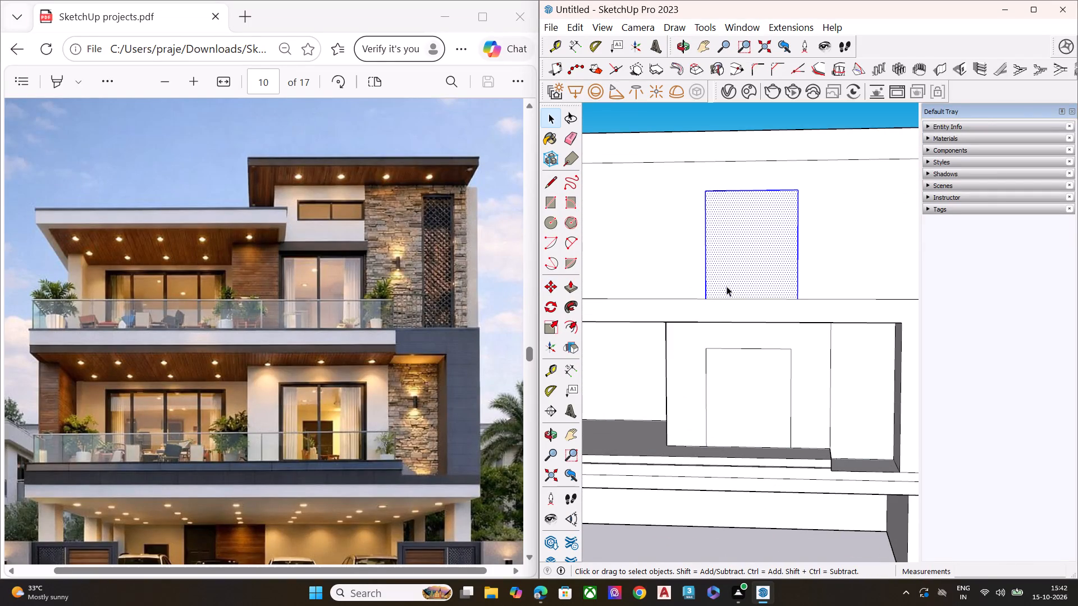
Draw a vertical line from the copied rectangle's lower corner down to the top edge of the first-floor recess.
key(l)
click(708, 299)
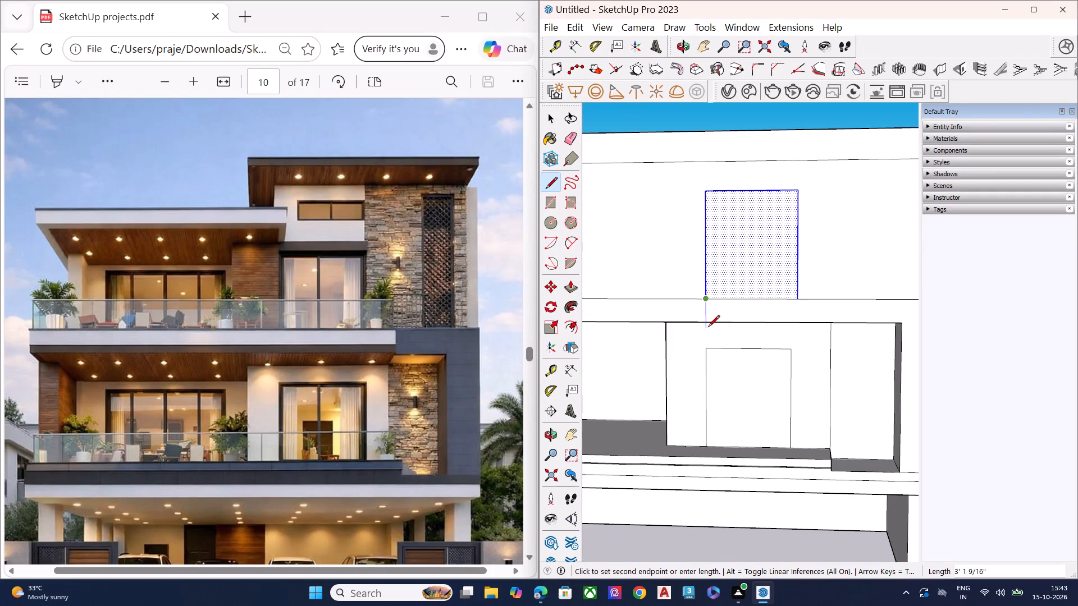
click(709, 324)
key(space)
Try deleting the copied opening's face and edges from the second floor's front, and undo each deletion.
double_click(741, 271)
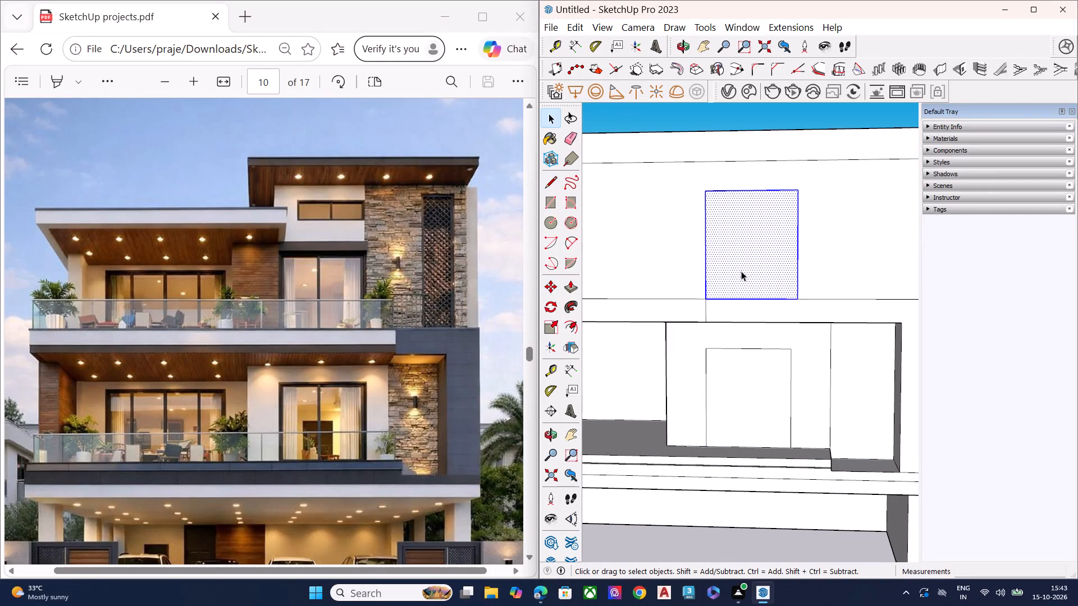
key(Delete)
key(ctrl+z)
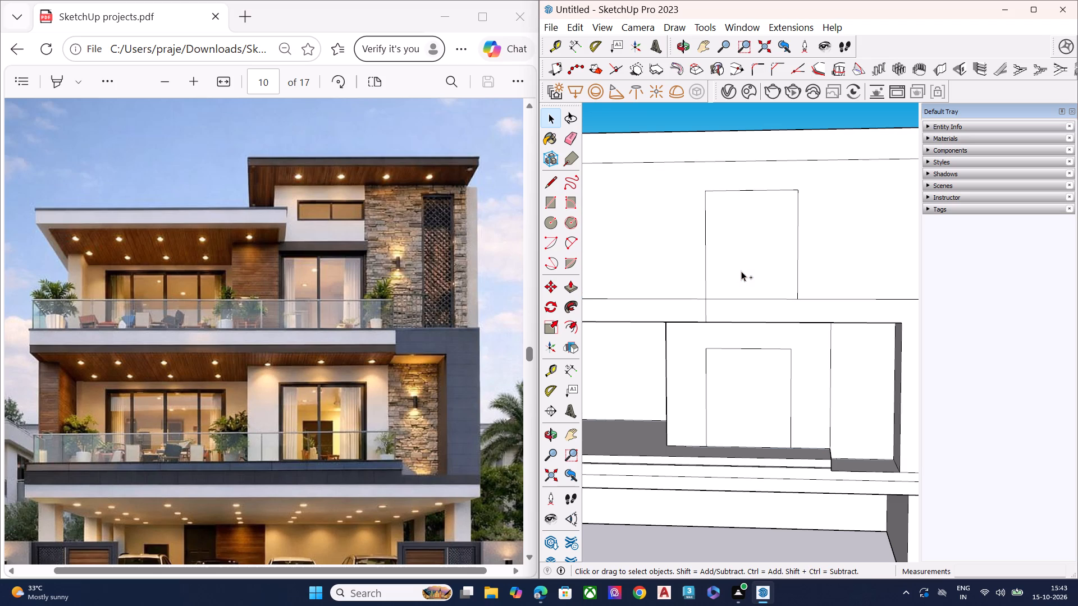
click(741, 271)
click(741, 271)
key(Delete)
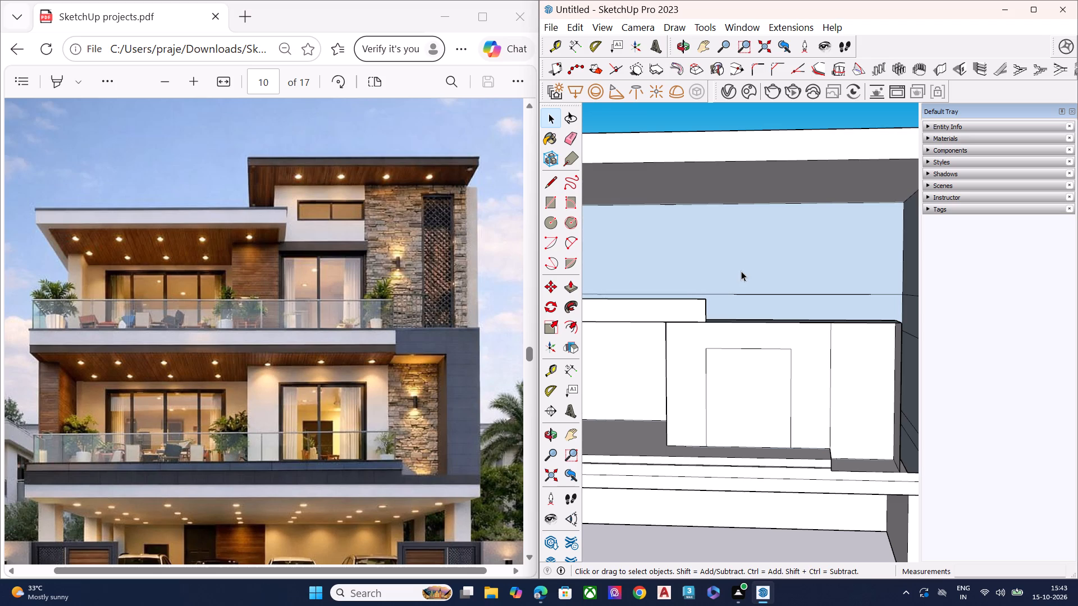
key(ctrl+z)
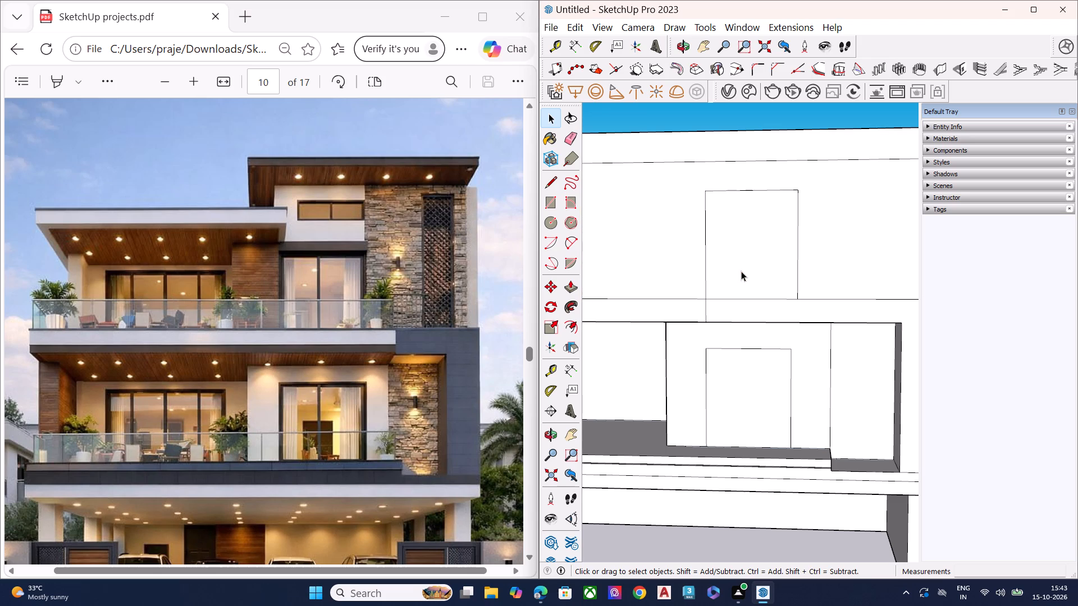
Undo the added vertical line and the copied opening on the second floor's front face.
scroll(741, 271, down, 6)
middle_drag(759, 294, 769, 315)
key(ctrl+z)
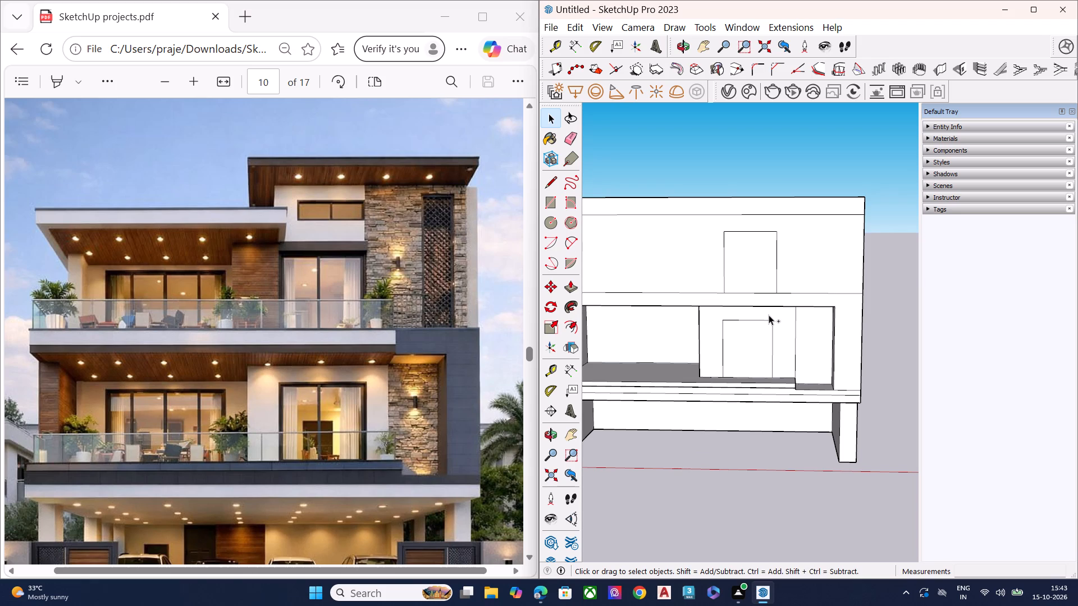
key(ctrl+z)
Push the narrow end strip of the second floor's front face, nearest the scale figure, back about 41'.
scroll(736, 295, down, 6)
middle_drag(643, 273, 650, 247)
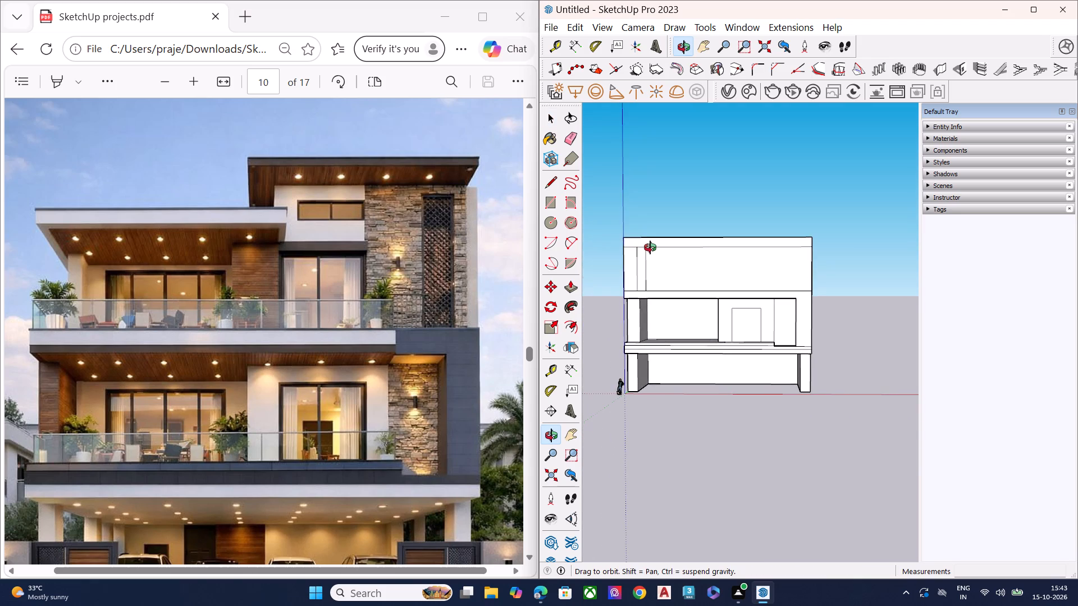
middle_drag(650, 247, 650, 244)
scroll(653, 245, up, 7)
click(613, 288)
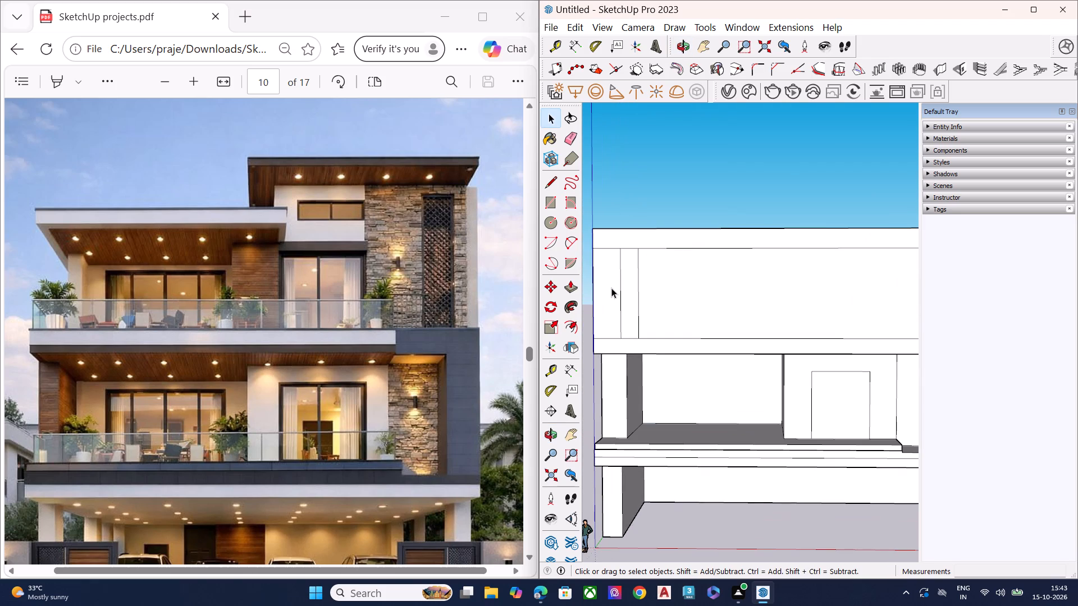
middle_drag(611, 288, 838, 333)
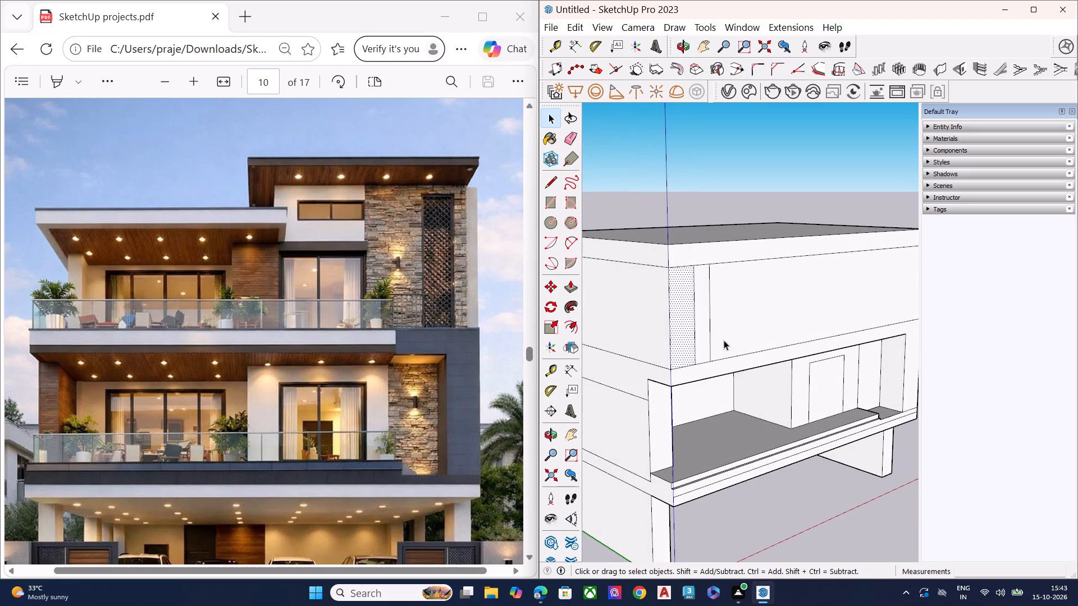
key(p)
click(669, 264)
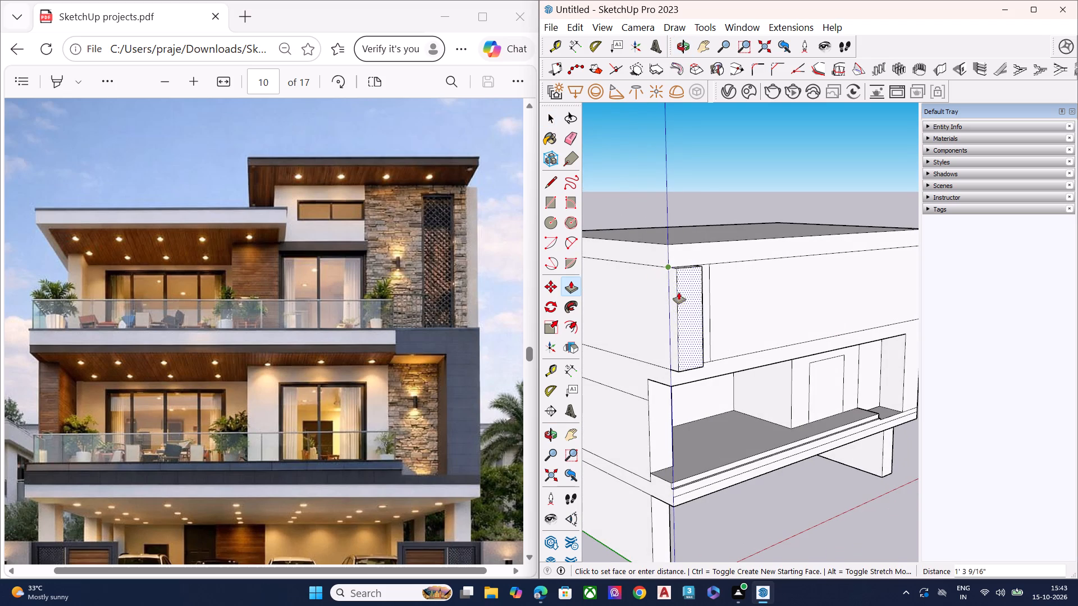
scroll(684, 293, down, 7)
click(596, 268)
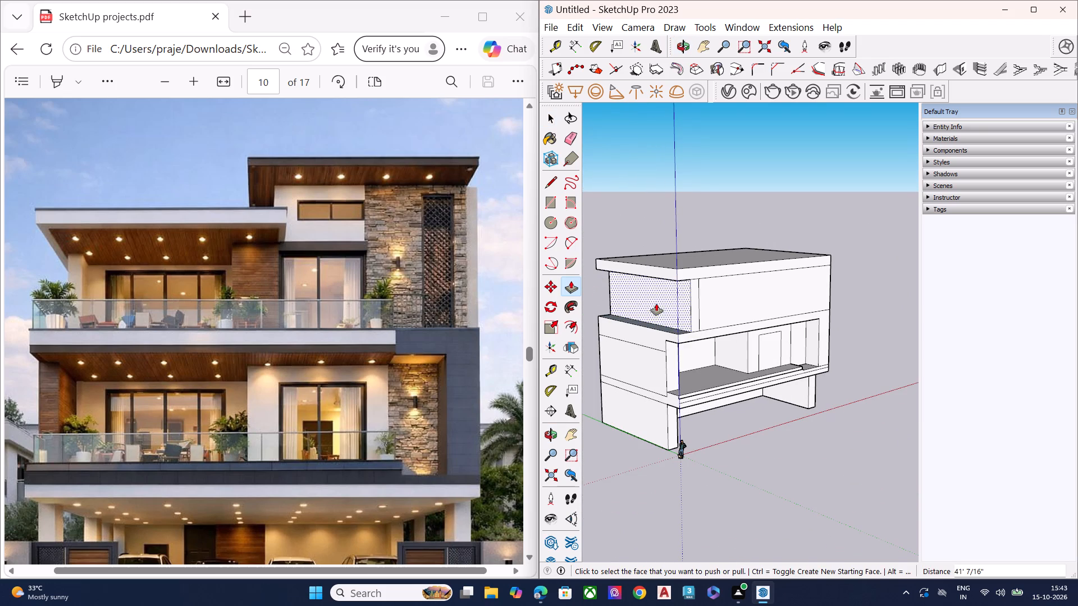
Draw a full-height vertical line on the second floor's front face, aligned with the first-floor door opening's side nearer the balcony recess.
middle_drag(659, 300, 551, 284)
scroll(726, 291, up, 4)
scroll(736, 288, down, 1)
scroll(737, 288, up, 3)
middle_drag(805, 304, 718, 309)
middle_drag(714, 293, 709, 278)
key(space)
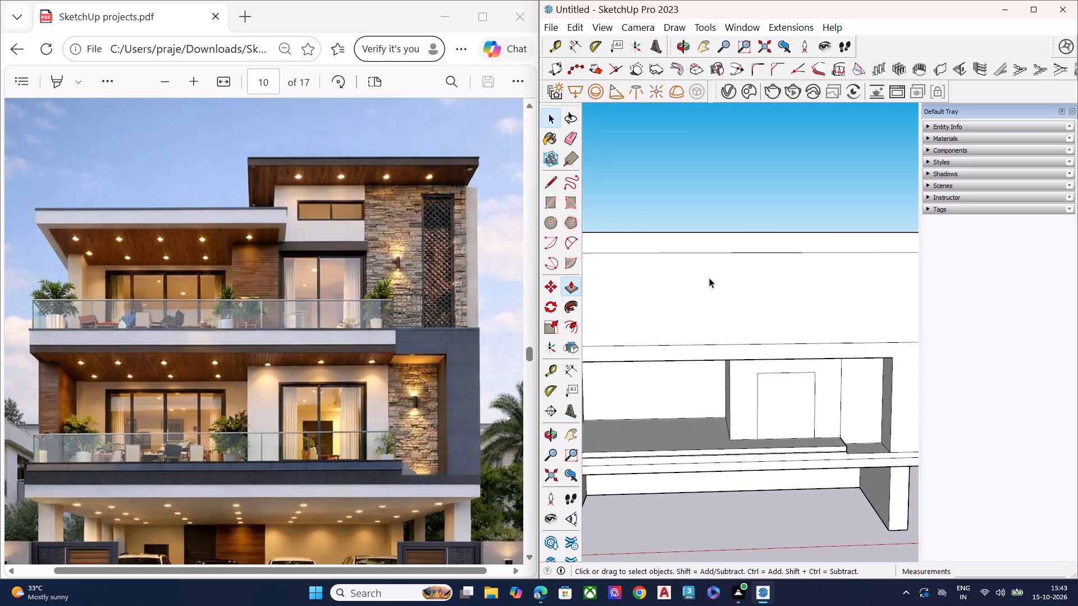
middle_drag(709, 278, 708, 271)
scroll(708, 270, up, 1)
scroll(693, 260, down, 4)
middle_drag(789, 317, 757, 273)
scroll(750, 299, up, 4)
key(l)
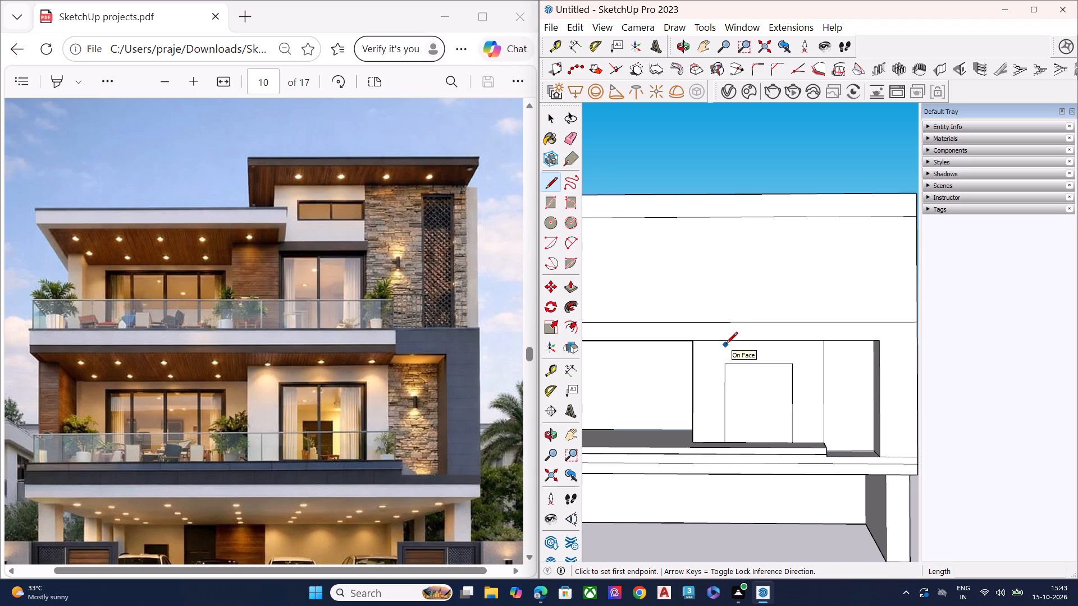
middle_drag(726, 345, 736, 227)
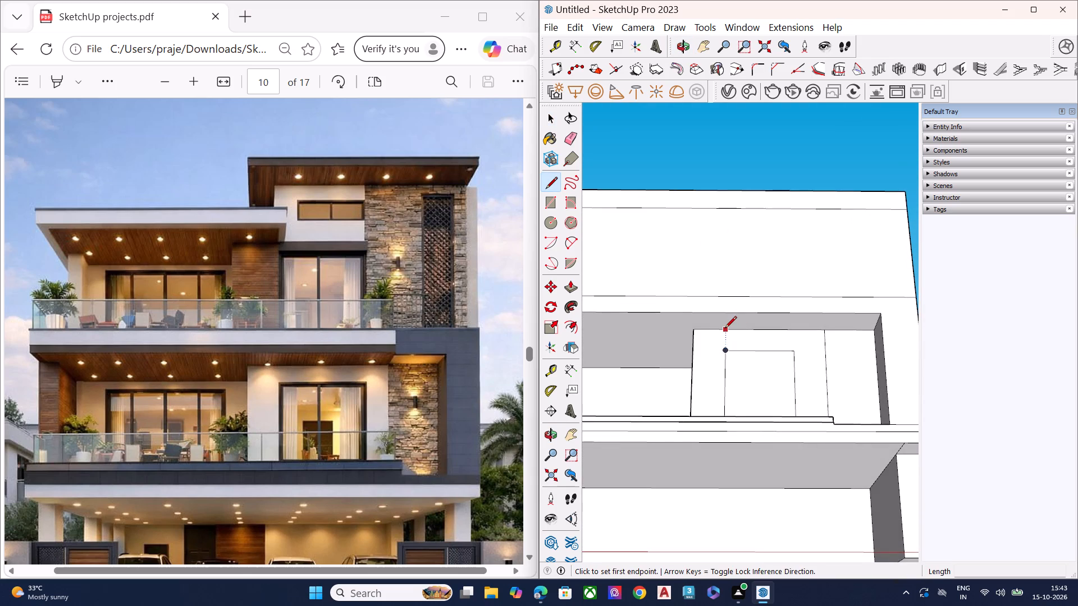
click(727, 298)
middle_drag(724, 233, 715, 329)
scroll(715, 329, up, 1)
click(727, 192)
key(space)
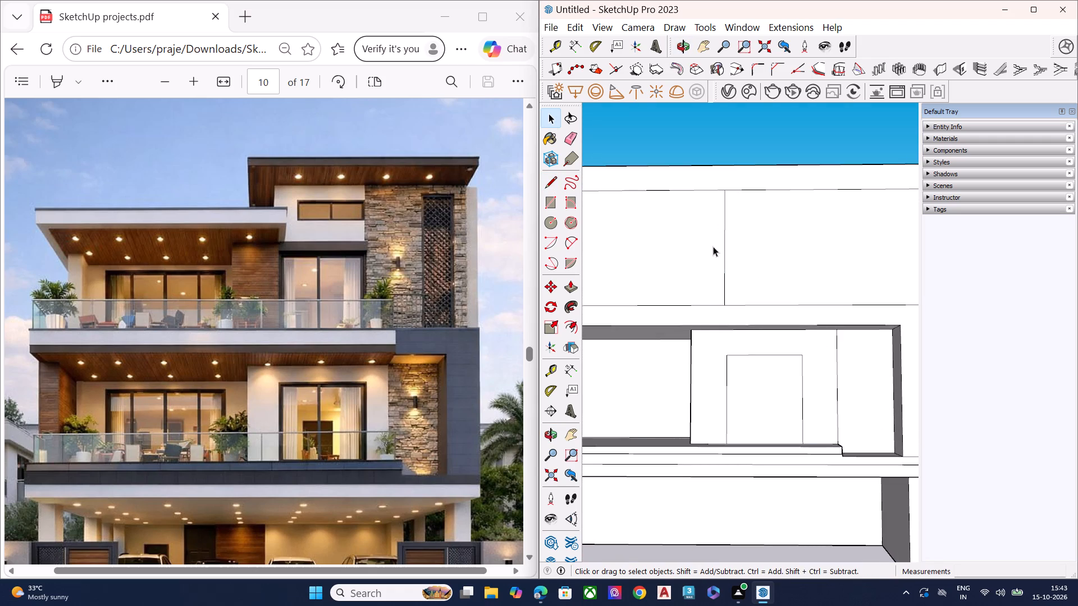
Copy the new vertical line about 7' 4" toward the scale-figure end of the second floor's front face.
scroll(727, 260, down, 4)
scroll(664, 274, up, 1)
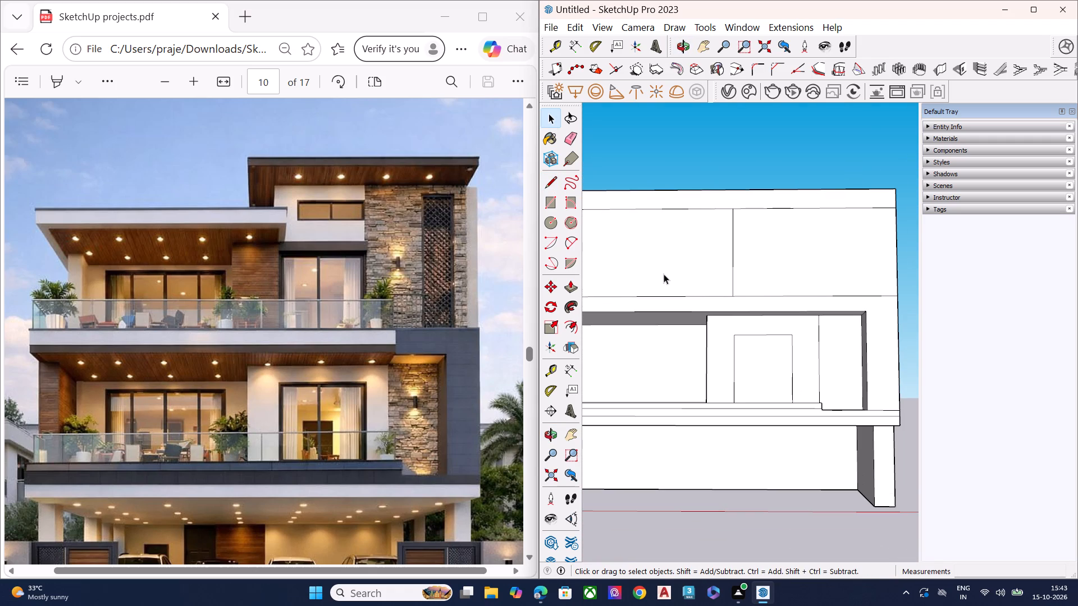
click(732, 221)
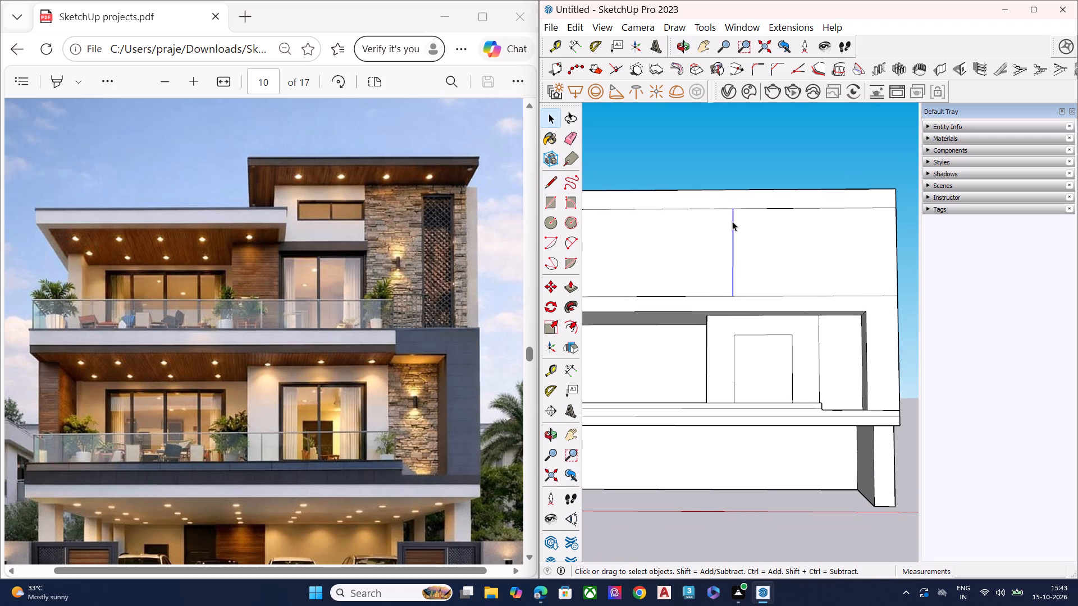
key(m)
click(733, 210)
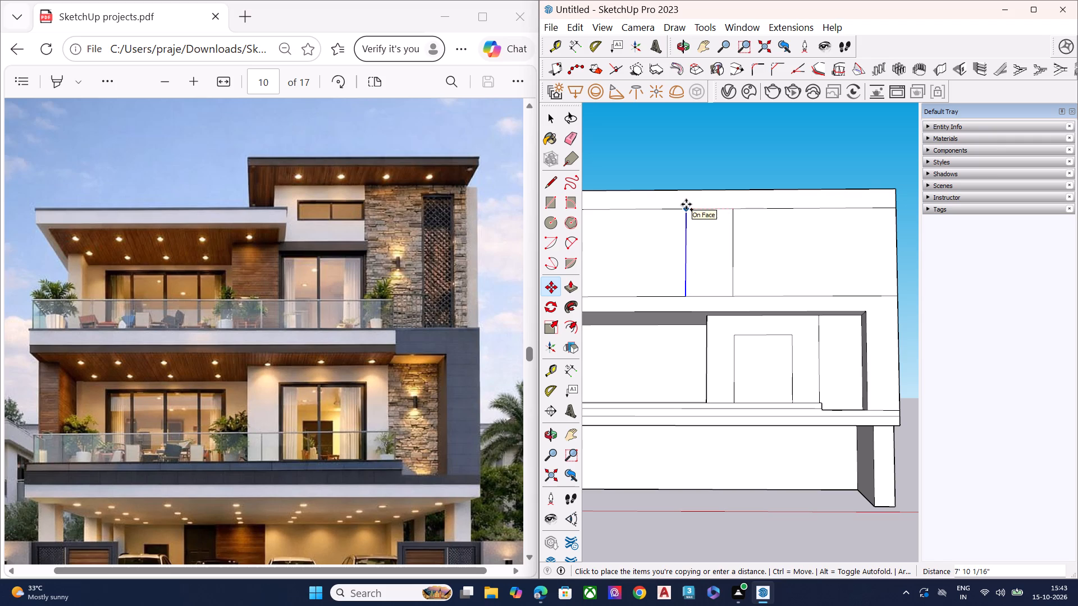
middle_drag(686, 204, 682, 254)
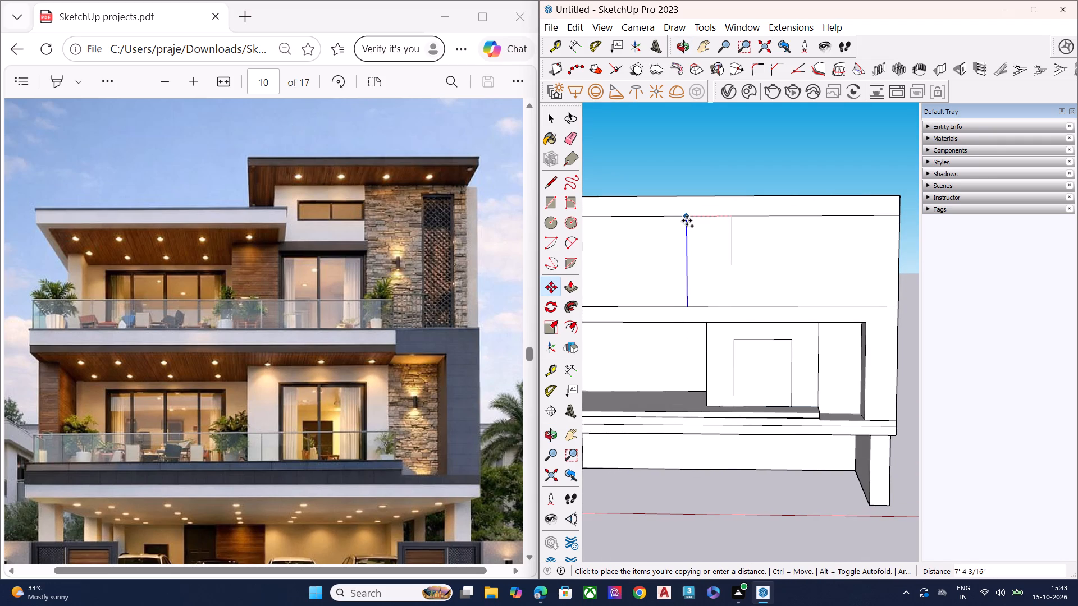
click(684, 221)
key(space)
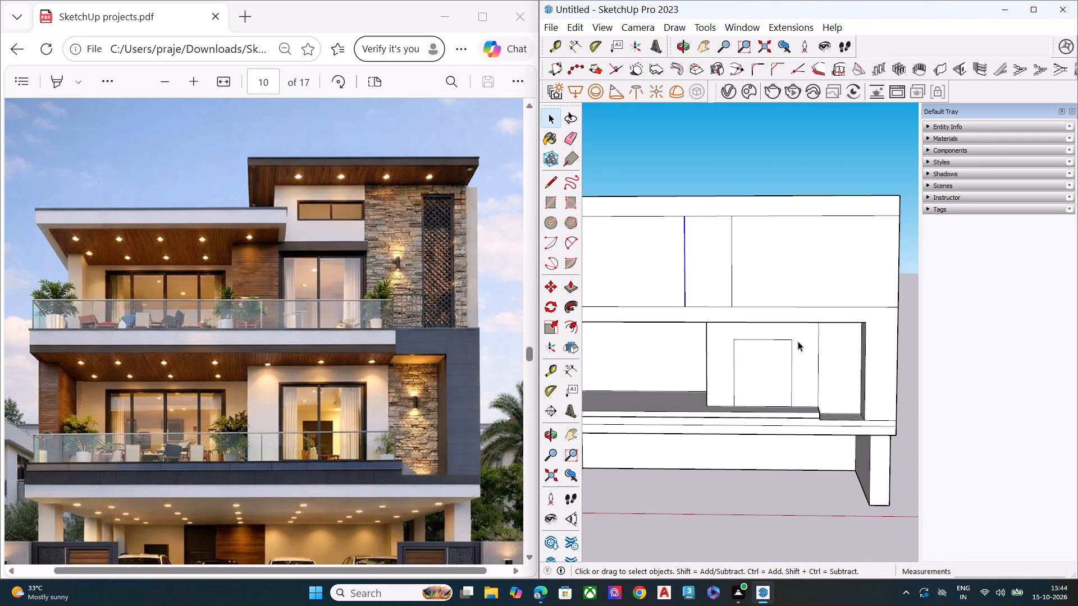
Draw a second full-height vertical line on the second floor's front face, aligned with the door opening's other side.
key(l)
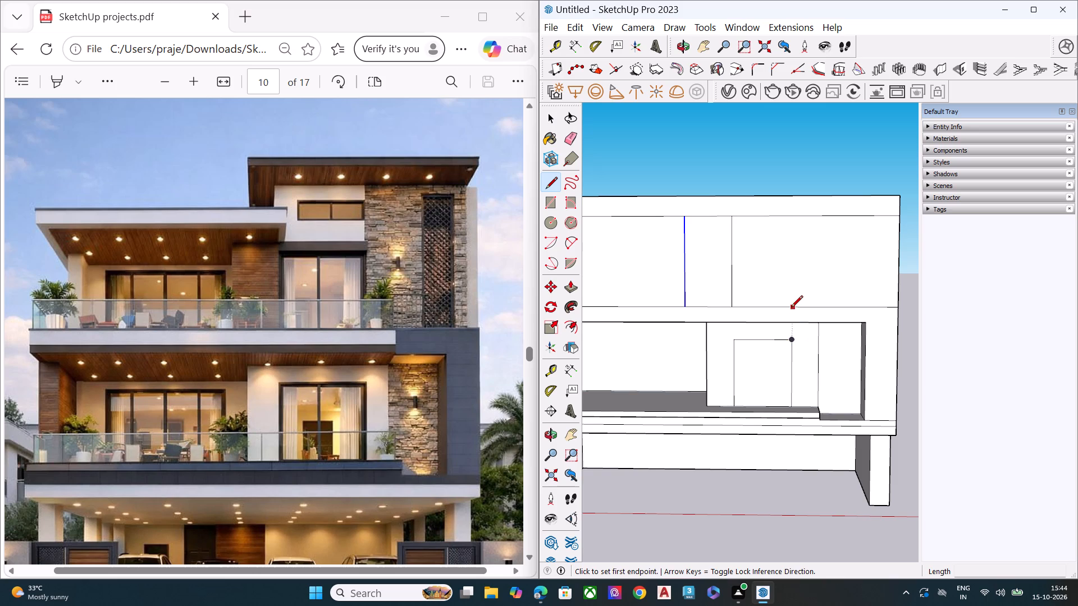
click(791, 308)
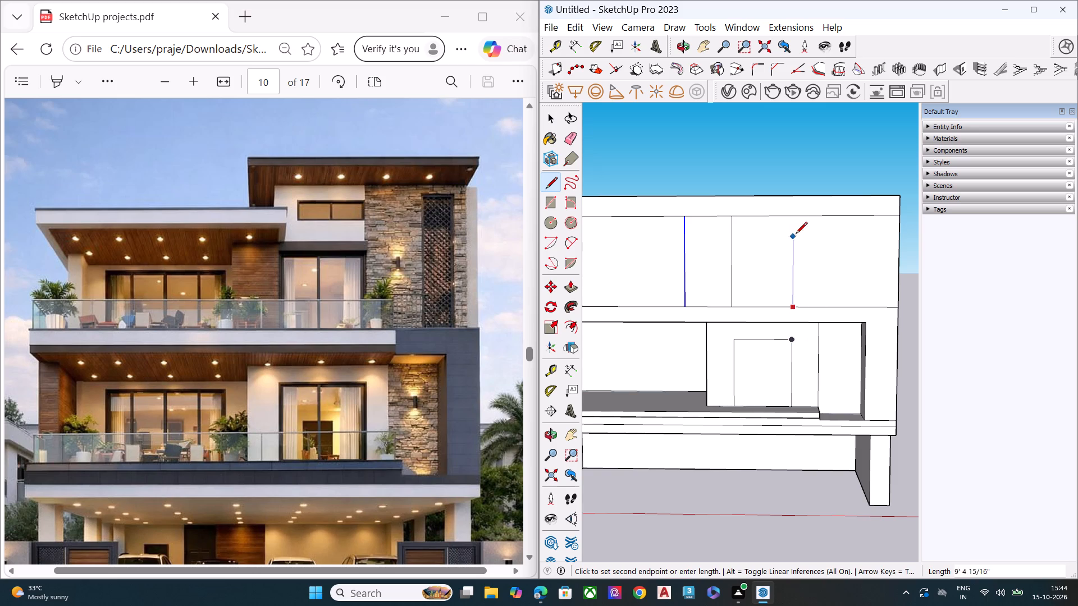
click(796, 217)
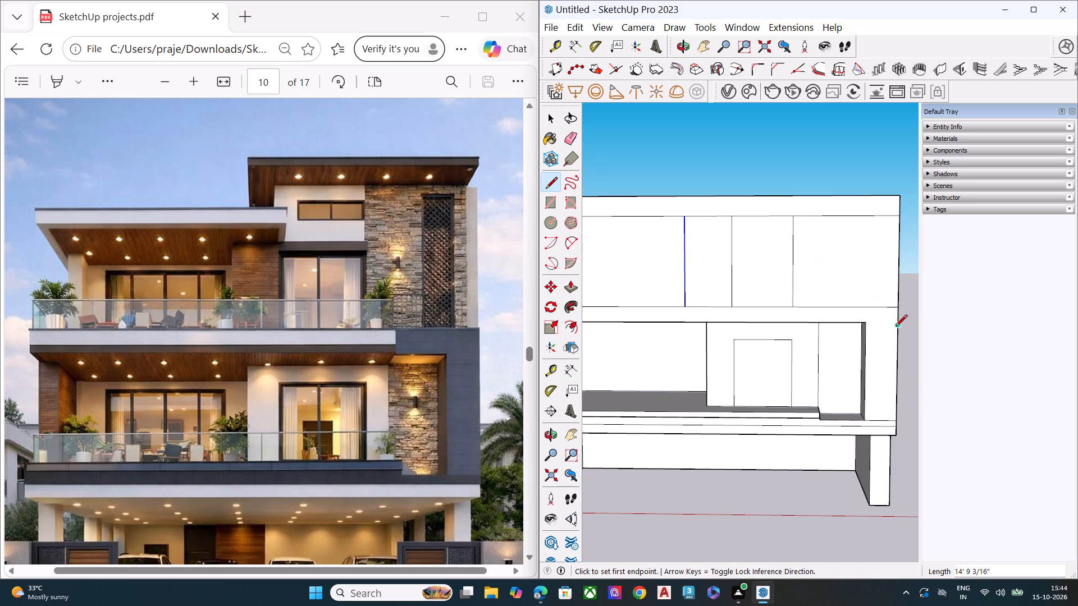
middle_drag(881, 322, 876, 311)
scroll(810, 290, up, 5)
key(space)
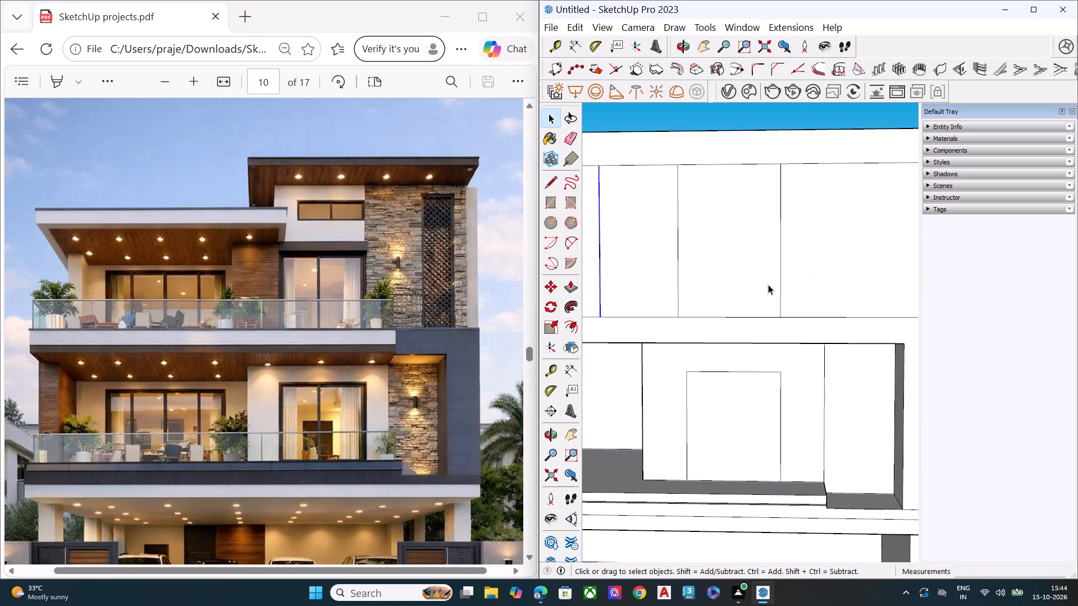
Scale the second-floor panel between the two door-aligned lines slightly wider, moving its edge farthest from the scale figure outward.
double_click(780, 276)
double_click(752, 279)
key(s)
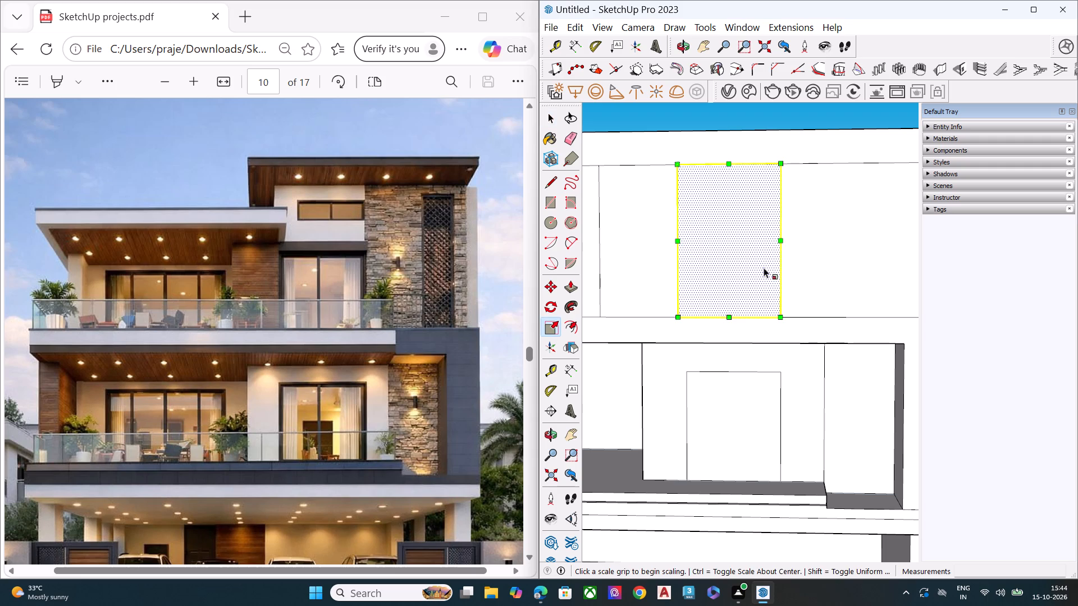
click(784, 241)
click(793, 237)
key(space)
scroll(785, 268, down, 5)
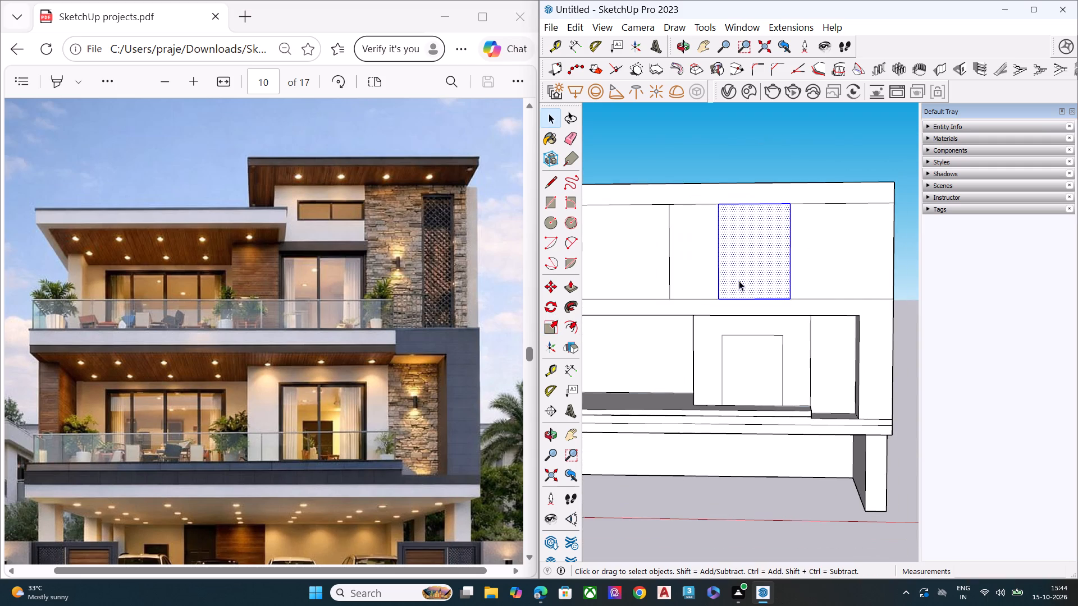
middle_click(718, 276)
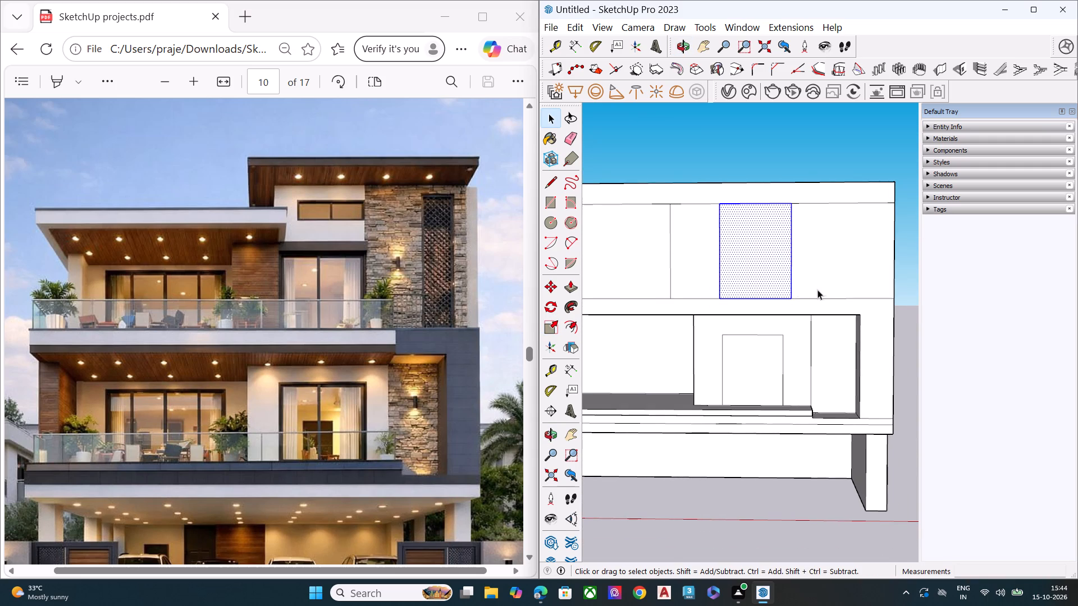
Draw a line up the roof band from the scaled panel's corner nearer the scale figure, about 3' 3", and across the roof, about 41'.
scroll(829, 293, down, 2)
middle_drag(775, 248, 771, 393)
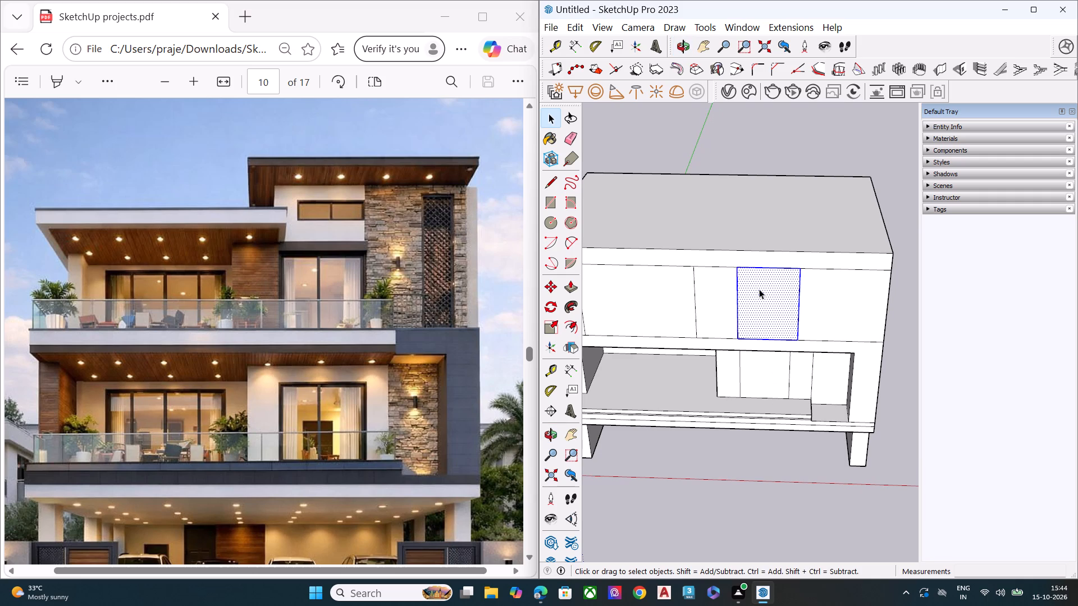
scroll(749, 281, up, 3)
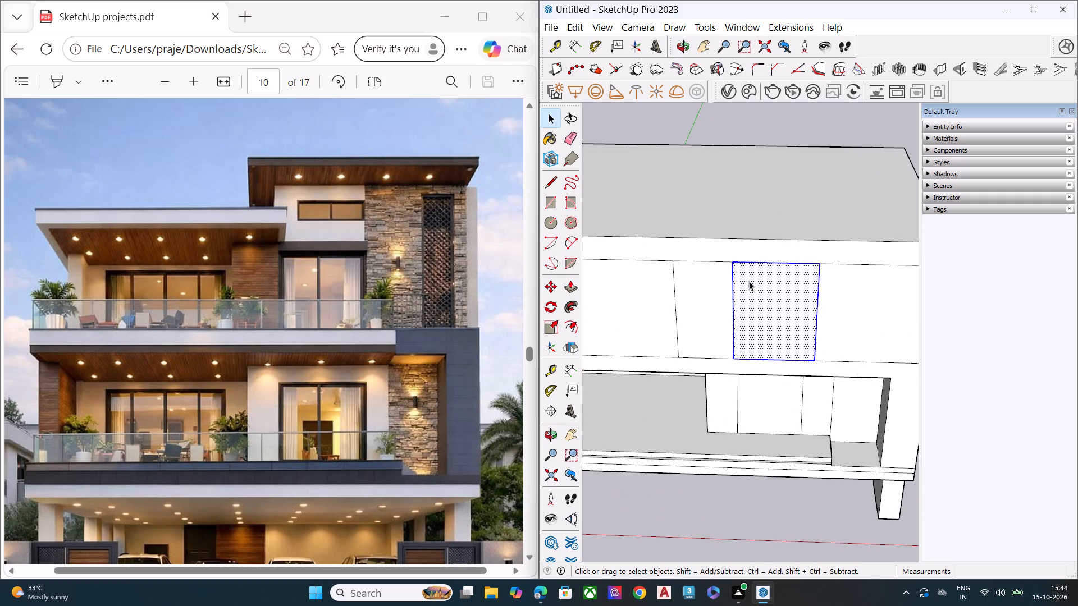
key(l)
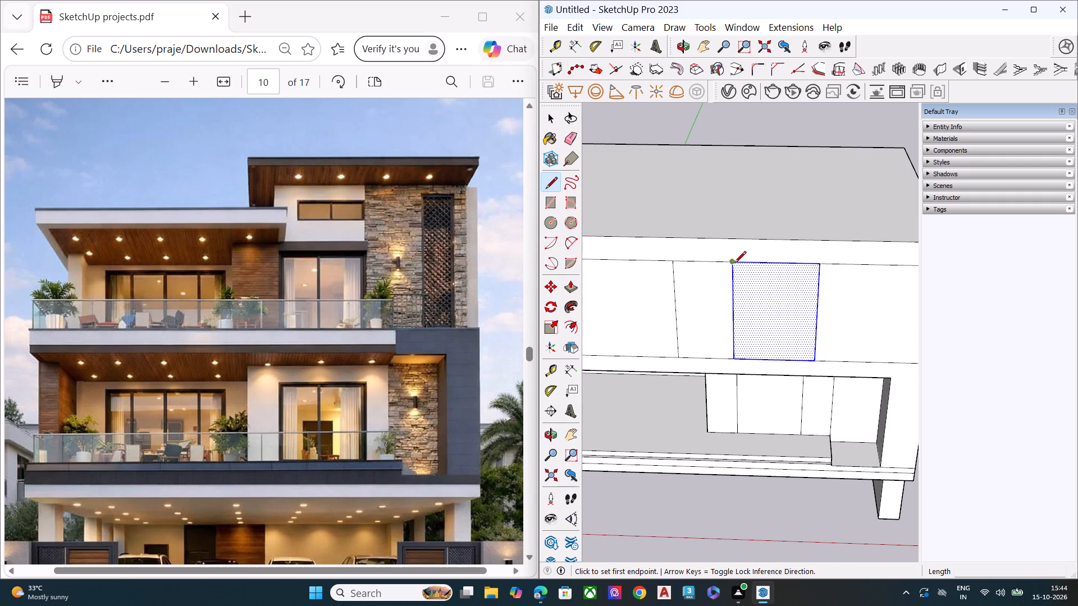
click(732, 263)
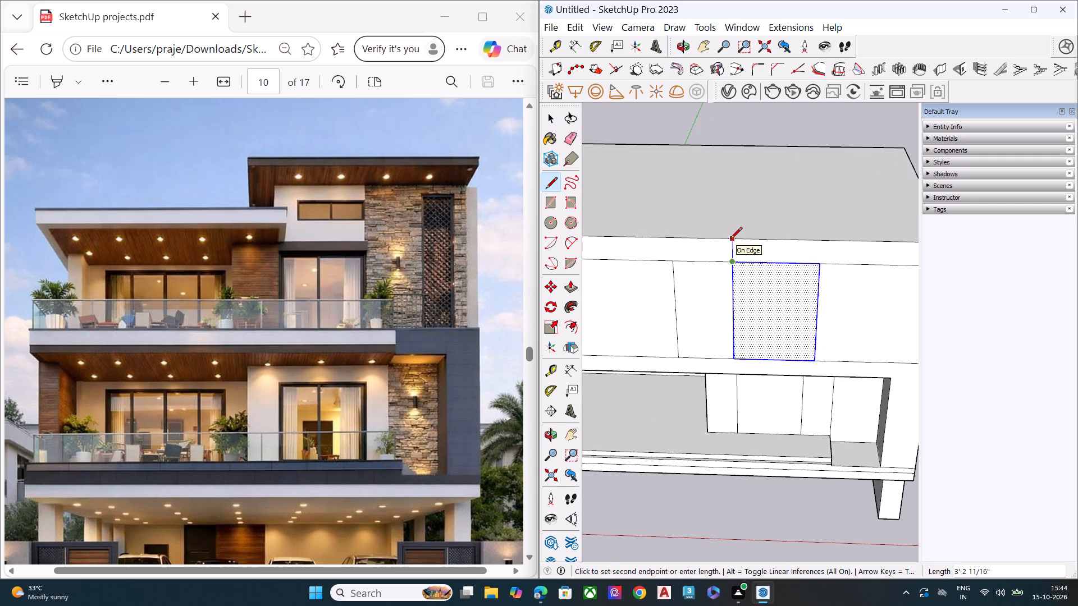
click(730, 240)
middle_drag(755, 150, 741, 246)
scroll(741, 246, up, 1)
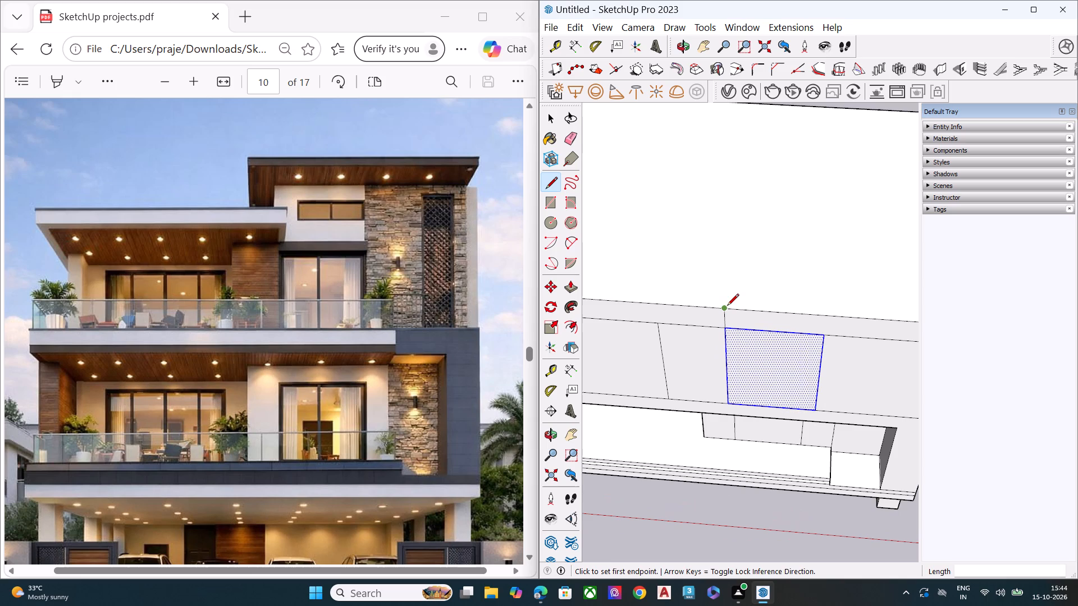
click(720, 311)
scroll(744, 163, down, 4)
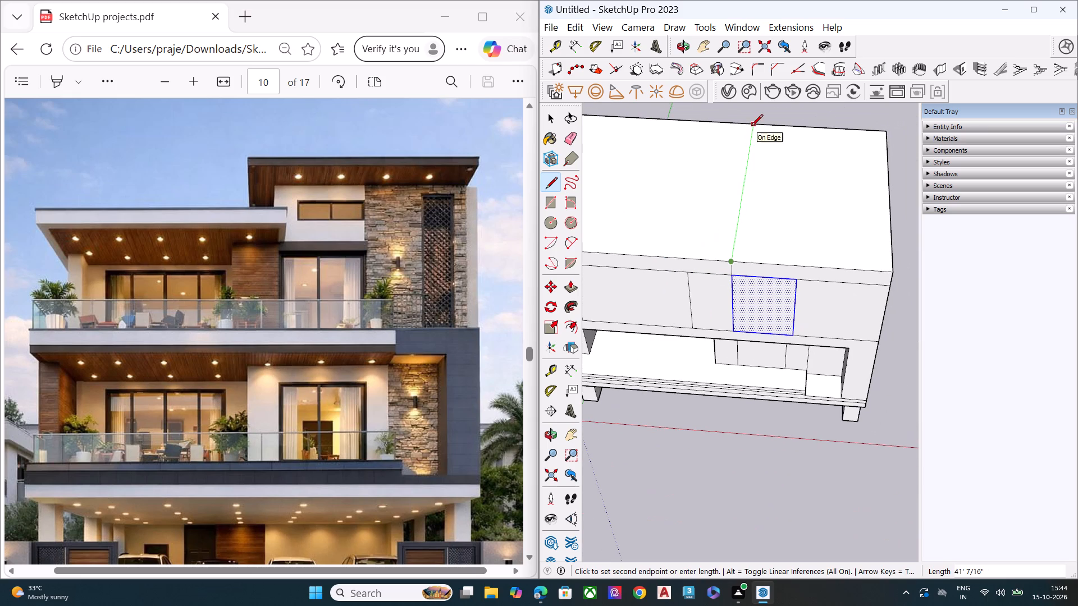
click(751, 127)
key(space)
Undo the roof lines, the door-aligned panel divisions and the inward recess of the second floor's end face.
middle_drag(730, 253, 746, 234)
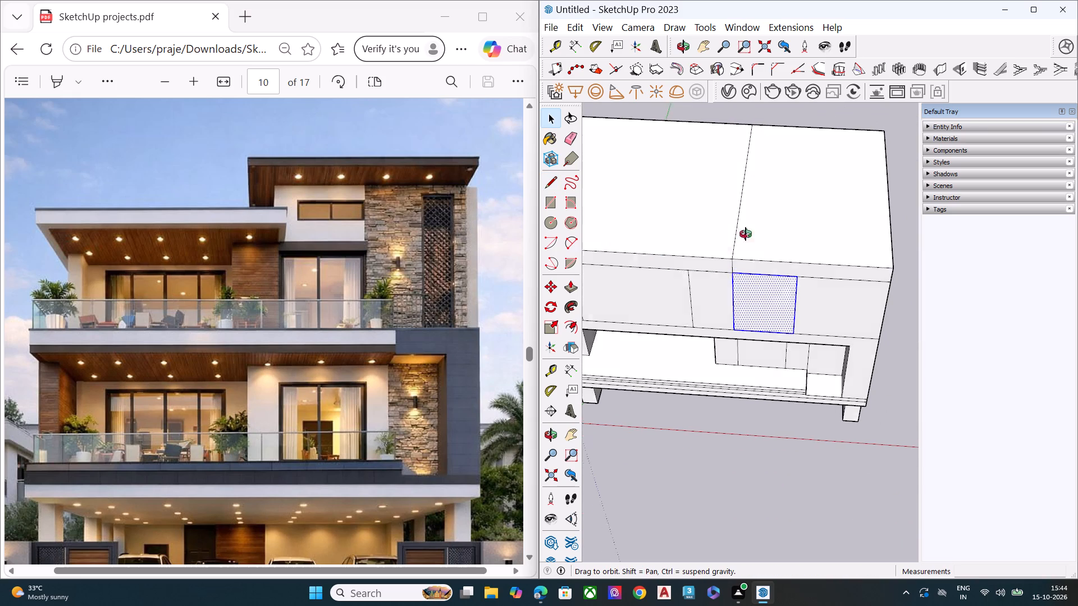
middle_drag(746, 234, 822, 112)
scroll(702, 217, down, 4)
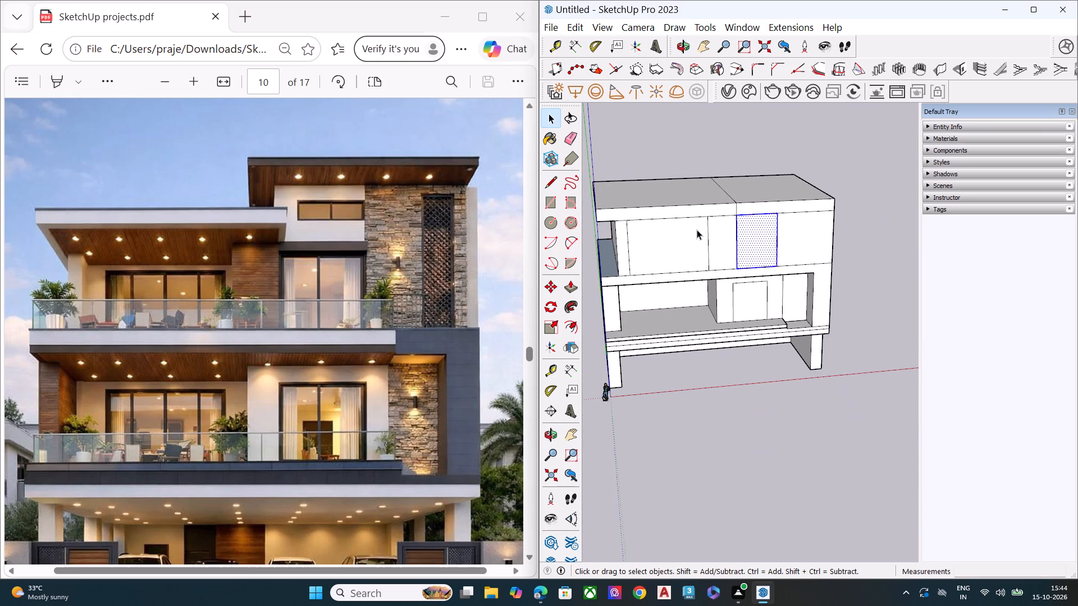
middle_drag(599, 254, 605, 263)
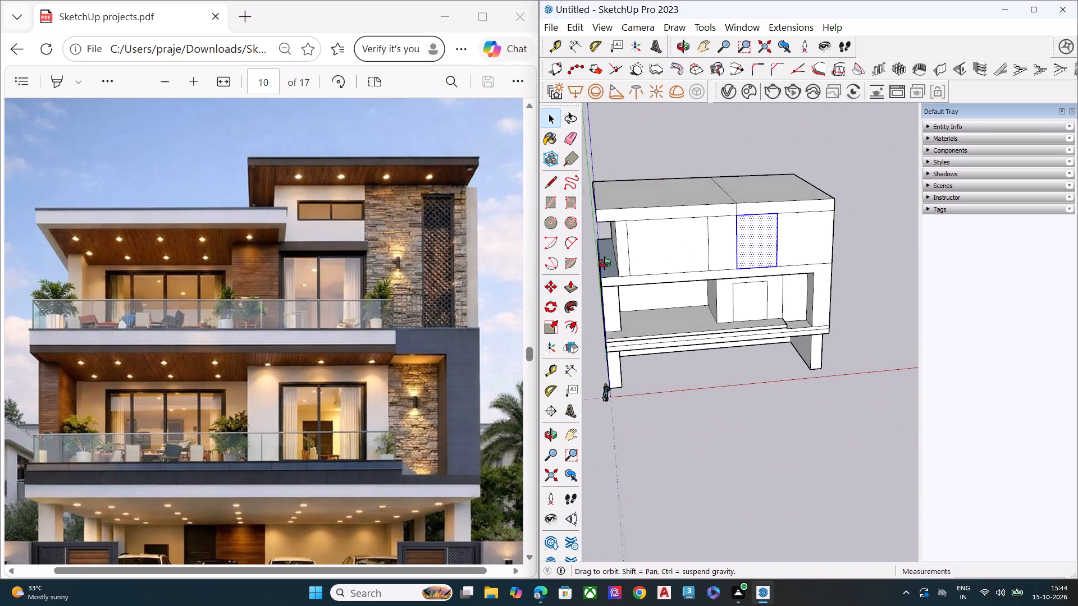
middle_drag(605, 263, 675, 348)
key(ctrl+z)
ctrl+middle_drag(637, 295, 693, 208)
key(ctrl+z)
key(ctrl+z)
key(ctrl+z)
key(ctrl+z)
key(ctrl+z)
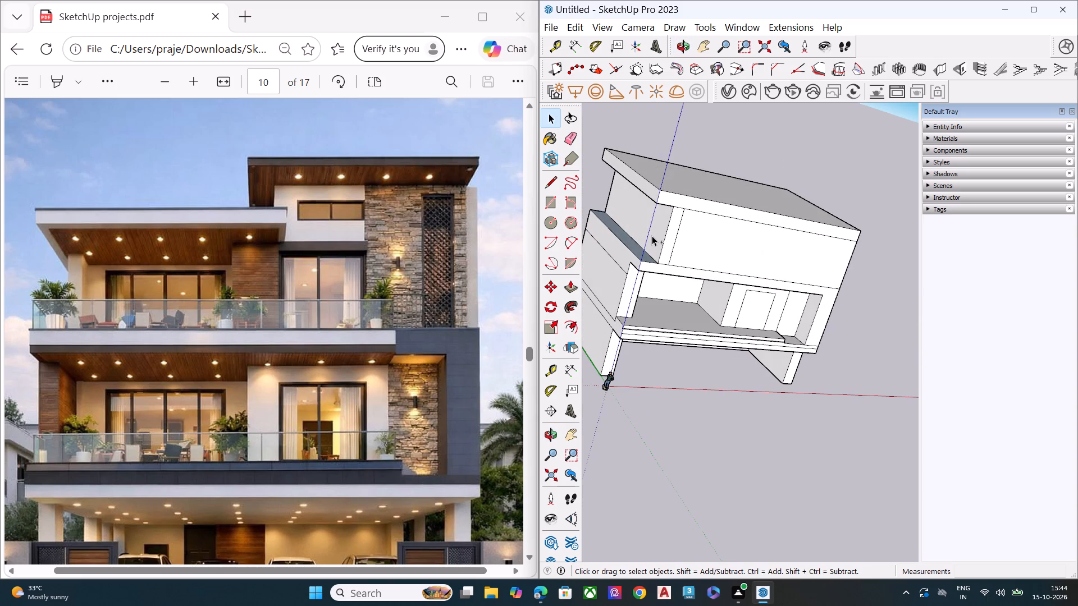
key(ctrl+z)
Draw a vertical line about 17' 3 1/2" tall from the midpoint on the first-floor opening's top edge to the roof band's lower edge.
middle_drag(761, 259, 670, 259)
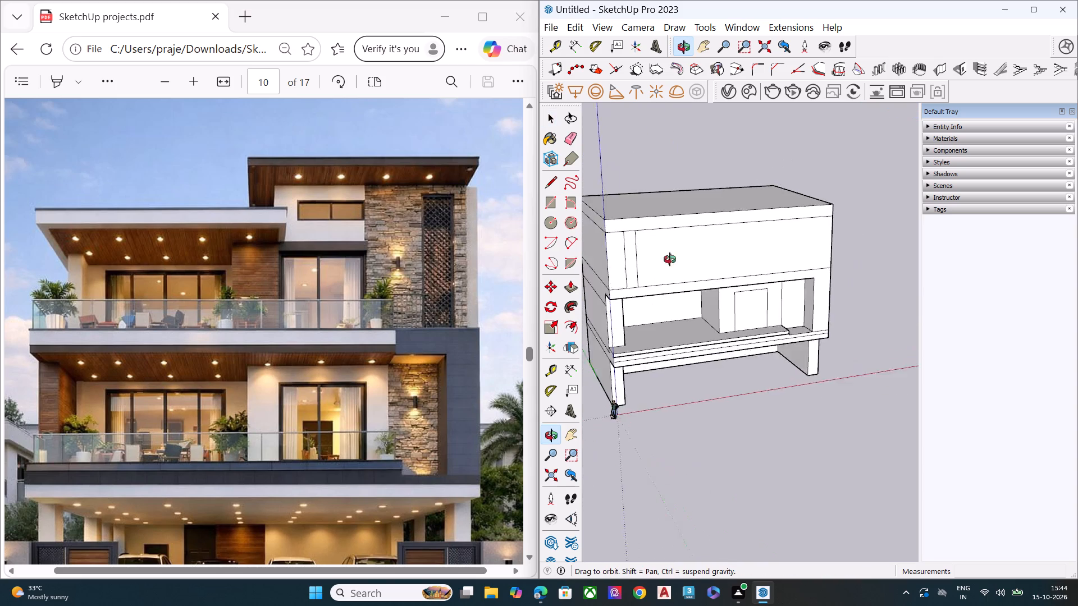
middle_drag(670, 259, 637, 256)
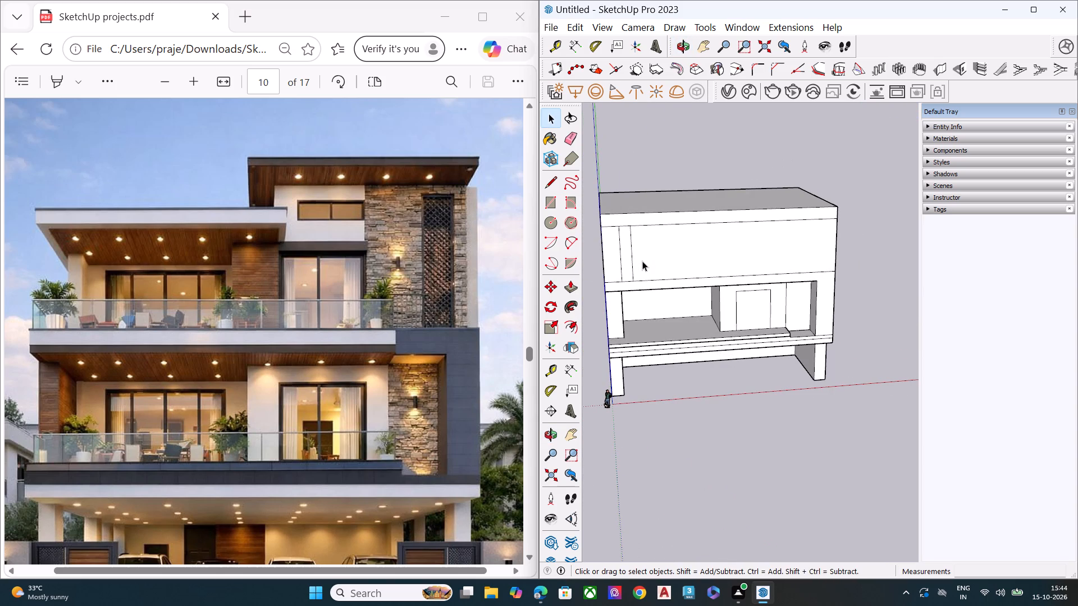
middle_drag(732, 283, 713, 198)
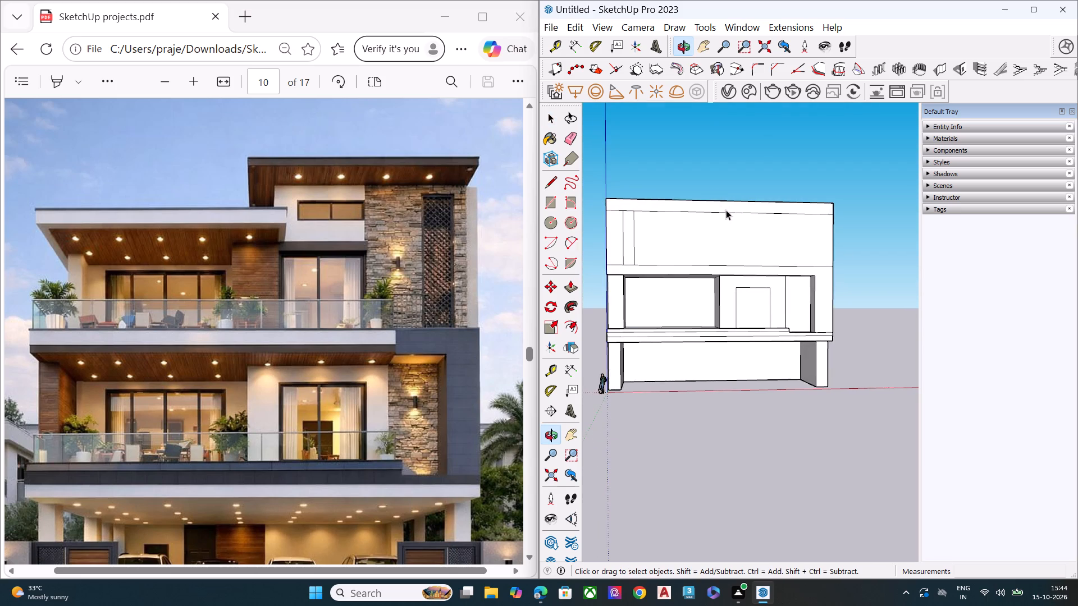
scroll(780, 212, up, 7)
scroll(720, 255, down, 1)
middle_drag(762, 264, 704, 265)
middle_drag(716, 267, 721, 265)
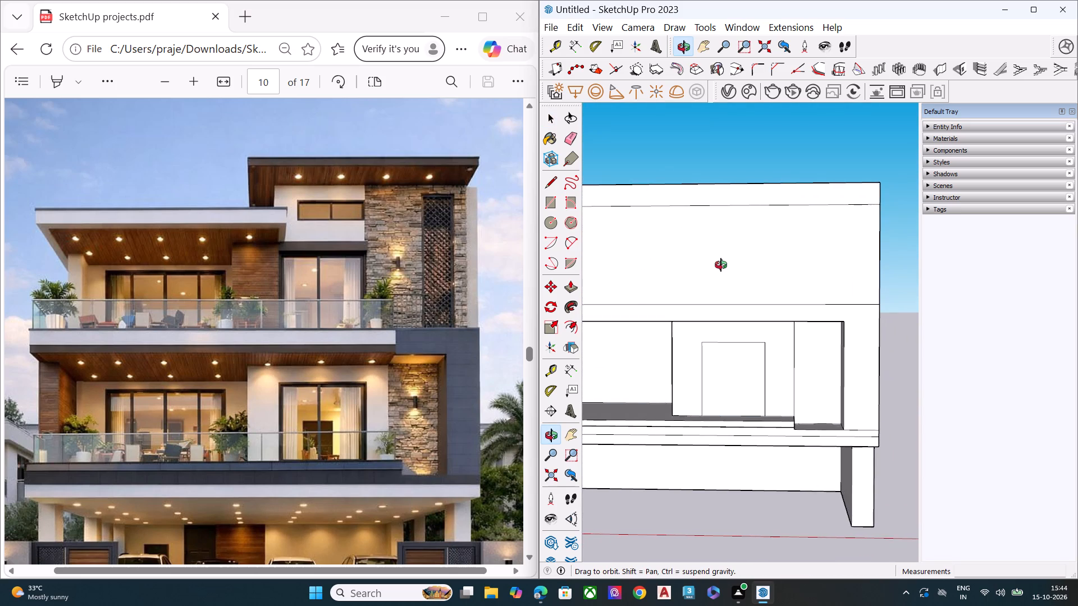
middle_drag(721, 265, 727, 267)
middle_click(729, 268)
key(l)
middle_drag(714, 309, 734, 309)
scroll(715, 316, up, 1)
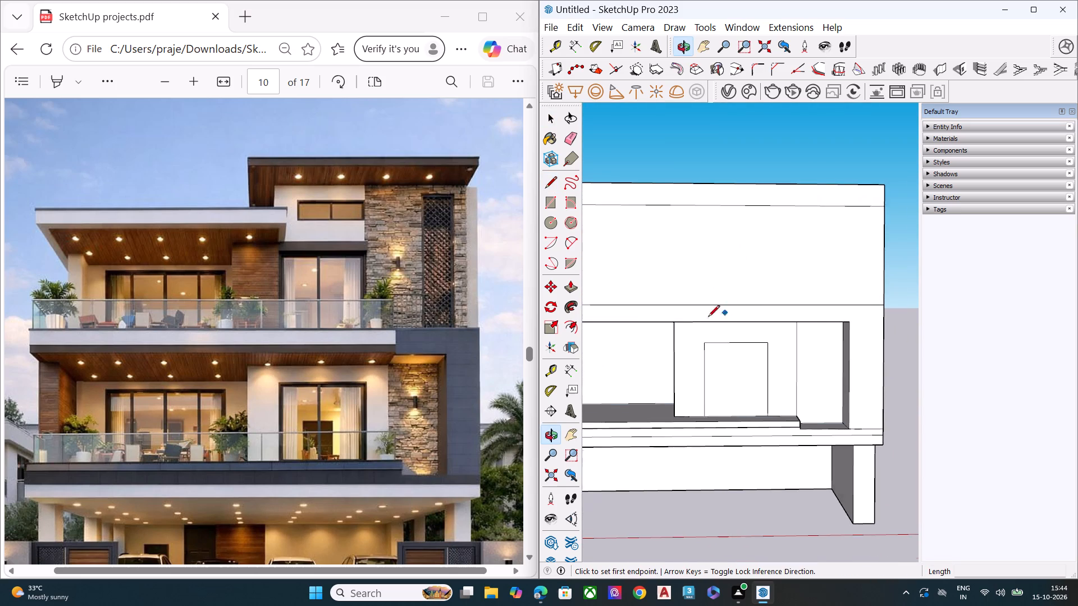
click(647, 323)
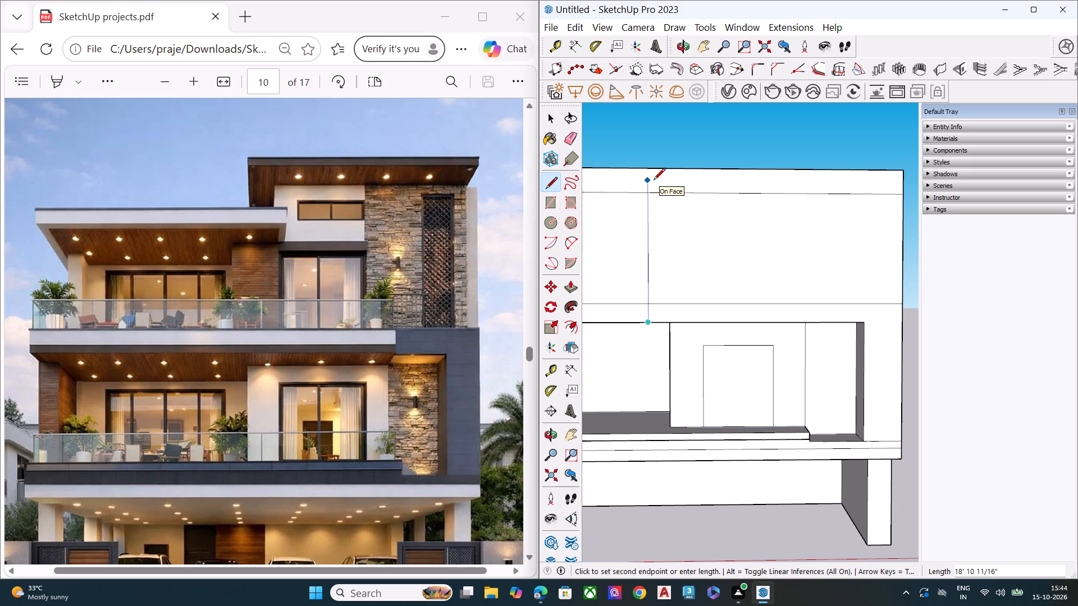
click(654, 195)
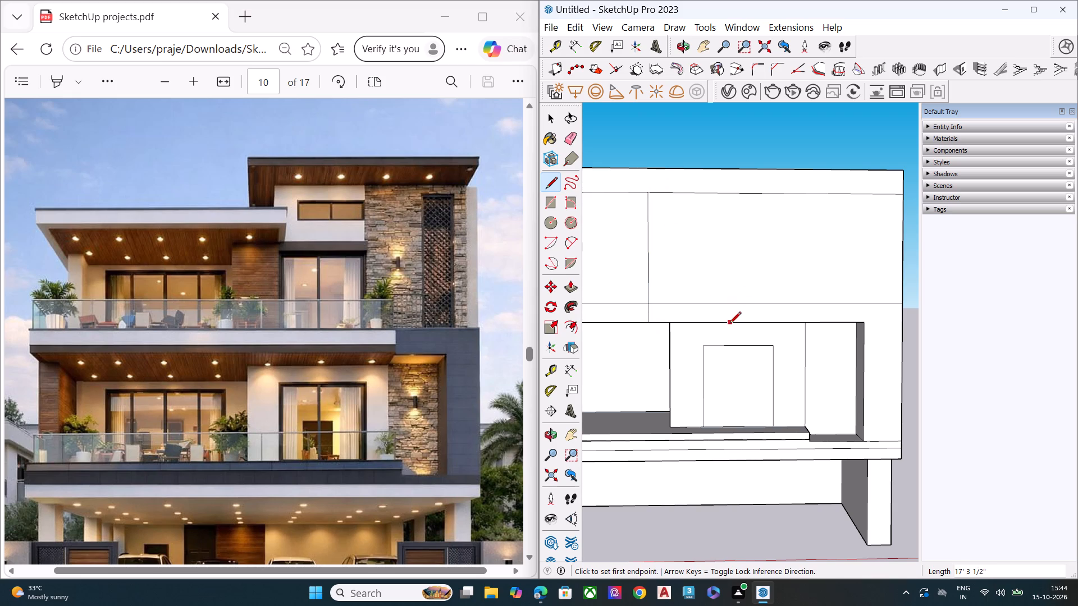
Draw a second vertical line between the same edges, aligned with the first-floor door opening's side nearer the balcony recess.
click(701, 322)
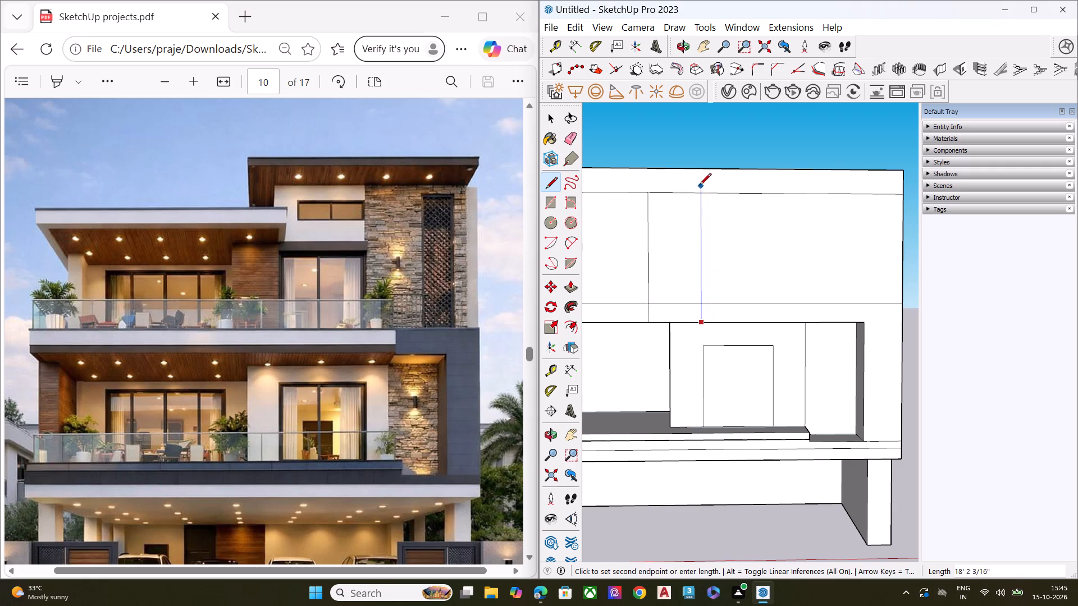
click(698, 193)
key(space)
middle_click(743, 284)
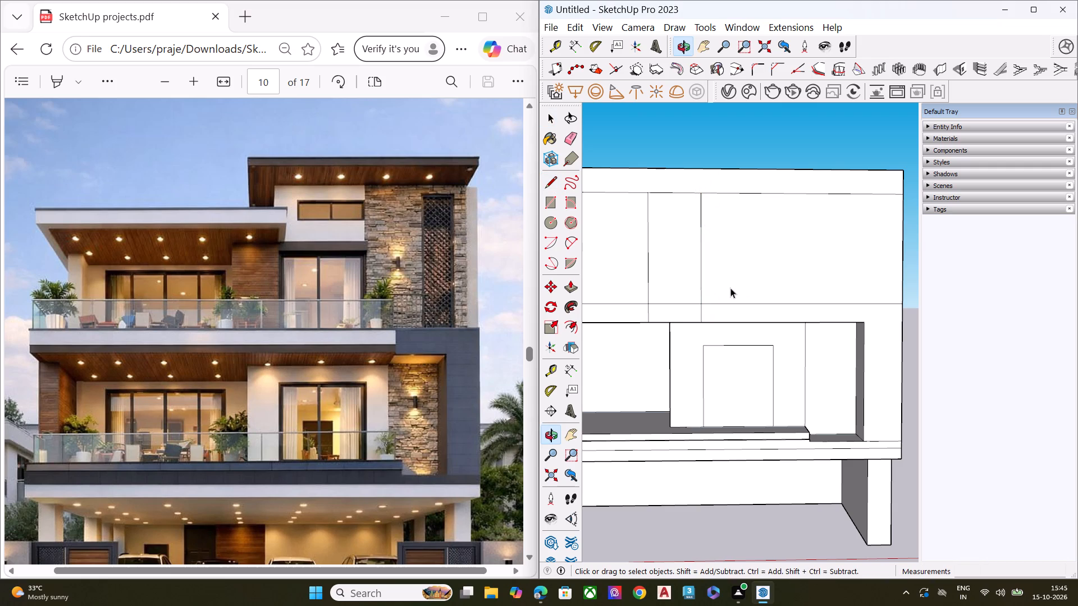
Scale the second-floor panel between the two new lines about 1.2 times wider toward the scale-figure end.
double_click(656, 255)
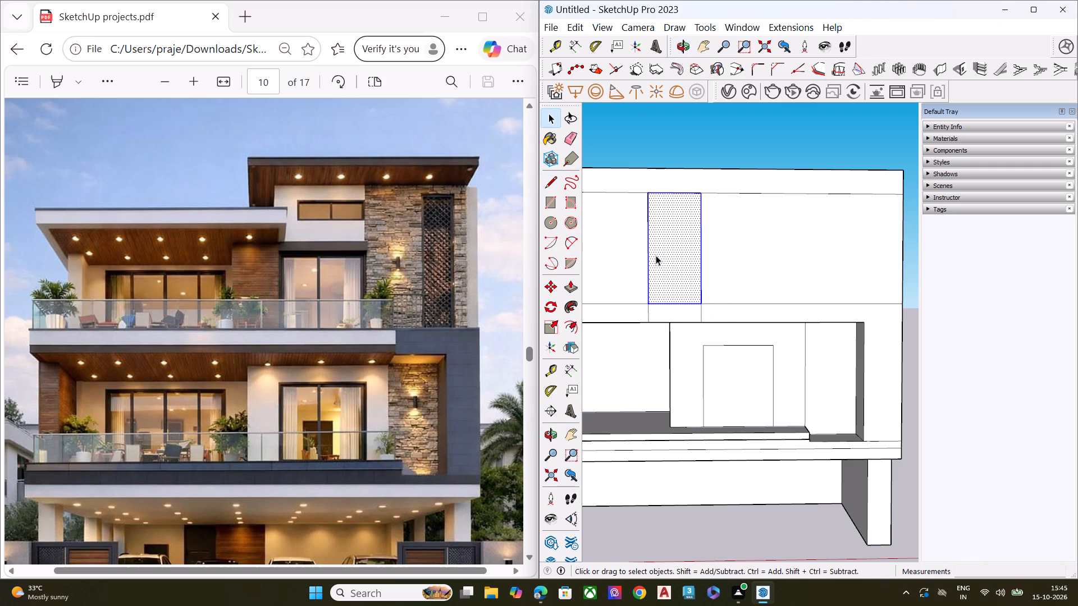
key(s)
click(645, 247)
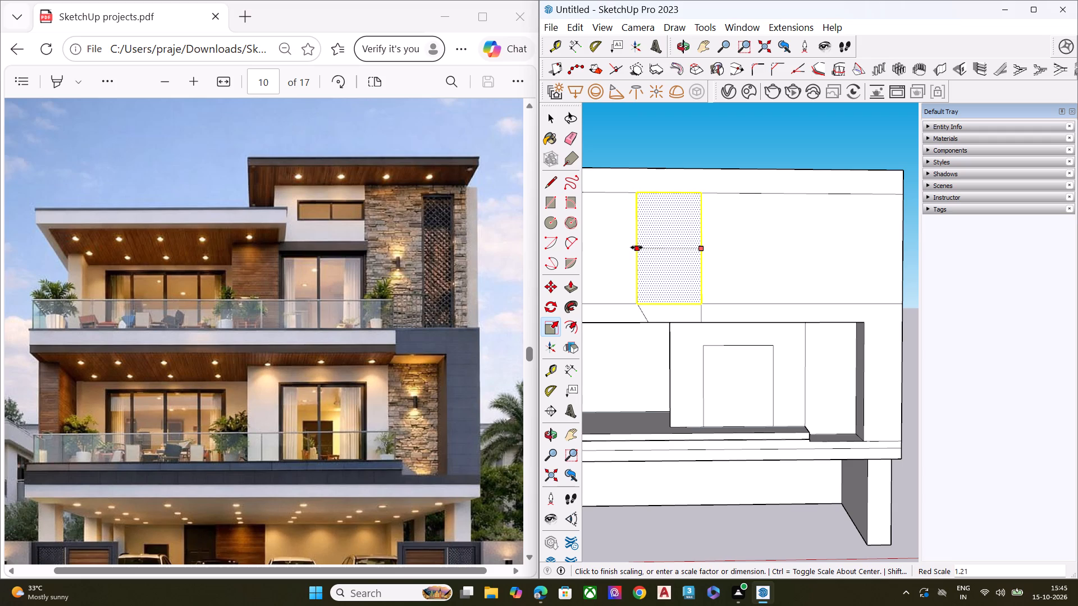
click(638, 247)
key(space)
Delete the slanted leftover line below the scaled panel.
click(643, 310)
key(Delete)
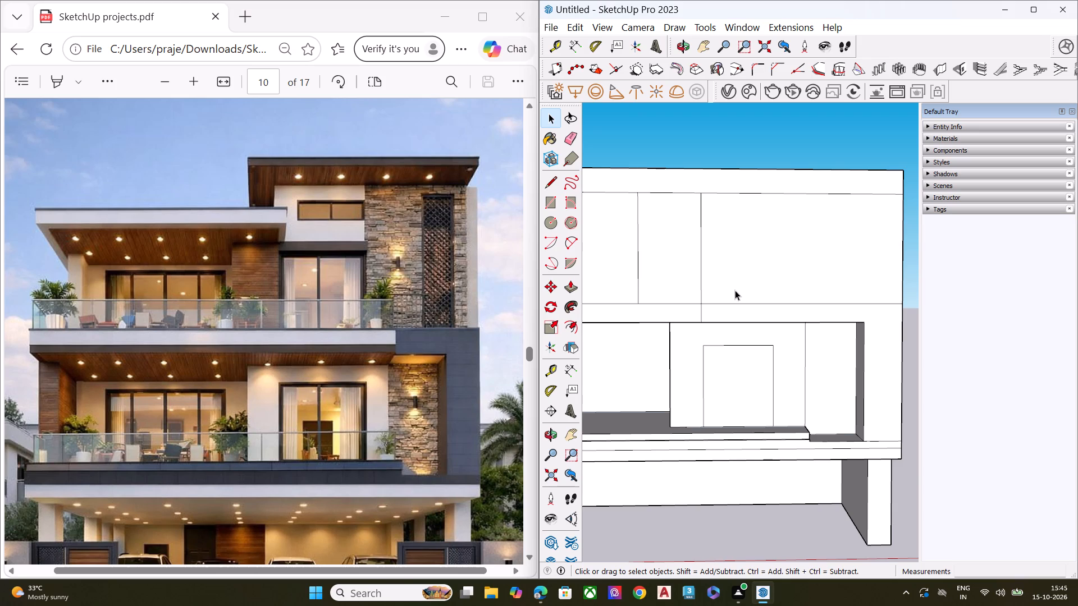
Draw a vertical line about 14' 9" tall across the second floor's front face, aligned with the door opening's other side.
scroll(735, 290, up, 1)
scroll(736, 290, down, 1)
scroll(736, 290, up, 1)
scroll(699, 325, down, 3)
middle_drag(820, 374, 783, 375)
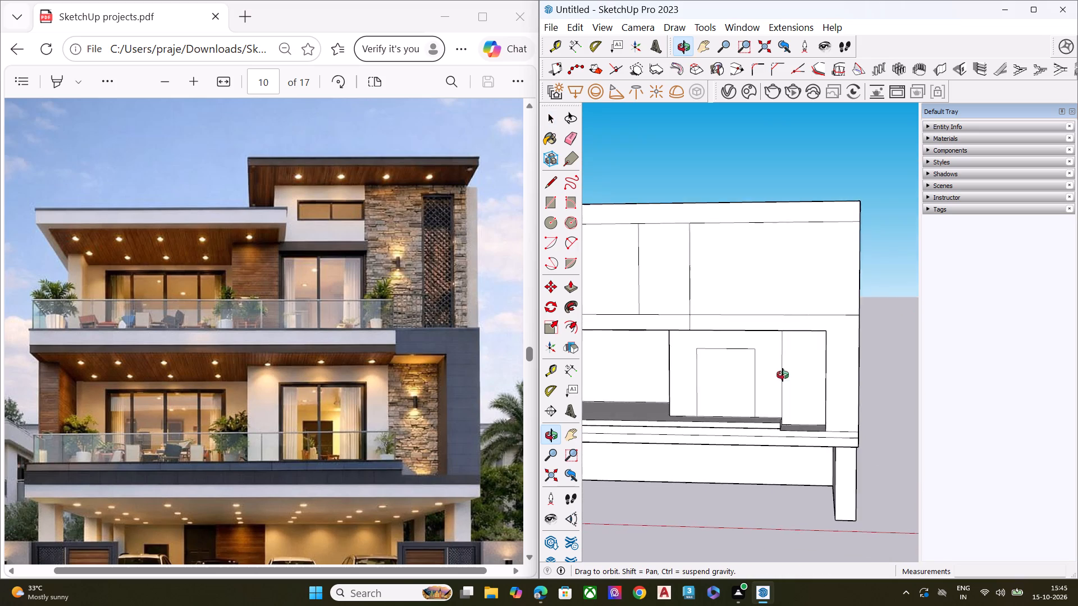
middle_drag(783, 375, 805, 360)
scroll(815, 322, up, 1)
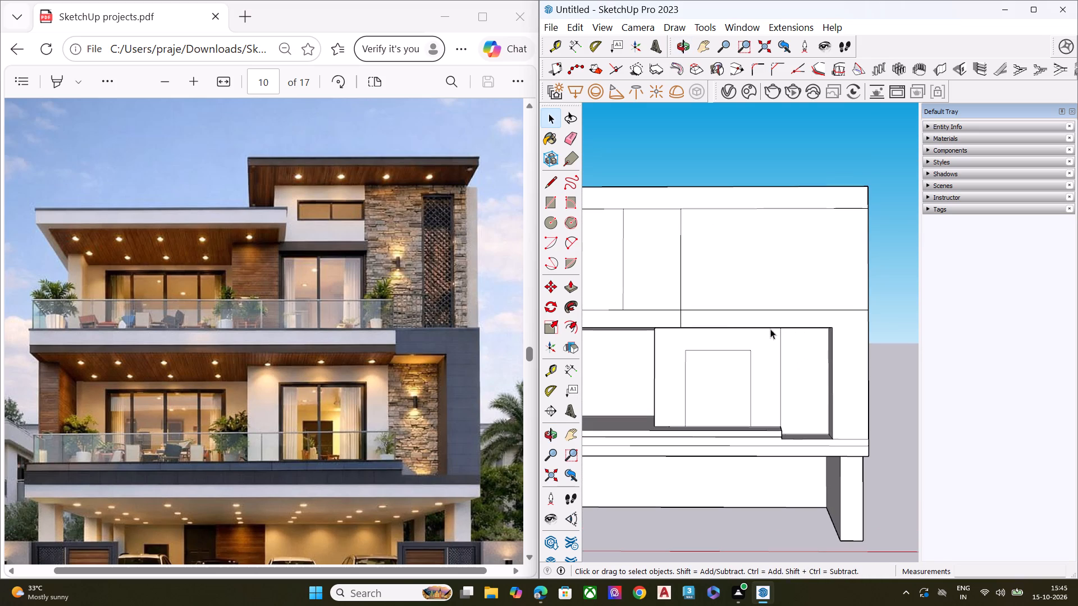
key(l)
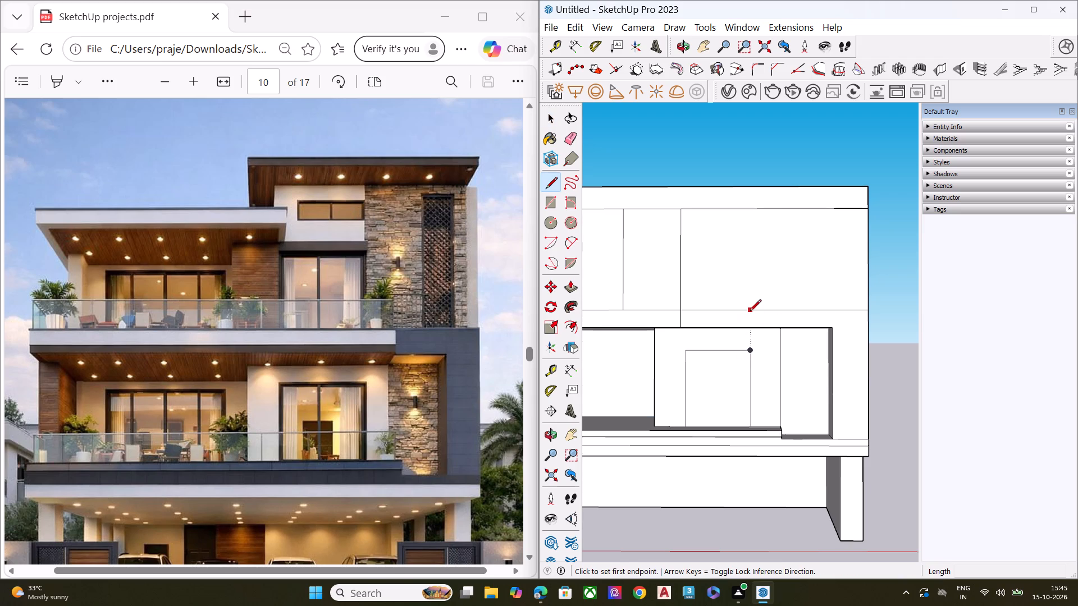
click(748, 312)
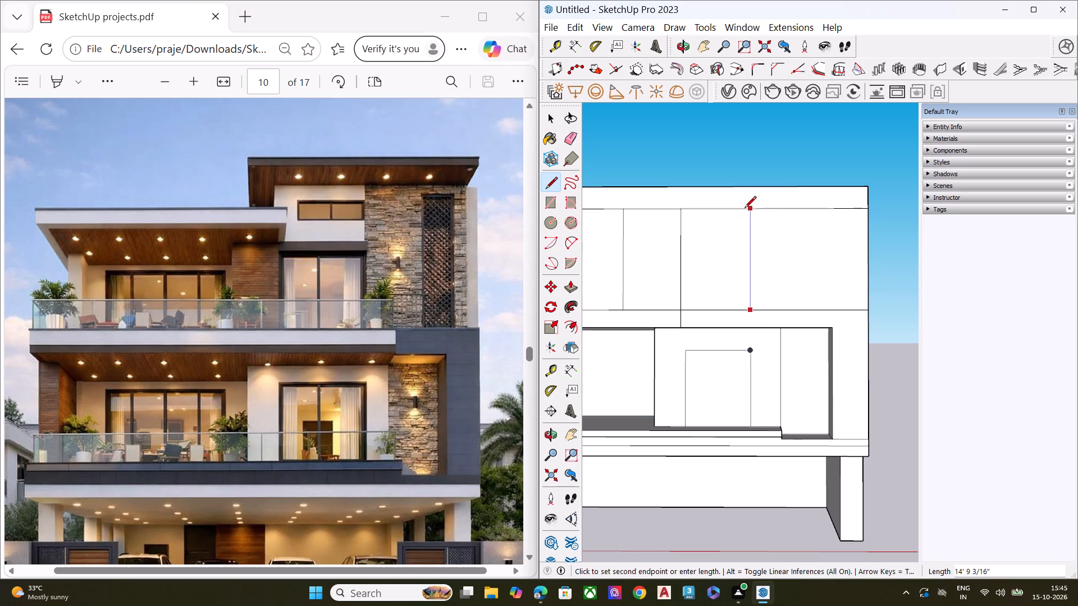
click(751, 211)
key(space)
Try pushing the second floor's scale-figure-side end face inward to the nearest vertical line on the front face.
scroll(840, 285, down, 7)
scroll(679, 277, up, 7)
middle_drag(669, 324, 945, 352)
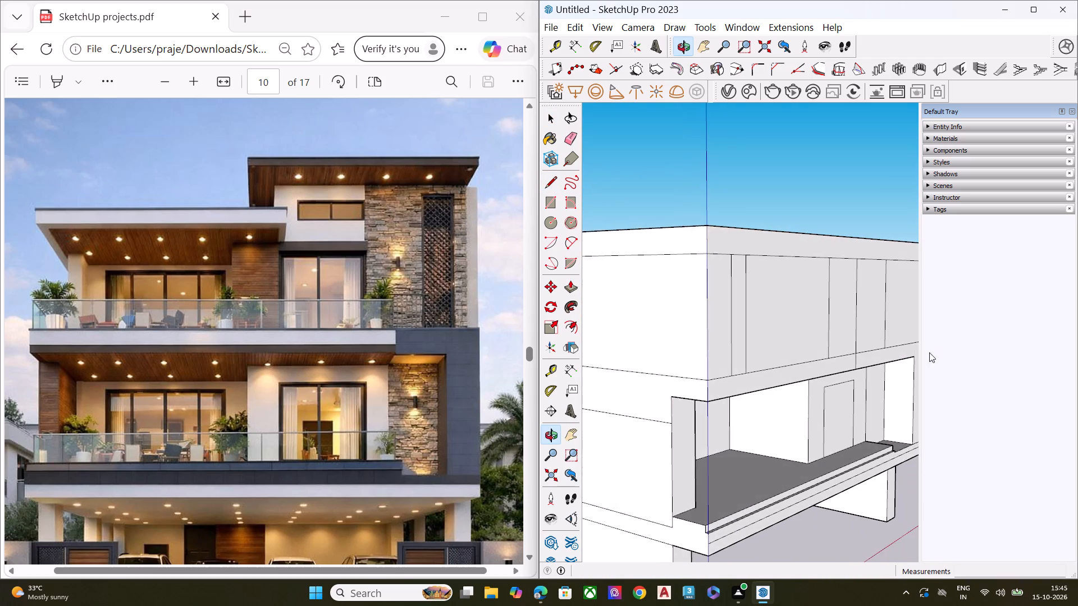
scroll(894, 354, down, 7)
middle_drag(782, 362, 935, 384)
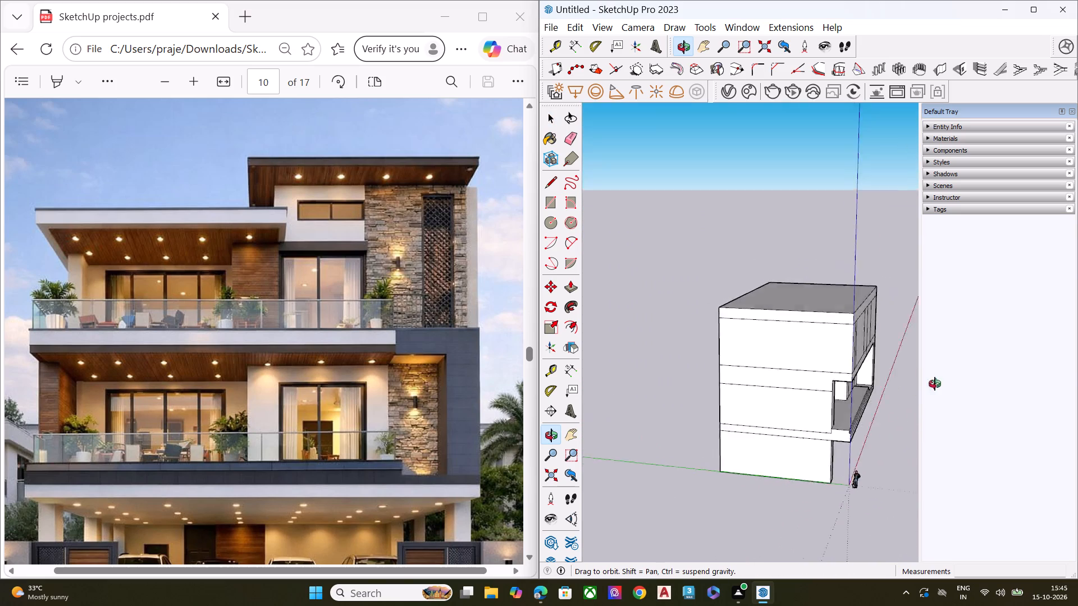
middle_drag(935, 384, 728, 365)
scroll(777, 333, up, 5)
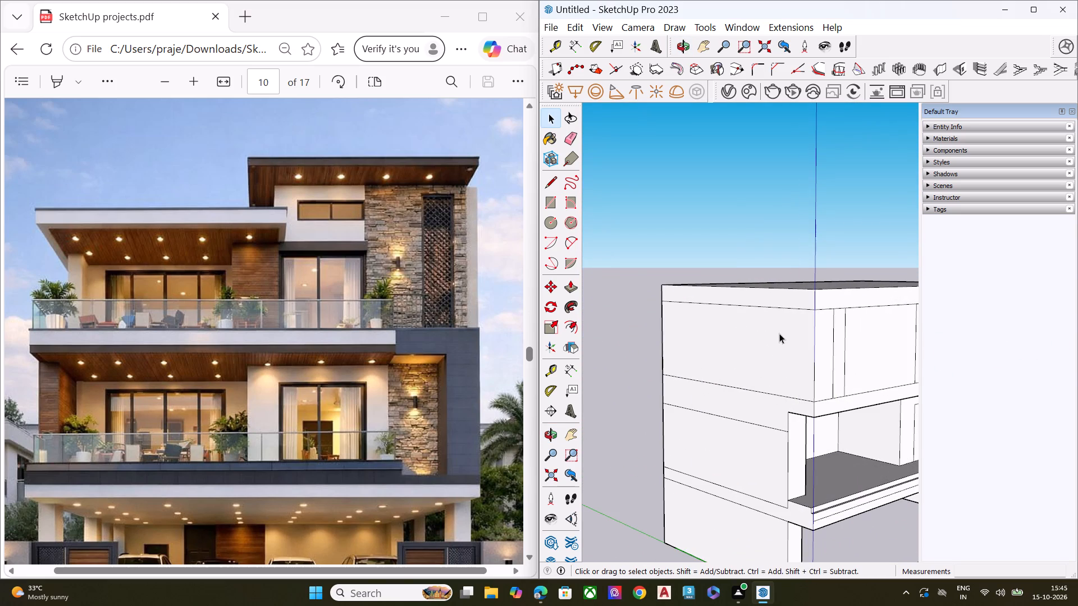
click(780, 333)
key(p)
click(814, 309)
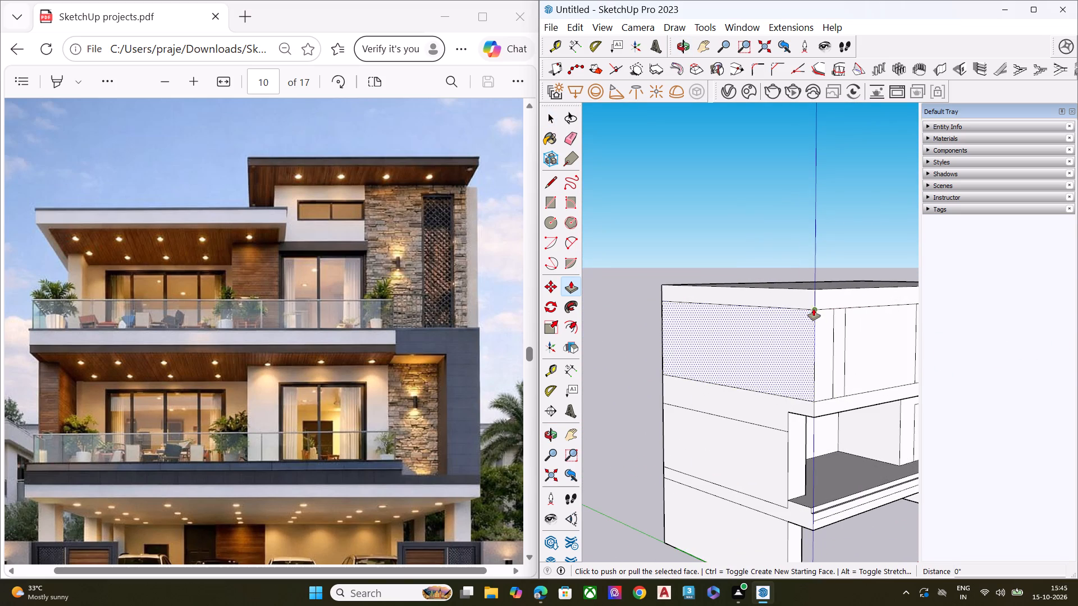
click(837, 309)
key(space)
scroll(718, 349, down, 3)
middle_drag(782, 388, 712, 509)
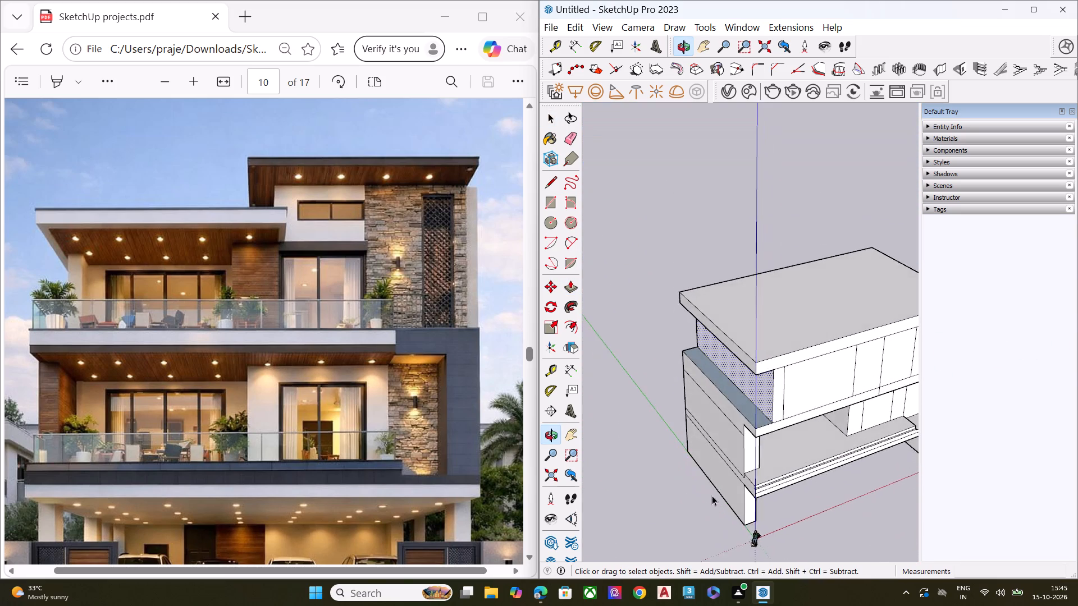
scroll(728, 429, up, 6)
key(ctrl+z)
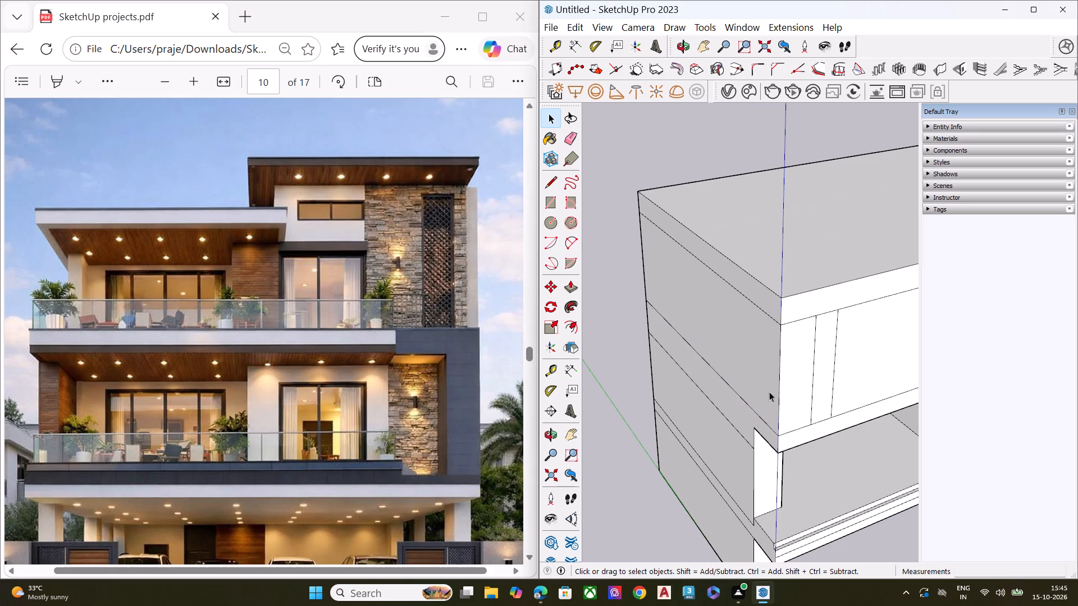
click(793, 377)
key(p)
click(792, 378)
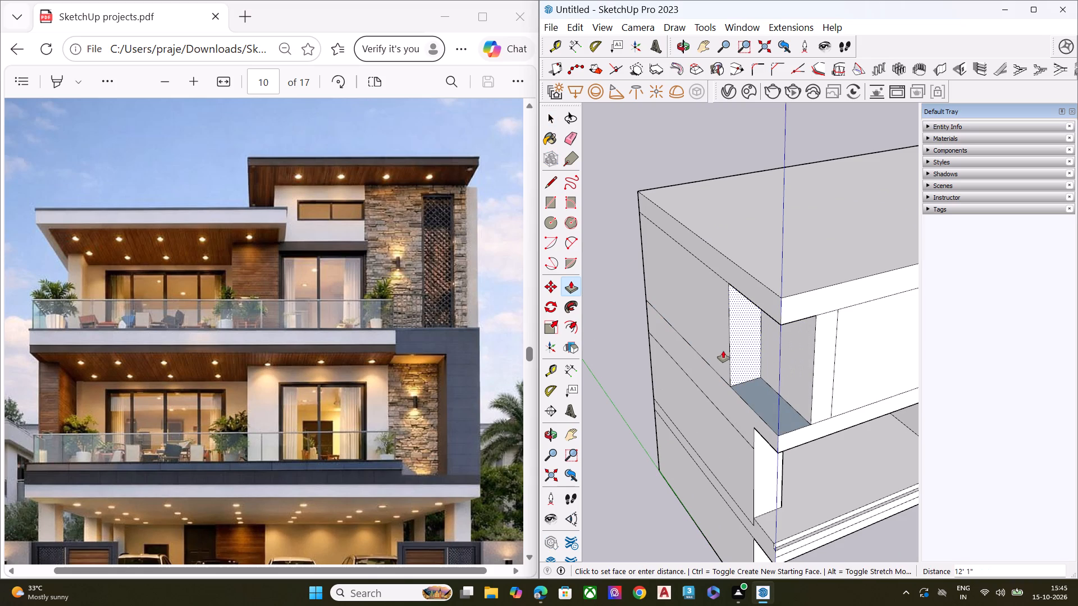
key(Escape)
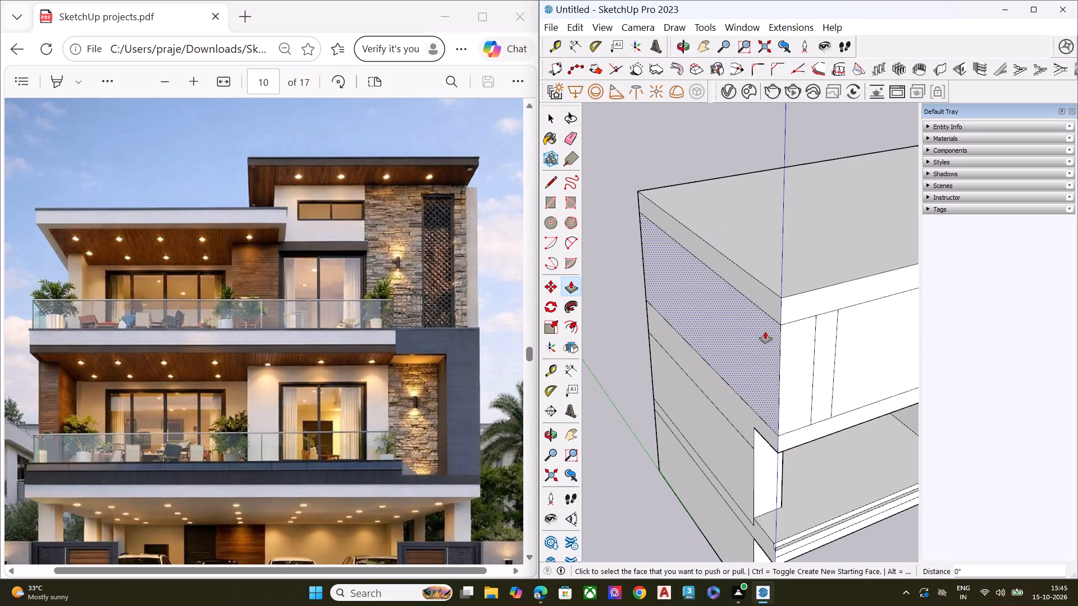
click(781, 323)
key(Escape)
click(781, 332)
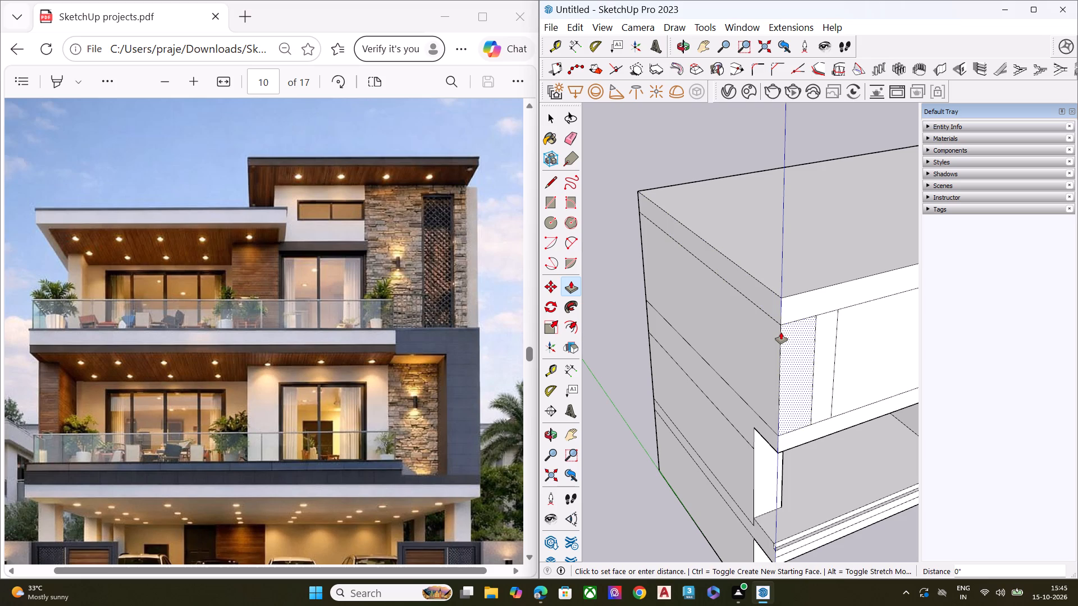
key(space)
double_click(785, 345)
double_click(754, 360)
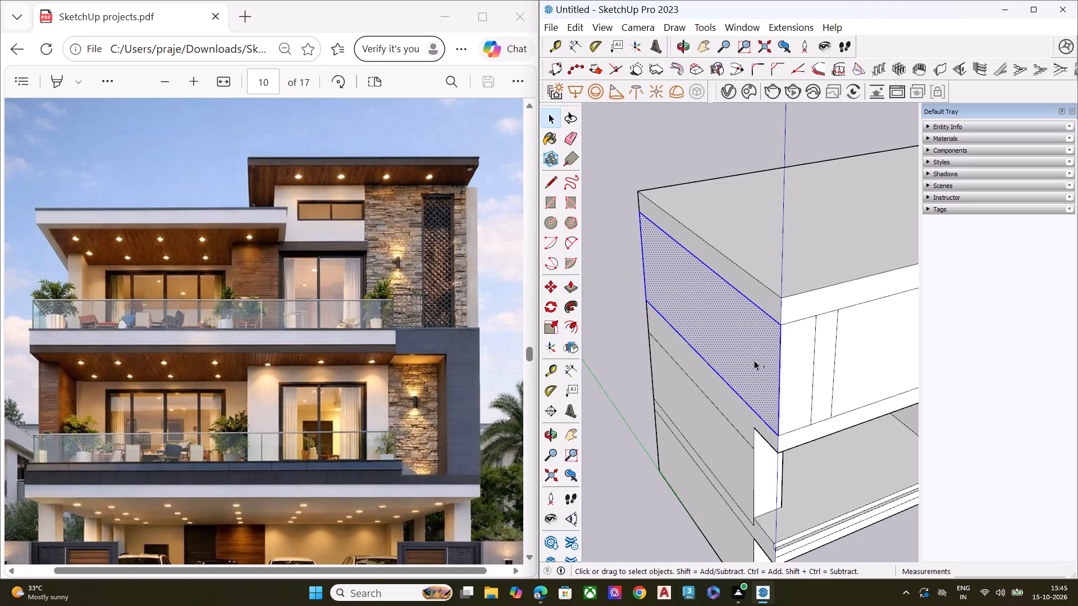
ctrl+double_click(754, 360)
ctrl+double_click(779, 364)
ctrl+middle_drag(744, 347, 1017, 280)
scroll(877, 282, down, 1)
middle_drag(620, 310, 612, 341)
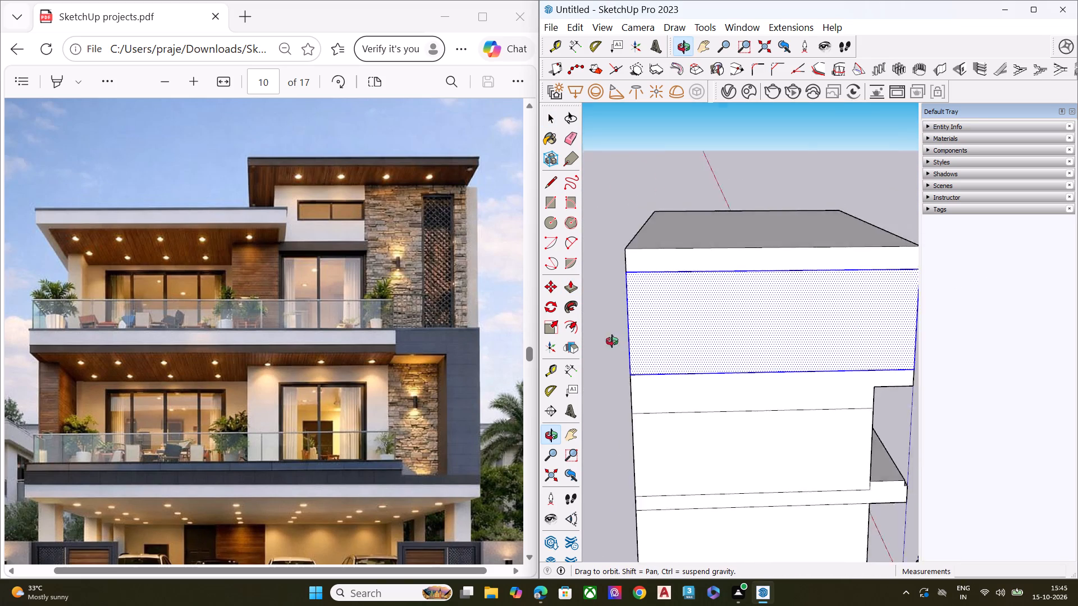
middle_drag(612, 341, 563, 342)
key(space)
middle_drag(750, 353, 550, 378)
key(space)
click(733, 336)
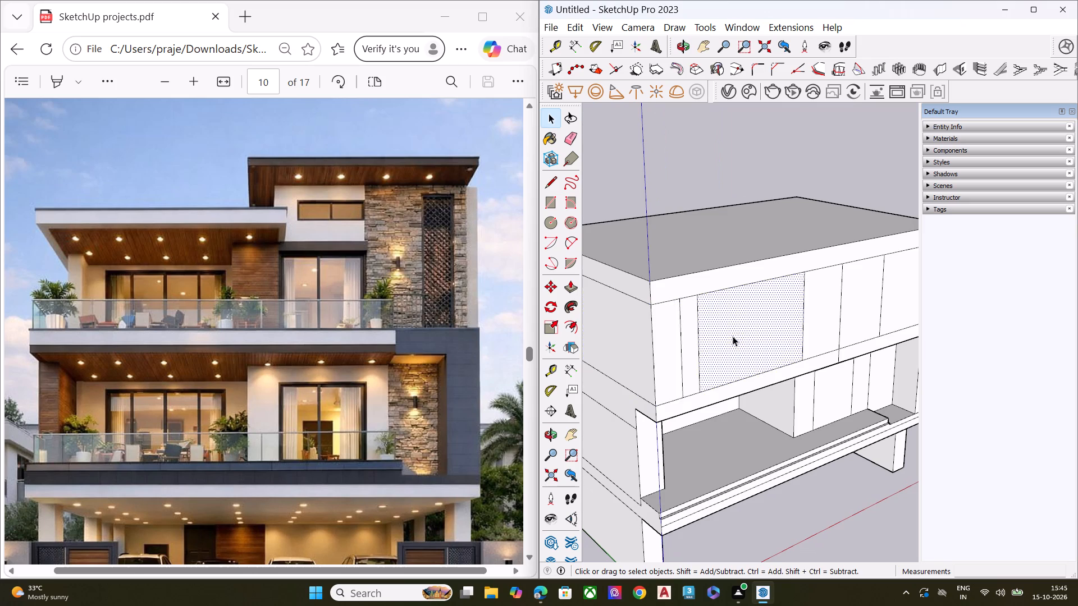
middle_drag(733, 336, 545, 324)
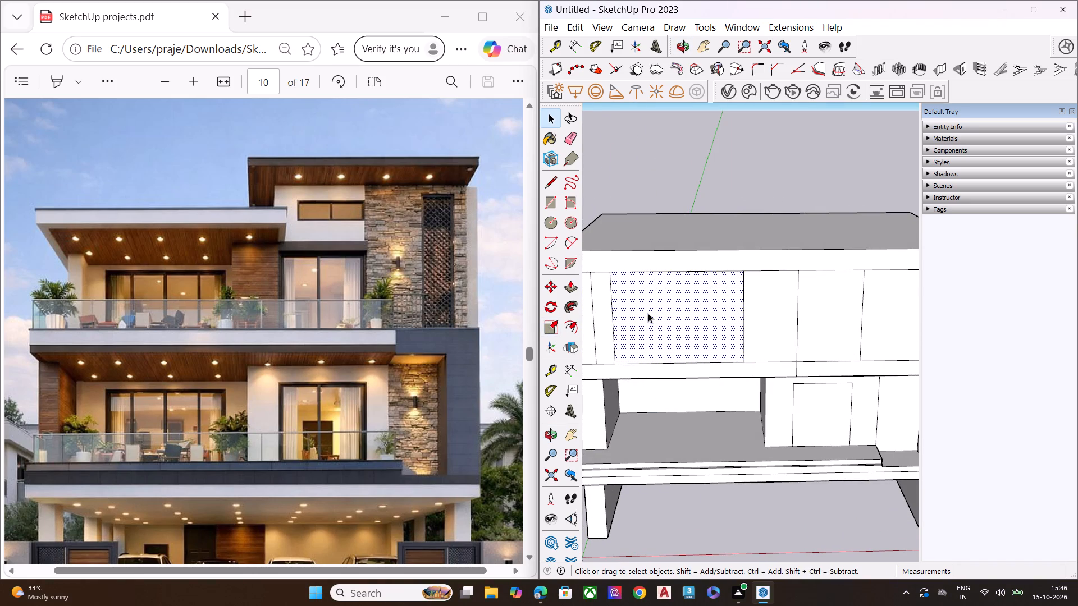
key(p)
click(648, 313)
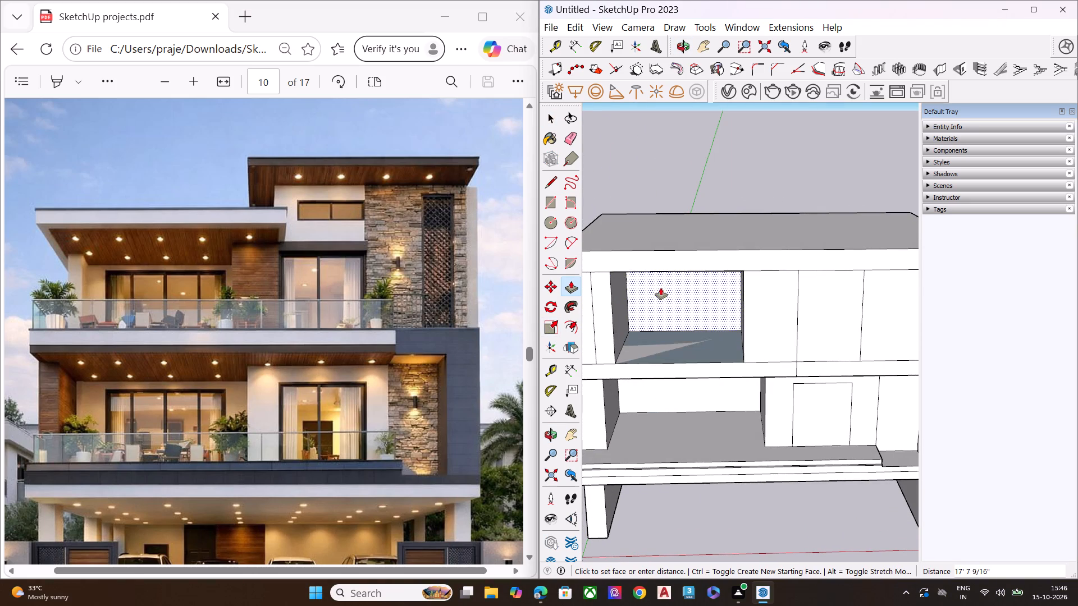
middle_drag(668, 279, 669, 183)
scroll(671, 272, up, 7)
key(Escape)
Examine the second floor's front panels and scale-figure-side end face around the building's corner.
scroll(682, 318, down, 6)
middle_drag(707, 313, 755, 240)
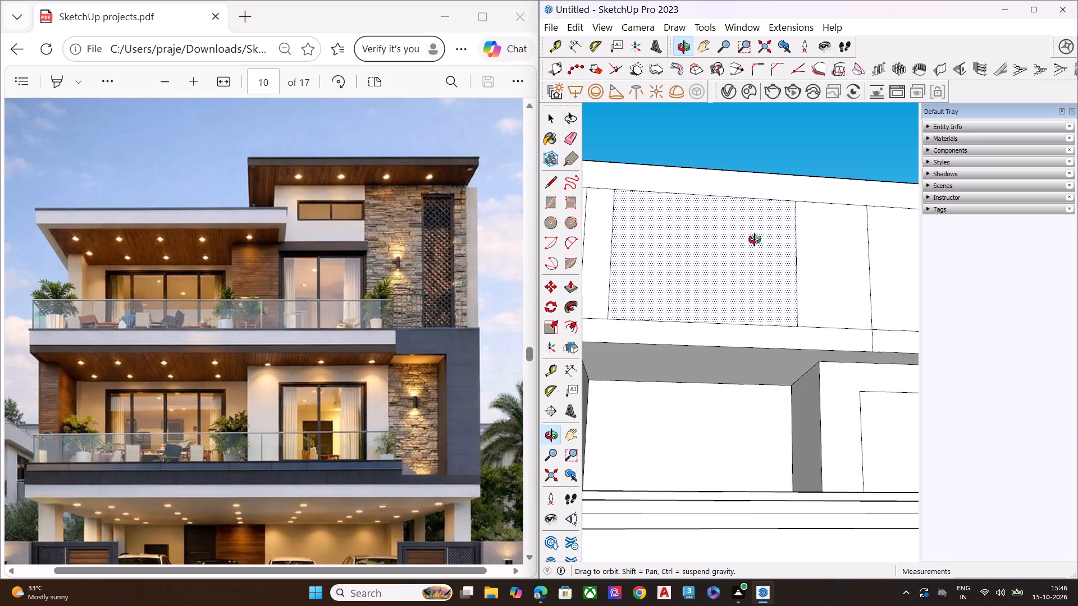
middle_drag(755, 240, 796, 224)
scroll(796, 224, down, 7)
scroll(764, 302, up, 7)
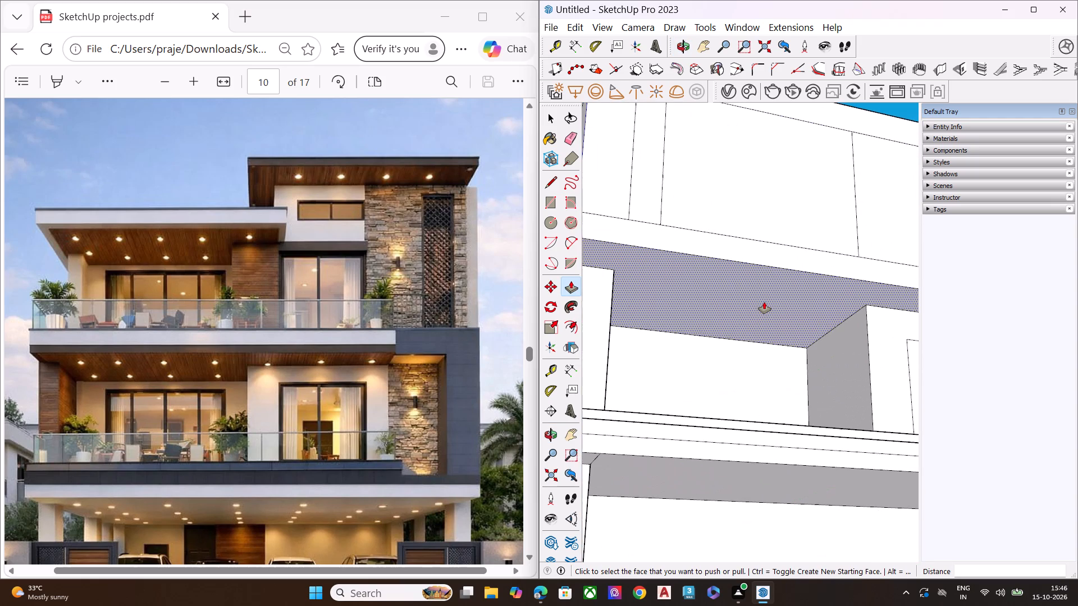
middle_drag(693, 299, 928, 520)
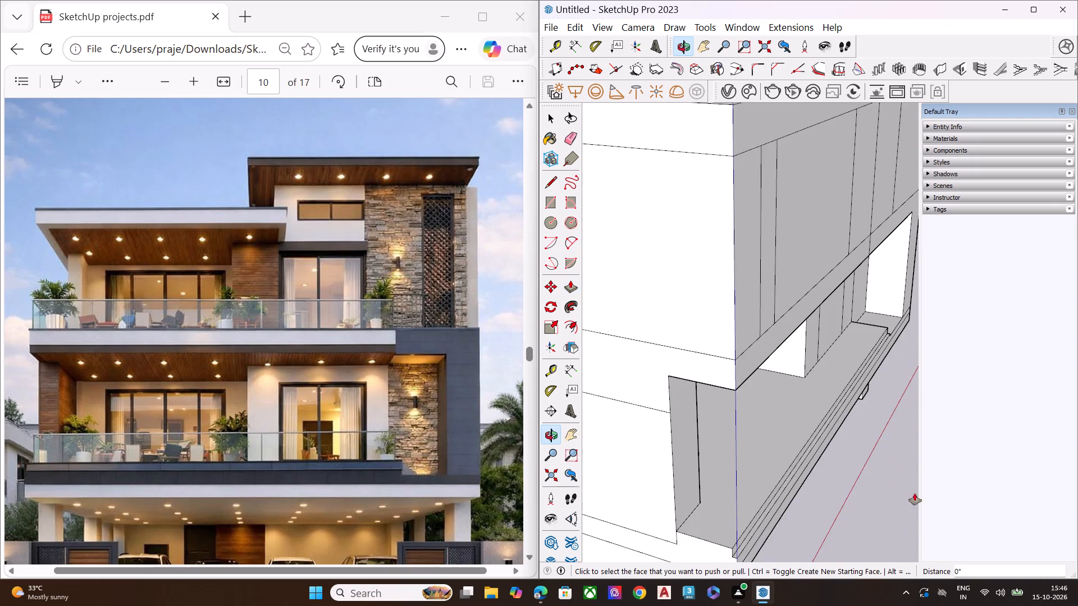
scroll(742, 256, up, 7)
scroll(768, 282, down, 8)
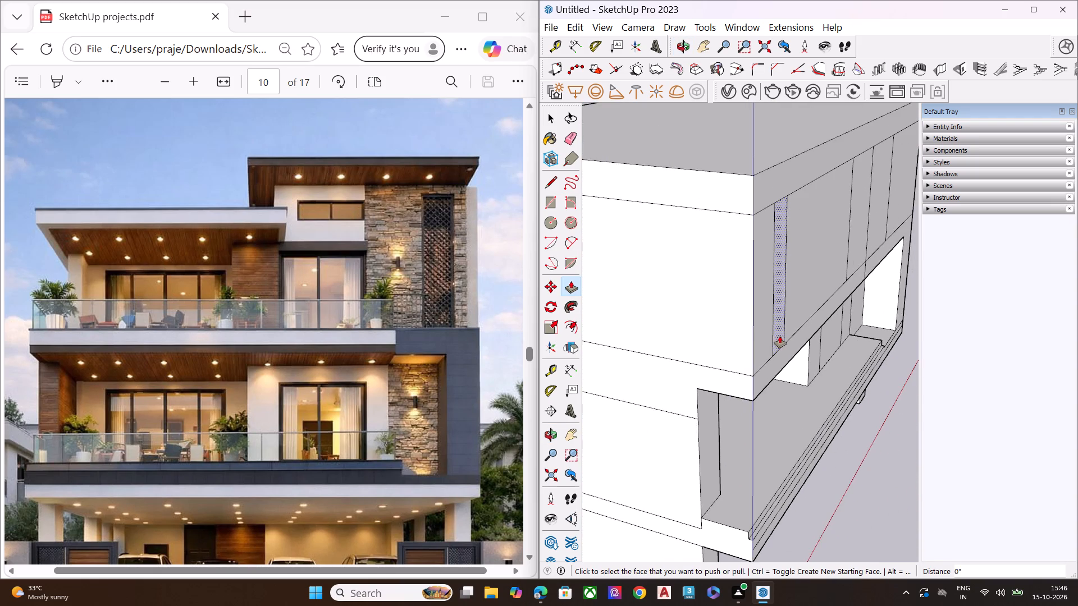
scroll(780, 337, down, 7)
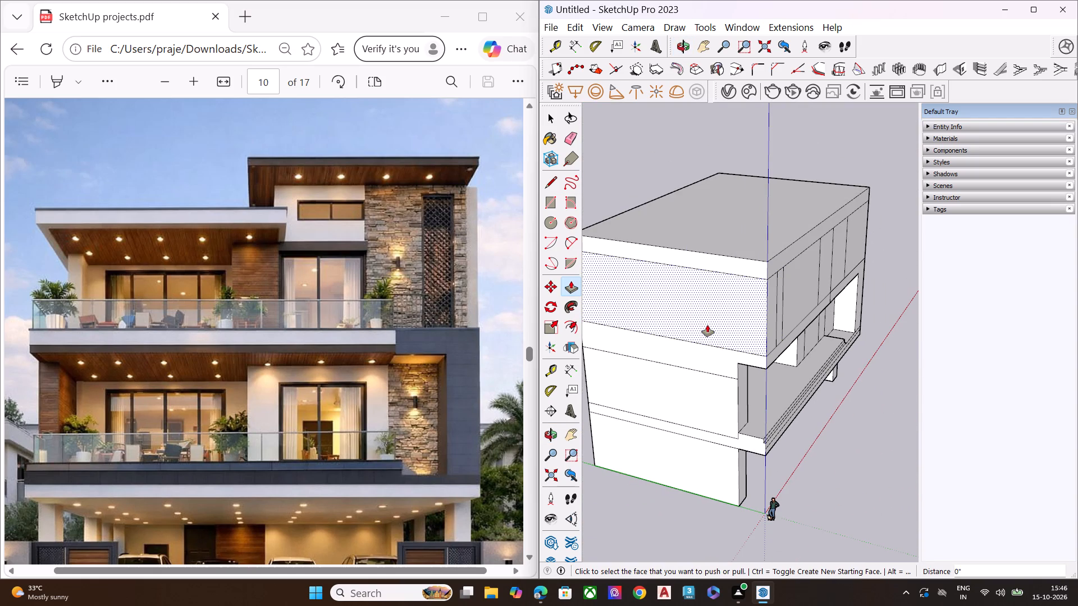
middle_drag(715, 317, 784, 271)
middle_drag(680, 318, 795, 316)
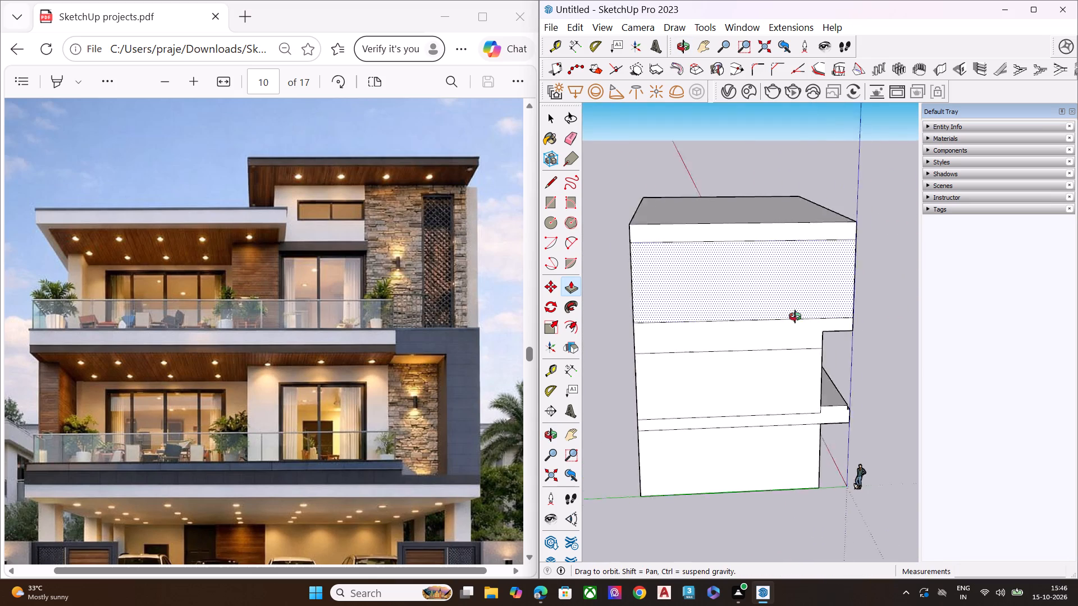
middle_drag(795, 316, 937, 292)
scroll(753, 302, up, 6)
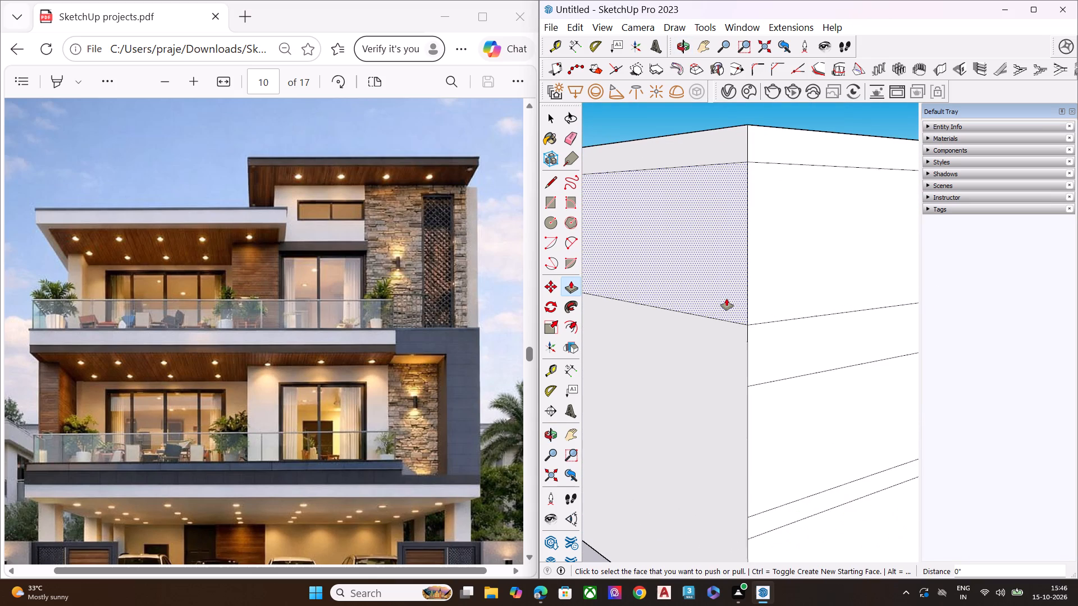
scroll(727, 299, down, 6)
middle_drag(808, 274, 539, 307)
middle_drag(761, 304, 674, 311)
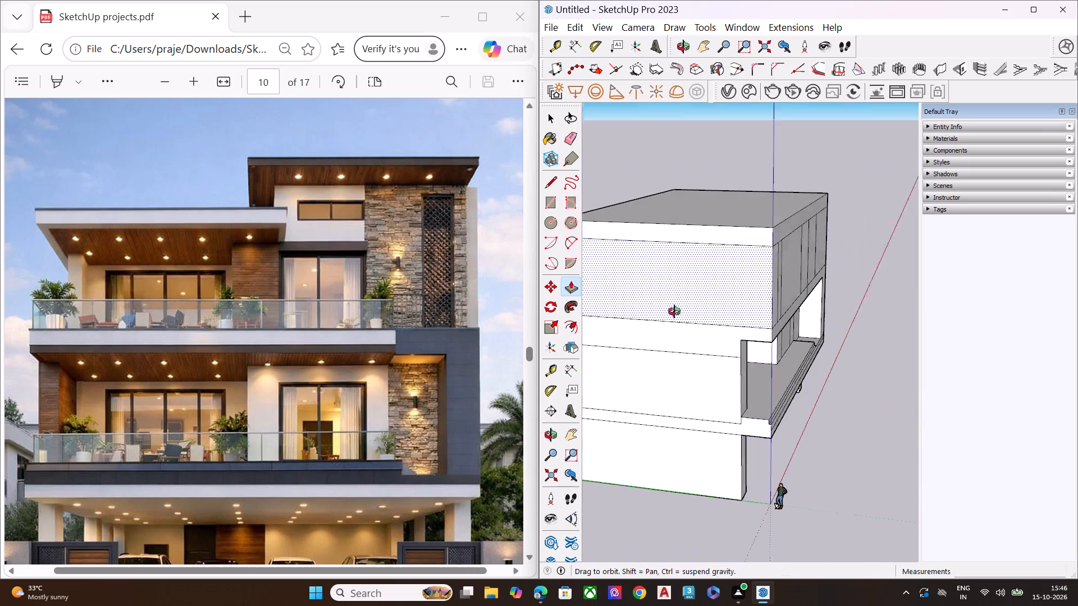
middle_drag(674, 311, 536, 314)
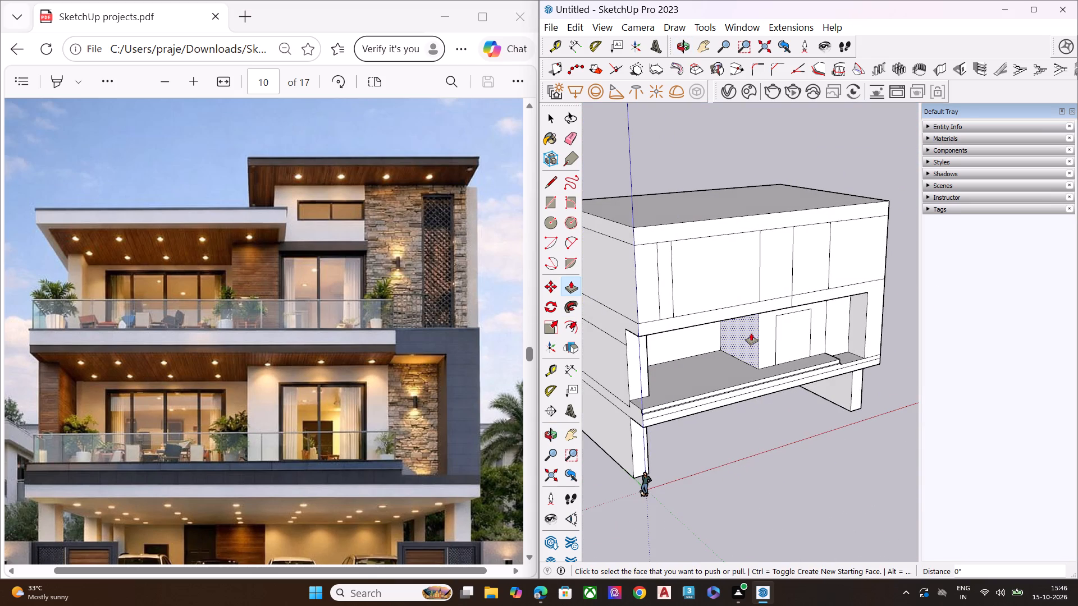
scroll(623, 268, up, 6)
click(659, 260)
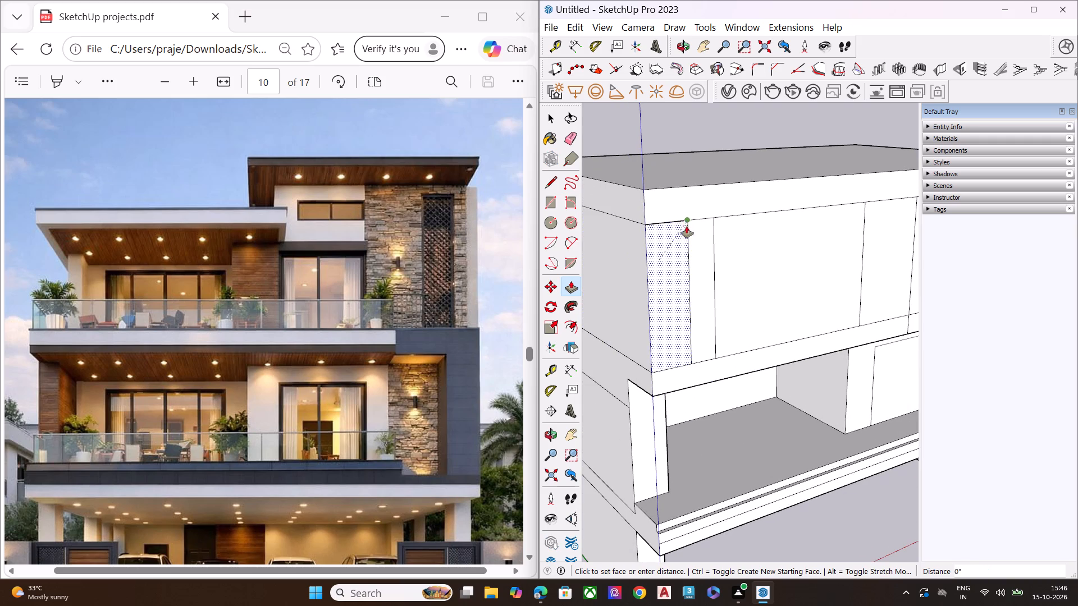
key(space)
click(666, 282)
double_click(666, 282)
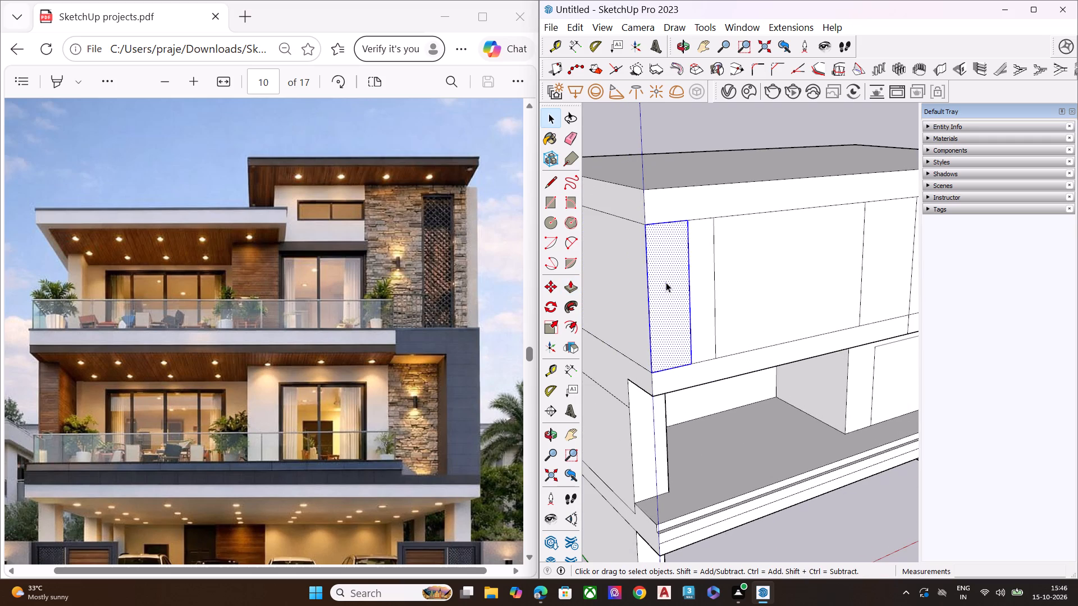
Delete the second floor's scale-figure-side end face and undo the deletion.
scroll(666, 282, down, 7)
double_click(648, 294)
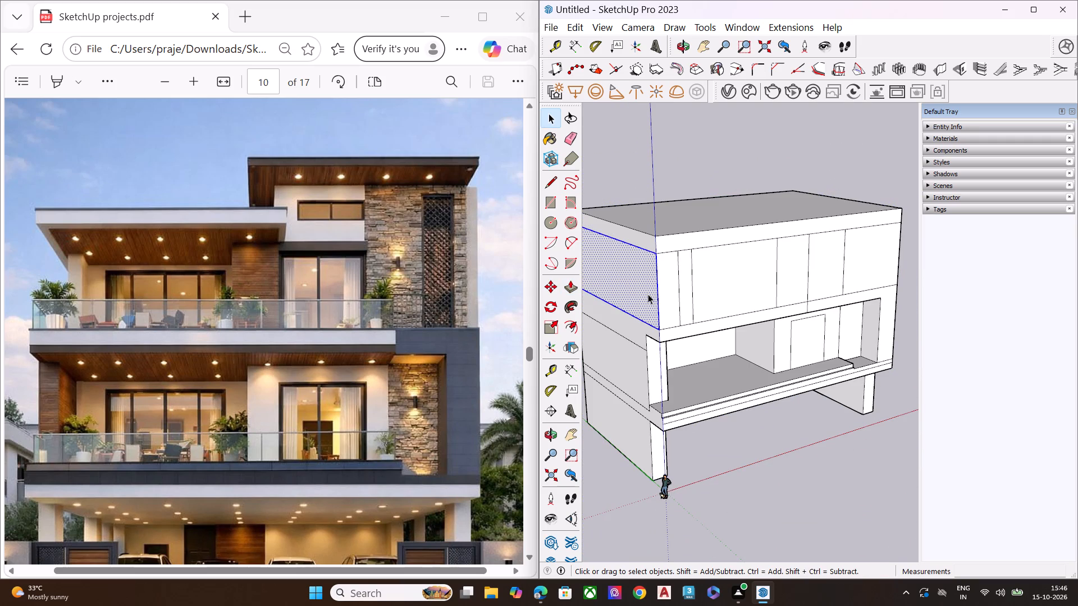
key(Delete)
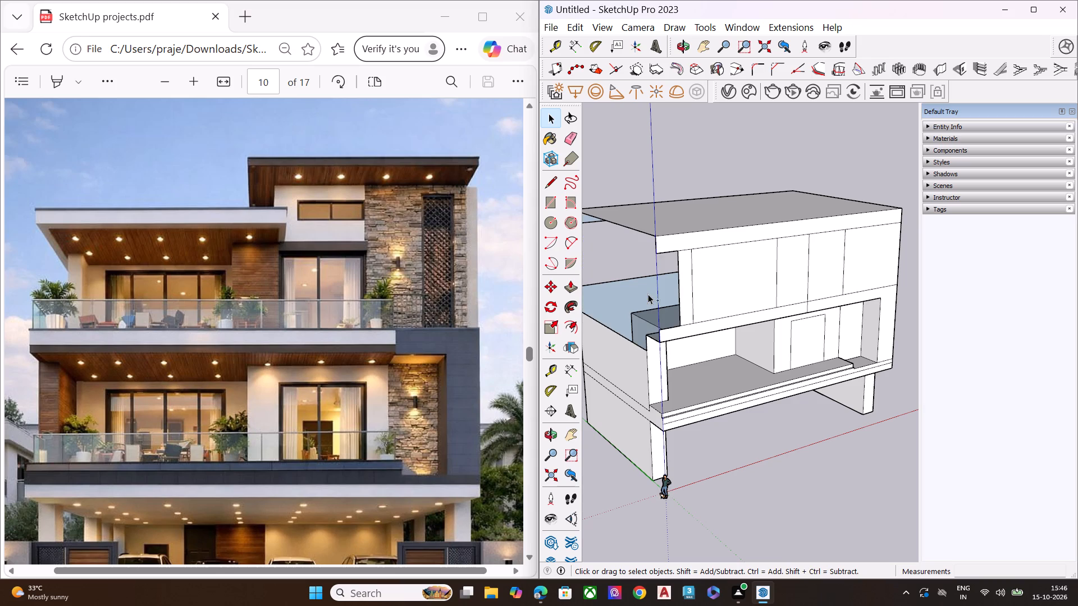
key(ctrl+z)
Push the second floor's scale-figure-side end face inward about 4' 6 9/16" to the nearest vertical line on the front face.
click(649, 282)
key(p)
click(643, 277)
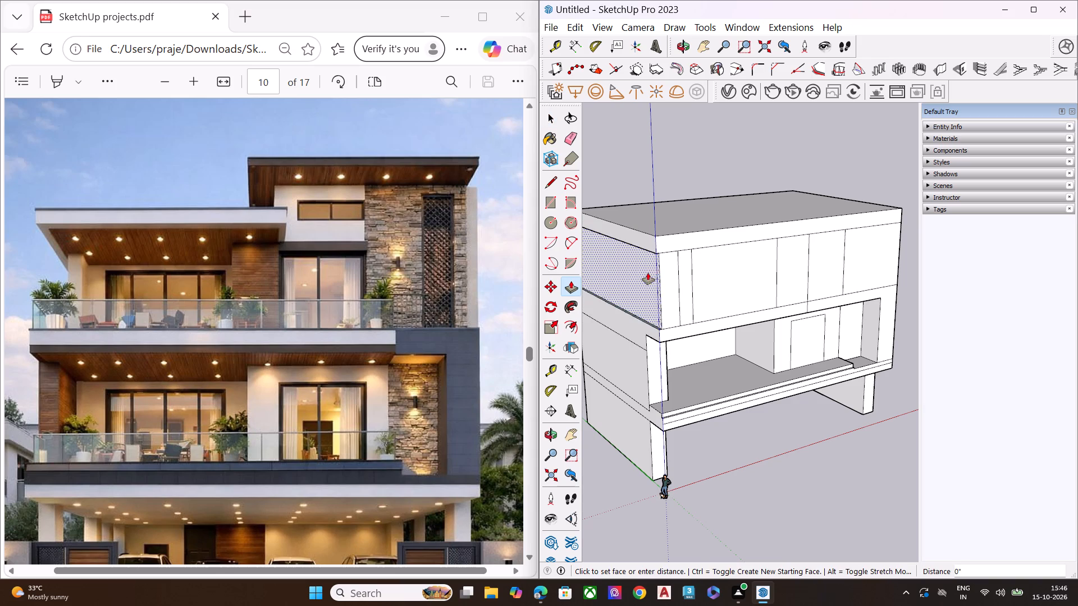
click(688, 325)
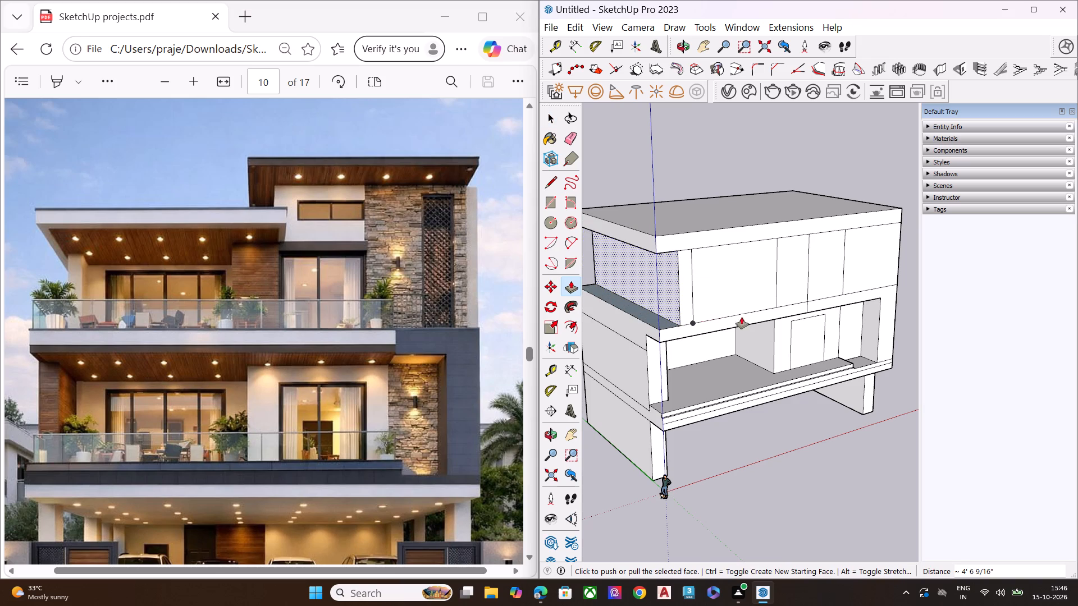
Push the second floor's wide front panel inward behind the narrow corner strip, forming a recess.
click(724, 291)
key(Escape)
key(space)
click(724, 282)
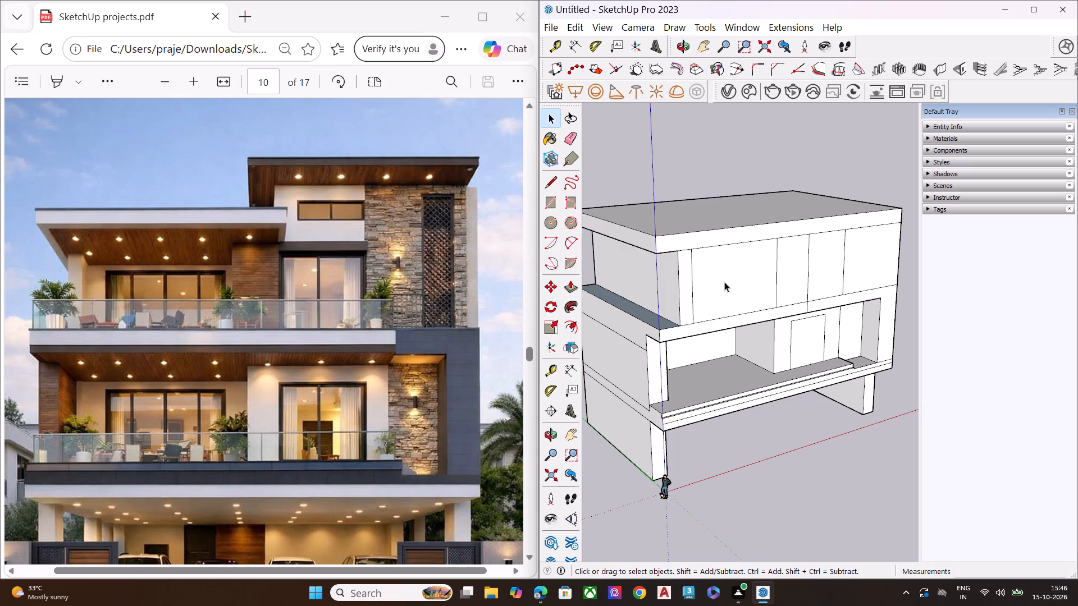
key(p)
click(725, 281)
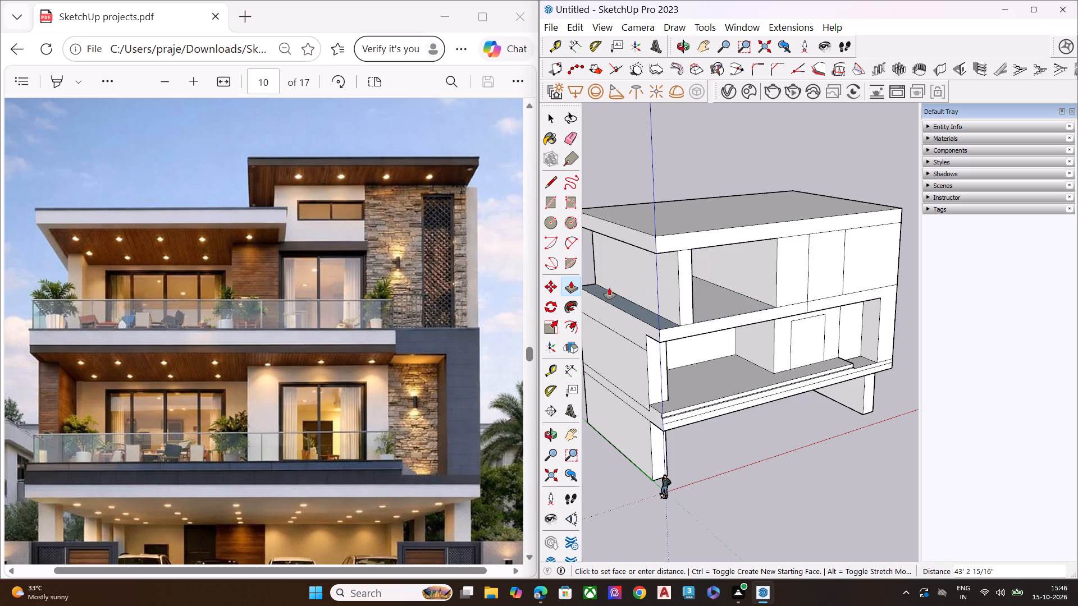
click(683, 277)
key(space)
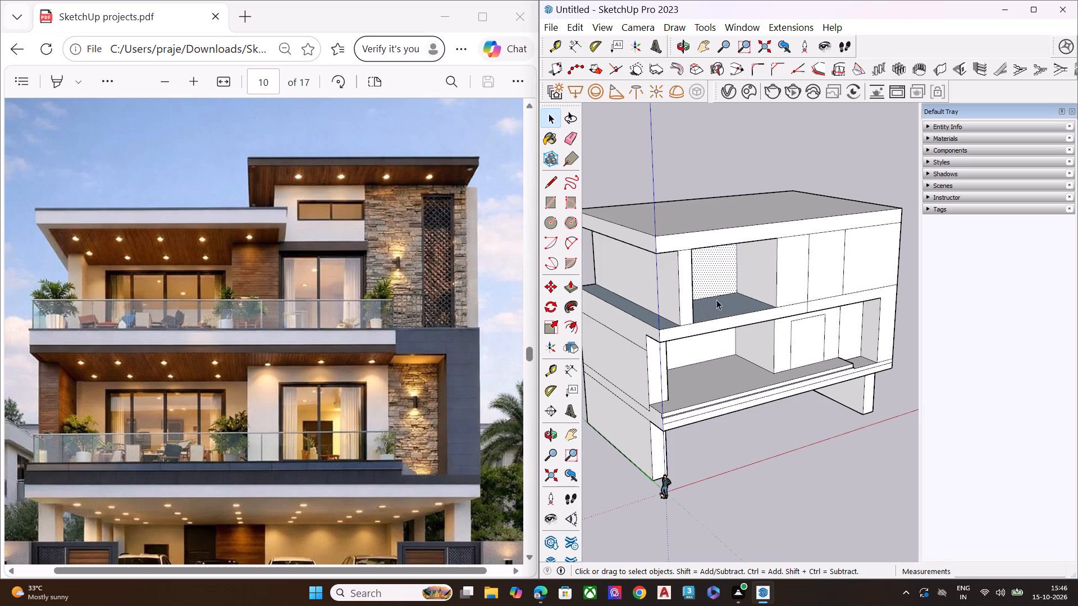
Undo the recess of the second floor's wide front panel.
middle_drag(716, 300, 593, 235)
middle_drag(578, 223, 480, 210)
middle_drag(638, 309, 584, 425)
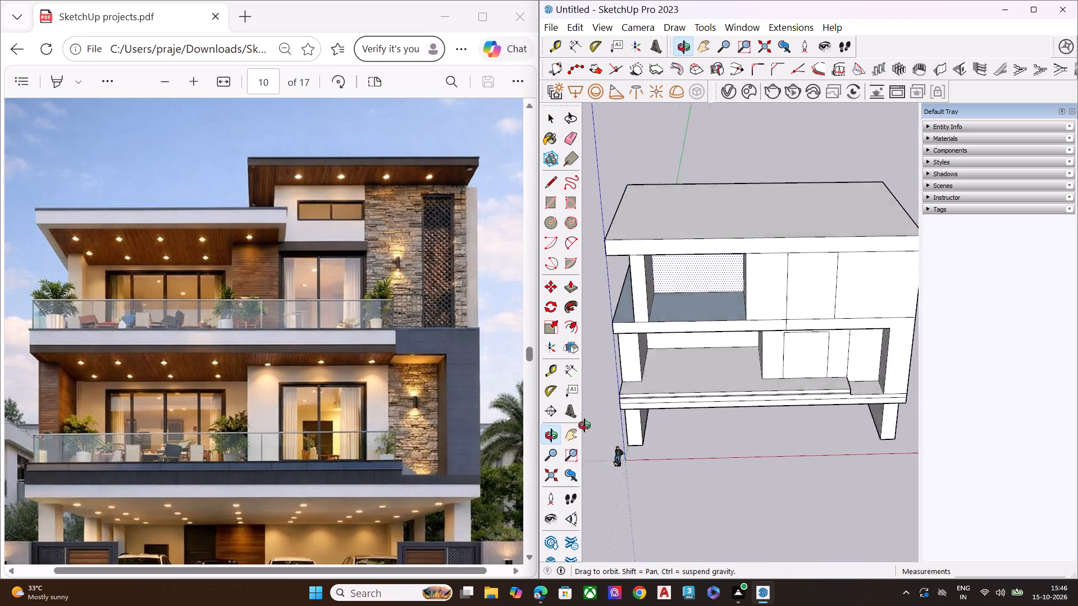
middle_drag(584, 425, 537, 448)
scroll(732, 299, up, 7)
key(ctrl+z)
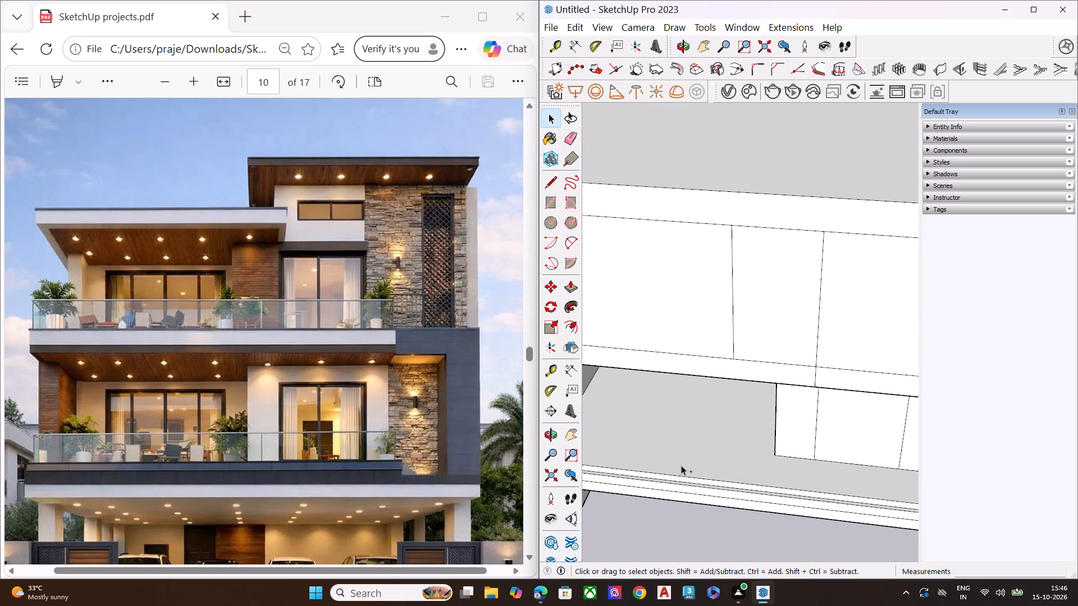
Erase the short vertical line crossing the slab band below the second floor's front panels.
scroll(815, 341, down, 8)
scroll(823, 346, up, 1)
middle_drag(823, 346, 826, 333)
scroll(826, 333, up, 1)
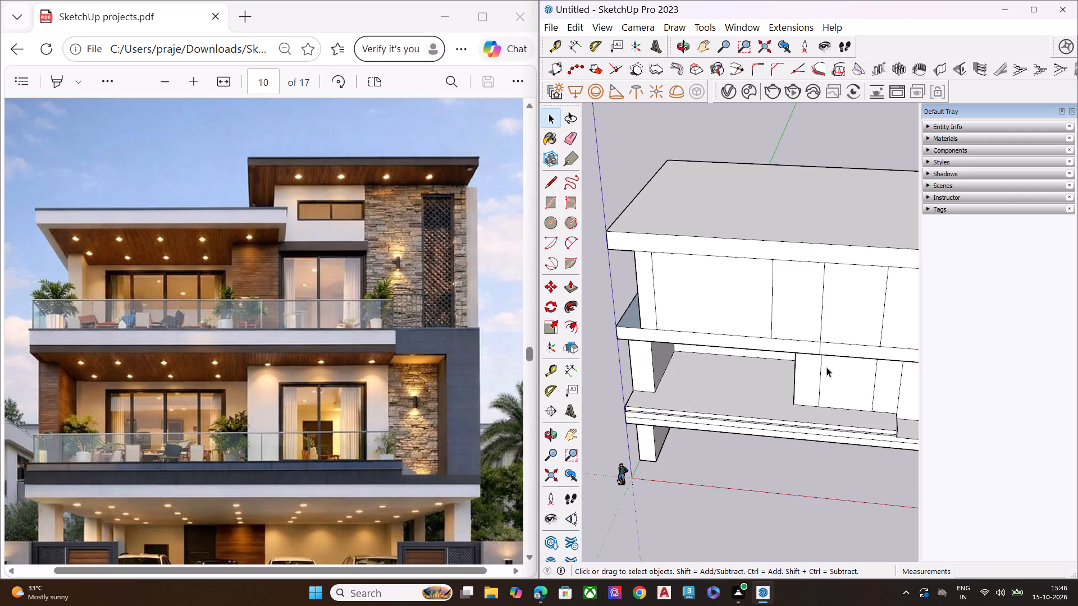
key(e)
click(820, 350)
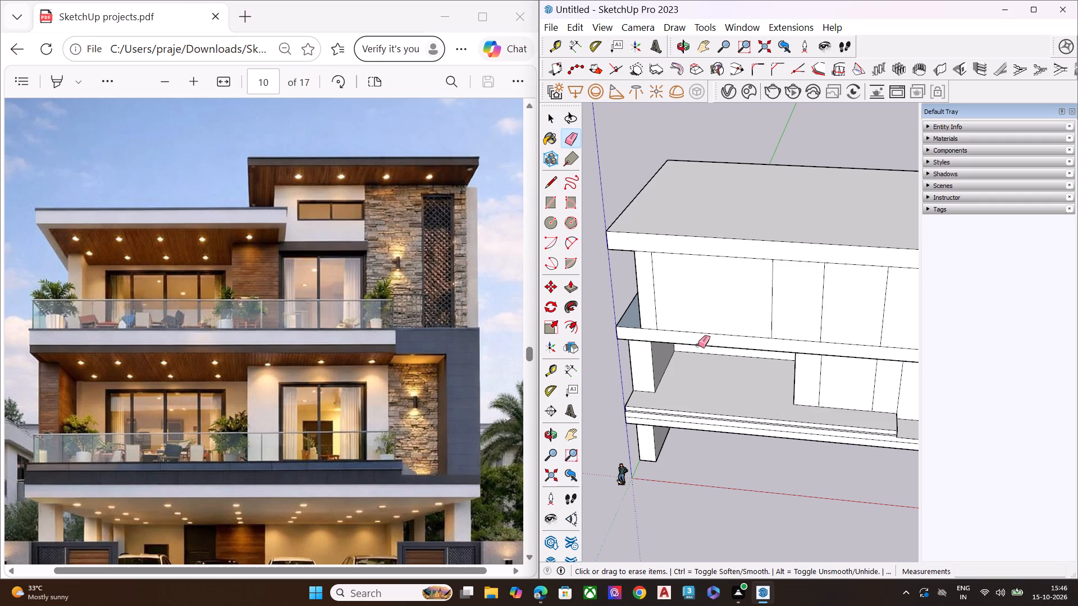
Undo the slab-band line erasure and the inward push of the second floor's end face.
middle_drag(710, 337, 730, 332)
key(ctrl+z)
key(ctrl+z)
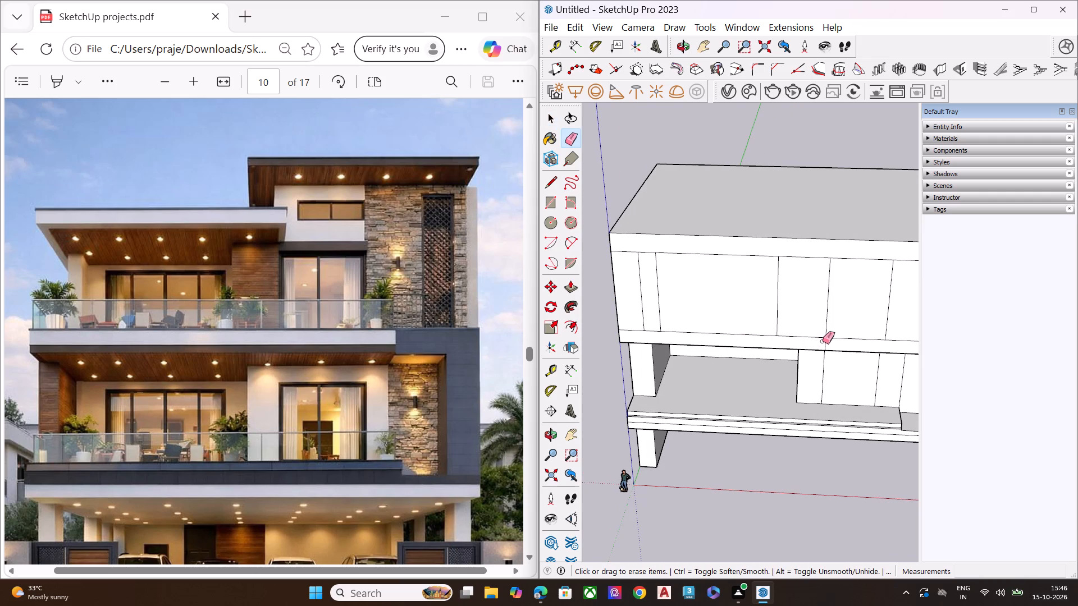
Erase the short vertical line crossing the slab band below the second floor's front panels.
click(827, 342)
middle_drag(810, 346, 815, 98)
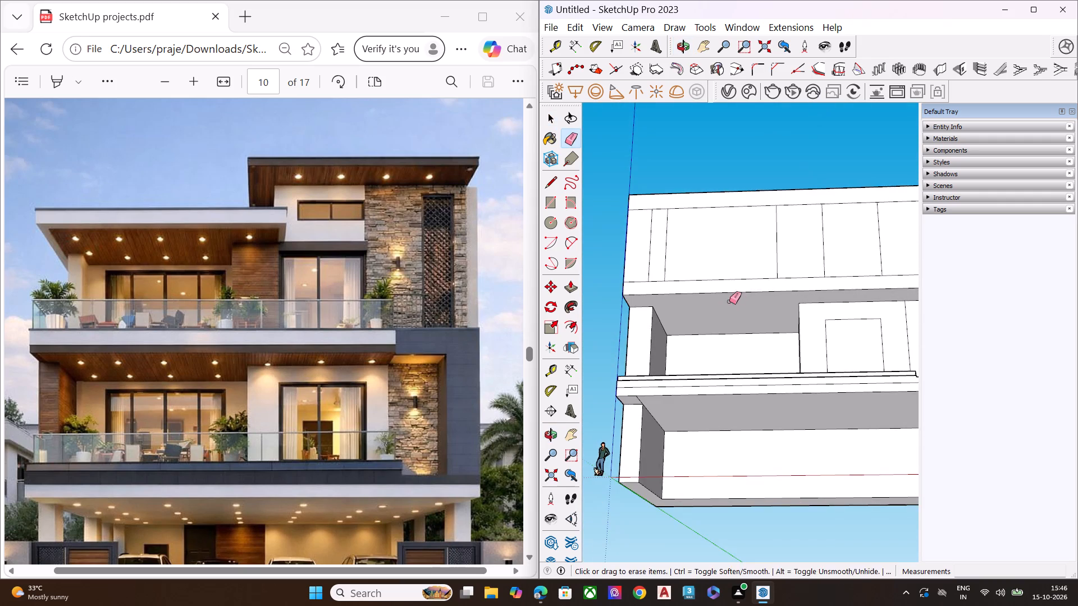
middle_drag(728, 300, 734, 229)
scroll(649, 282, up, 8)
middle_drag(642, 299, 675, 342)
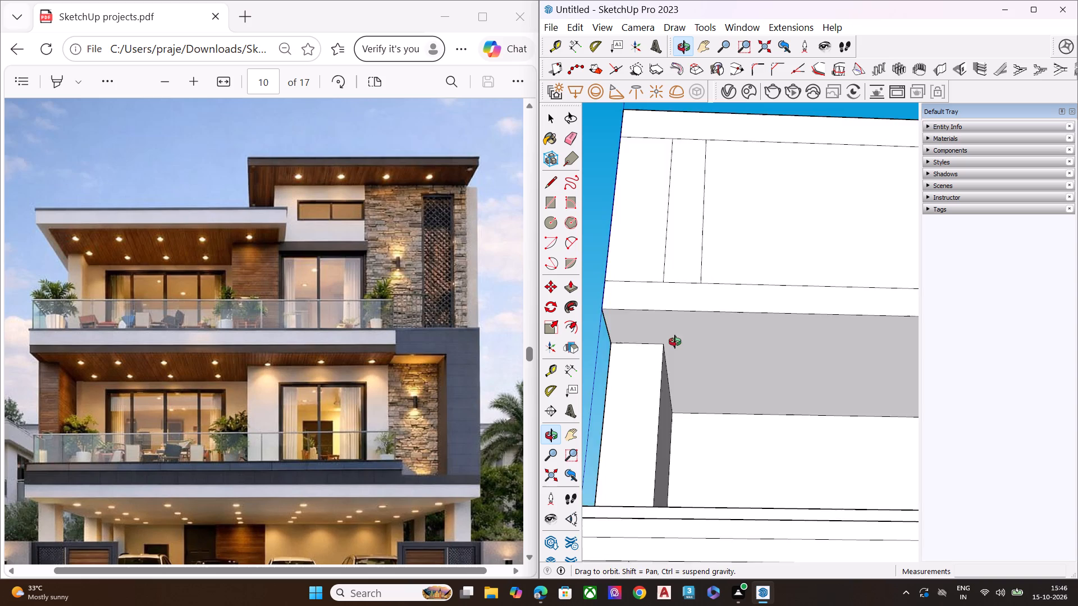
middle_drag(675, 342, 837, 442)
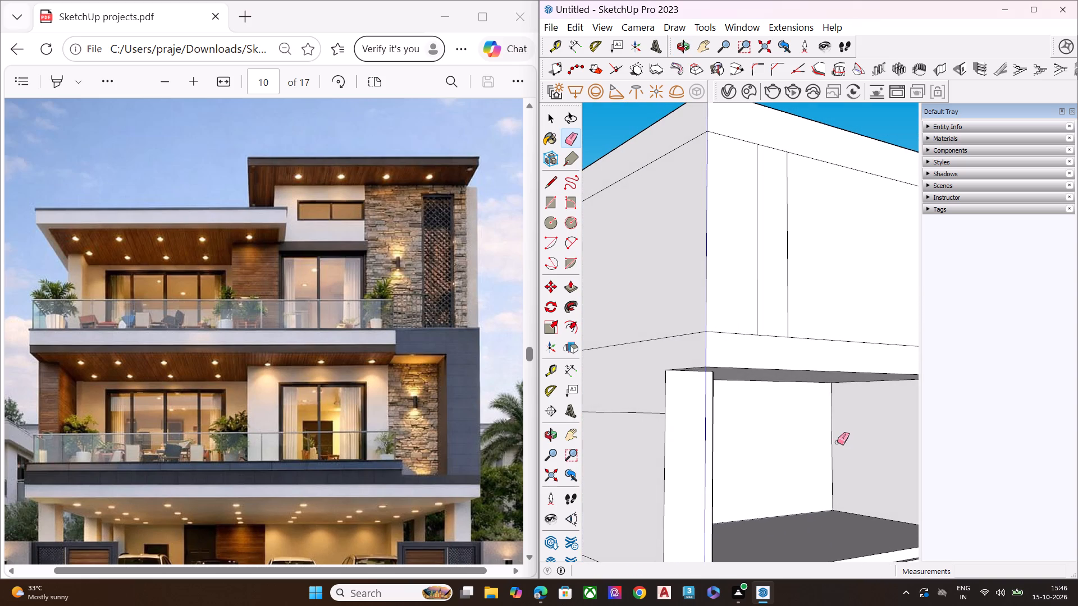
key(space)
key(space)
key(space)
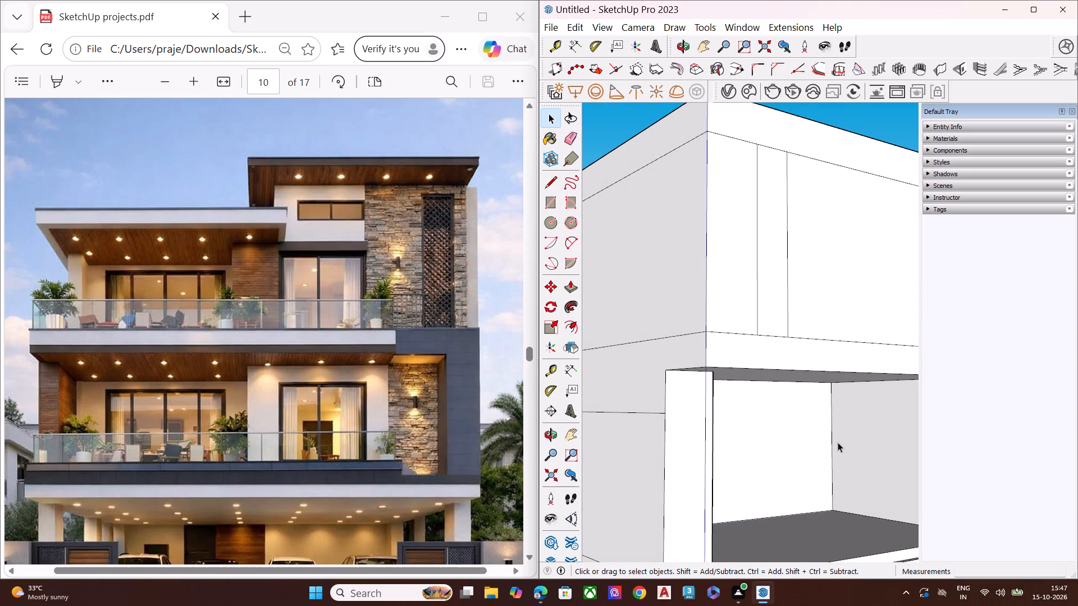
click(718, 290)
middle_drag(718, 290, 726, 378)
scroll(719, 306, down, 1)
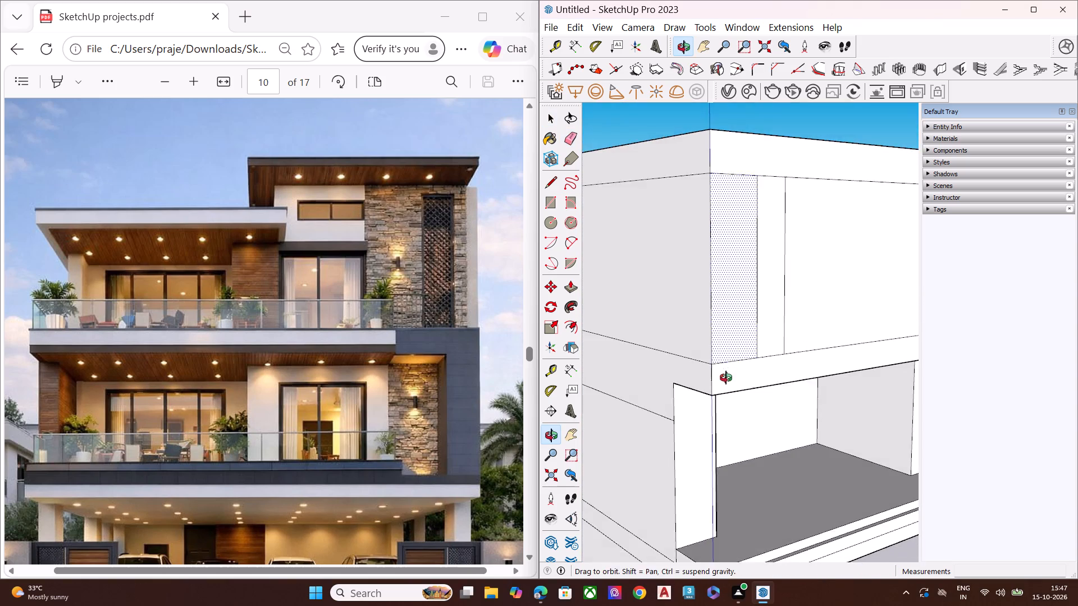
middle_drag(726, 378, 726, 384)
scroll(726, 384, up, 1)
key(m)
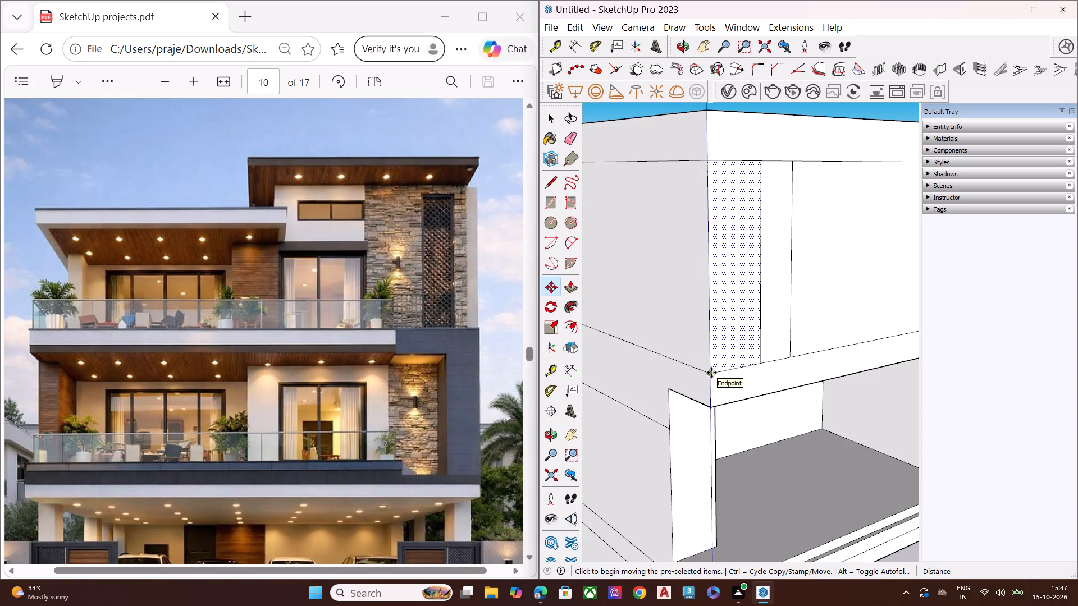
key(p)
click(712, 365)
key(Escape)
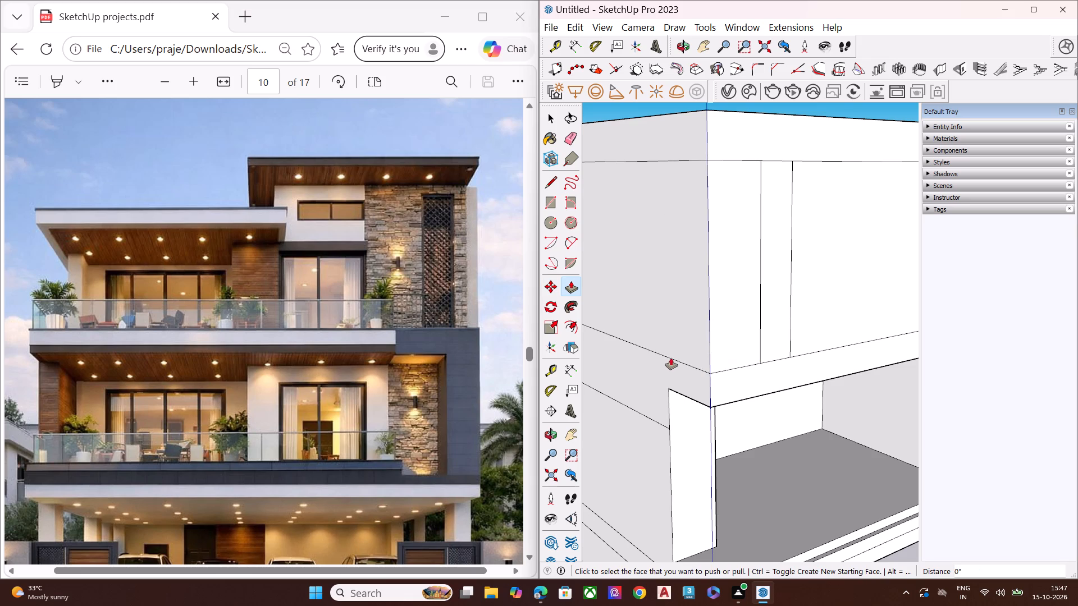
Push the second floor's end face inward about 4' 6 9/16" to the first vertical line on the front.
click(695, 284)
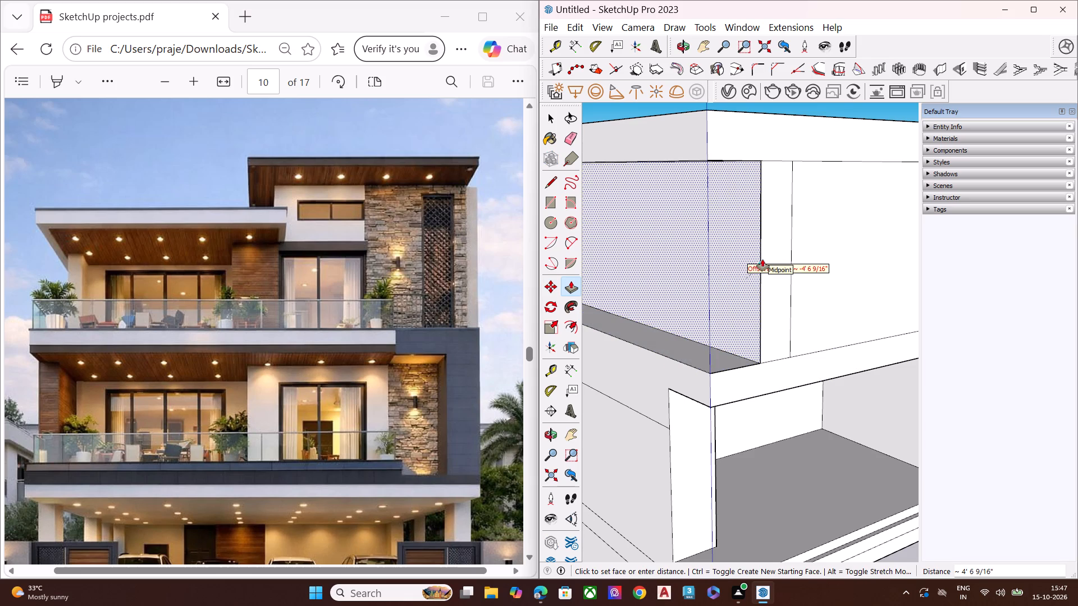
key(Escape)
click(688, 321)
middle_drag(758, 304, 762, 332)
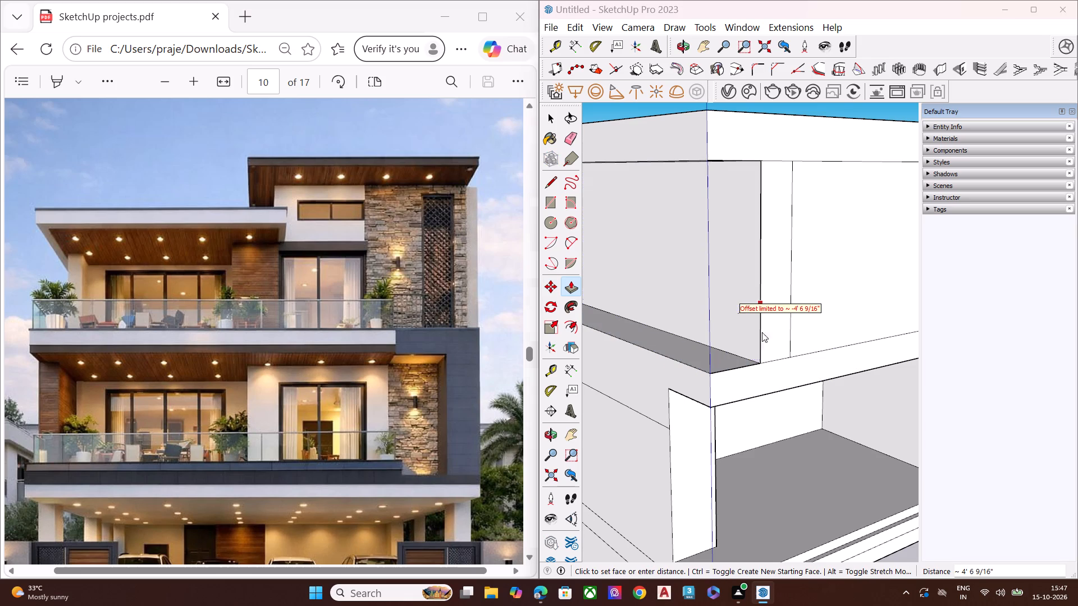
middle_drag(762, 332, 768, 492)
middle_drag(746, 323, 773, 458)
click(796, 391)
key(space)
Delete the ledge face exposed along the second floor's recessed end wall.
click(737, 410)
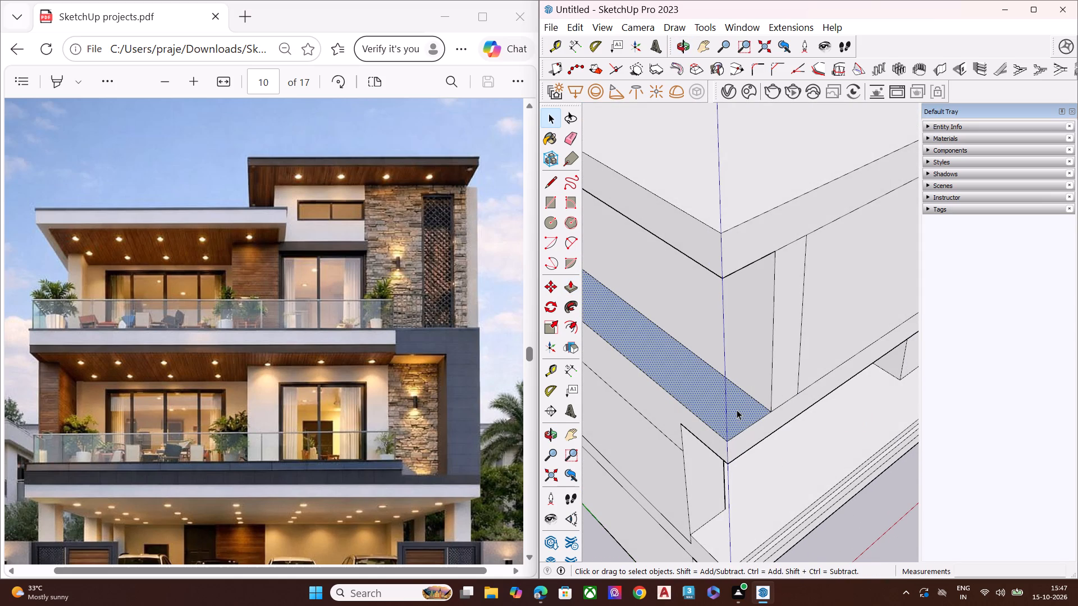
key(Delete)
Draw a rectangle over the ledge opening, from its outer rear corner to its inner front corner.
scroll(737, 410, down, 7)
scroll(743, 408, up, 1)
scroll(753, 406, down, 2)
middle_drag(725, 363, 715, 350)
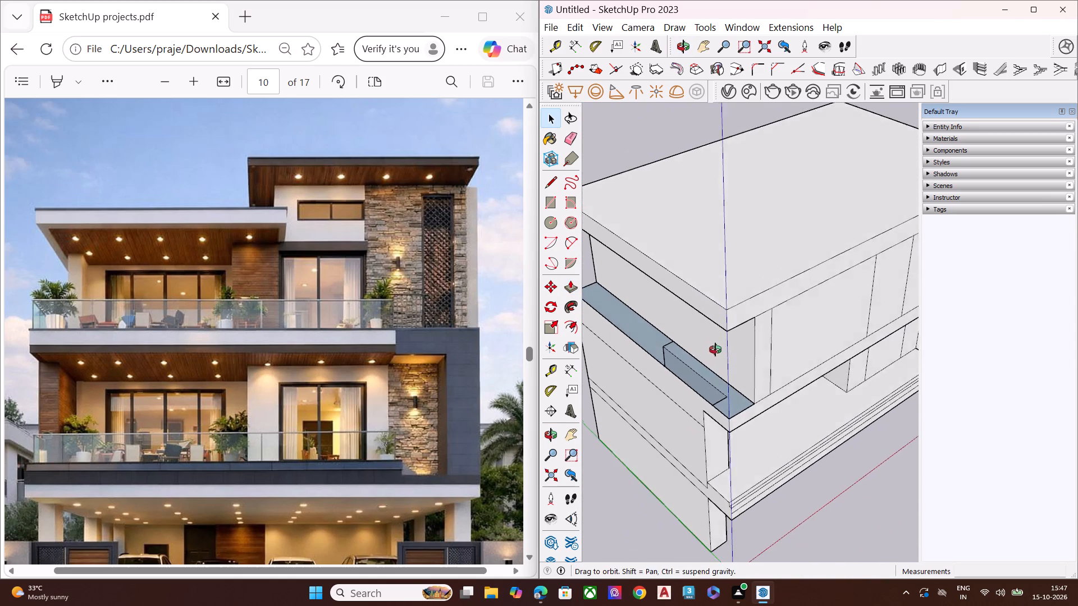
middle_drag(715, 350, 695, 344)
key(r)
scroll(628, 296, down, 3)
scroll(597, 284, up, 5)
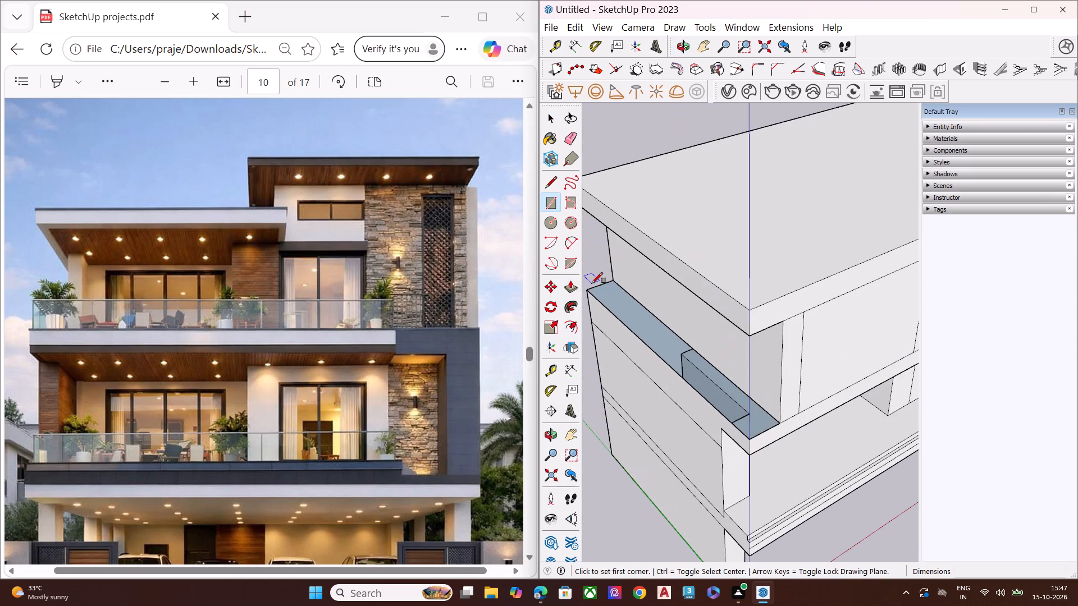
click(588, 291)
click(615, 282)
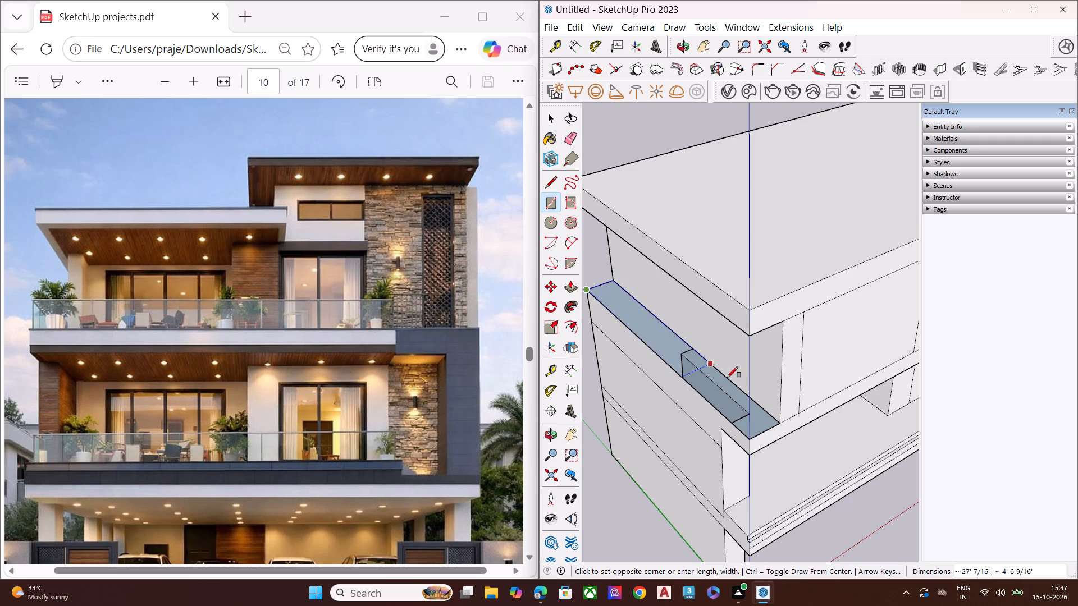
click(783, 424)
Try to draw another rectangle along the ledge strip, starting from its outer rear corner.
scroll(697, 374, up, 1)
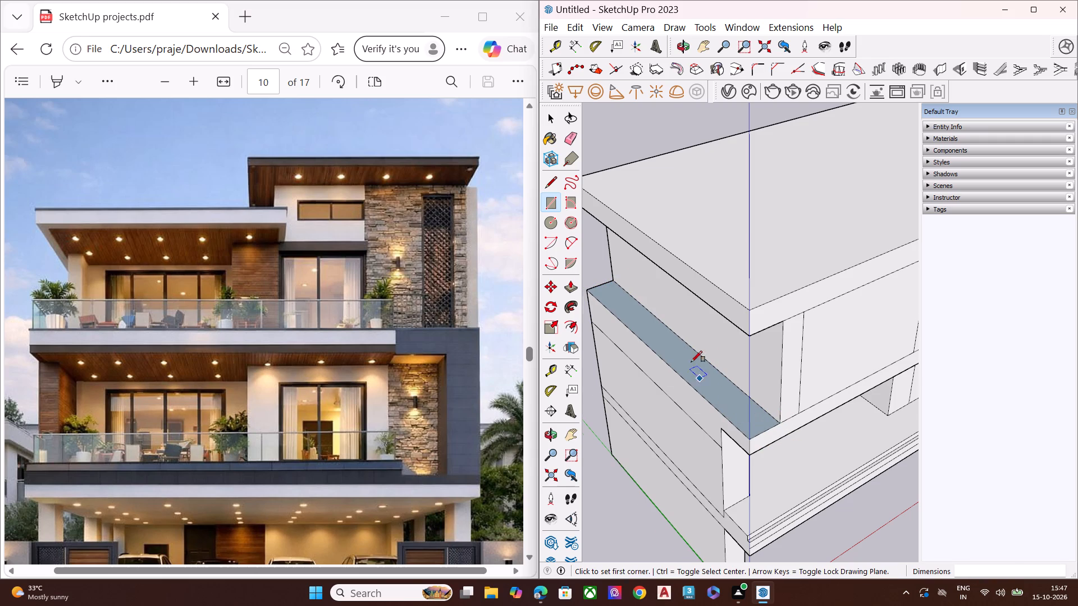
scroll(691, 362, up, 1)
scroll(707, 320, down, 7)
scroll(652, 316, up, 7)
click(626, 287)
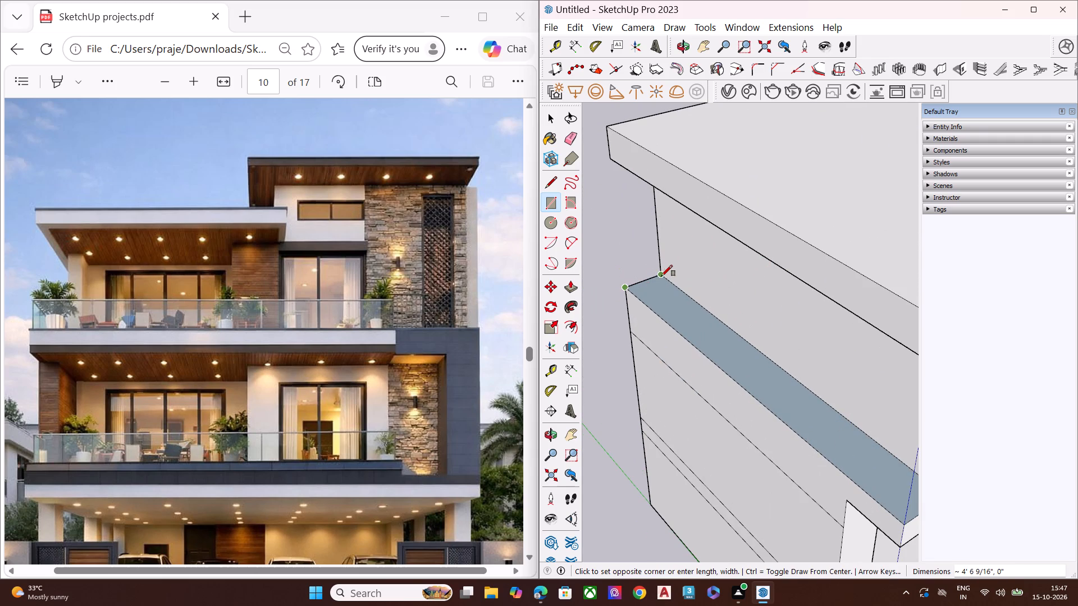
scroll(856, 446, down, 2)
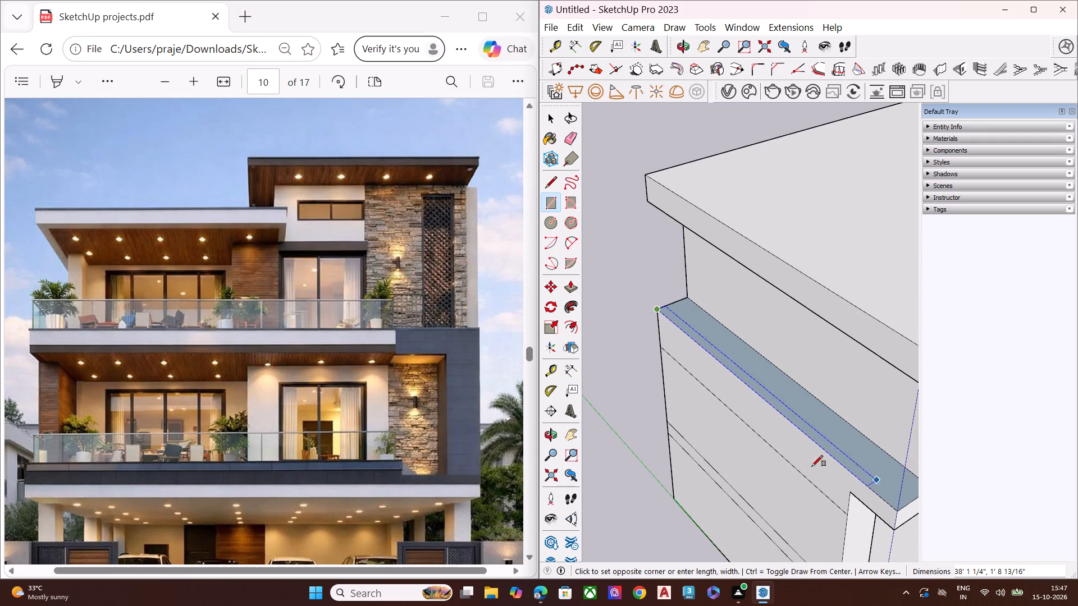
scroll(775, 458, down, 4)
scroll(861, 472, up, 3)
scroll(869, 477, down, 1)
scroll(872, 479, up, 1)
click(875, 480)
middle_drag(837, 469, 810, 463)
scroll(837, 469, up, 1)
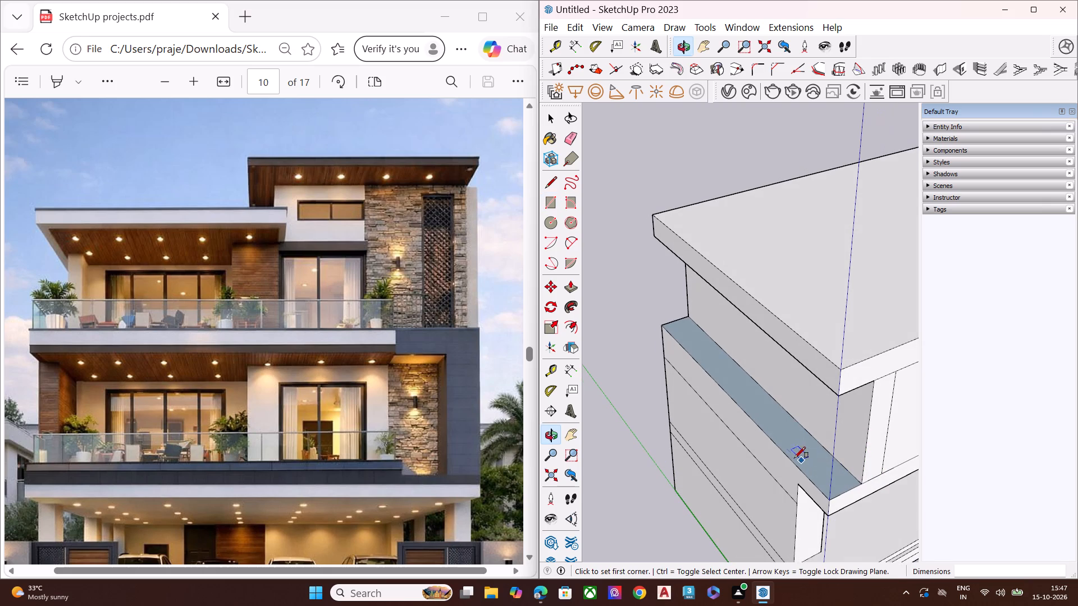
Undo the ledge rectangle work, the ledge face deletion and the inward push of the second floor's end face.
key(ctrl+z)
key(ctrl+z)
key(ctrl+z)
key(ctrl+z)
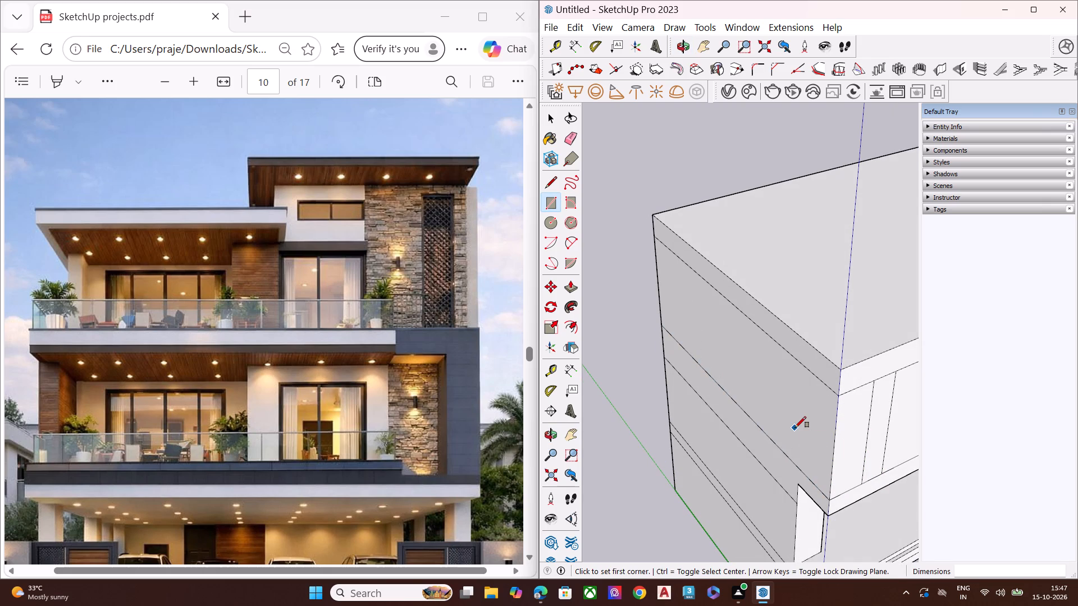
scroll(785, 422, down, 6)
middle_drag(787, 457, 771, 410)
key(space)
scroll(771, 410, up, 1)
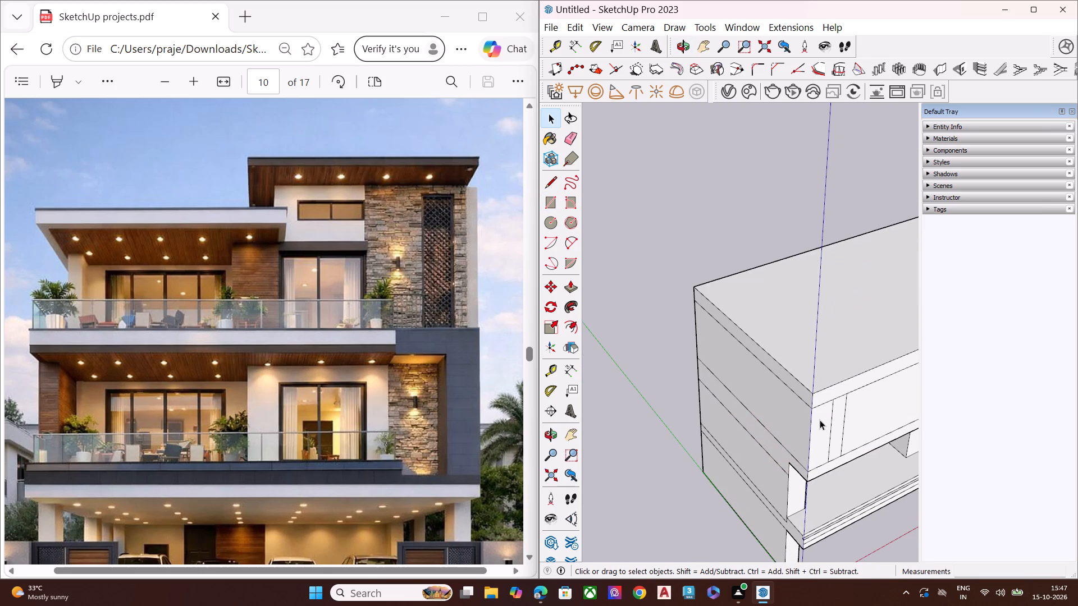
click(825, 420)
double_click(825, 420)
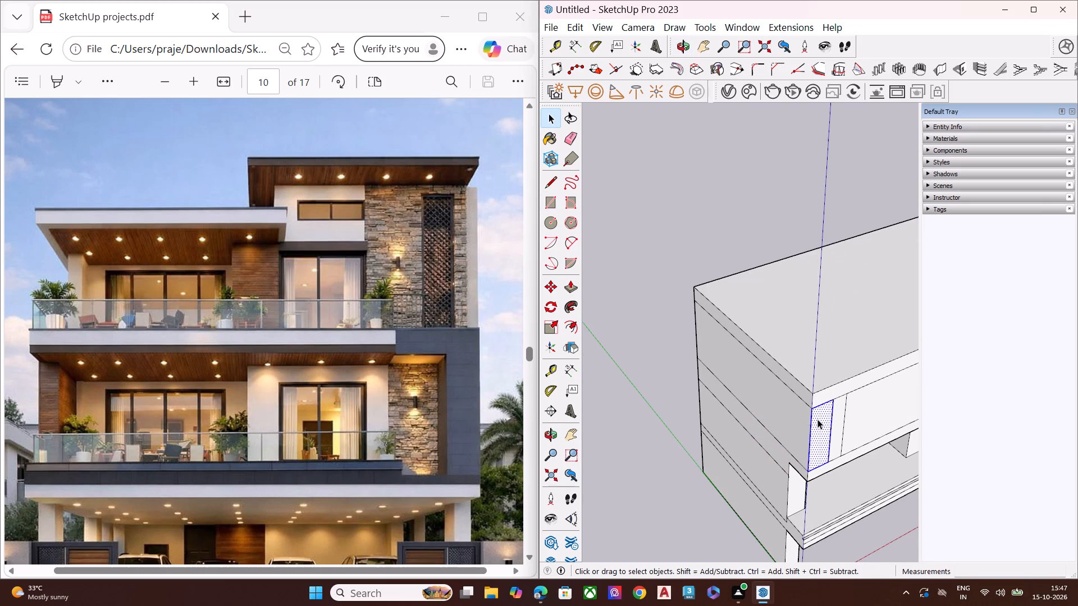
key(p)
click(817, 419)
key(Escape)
Undo back through the second floor's panel lines, the first-floor wall outline, the building's widening and the second storey, down to the first-floor roof slab.
scroll(700, 404, down, 5)
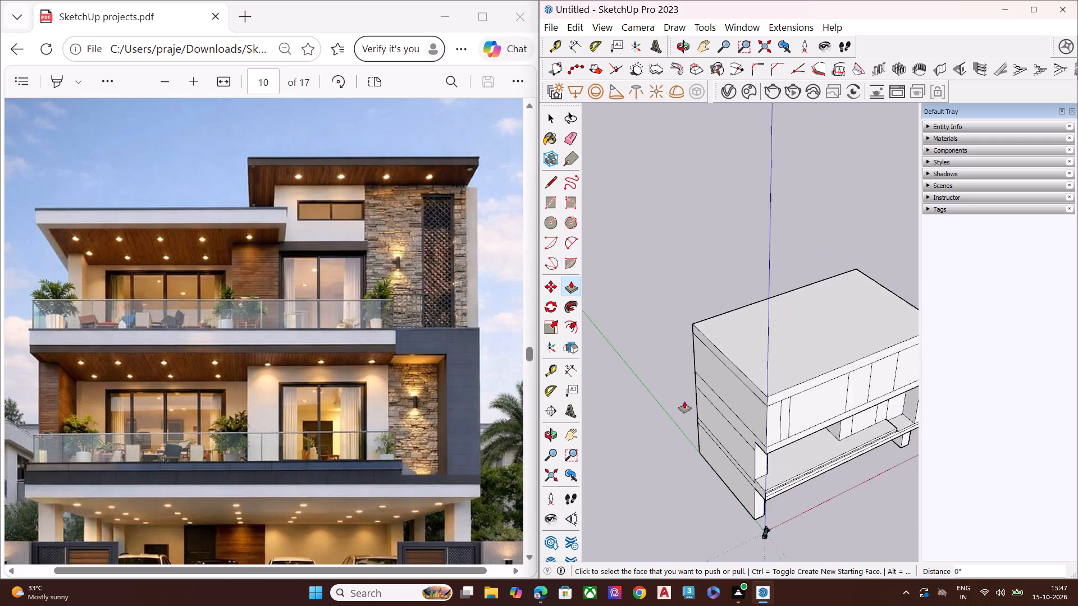
scroll(684, 401, down, 2)
middle_drag(801, 425, 675, 330)
scroll(760, 357, up, 5)
key(ctrl+z)
key(ctrl+z)
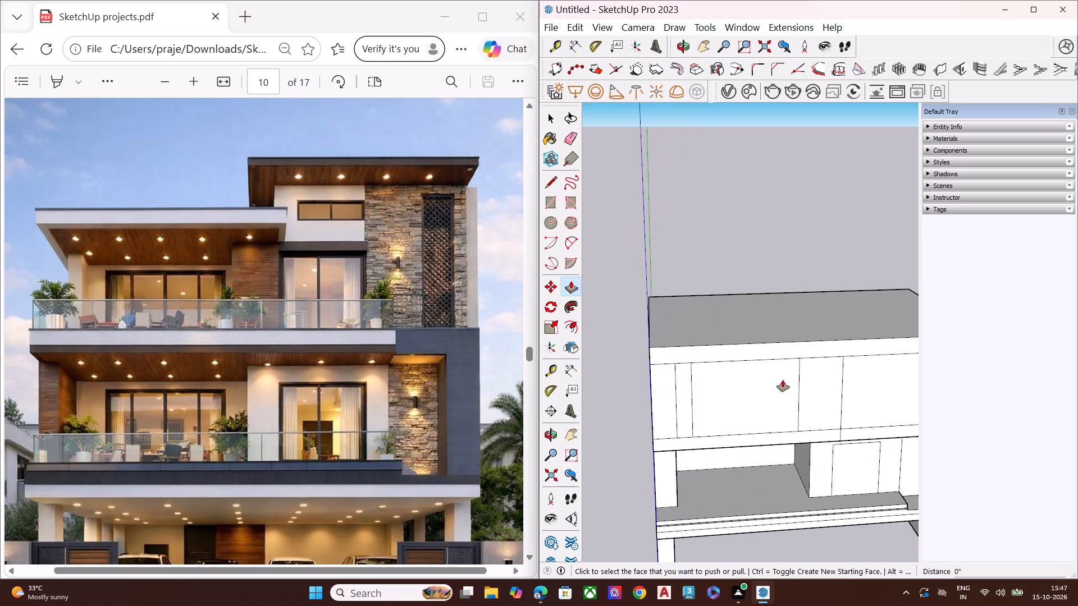
key(ctrl+z)
key(ctrl+z)
key(ctrl+z)
key(ctrl+z)
key(ctrl+z)
key(ctrl+z)
key(ctrl+z)
key(ctrl+z)
key(ctrl+z)
key(ctrl+z)
key(ctrl+z)
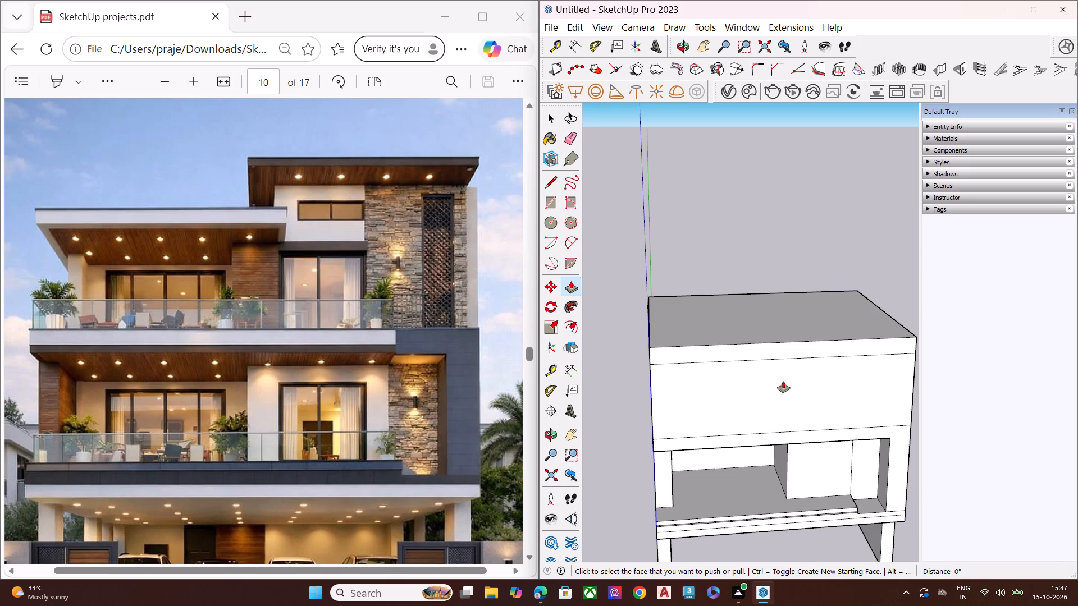
key(ctrl+z)
key(ctrl+z)
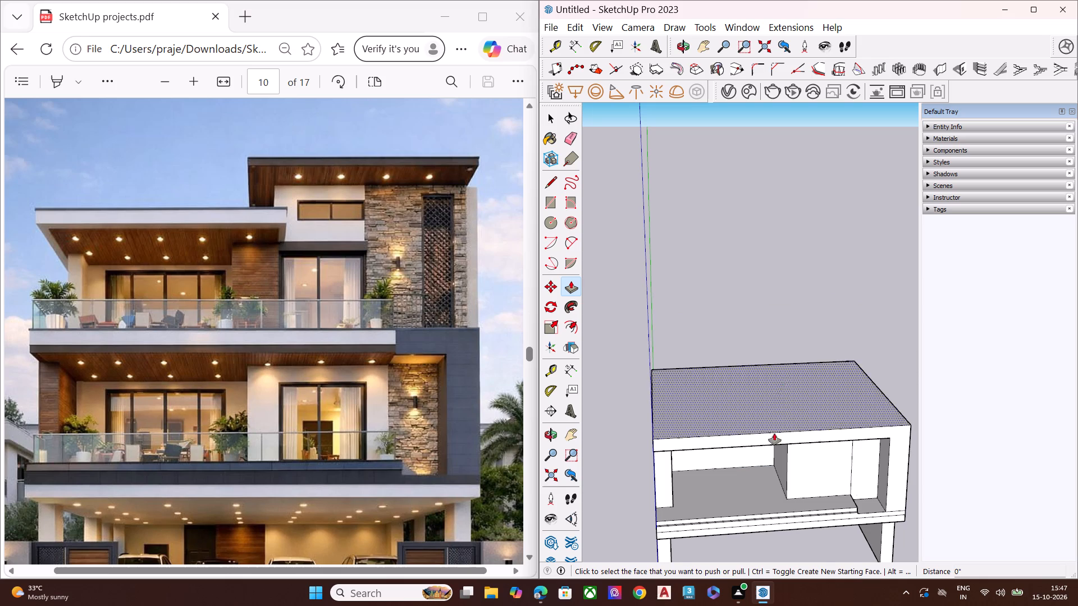
Draw a line across the building's end face from the front pillar's top corner to the rear edge, marking the slab's underside.
scroll(774, 435, down, 2)
middle_drag(719, 454, 796, 341)
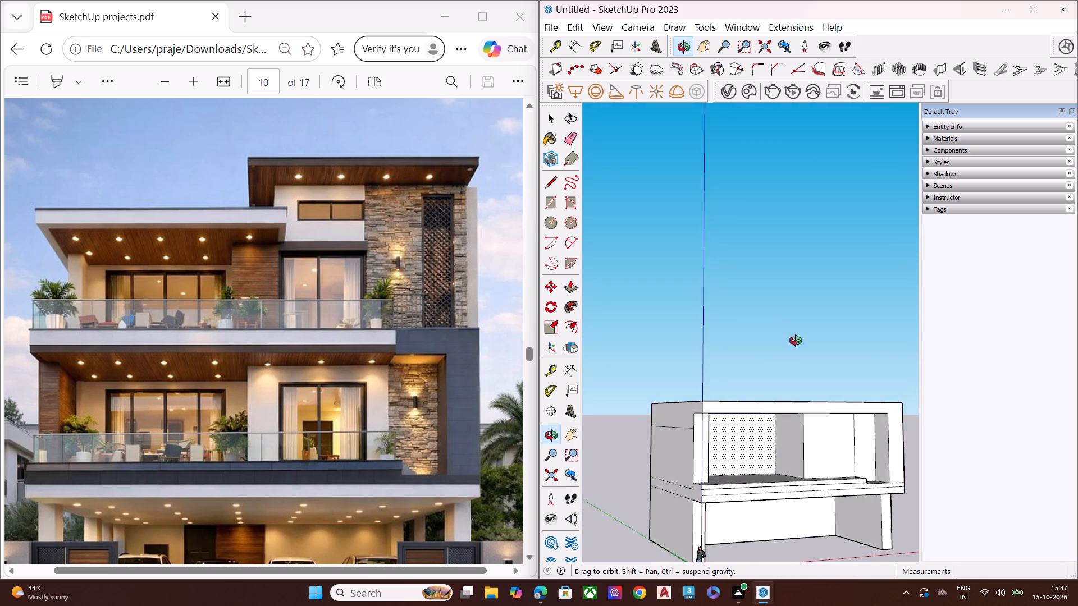
middle_drag(796, 341, 954, 352)
scroll(733, 381, up, 7)
key(l)
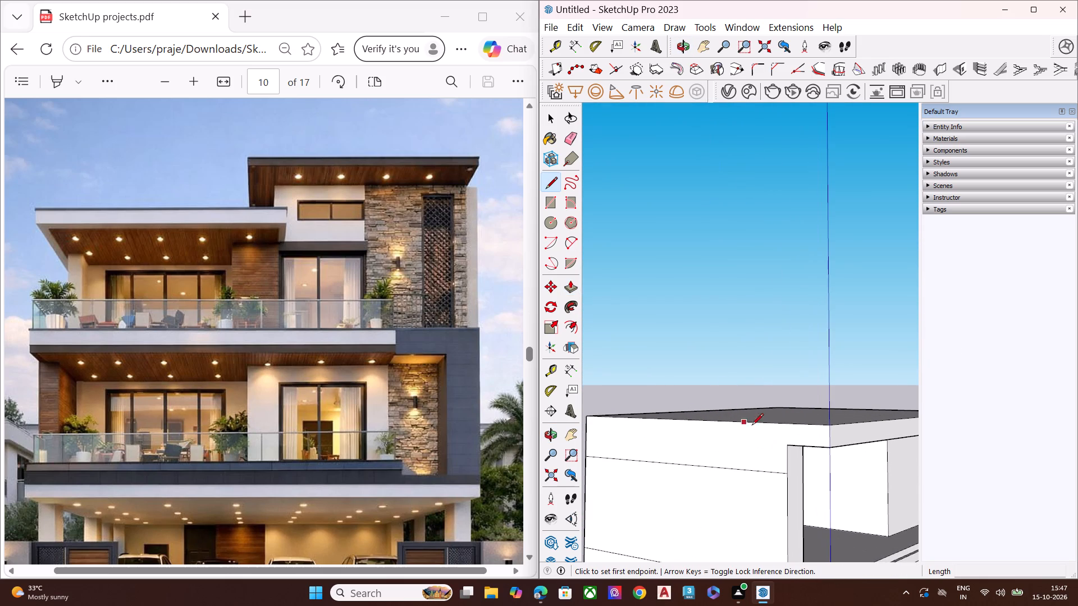
click(788, 446)
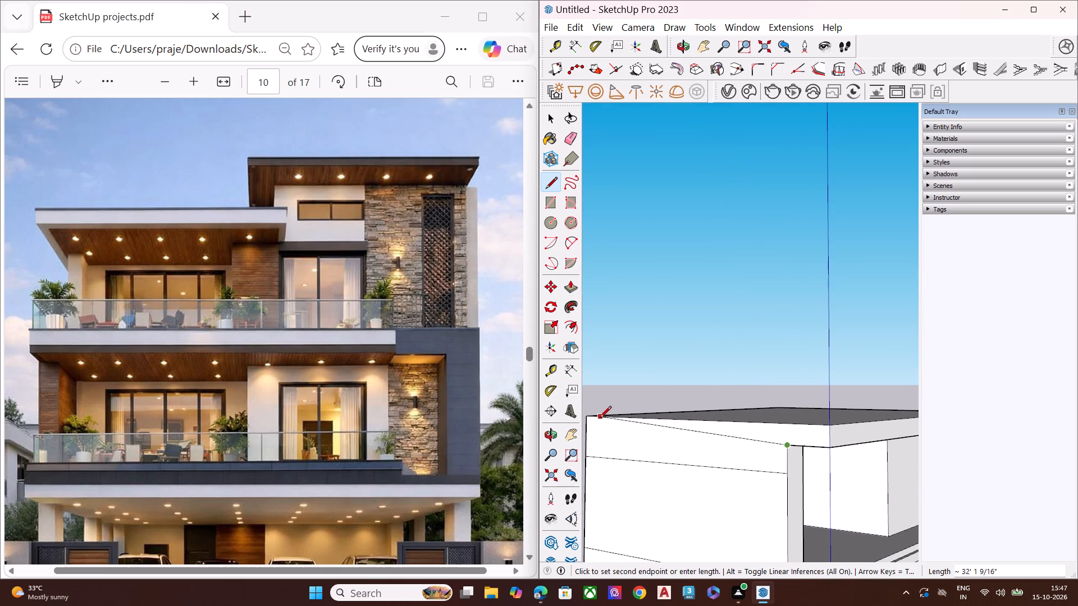
click(587, 430)
Push/Pull the top face of the first-floor roof slab upward to raise the second storey.
middle_drag(785, 436, 673, 405)
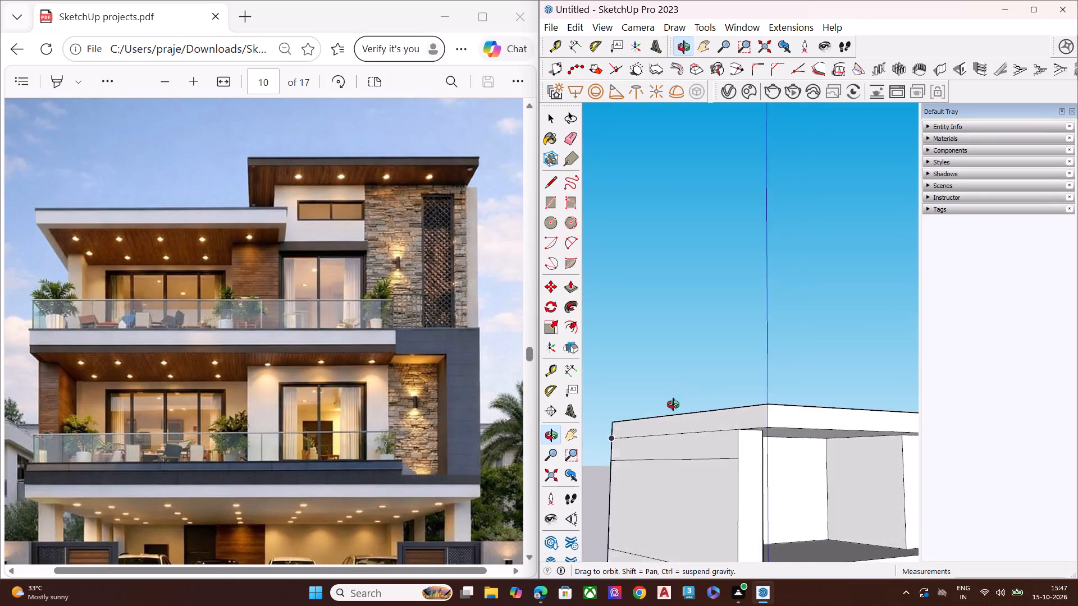
middle_drag(673, 405, 609, 494)
scroll(609, 494, up, 1)
key(space)
middle_drag(750, 424, 765, 353)
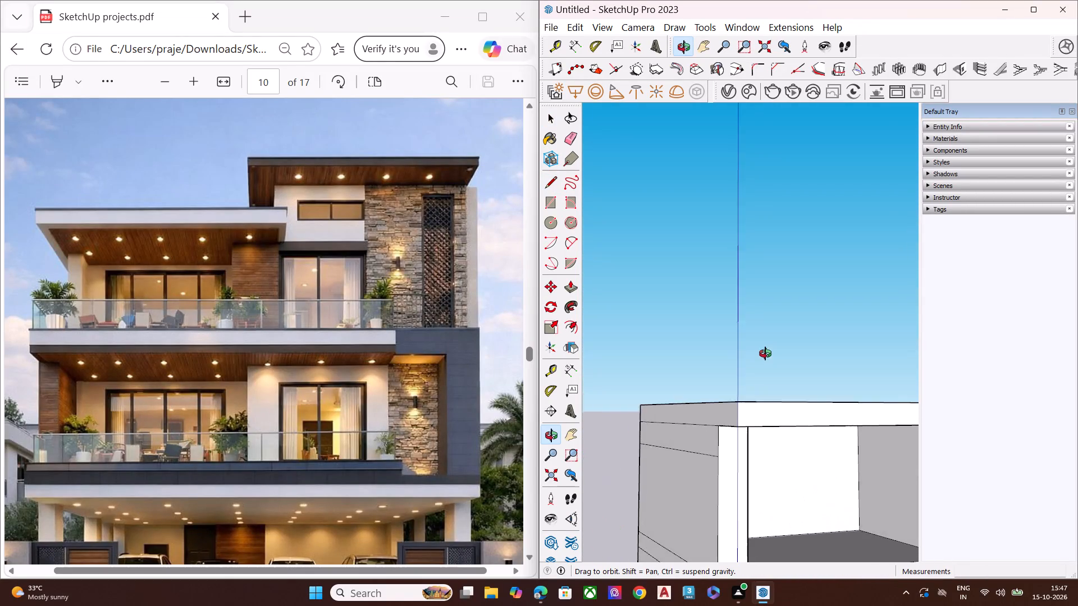
middle_drag(765, 353, 687, 396)
middle_drag(727, 419, 422, 495)
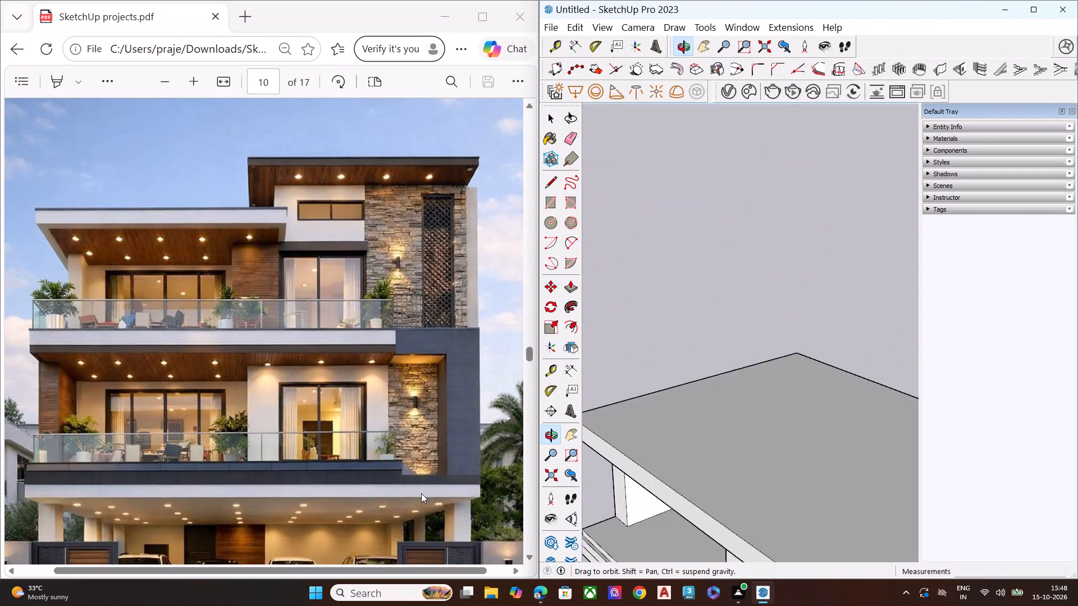
scroll(440, 470, up, 1)
scroll(646, 368, down, 9)
click(744, 445)
key(p)
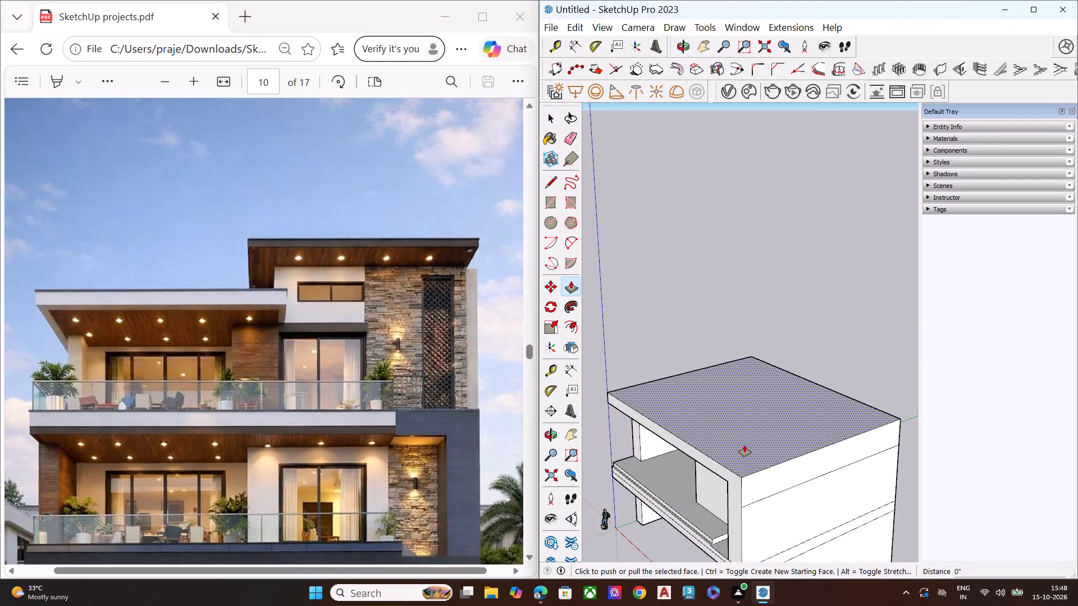
click(744, 445)
middle_drag(757, 394, 1077, 249)
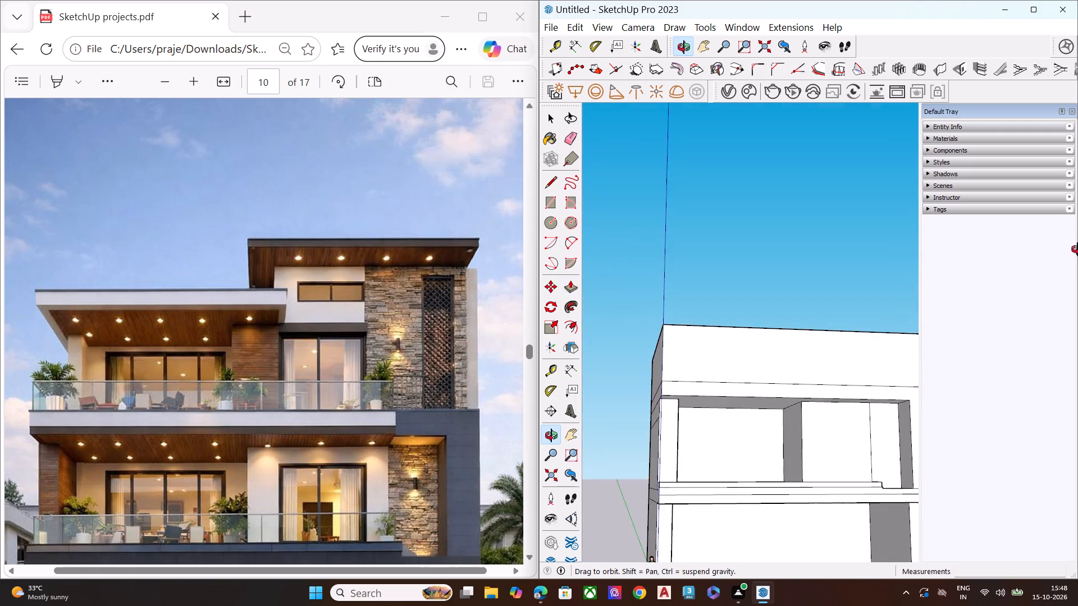
middle_drag(1077, 249, 1068, 296)
middle_drag(711, 366, 885, 339)
middle_drag(875, 333, 756, 306)
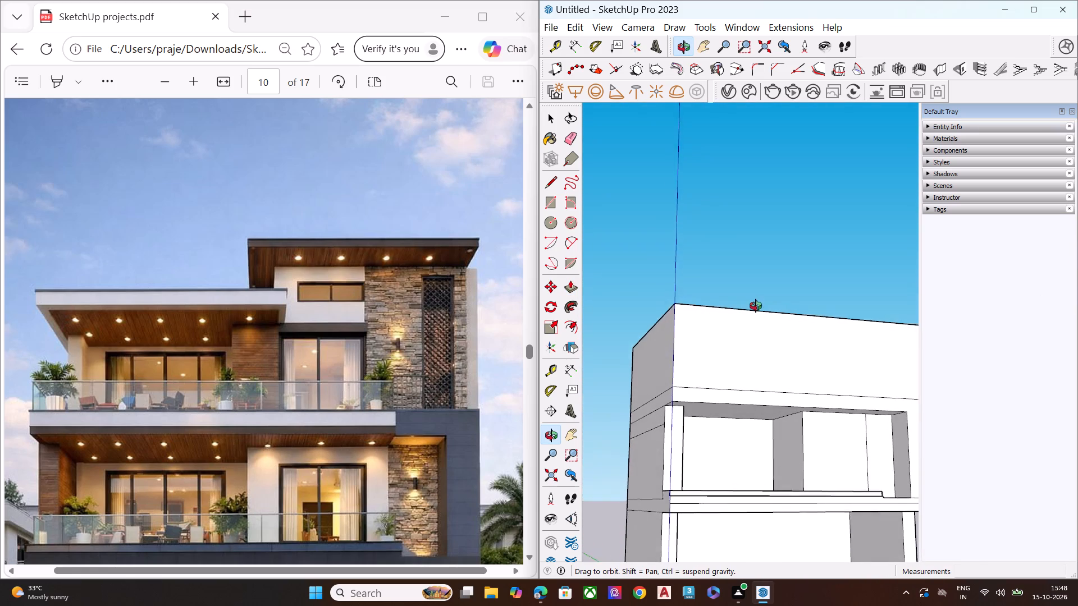
middle_drag(756, 306, 756, 301)
click(747, 311)
key(space)
middle_drag(696, 369, 702, 427)
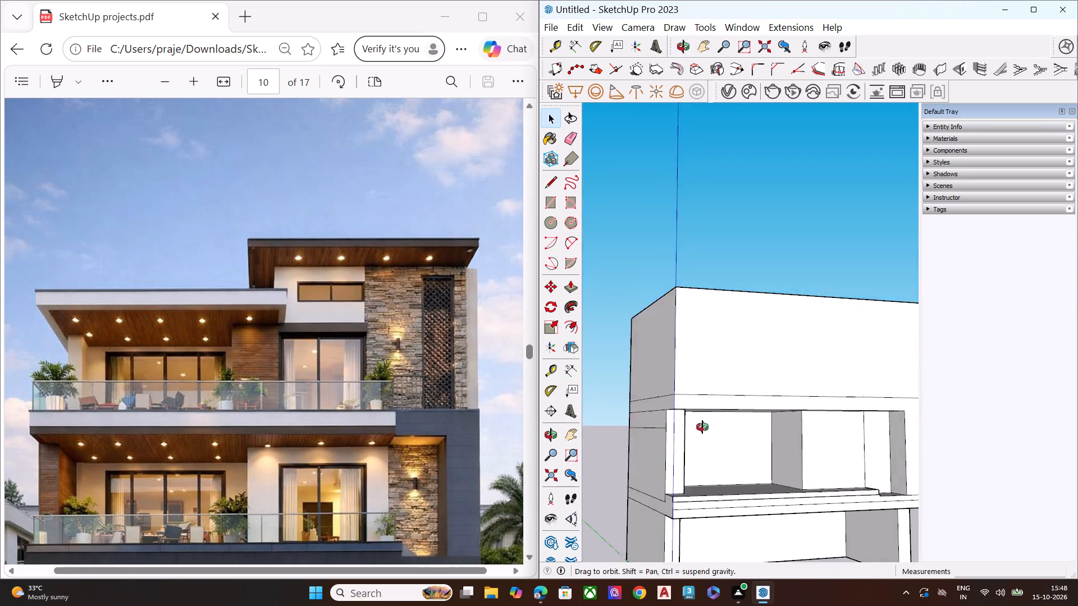
Draw two vertical lines about 19' long on the second storey's front face near the end corner, from the slab line to the roof edge.
middle_drag(702, 427, 647, 443)
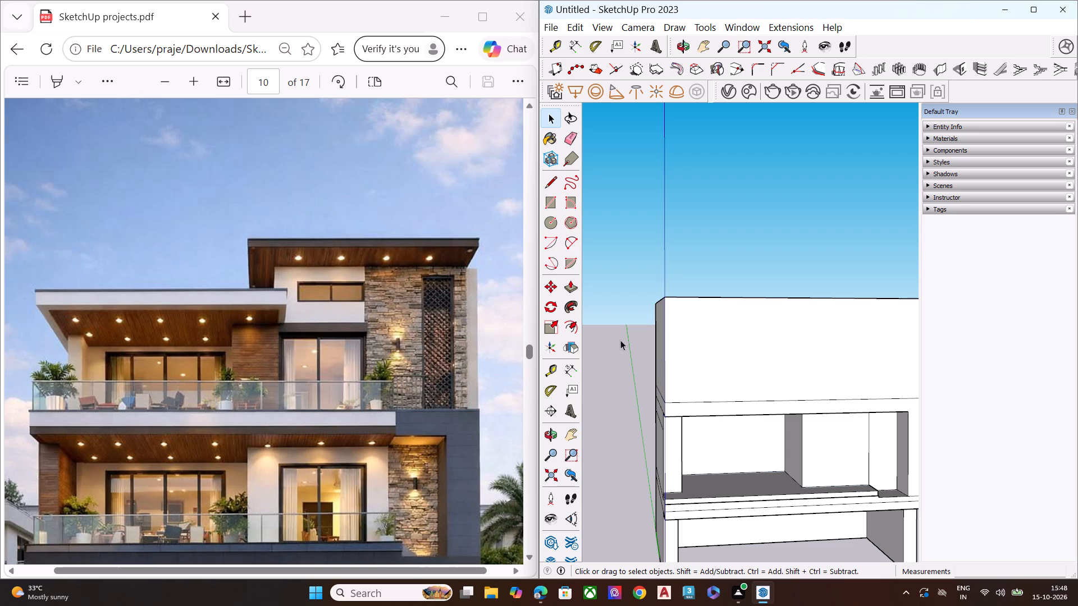
scroll(688, 347, up, 3)
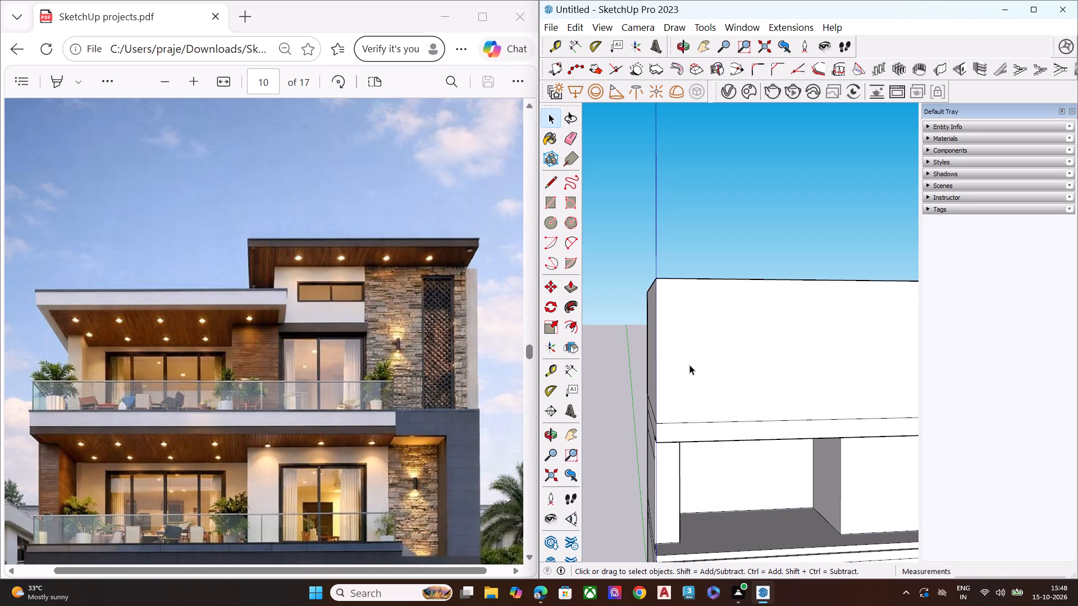
key(l)
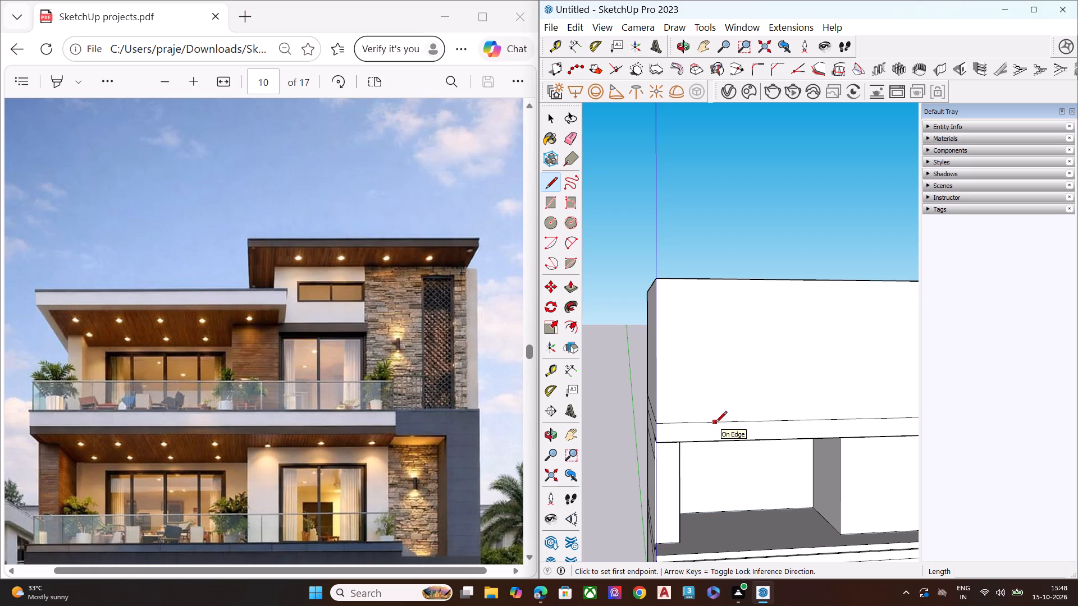
scroll(707, 428, up, 1)
middle_drag(705, 427, 669, 373)
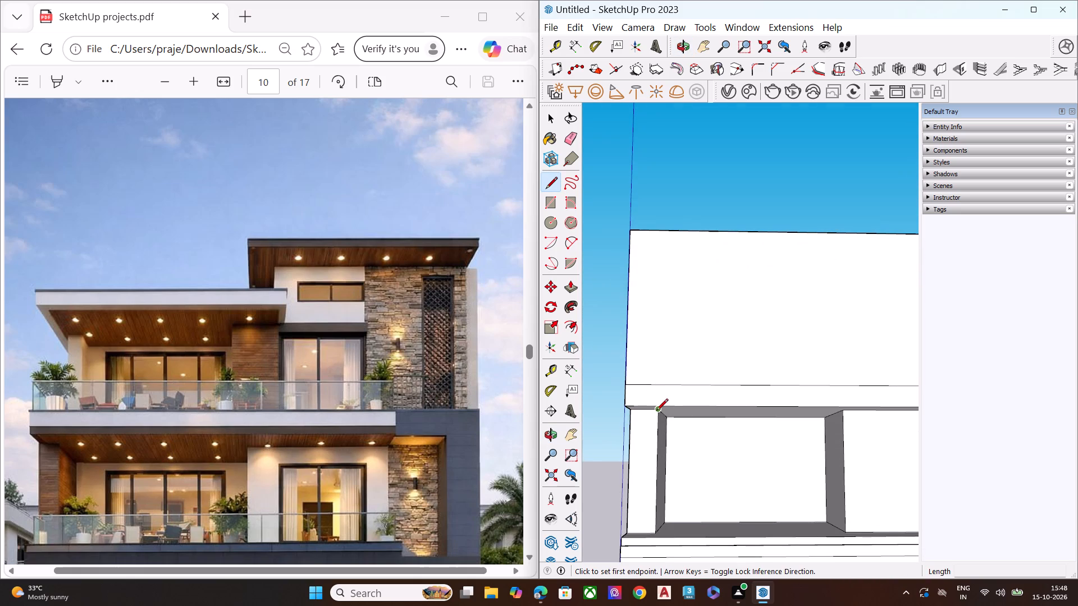
click(659, 385)
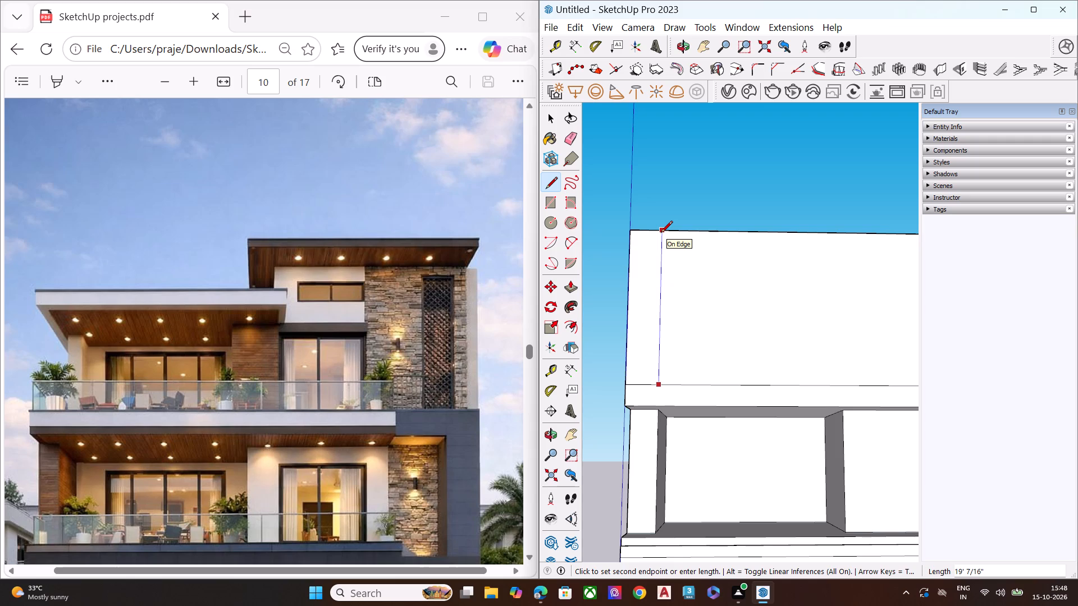
click(661, 233)
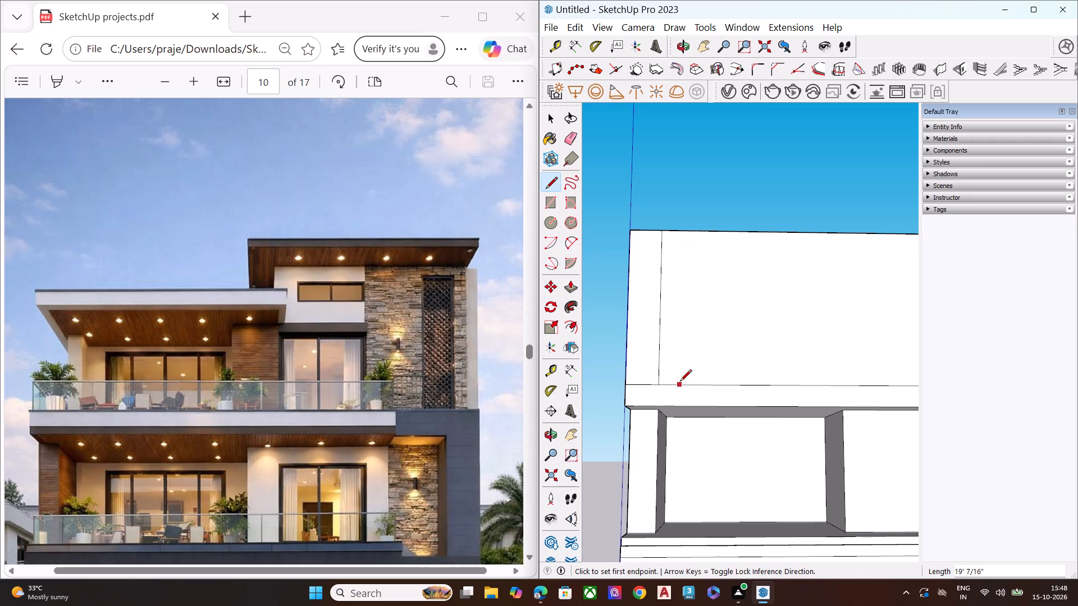
click(682, 384)
click(684, 235)
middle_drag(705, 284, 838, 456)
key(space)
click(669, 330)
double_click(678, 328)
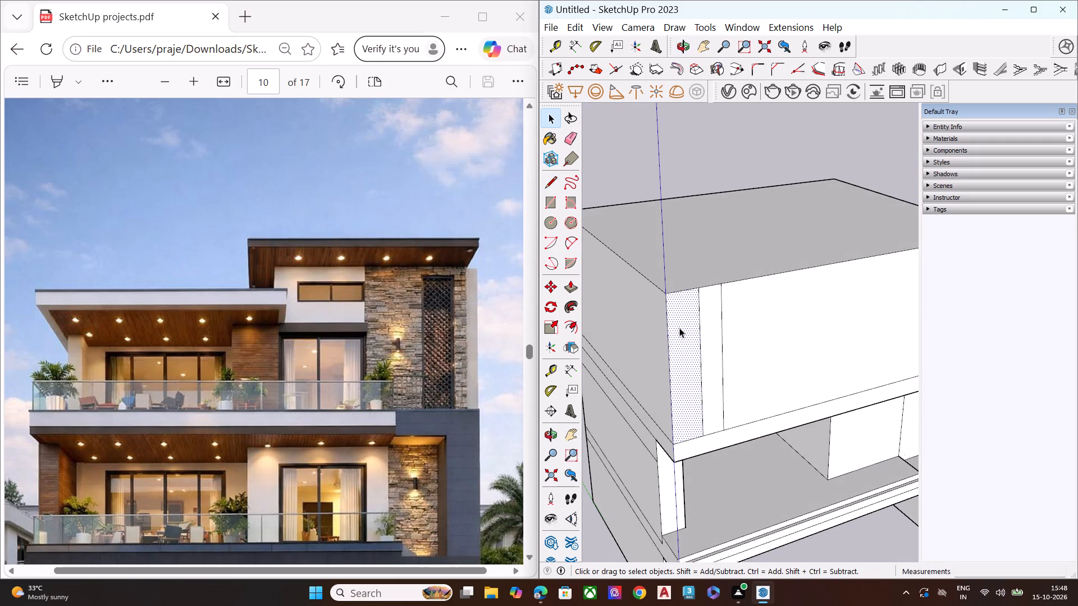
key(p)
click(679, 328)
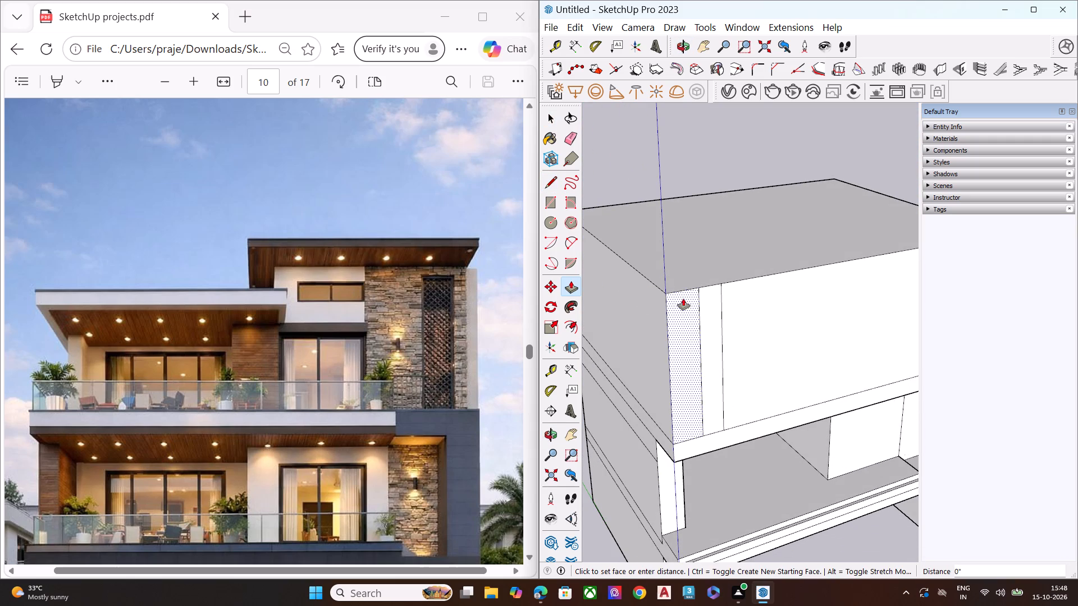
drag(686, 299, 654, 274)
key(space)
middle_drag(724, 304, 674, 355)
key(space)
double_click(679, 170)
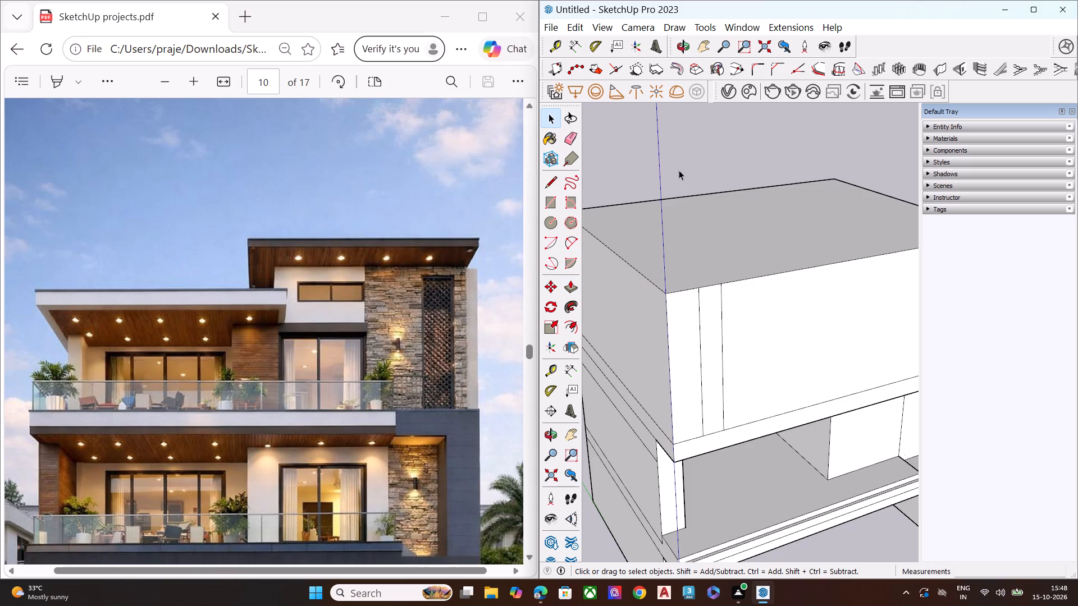
Draw a line about 41' long across the roof face from the outer vertical line's top to the rear edge, parallel to the end edge.
middle_drag(710, 302, 697, 405)
key(l)
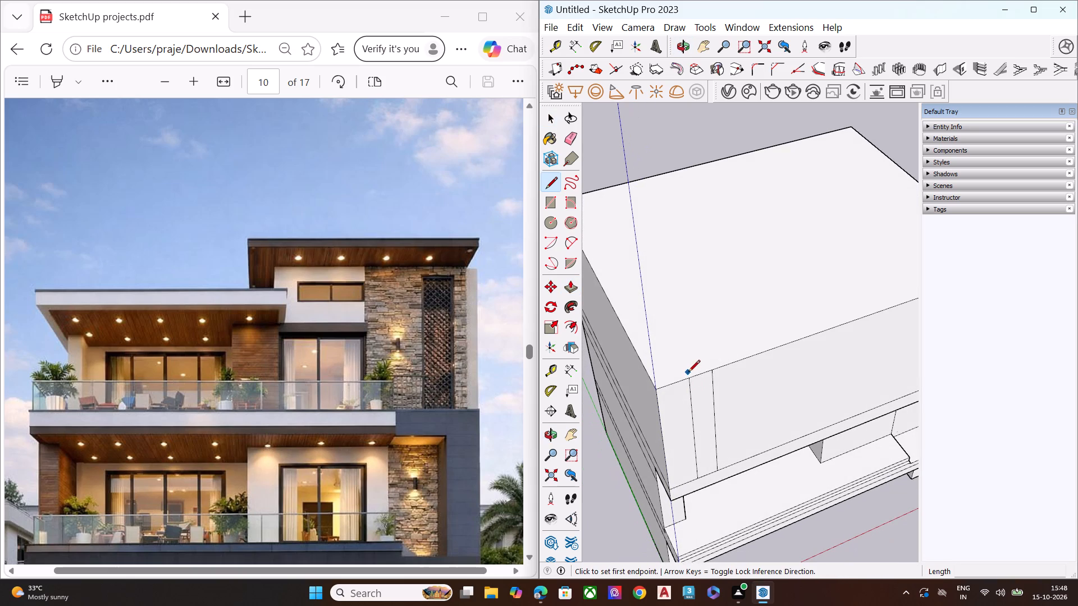
click(689, 379)
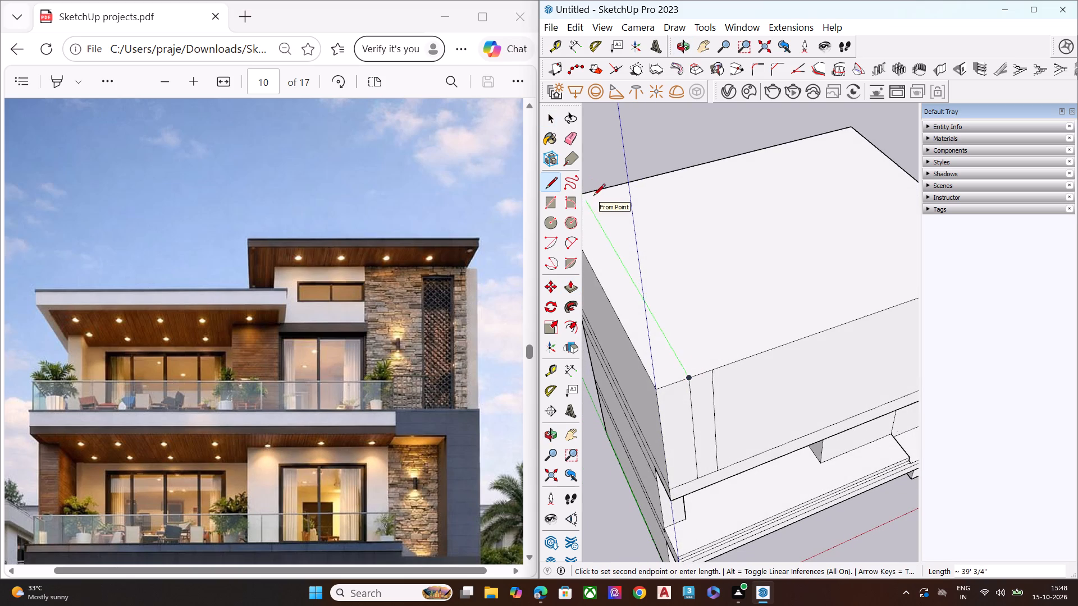
scroll(616, 204, down, 5)
scroll(607, 200, up, 5)
scroll(622, 205, down, 7)
scroll(624, 212, up, 2)
scroll(622, 210, down, 2)
scroll(620, 209, up, 4)
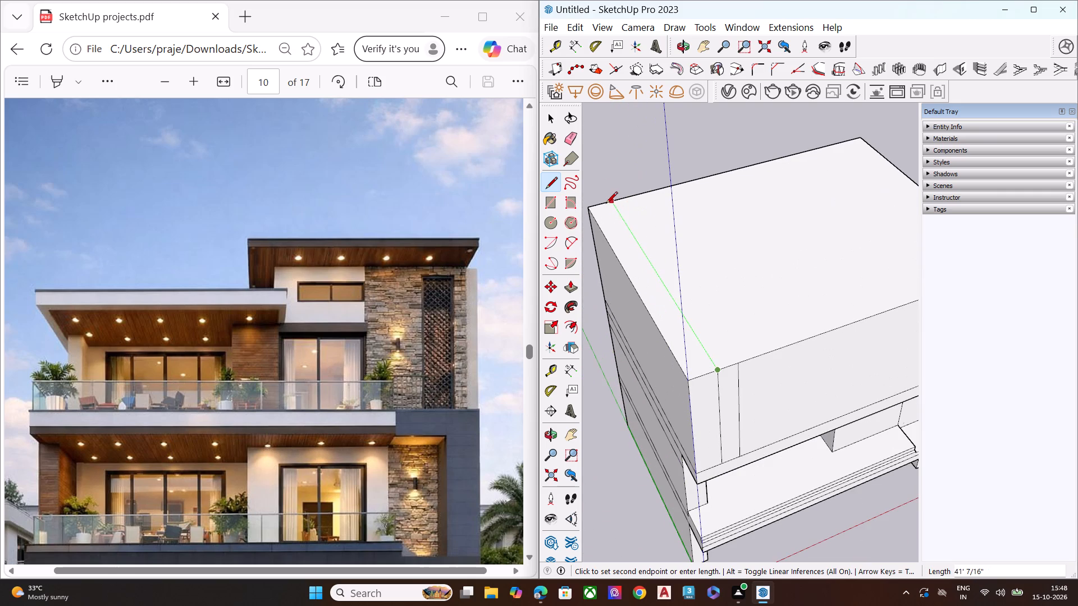
click(611, 201)
key(space)
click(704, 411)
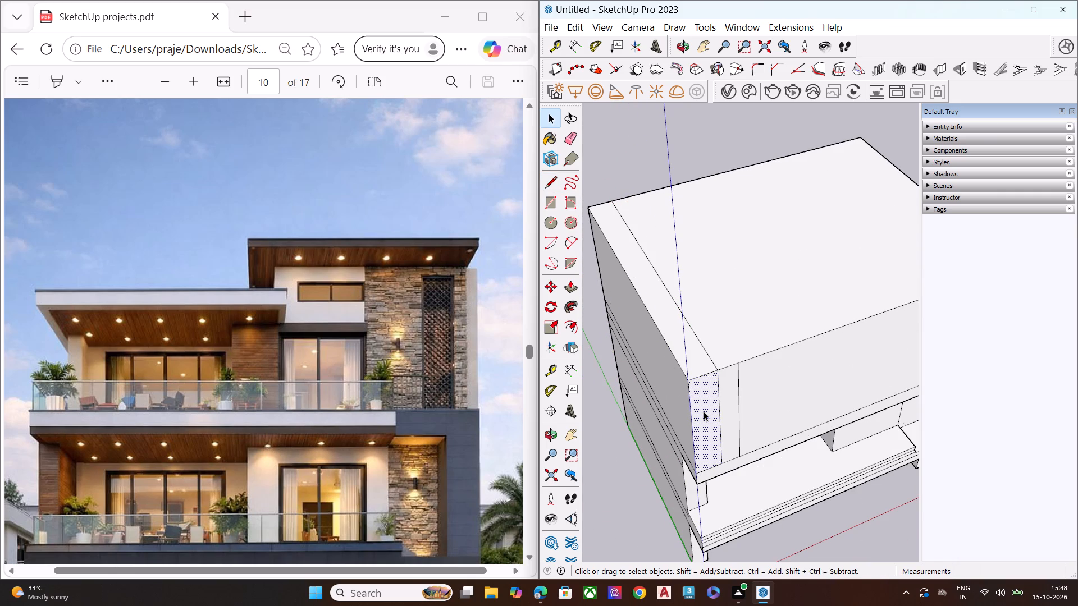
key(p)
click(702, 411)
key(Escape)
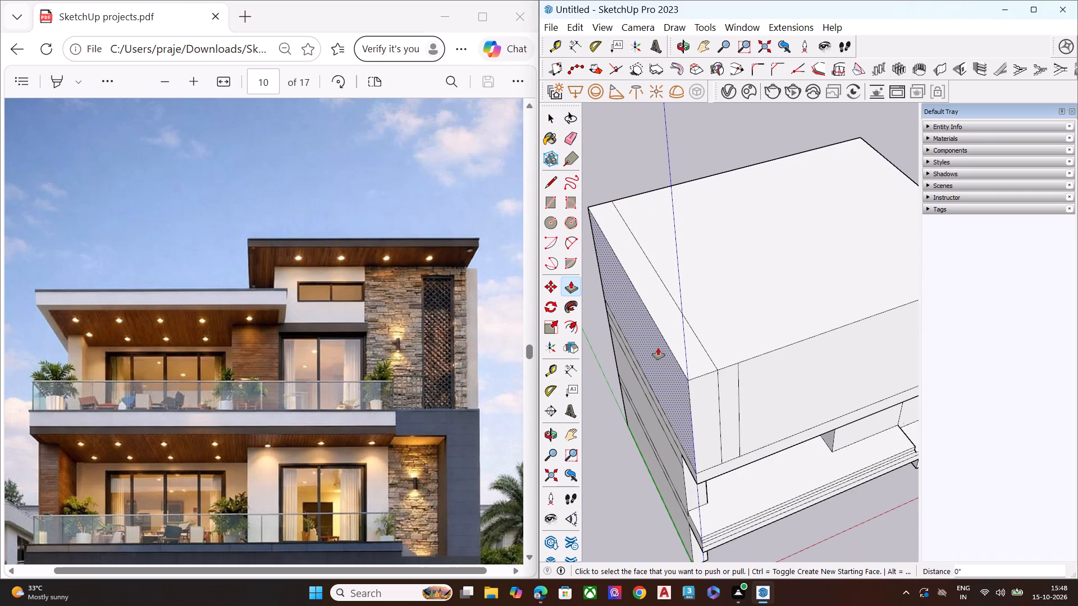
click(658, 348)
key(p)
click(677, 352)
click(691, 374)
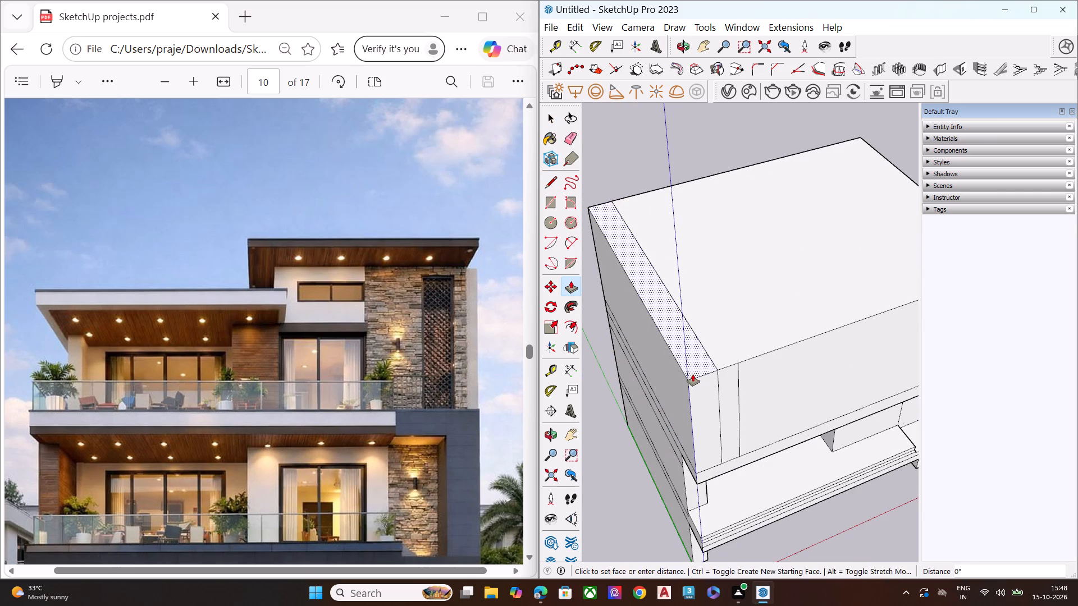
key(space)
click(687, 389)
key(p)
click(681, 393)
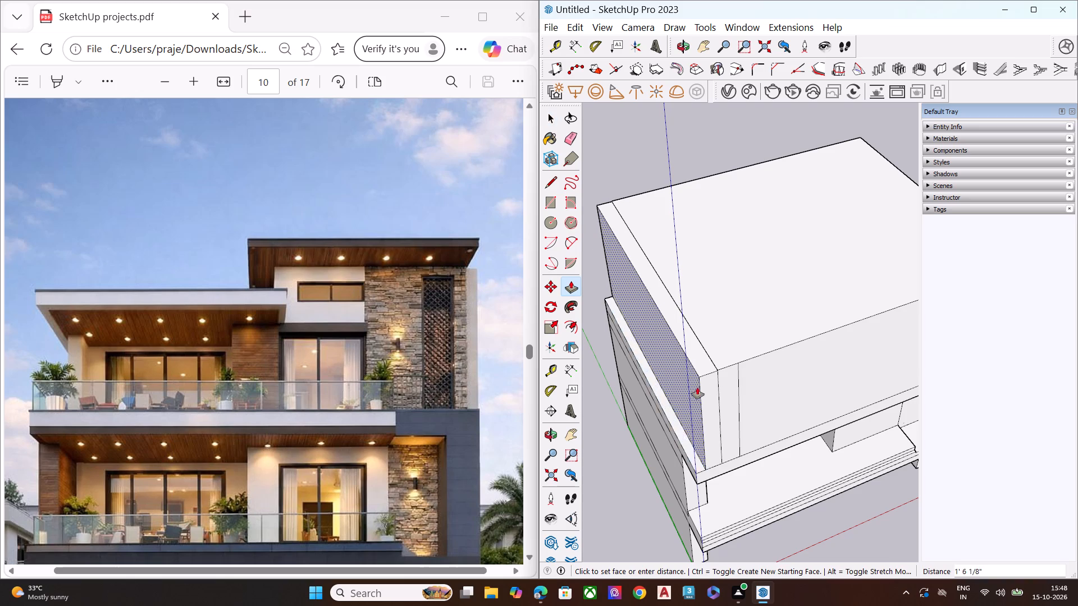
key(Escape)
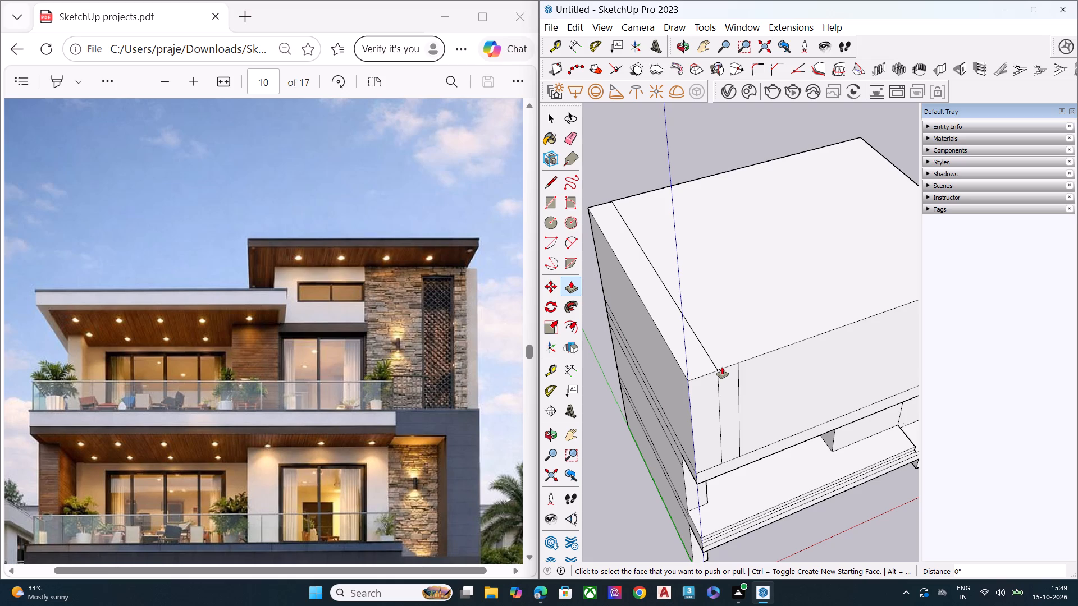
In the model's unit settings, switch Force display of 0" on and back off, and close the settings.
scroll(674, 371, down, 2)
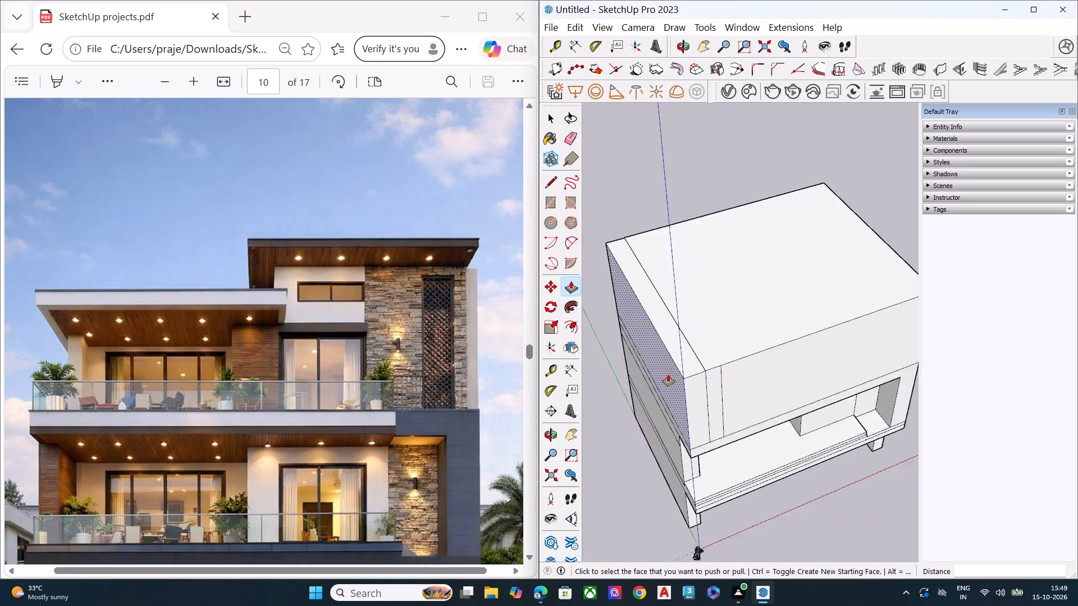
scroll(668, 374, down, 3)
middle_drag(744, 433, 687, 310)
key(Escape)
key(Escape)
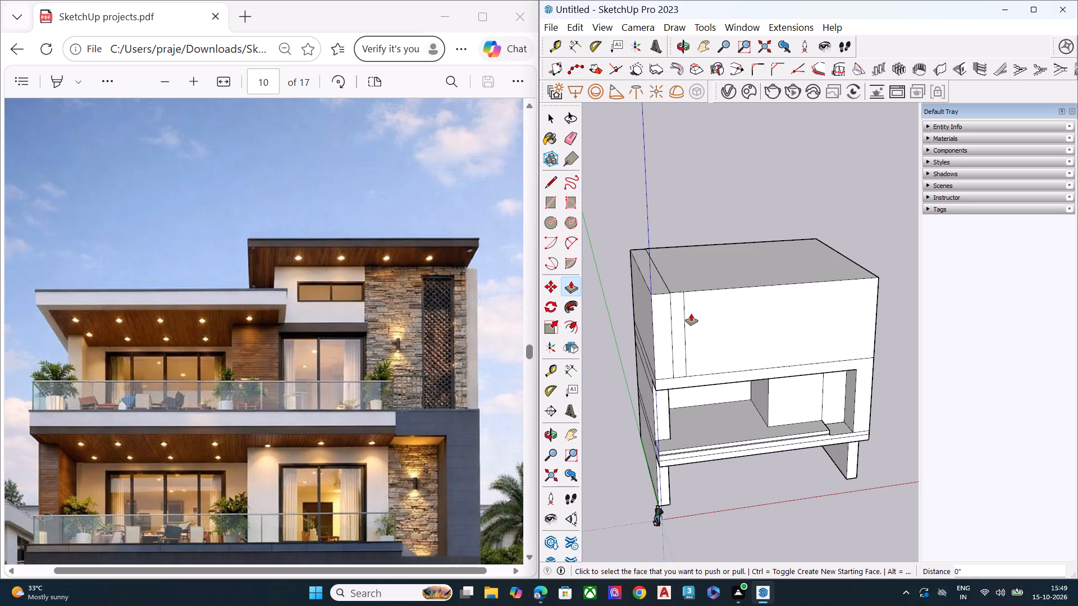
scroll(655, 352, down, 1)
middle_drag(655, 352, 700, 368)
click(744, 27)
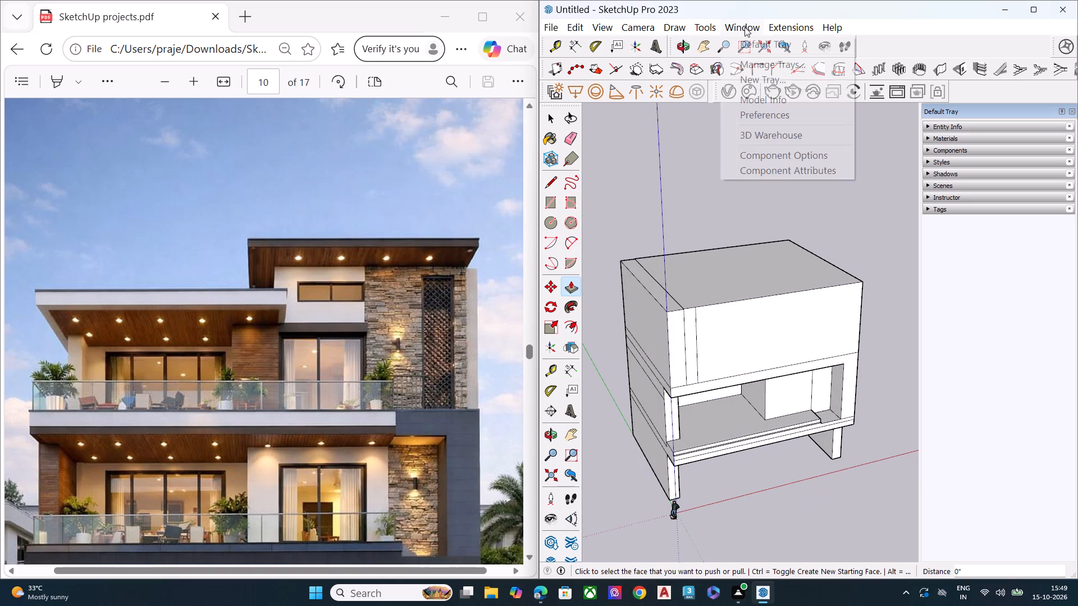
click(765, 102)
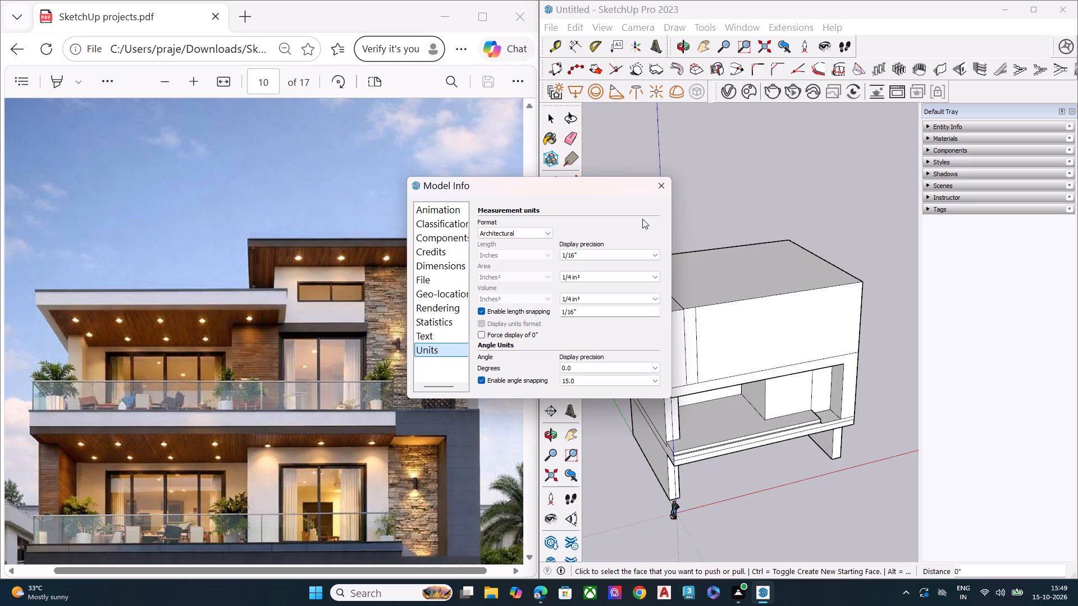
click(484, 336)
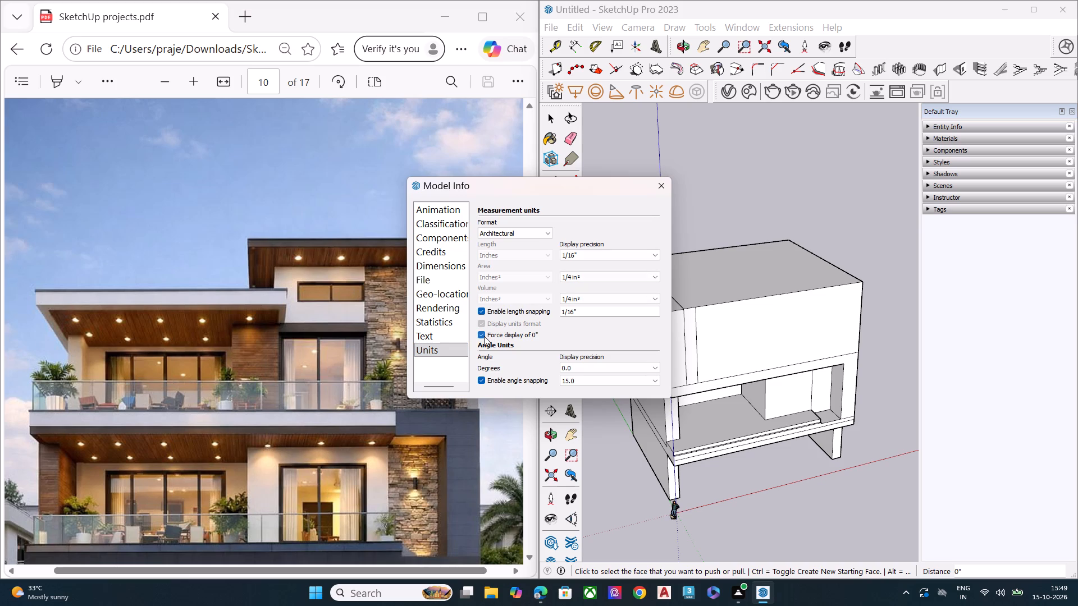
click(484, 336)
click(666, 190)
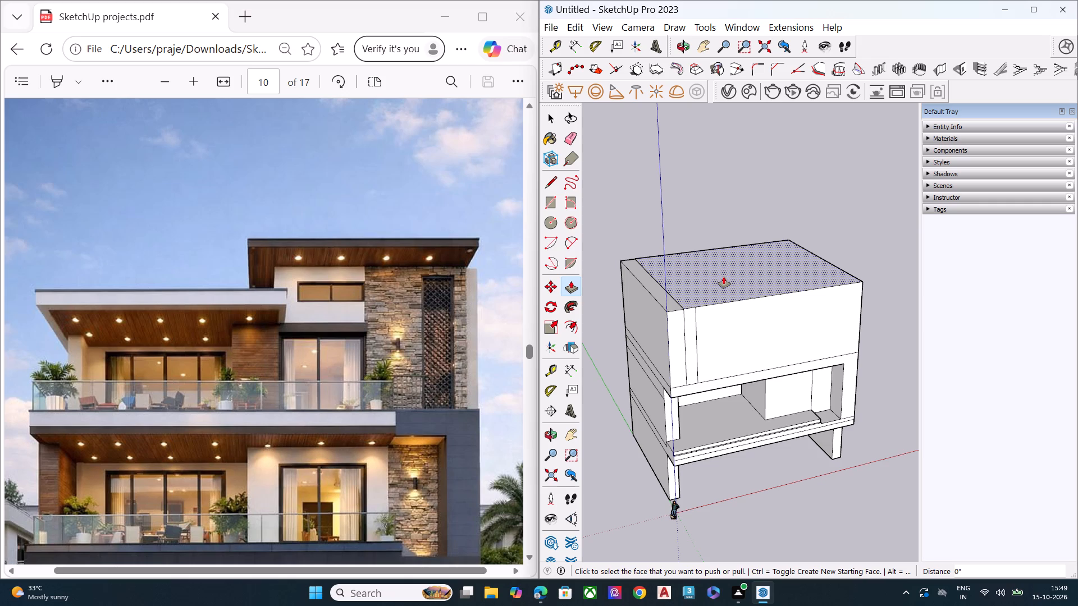
Push/Pull the narrow roof strip along the building's end down about 18' 2" to set back the second storey's end wall.
scroll(721, 260, up, 5)
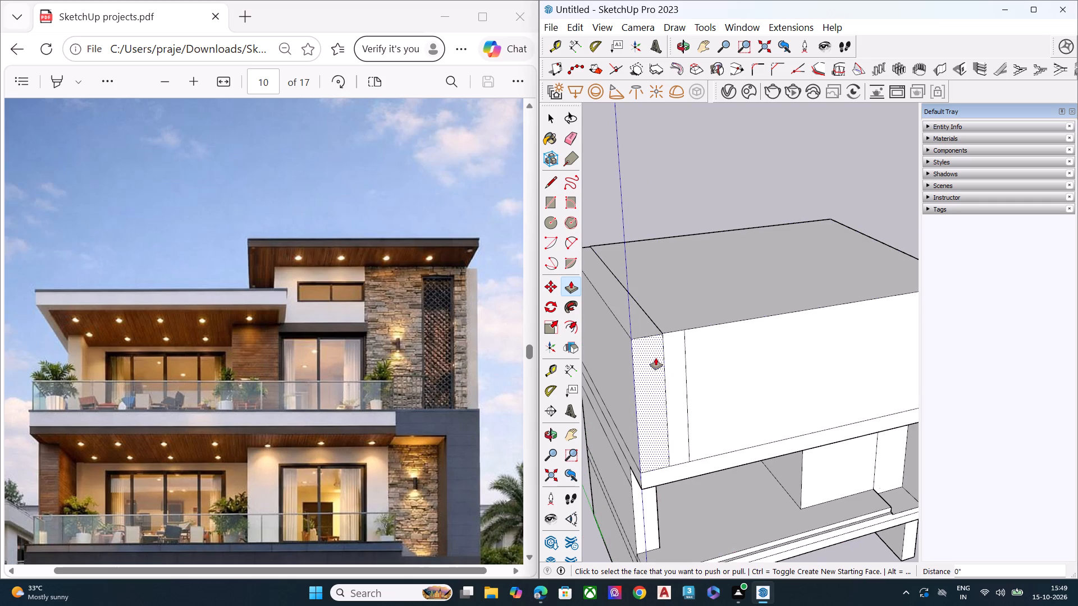
key(space)
double_click(655, 359)
middle_drag(689, 334, 681, 446)
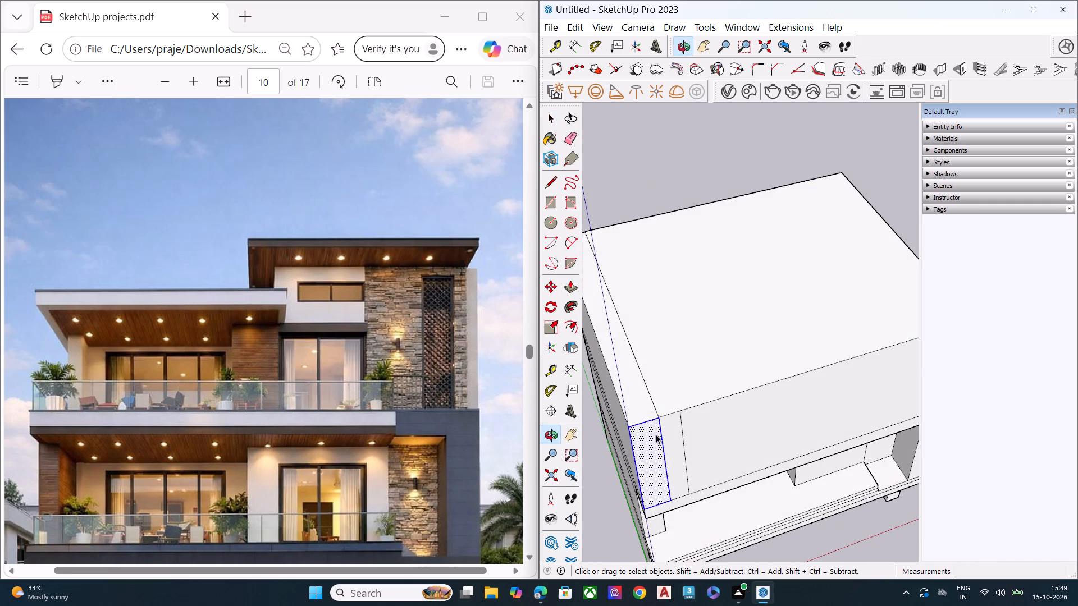
double_click(636, 409)
key(p)
click(636, 409)
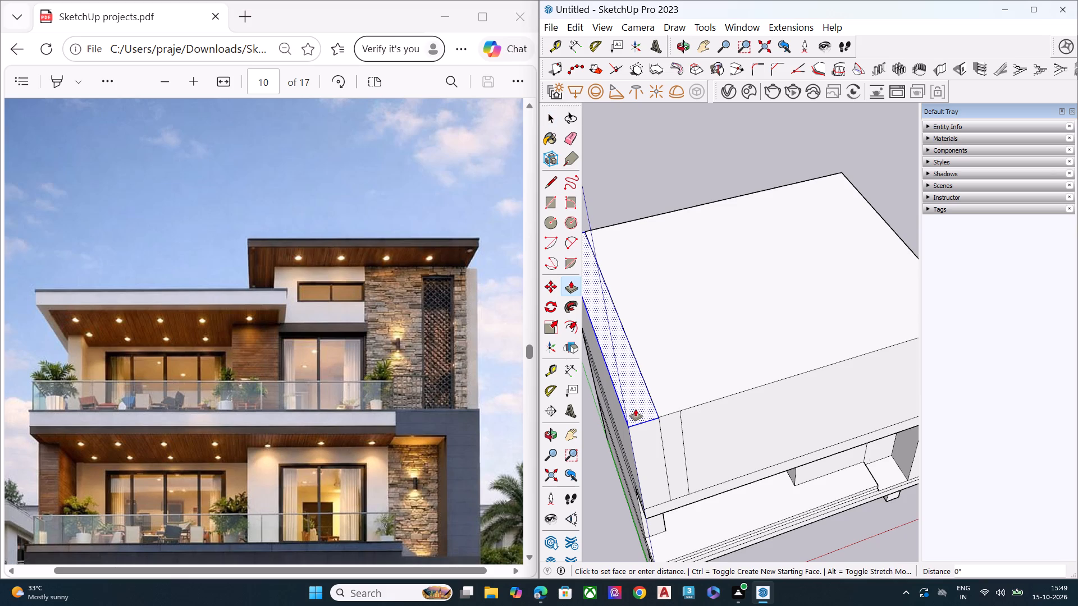
click(649, 489)
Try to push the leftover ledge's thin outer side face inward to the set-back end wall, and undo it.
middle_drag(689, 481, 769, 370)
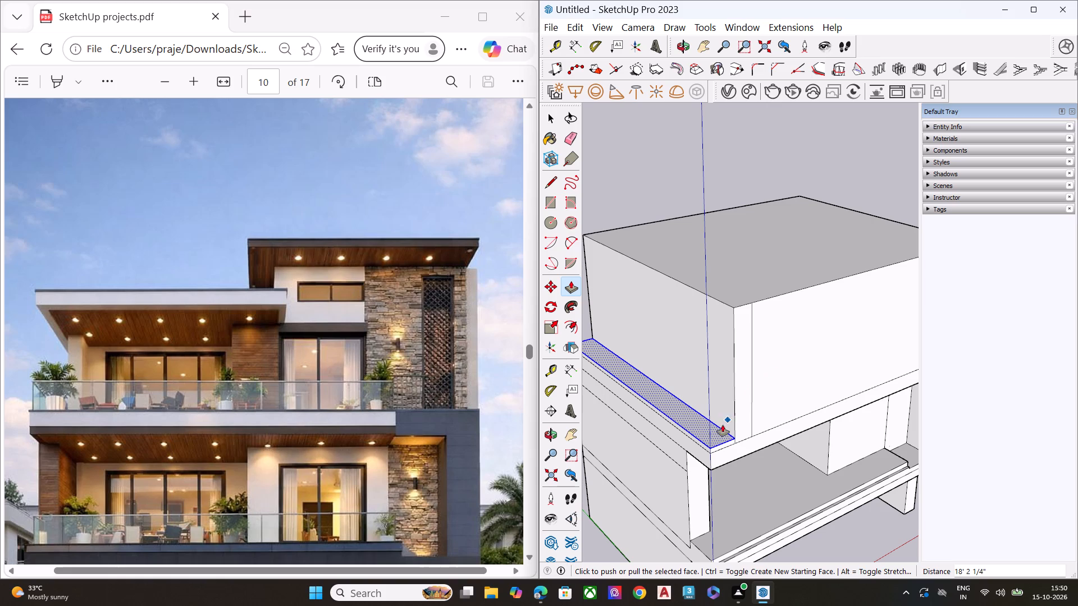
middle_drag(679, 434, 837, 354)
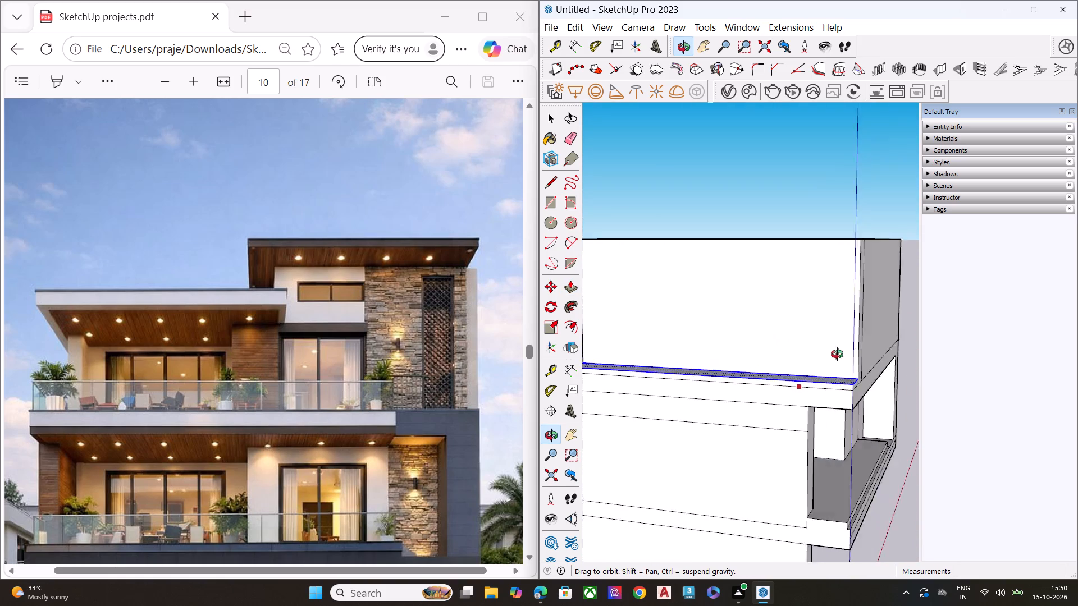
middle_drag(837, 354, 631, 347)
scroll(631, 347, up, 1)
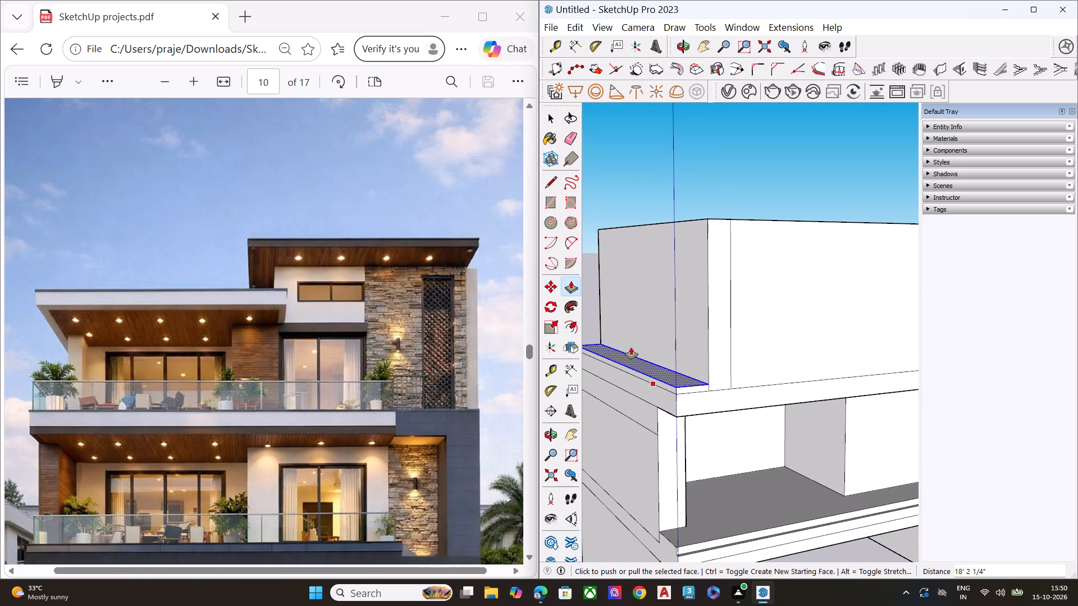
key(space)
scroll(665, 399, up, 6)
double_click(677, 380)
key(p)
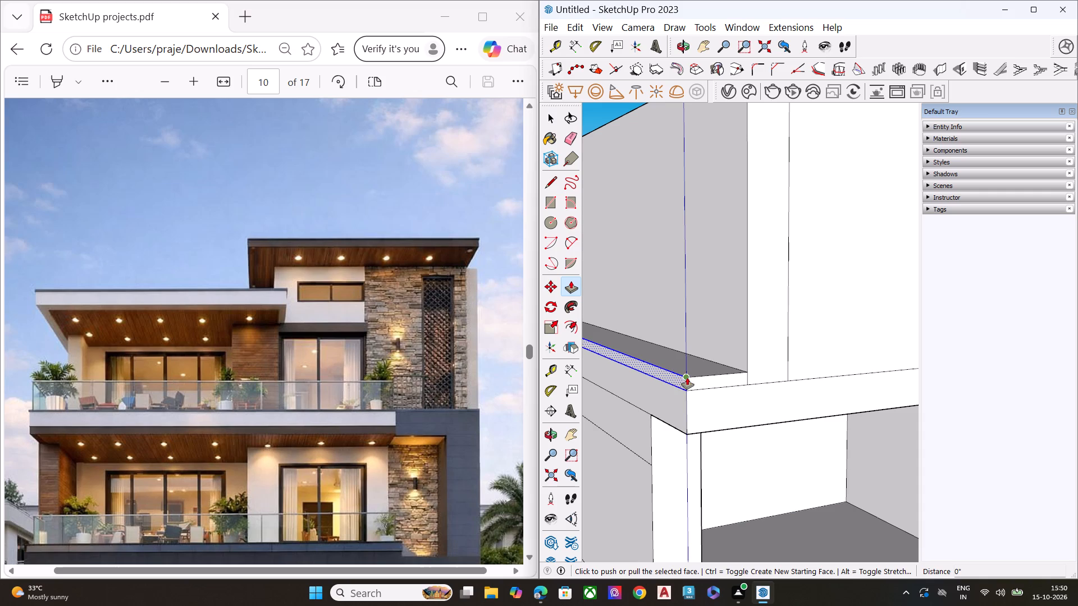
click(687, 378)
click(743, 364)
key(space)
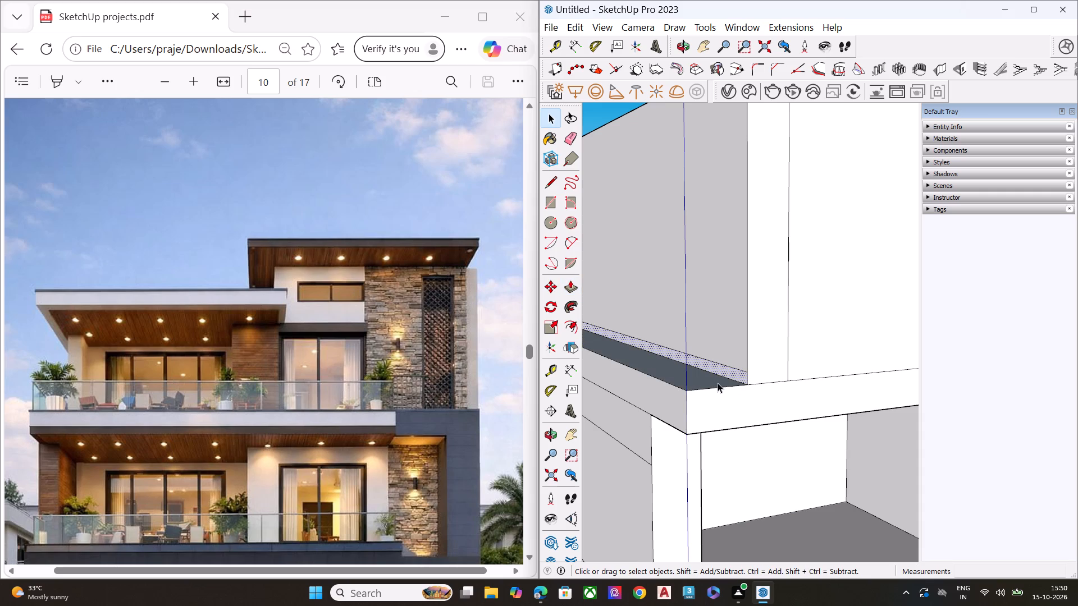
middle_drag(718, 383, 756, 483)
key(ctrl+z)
Push/Pull the top face of the ledge outside the set-back end wall down about 3 1/2".
click(737, 447)
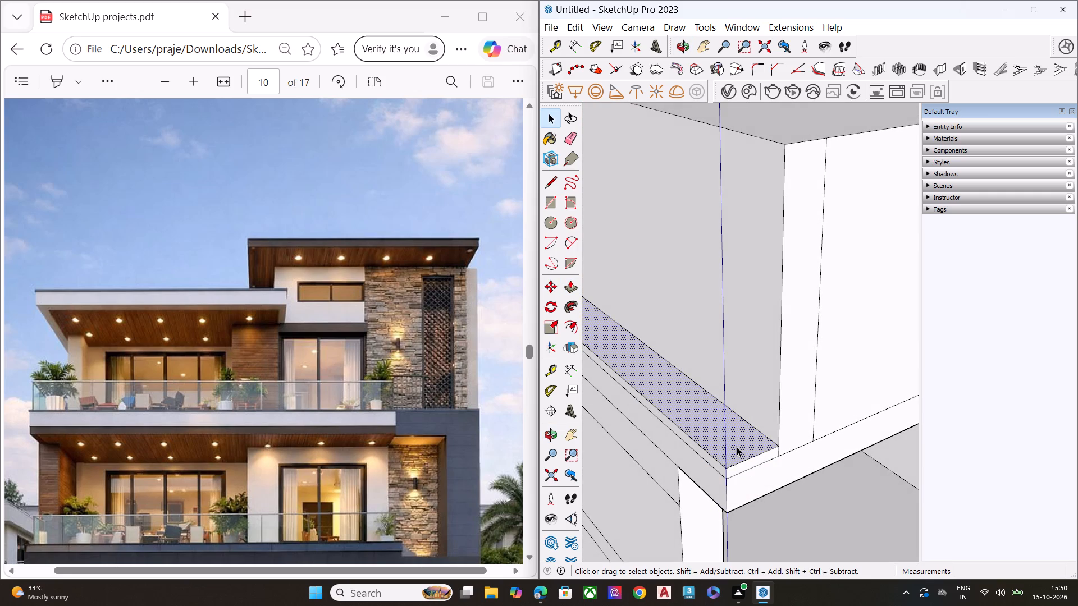
key(p)
click(737, 447)
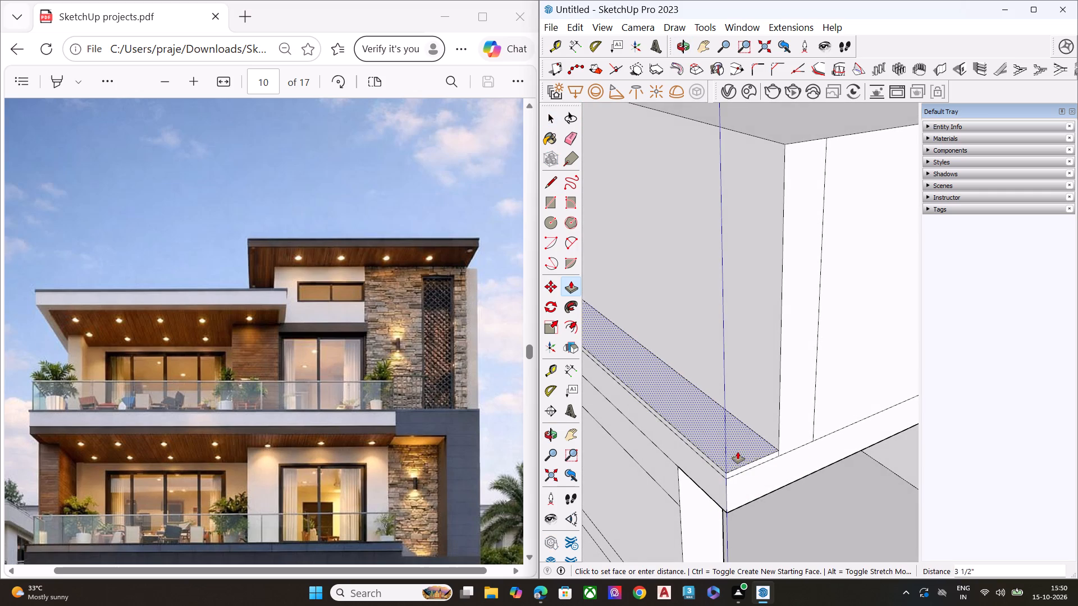
click(739, 454)
key(space)
Delete the two leftover edges just below the ledge's top face, along its outer side and its front end.
scroll(739, 454, up, 1)
middle_drag(765, 377, 844, 300)
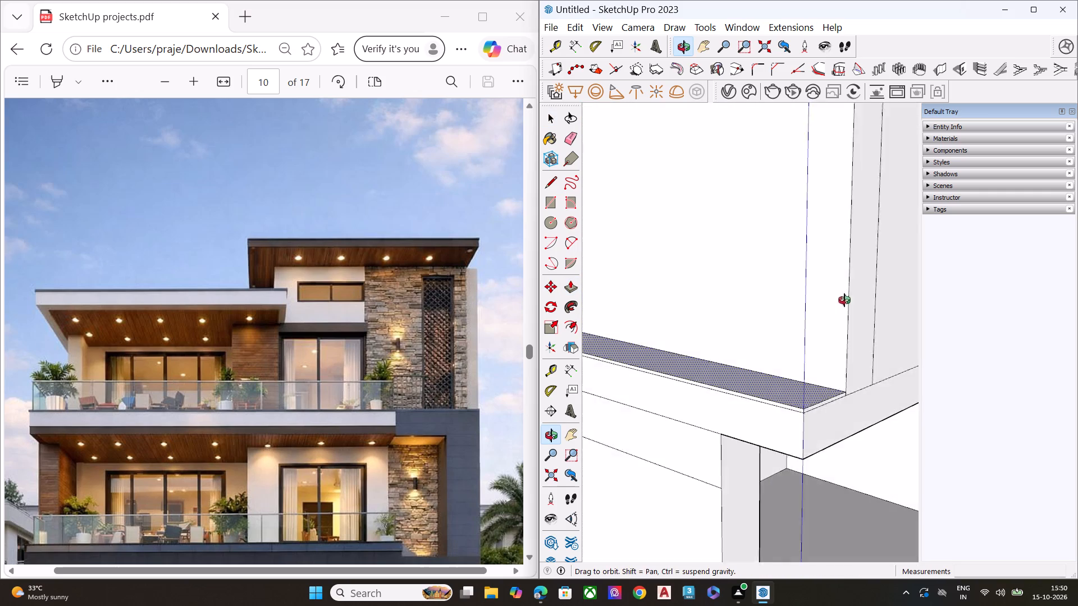
middle_drag(844, 300, 848, 299)
scroll(814, 347, up, 5)
click(805, 432)
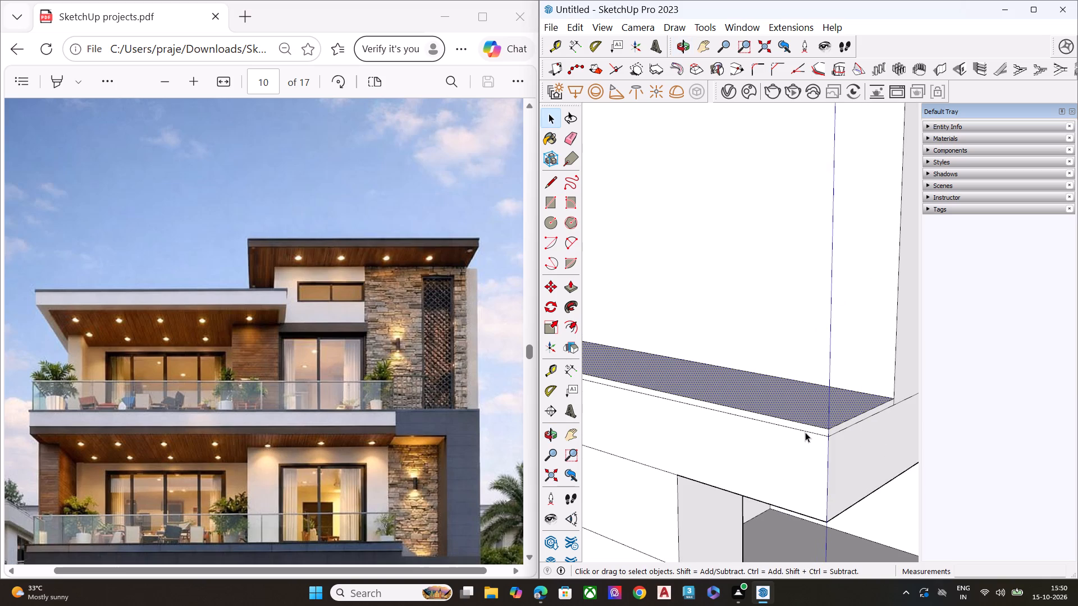
key(Delete)
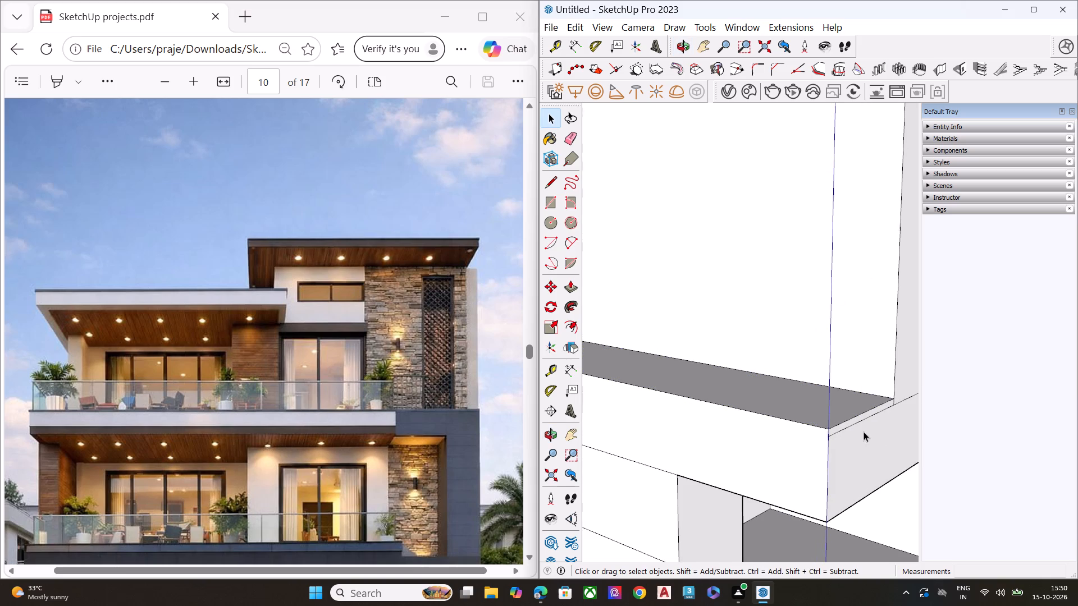
click(861, 422)
key(Delete)
Erase the short vertical and horizontal edges below the end wall's front corner, between the ledge and the vertical line.
middle_drag(869, 418, 567, 408)
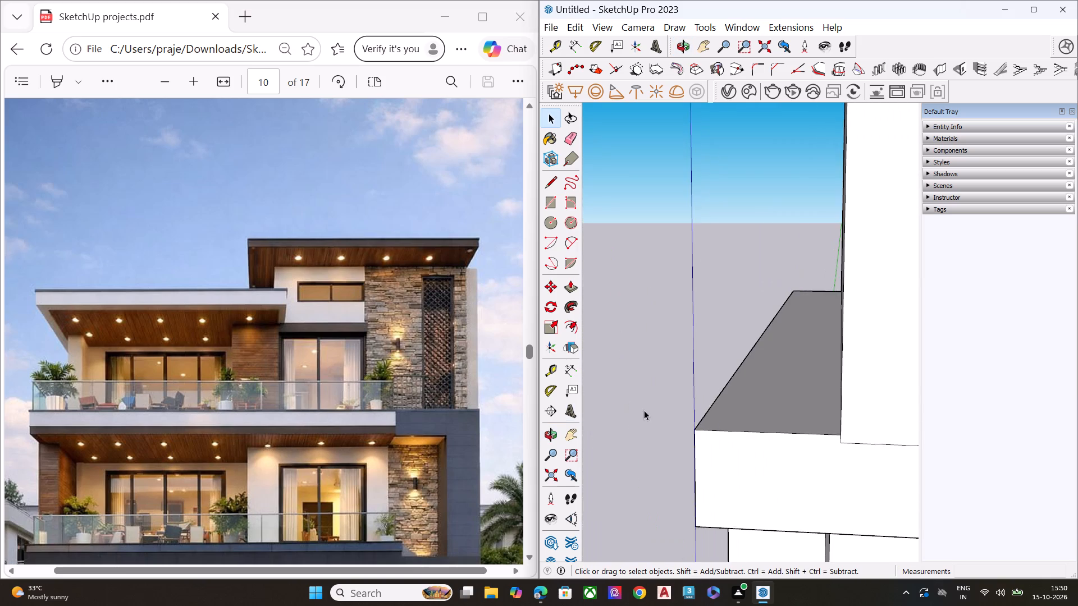
scroll(637, 409, down, 2)
scroll(637, 409, up, 1)
scroll(637, 409, down, 4)
scroll(769, 422, up, 2)
scroll(769, 422, down, 1)
scroll(769, 422, up, 4)
key(e)
scroll(719, 429, up, 4)
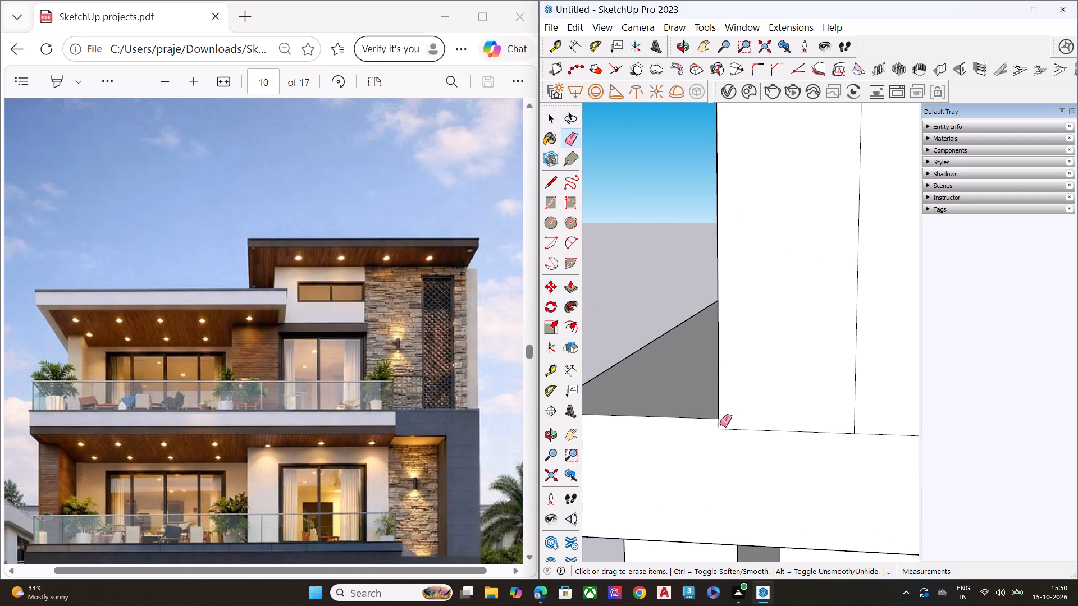
click(719, 426)
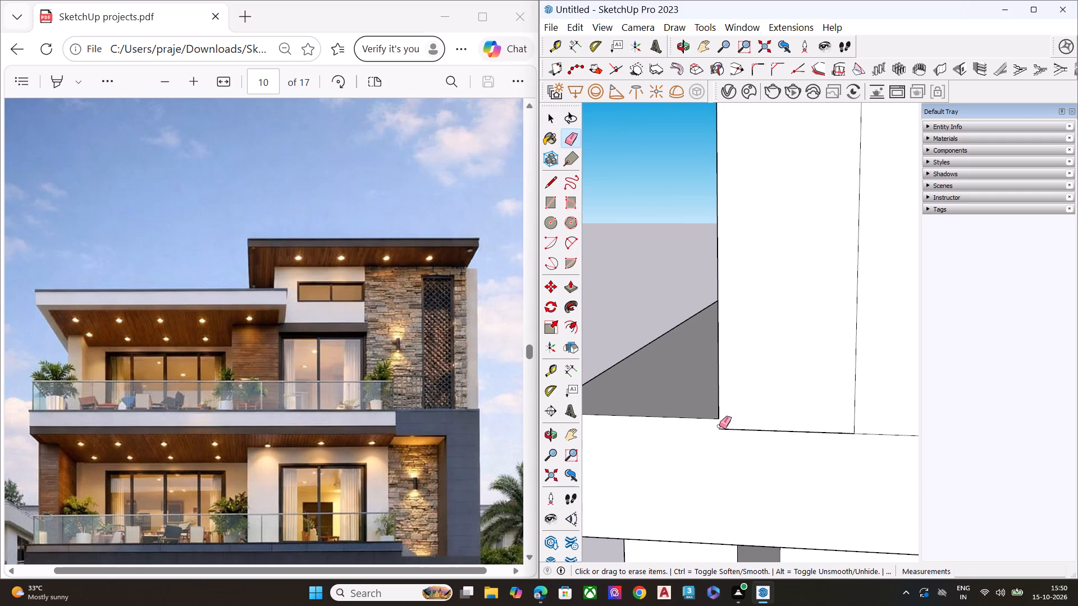
click(725, 429)
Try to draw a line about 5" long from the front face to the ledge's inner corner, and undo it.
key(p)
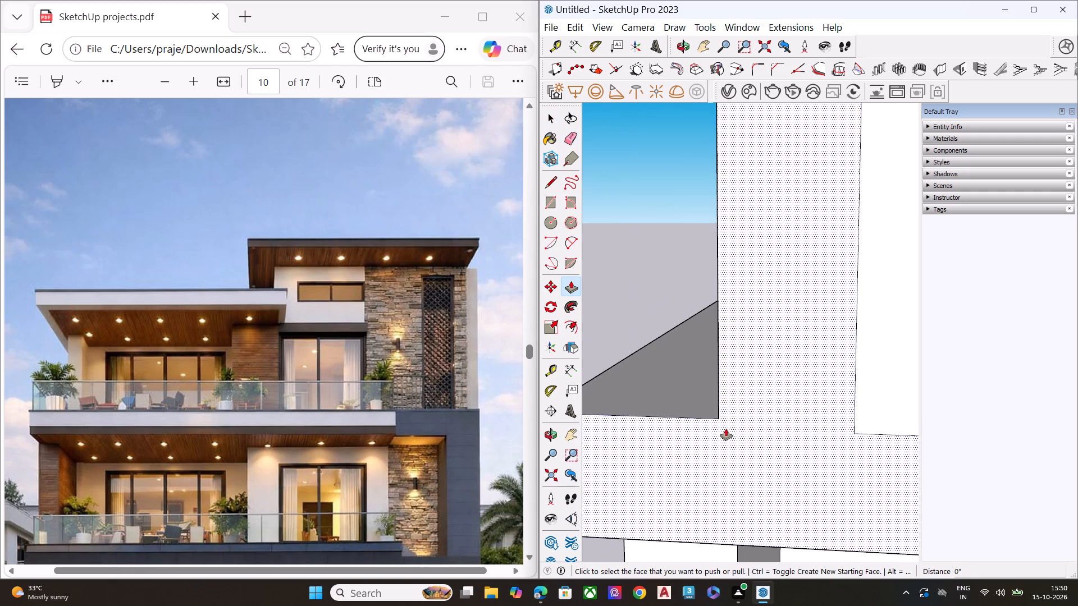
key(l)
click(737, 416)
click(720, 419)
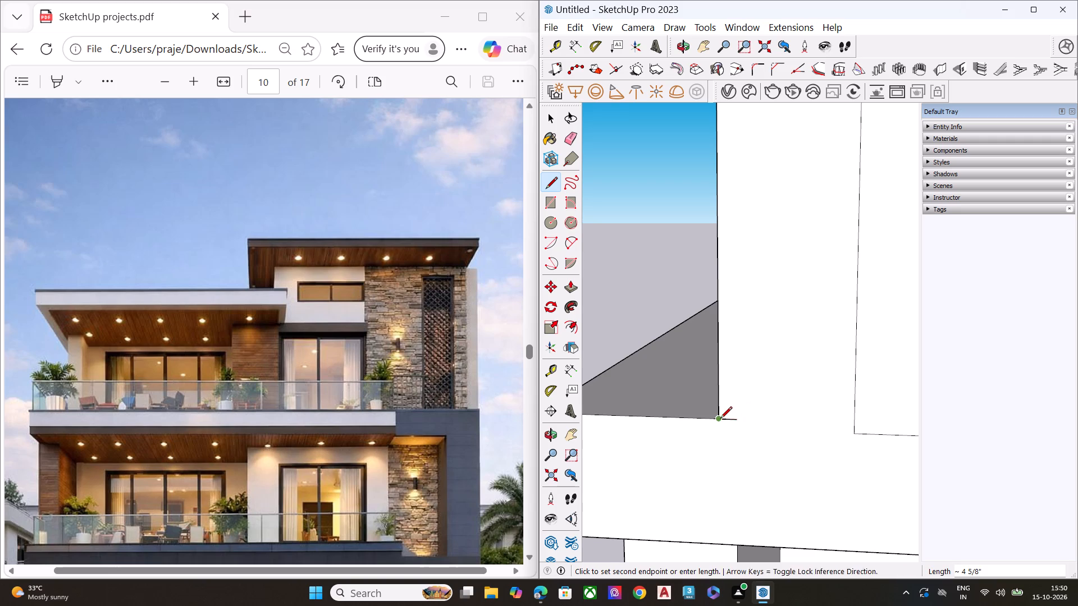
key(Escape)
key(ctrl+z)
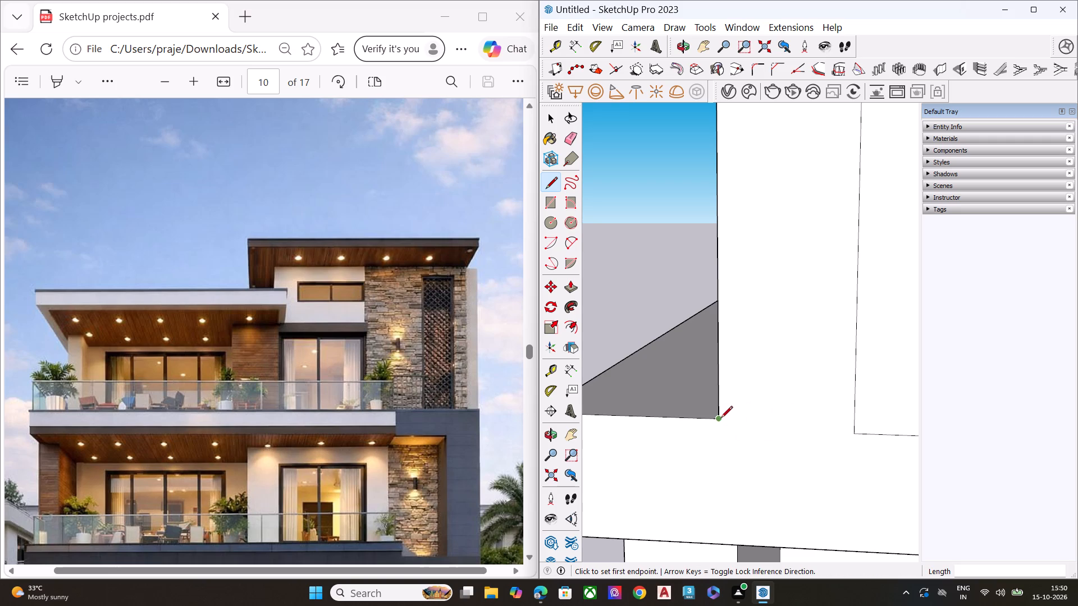
Draw a line about 2' 9" long across the front face from the ledge's inner corner to the vertical line.
click(718, 419)
click(853, 422)
key(space)
Erase the vertical line's stub below the new line and the old horizontal edge along the front wall's base.
scroll(707, 406, down, 9)
scroll(817, 425, up, 4)
scroll(830, 427, down, 2)
scroll(832, 428, up, 4)
key(e)
scroll(730, 406, up, 9)
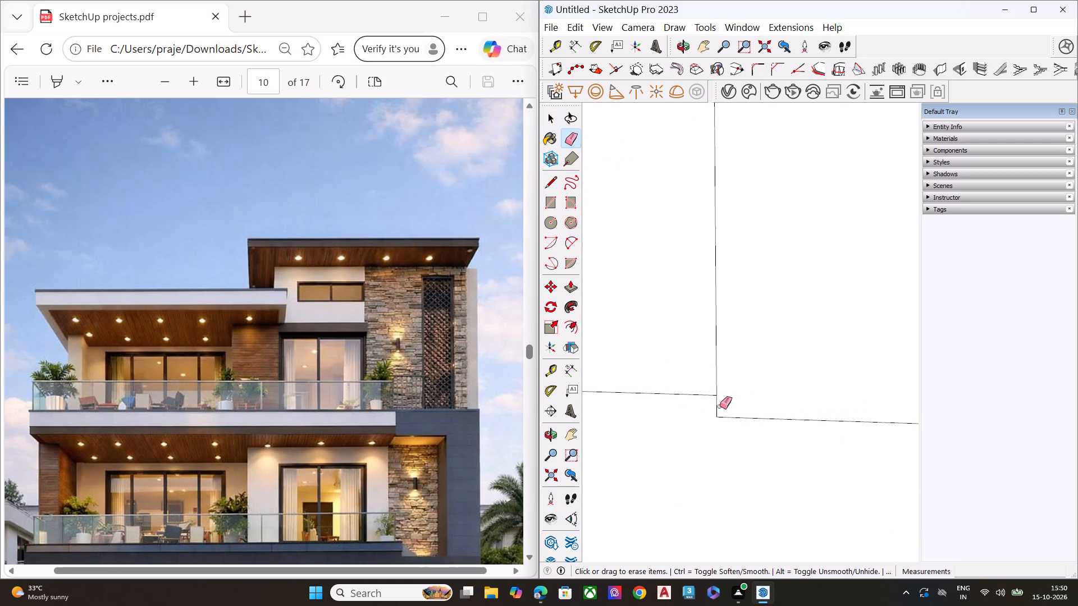
click(718, 406)
click(723, 417)
Draw a horizontal line from the vertical line's foot along the slab top to the front face's far end edge.
scroll(673, 391, down, 11)
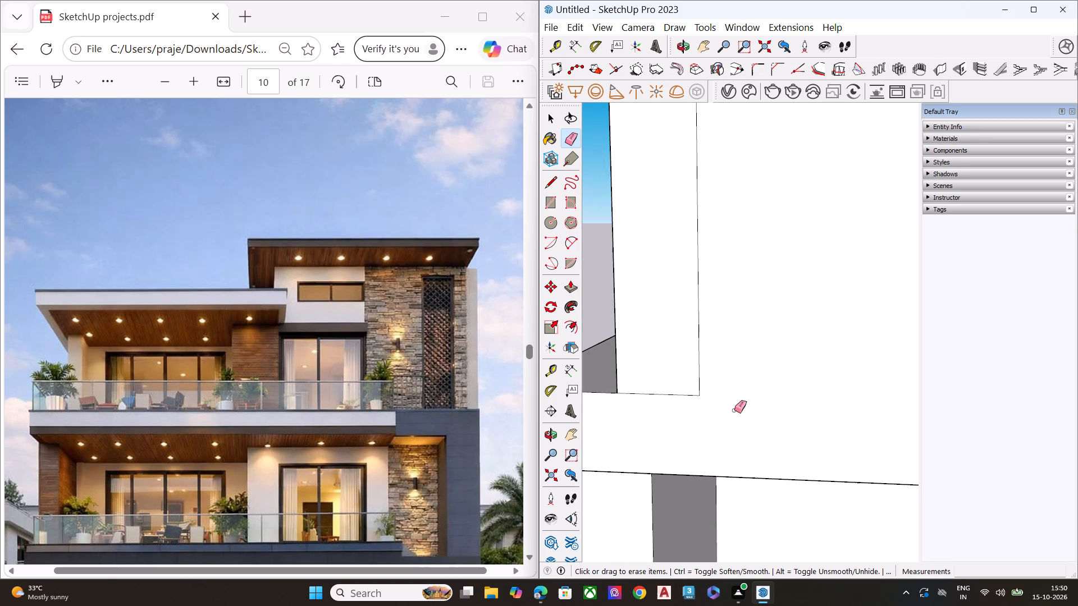
scroll(734, 410, down, 4)
scroll(734, 410, up, 1)
scroll(733, 410, down, 20)
scroll(733, 410, down, 5)
middle_drag(673, 381, 753, 373)
scroll(693, 378, up, 7)
key(l)
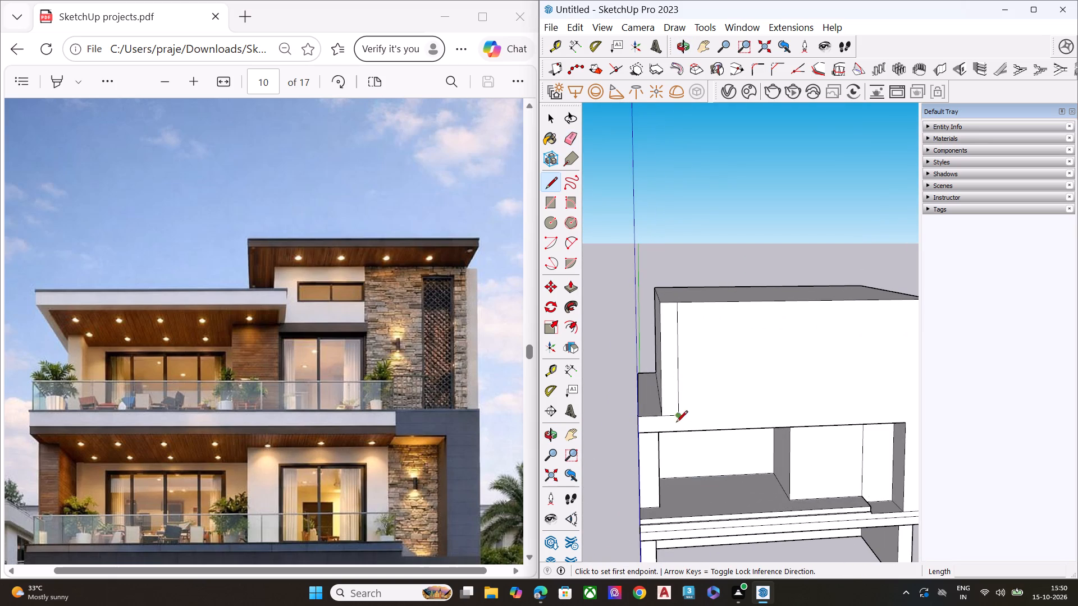
click(678, 415)
scroll(691, 391, down, 5)
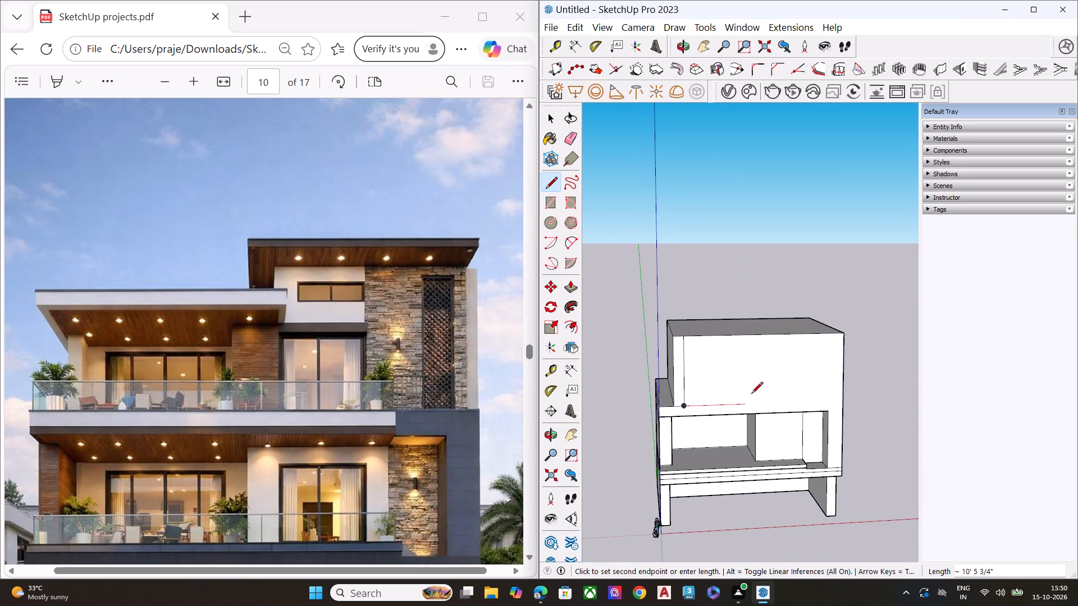
scroll(843, 400, up, 5)
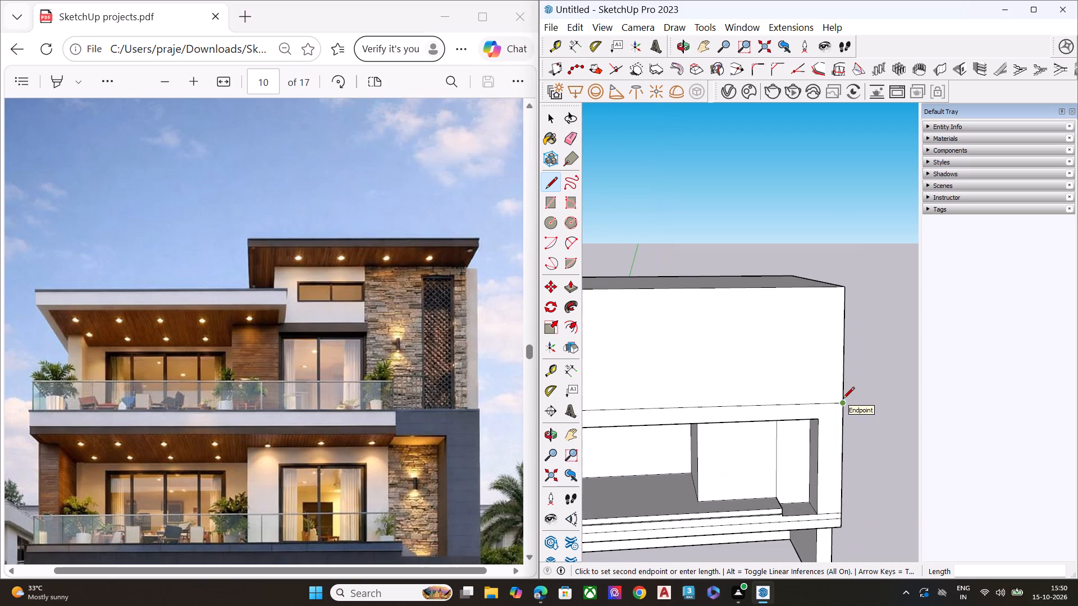
click(845, 403)
key(space)
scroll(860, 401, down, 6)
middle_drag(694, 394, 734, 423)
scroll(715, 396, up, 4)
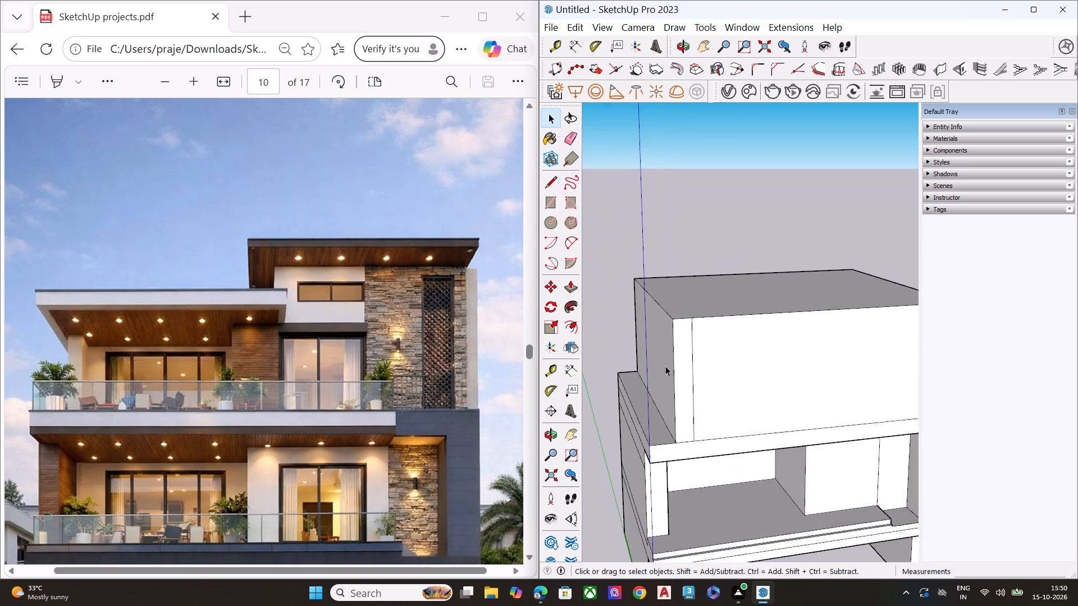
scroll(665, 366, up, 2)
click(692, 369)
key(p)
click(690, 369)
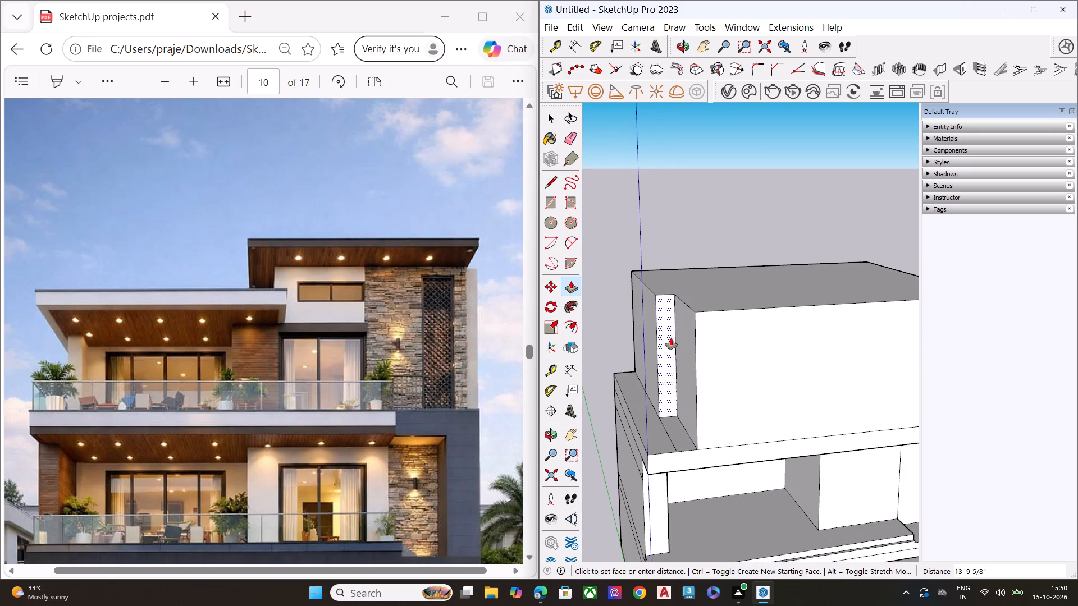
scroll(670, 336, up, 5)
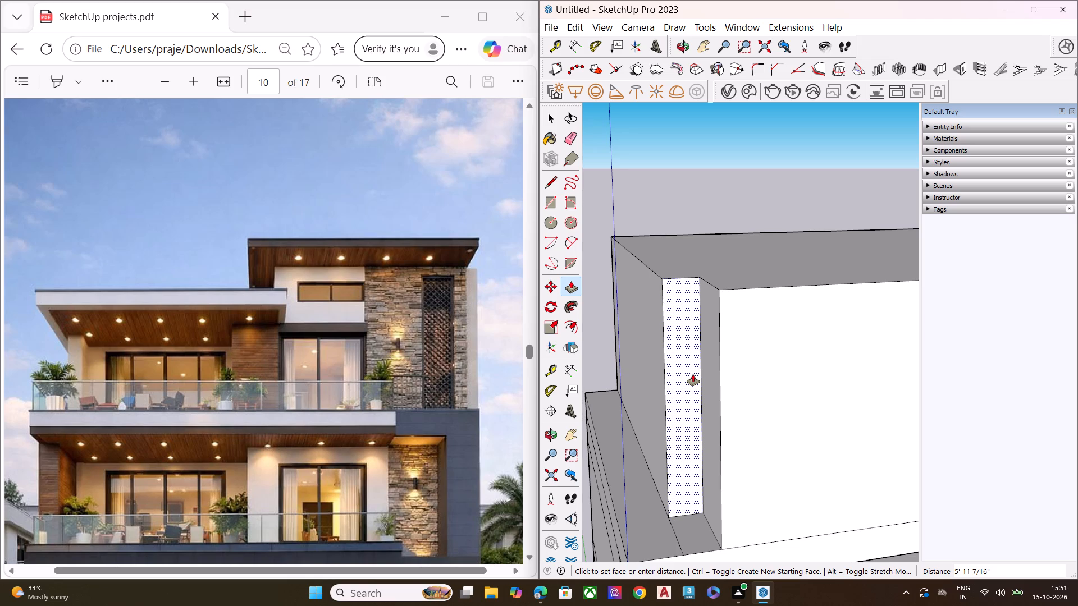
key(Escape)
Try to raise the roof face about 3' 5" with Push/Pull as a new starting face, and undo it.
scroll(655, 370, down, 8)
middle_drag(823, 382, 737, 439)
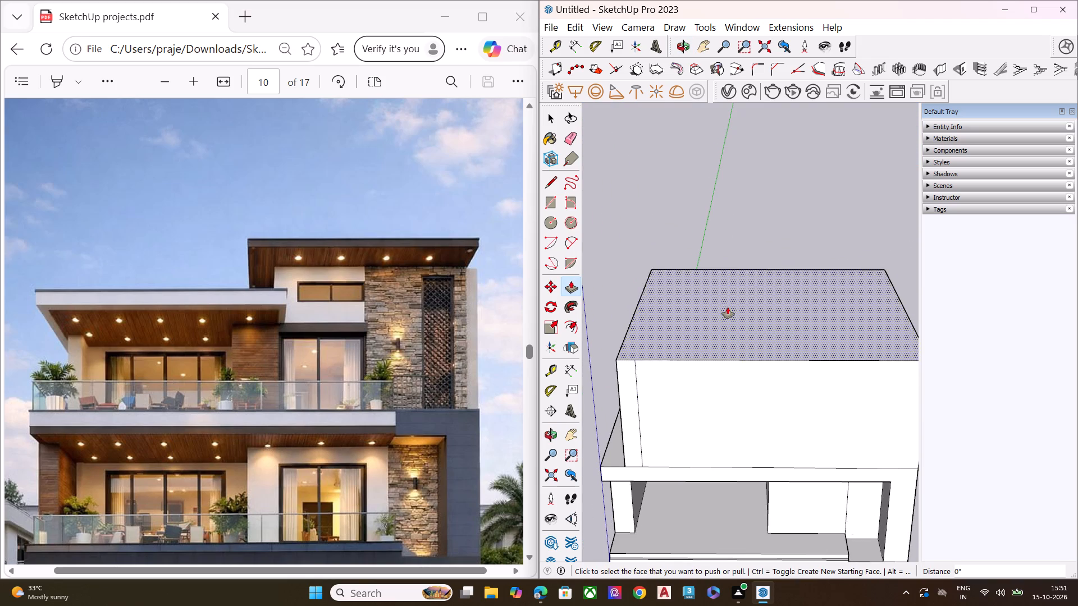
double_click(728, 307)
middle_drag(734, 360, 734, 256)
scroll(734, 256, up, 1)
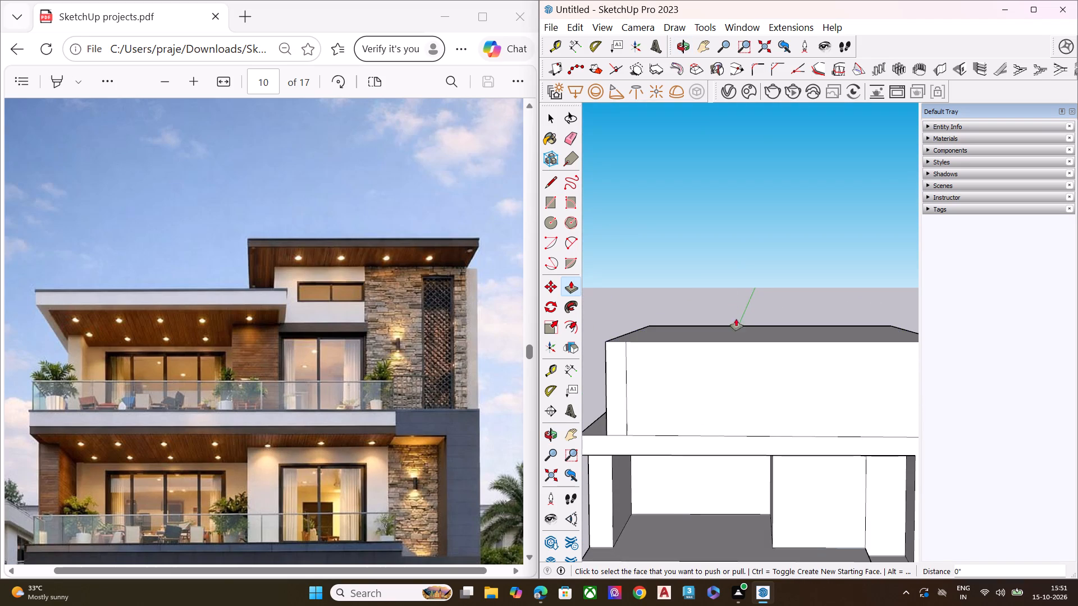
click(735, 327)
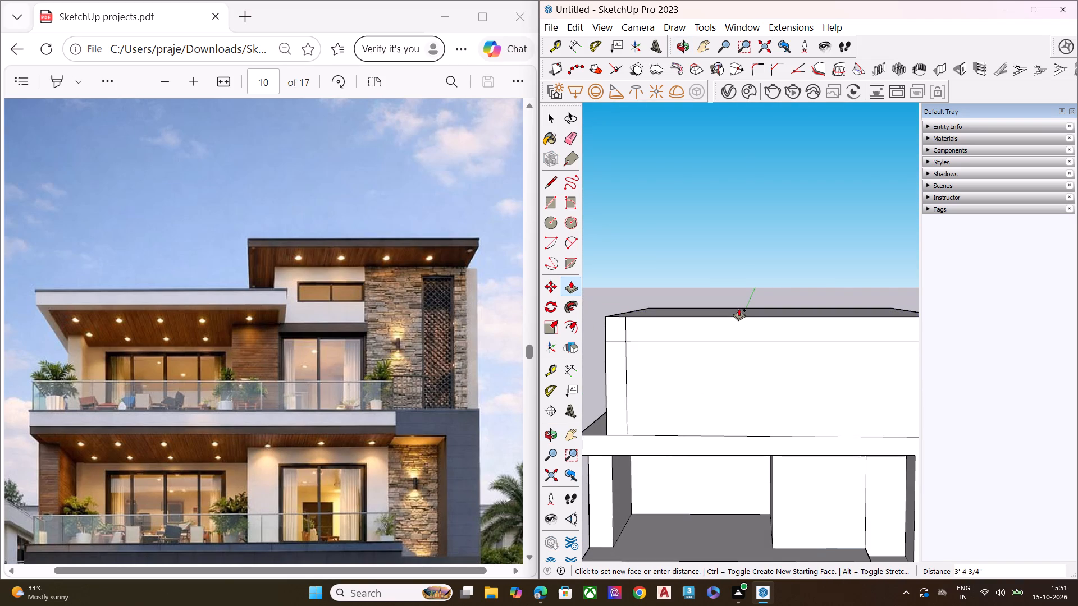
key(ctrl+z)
Push/Pull the second storey's roof face up about 2' 5" as a new starting face to add a roof slab.
middle_drag(746, 311, 741, 337)
scroll(743, 323, down, 1)
scroll(741, 337, up, 1)
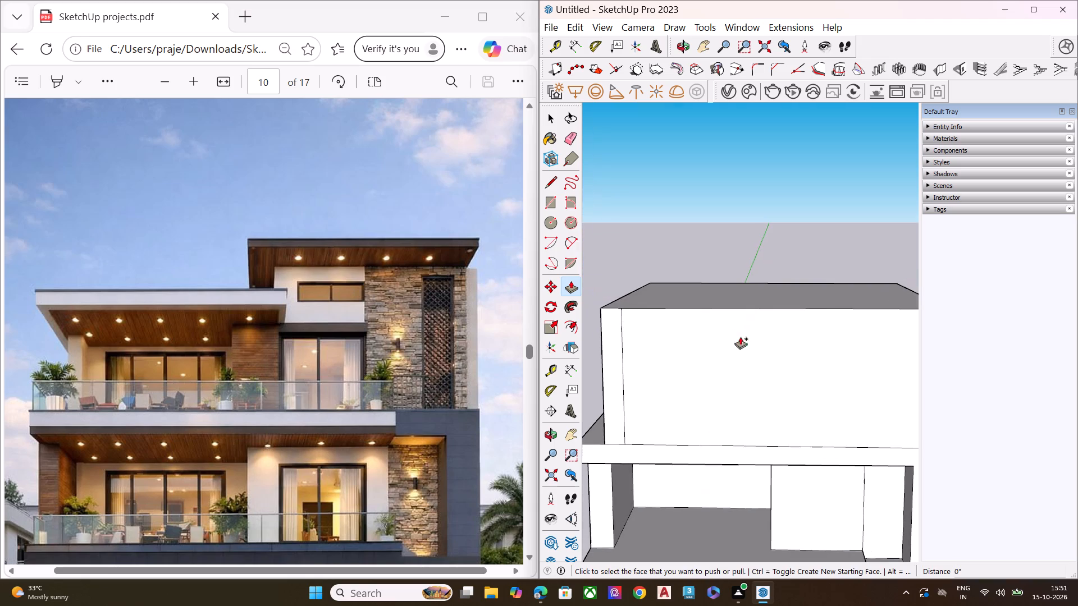
click(746, 292)
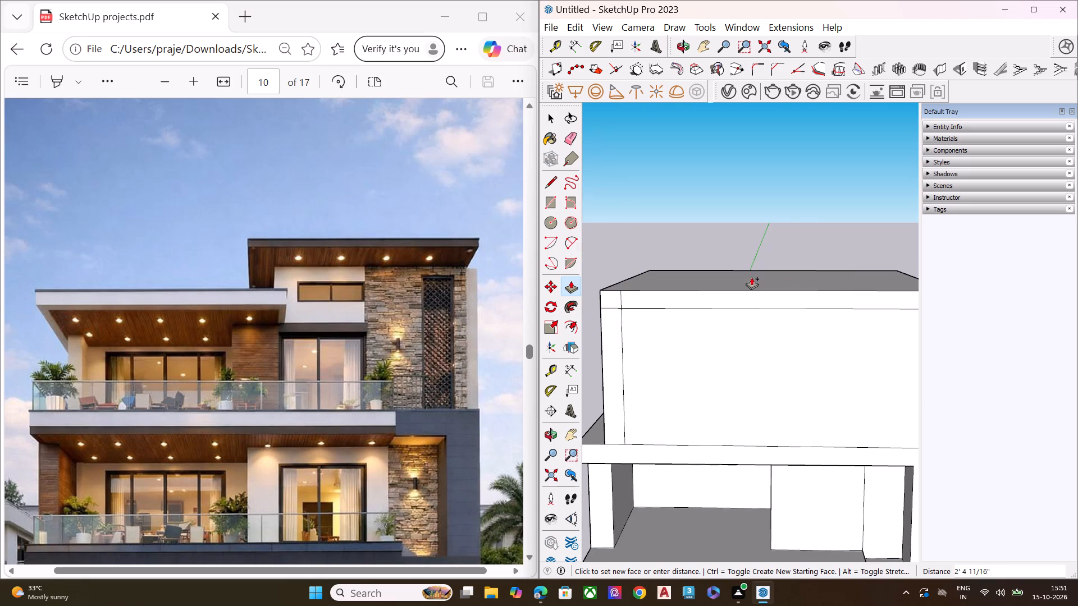
click(752, 279)
key(space)
Draw a vertical line across the second storey's front wall from the floor slab's top edge to the roof slab's lower edge.
scroll(795, 283, down, 5)
middle_drag(705, 324, 733, 284)
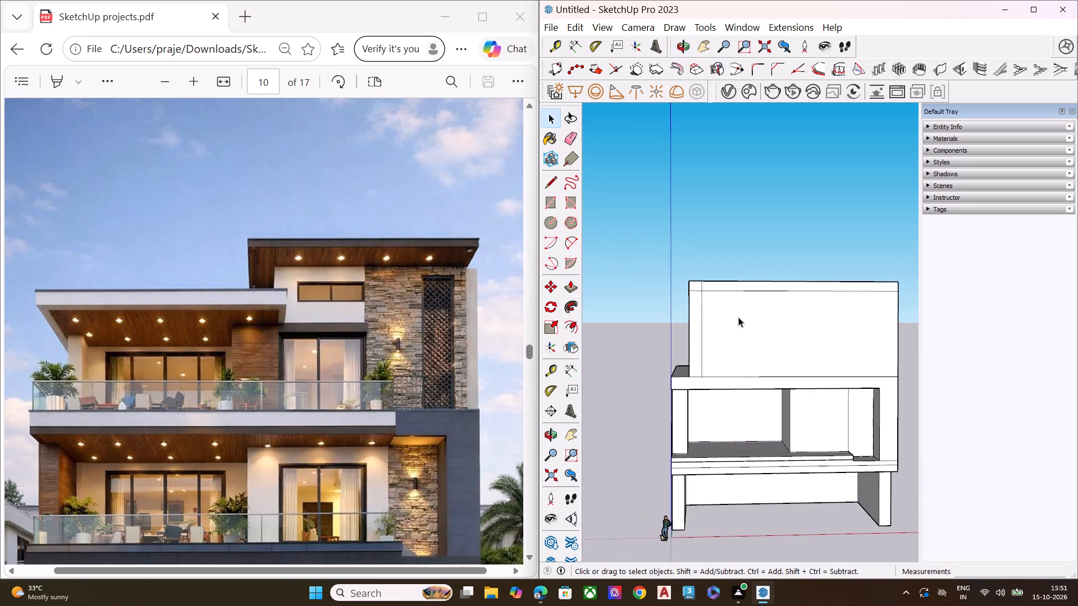
scroll(739, 318, up, 1)
middle_drag(791, 363, 725, 367)
scroll(777, 371, up, 3)
key(l)
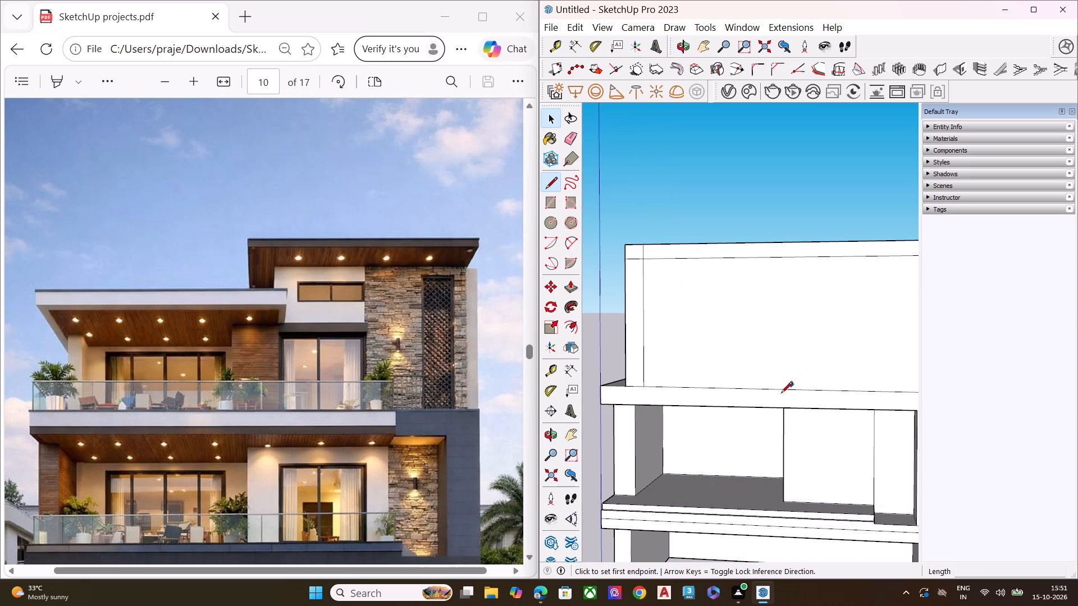
middle_drag(770, 401, 807, 405)
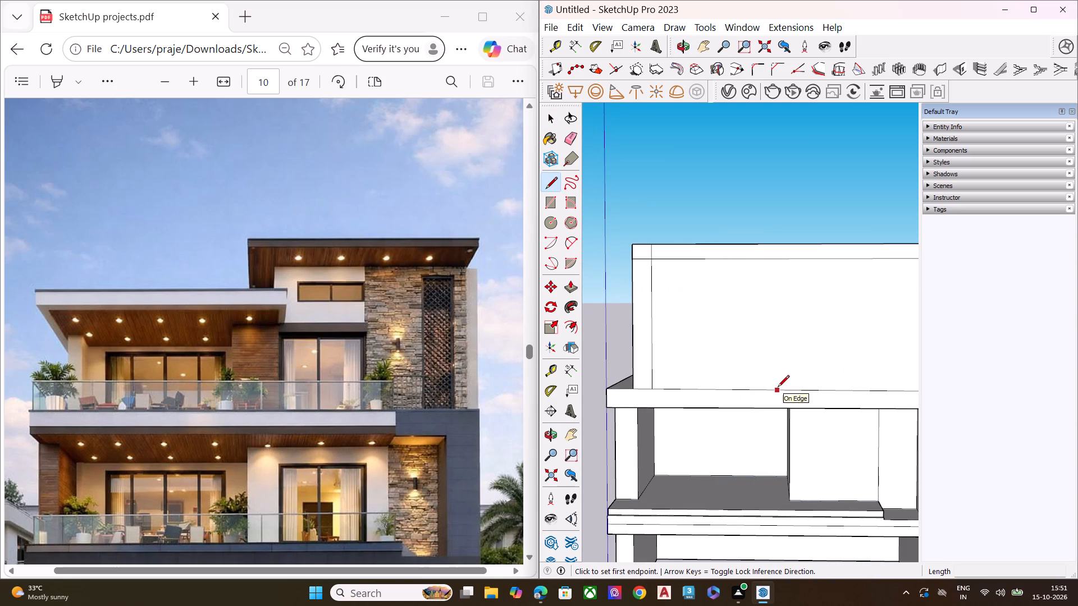
click(780, 391)
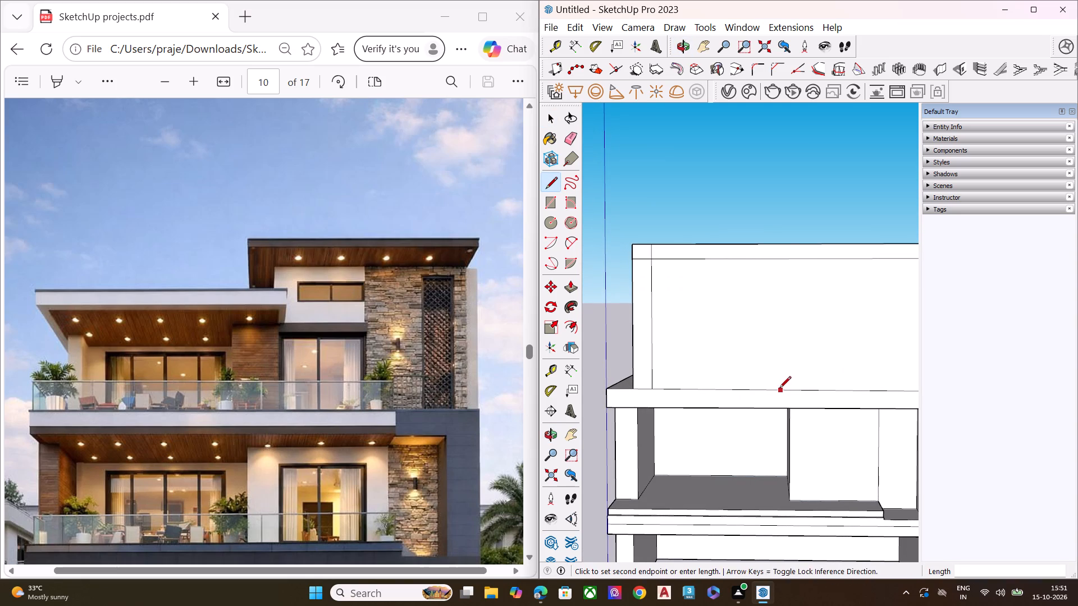
click(779, 262)
key(space)
Push/Pull the front wall panel between the two vertical lines inward about 27' 7" to form a recess.
click(737, 294)
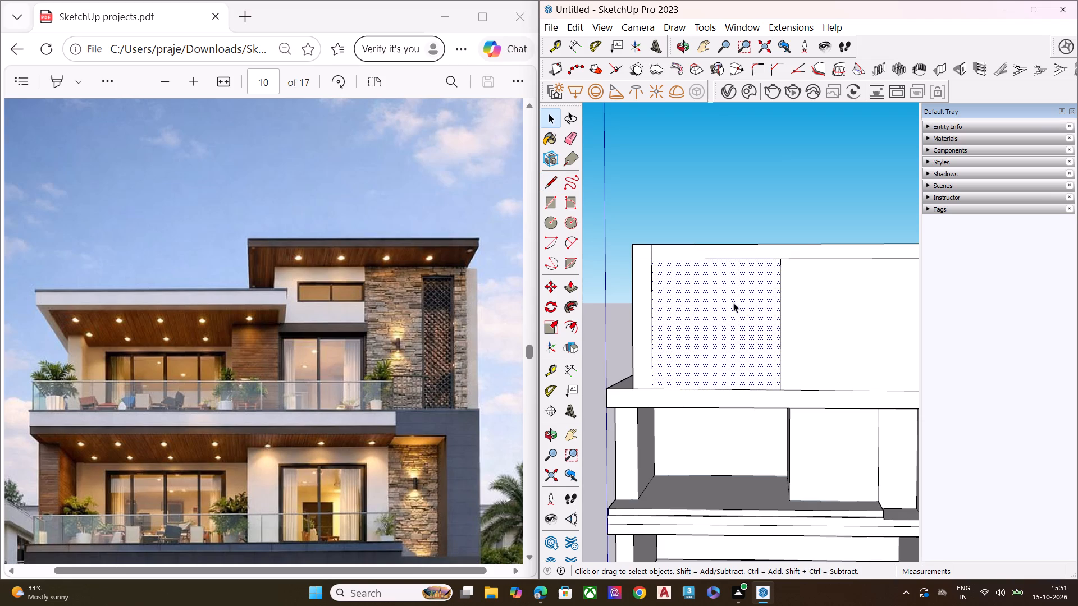
middle_drag(737, 307, 755, 337)
click(735, 344)
key(p)
click(735, 344)
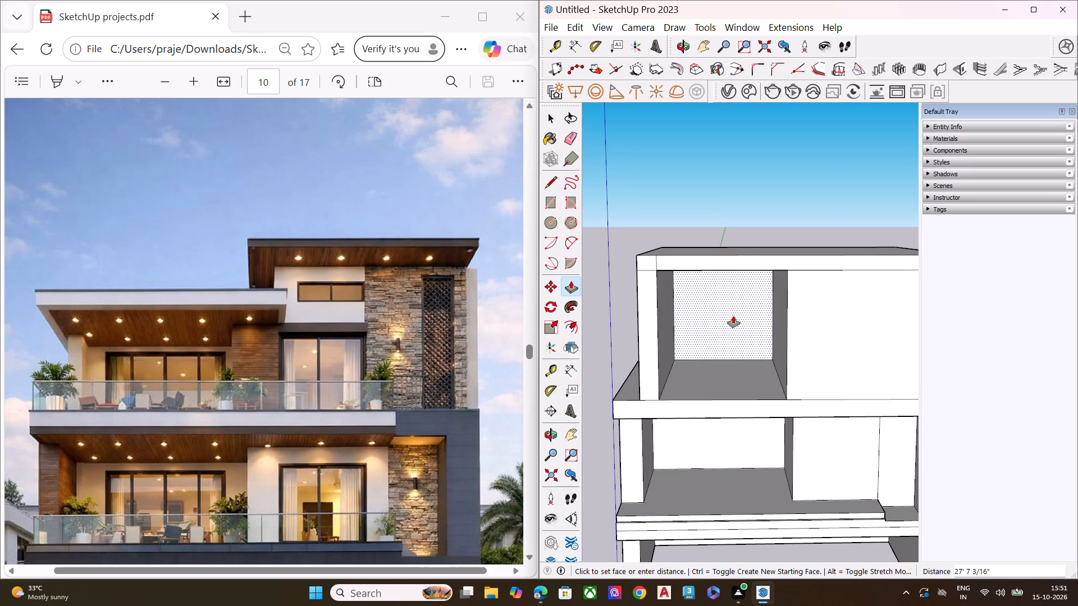
click(733, 314)
key(space)
Erase the short horizontal and vertical edges where the roof slab's front meets the narrow end wall strip.
middle_drag(730, 345, 721, 276)
scroll(721, 276, up, 2)
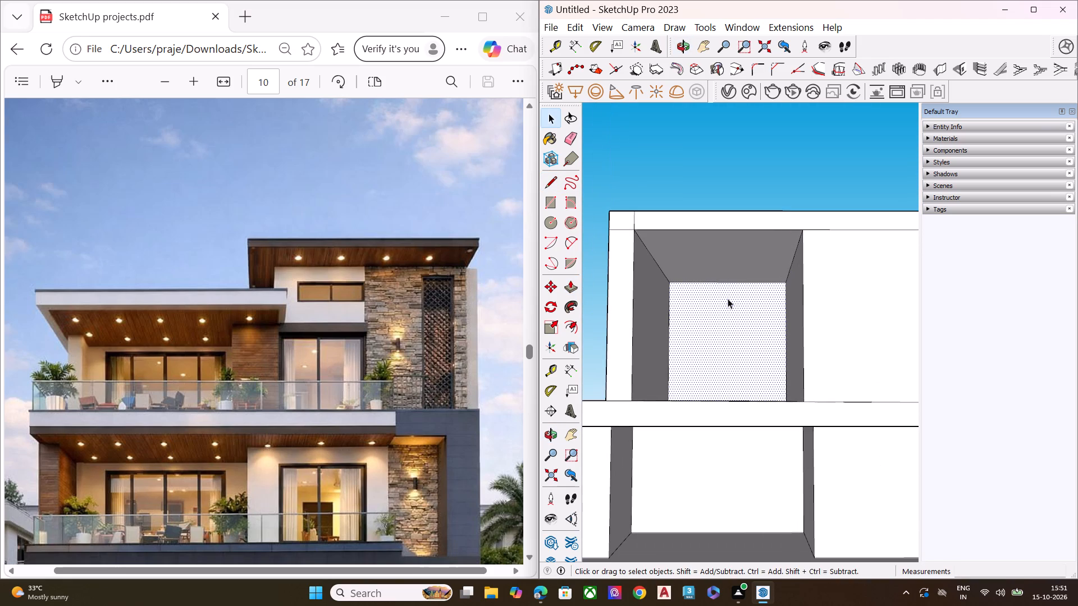
middle_drag(744, 310, 750, 364)
scroll(700, 348, down, 2)
scroll(628, 277, up, 4)
scroll(628, 277, down, 1)
scroll(628, 277, up, 3)
key(e)
click(650, 285)
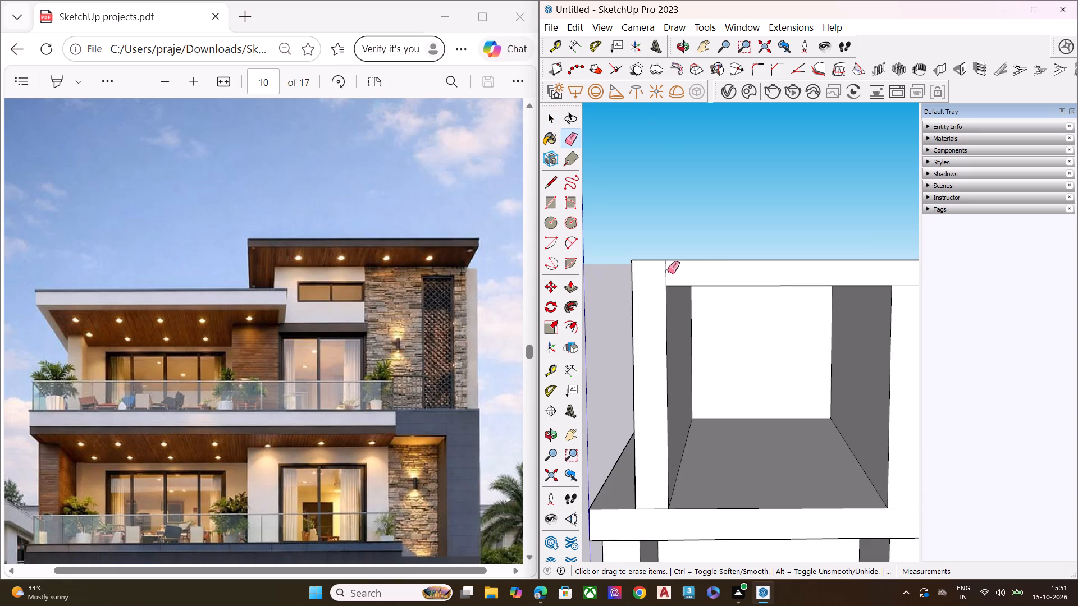
click(665, 271)
scroll(645, 276, down, 6)
middle_drag(779, 318, 704, 274)
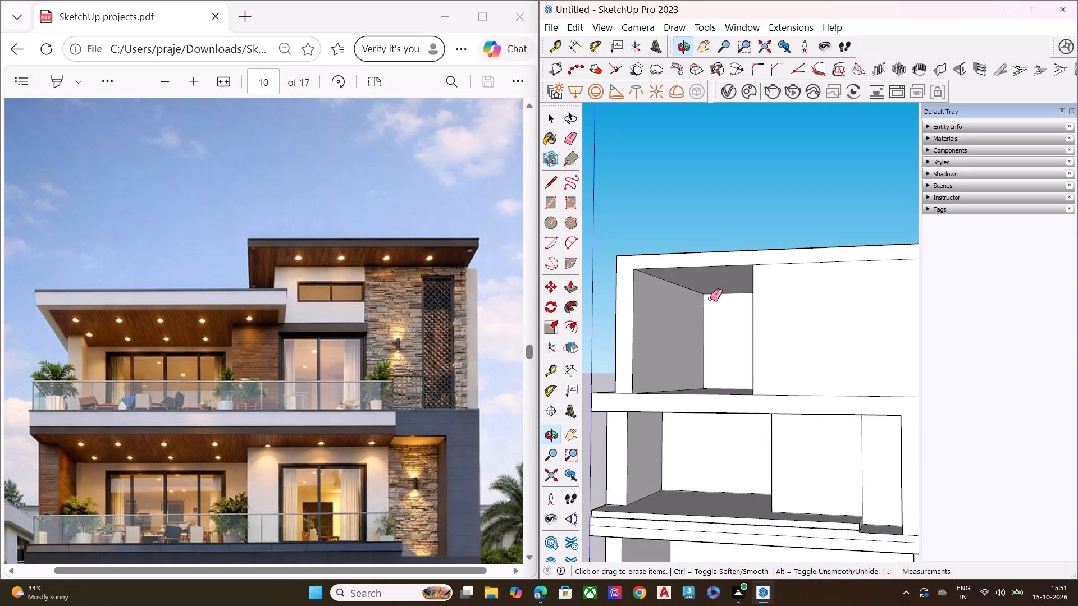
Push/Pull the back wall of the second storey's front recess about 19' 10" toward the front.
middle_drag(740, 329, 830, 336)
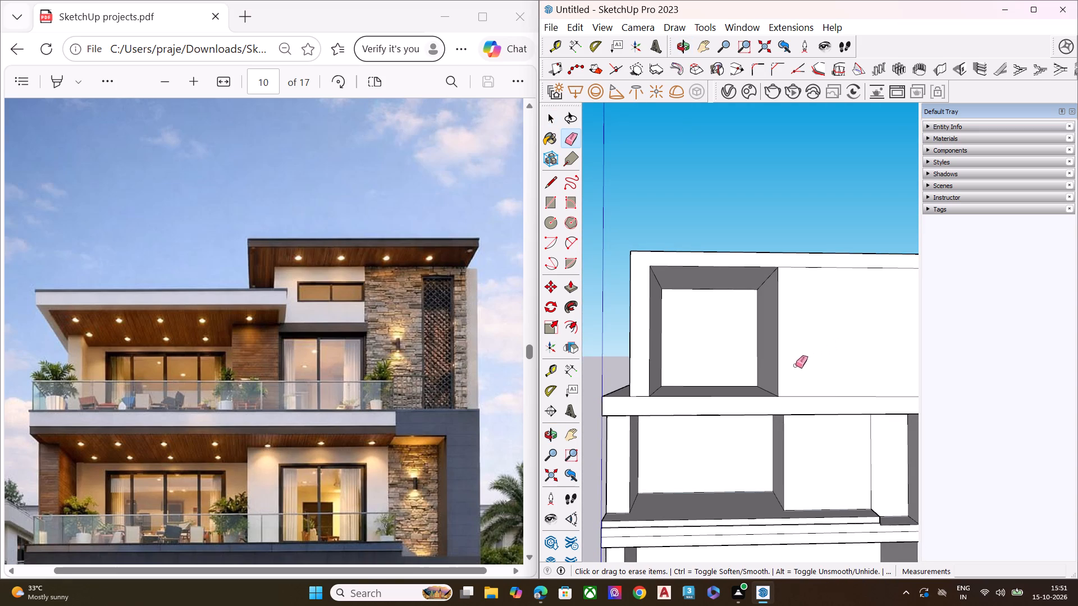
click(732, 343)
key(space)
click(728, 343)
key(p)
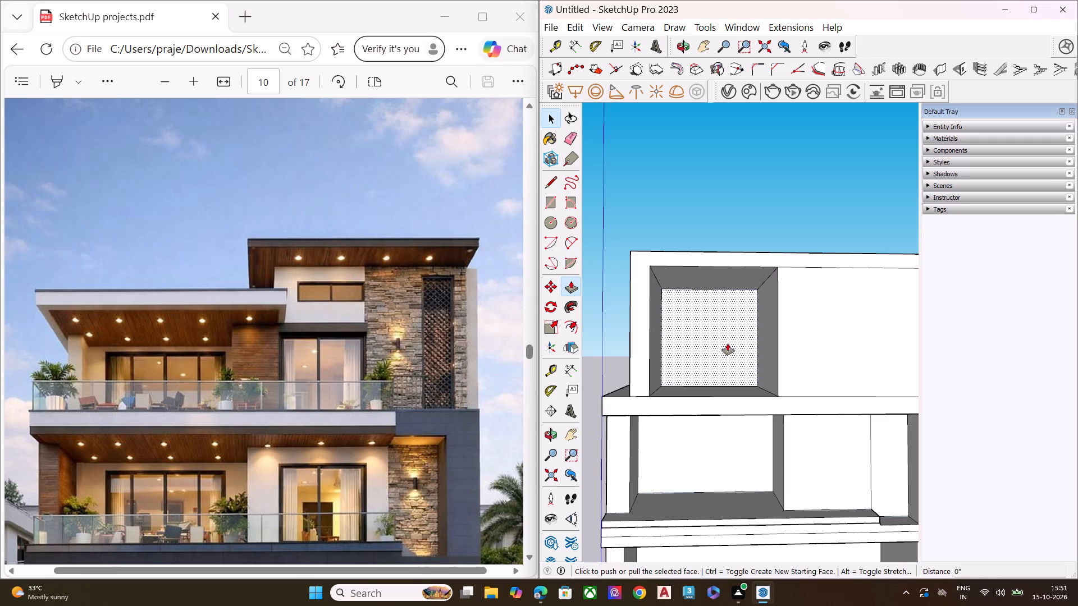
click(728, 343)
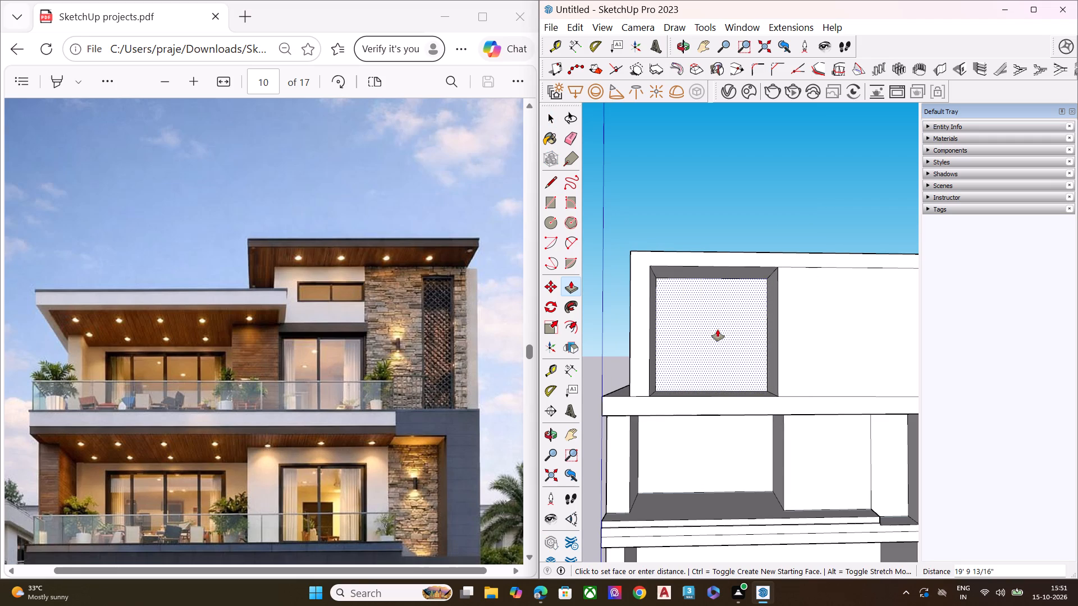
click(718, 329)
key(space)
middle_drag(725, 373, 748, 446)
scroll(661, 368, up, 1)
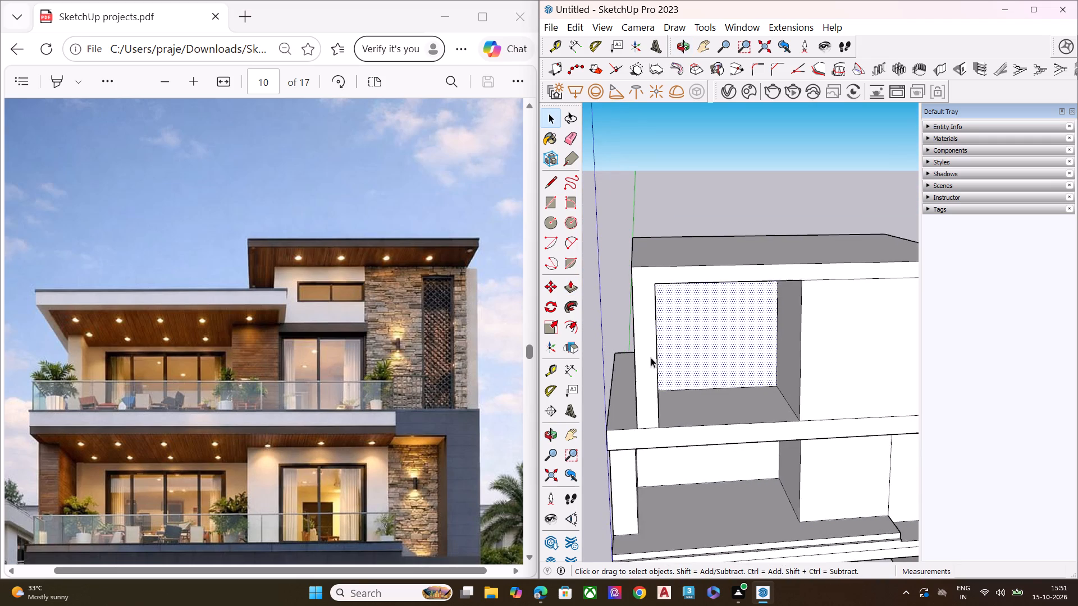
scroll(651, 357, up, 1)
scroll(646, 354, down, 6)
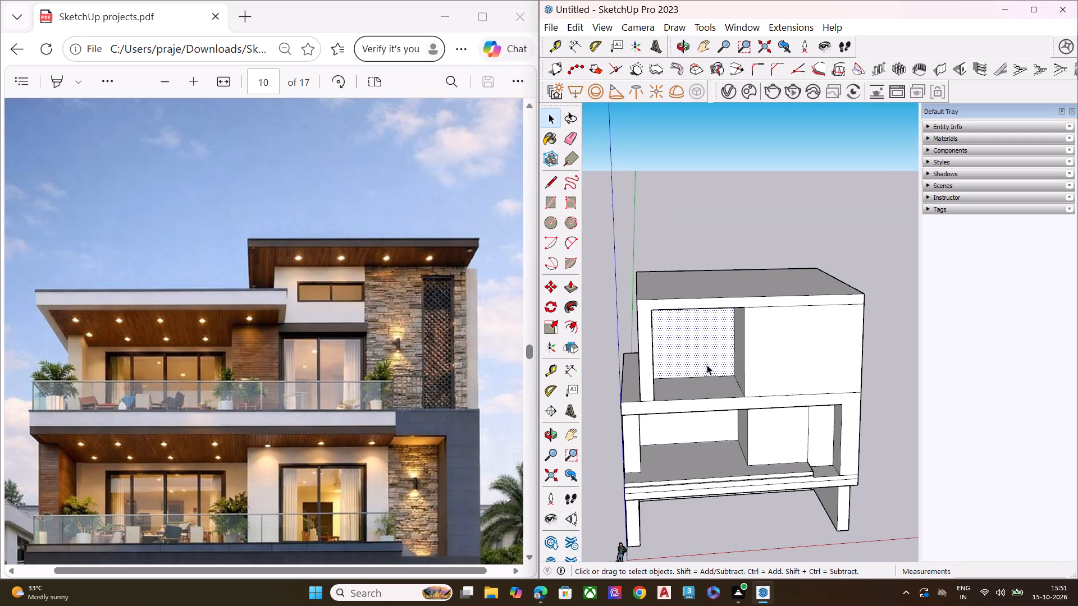
Undo the back wall extrusion, the edge erasures and the second storey's front recess.
key(ctrl+z)
key(ctrl+z)
key(ctrl+z)
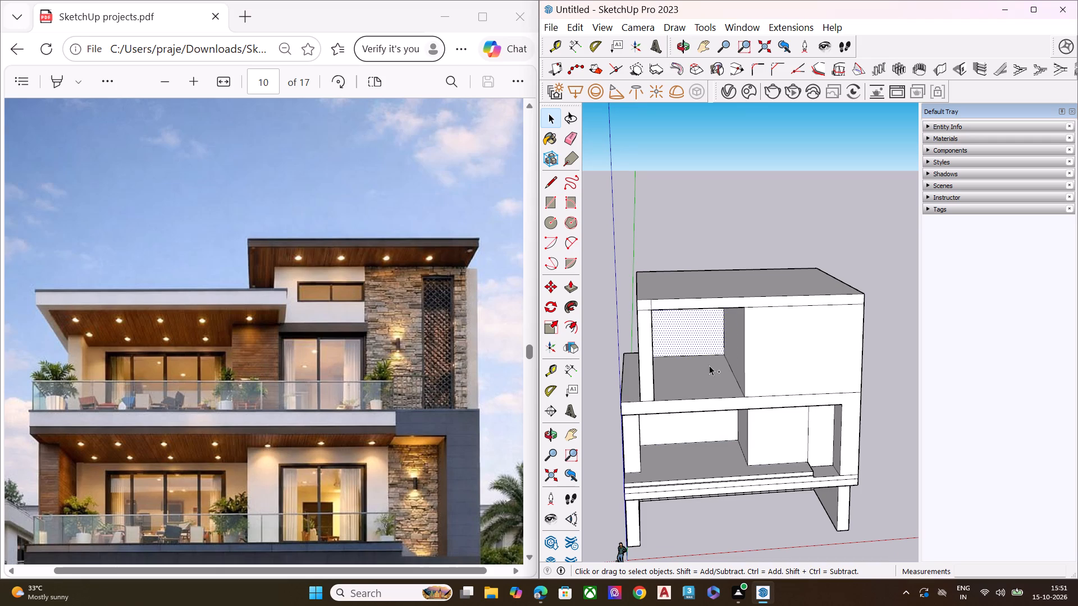
key(ctrl+z)
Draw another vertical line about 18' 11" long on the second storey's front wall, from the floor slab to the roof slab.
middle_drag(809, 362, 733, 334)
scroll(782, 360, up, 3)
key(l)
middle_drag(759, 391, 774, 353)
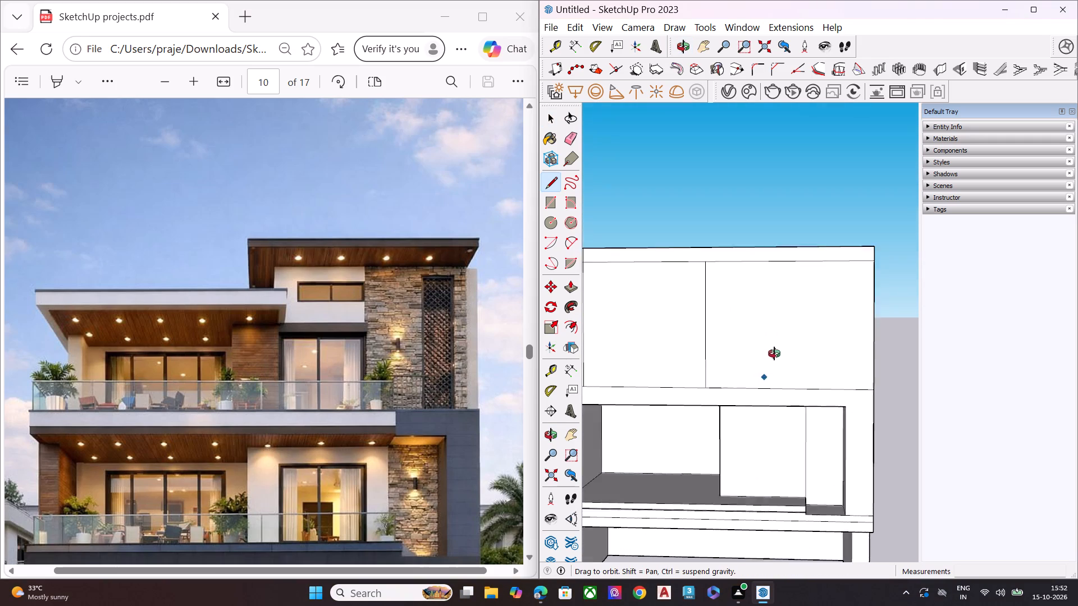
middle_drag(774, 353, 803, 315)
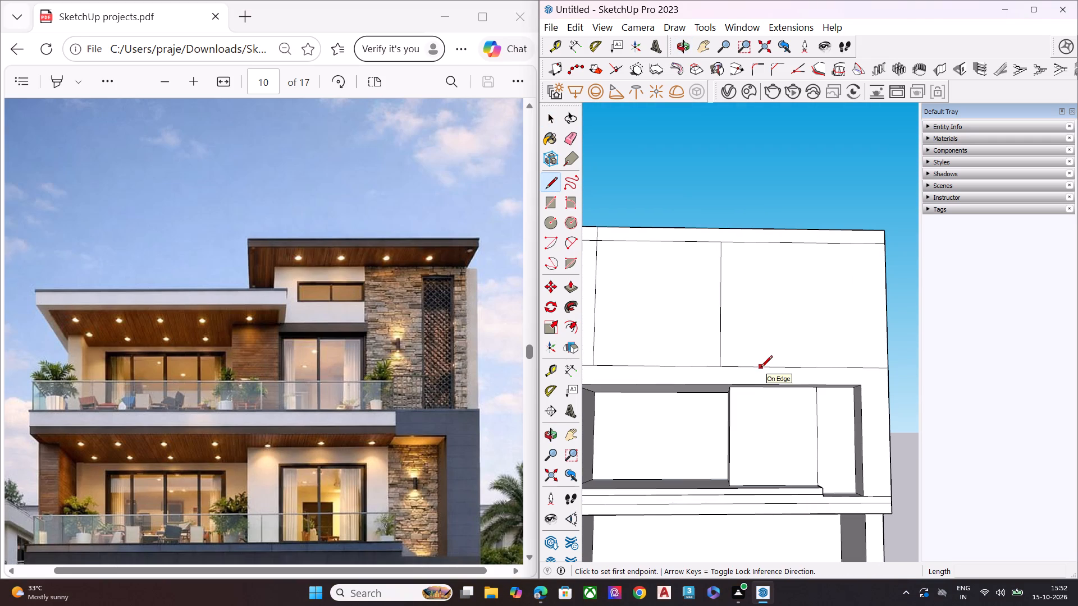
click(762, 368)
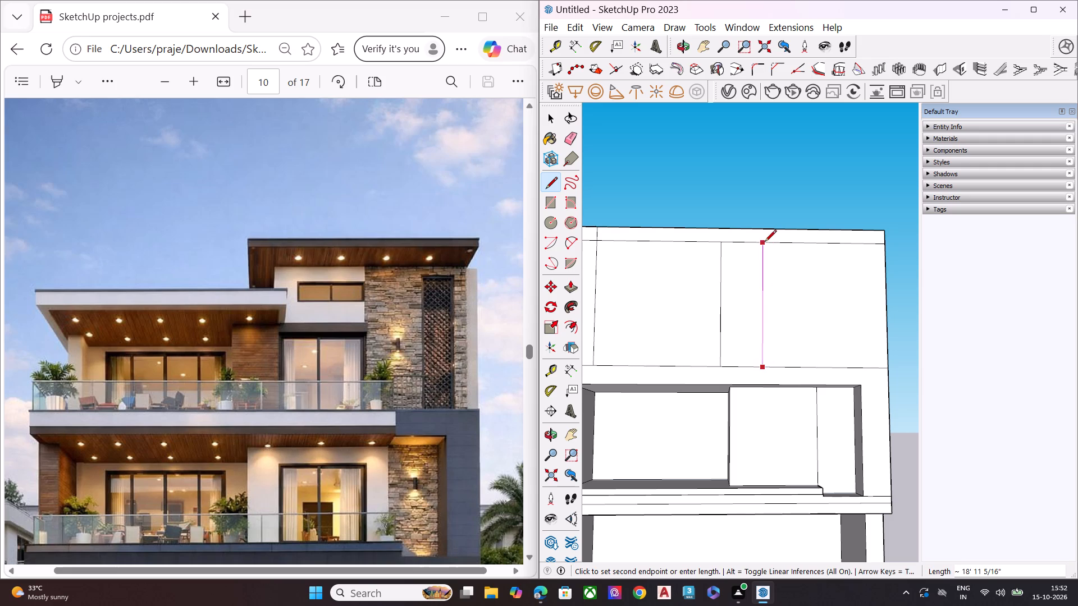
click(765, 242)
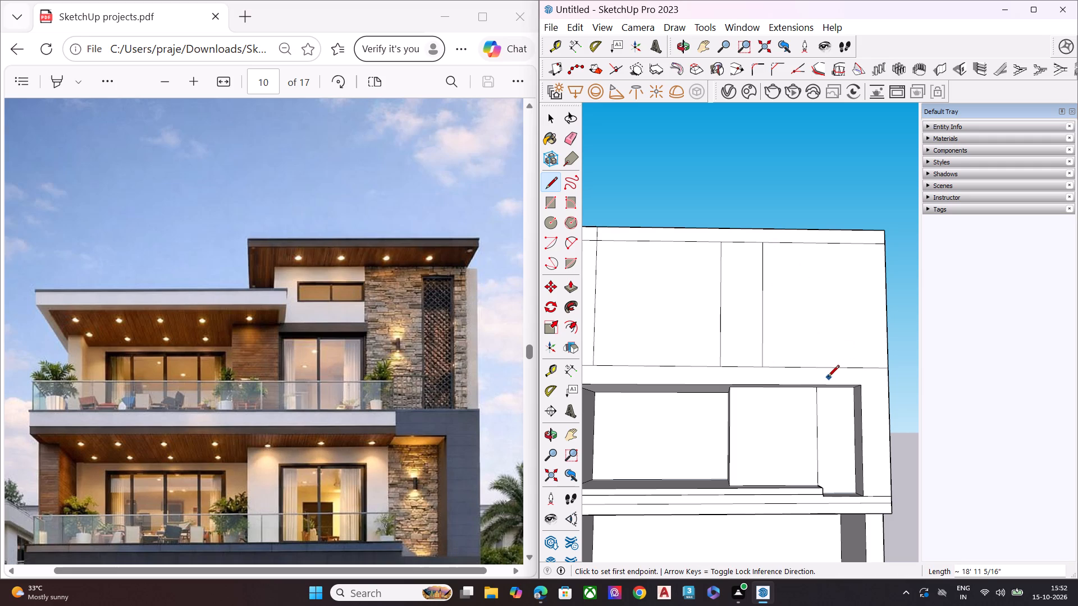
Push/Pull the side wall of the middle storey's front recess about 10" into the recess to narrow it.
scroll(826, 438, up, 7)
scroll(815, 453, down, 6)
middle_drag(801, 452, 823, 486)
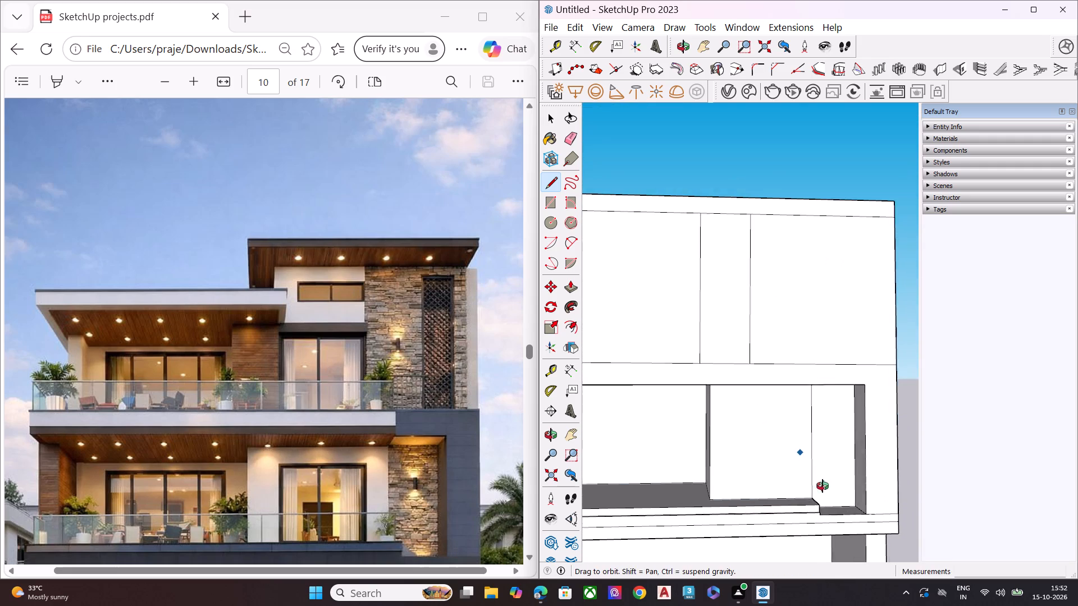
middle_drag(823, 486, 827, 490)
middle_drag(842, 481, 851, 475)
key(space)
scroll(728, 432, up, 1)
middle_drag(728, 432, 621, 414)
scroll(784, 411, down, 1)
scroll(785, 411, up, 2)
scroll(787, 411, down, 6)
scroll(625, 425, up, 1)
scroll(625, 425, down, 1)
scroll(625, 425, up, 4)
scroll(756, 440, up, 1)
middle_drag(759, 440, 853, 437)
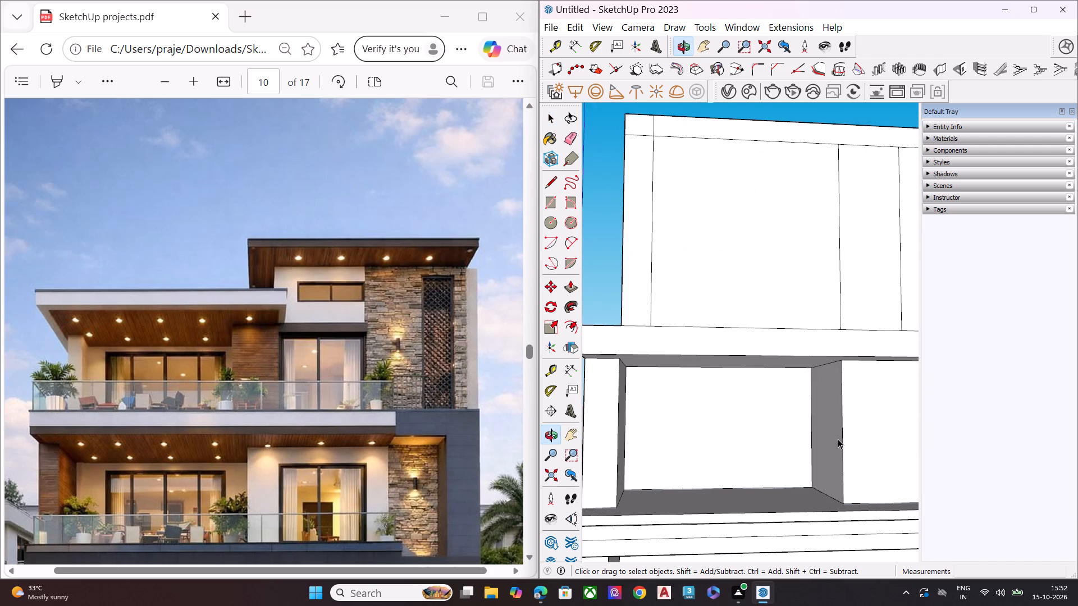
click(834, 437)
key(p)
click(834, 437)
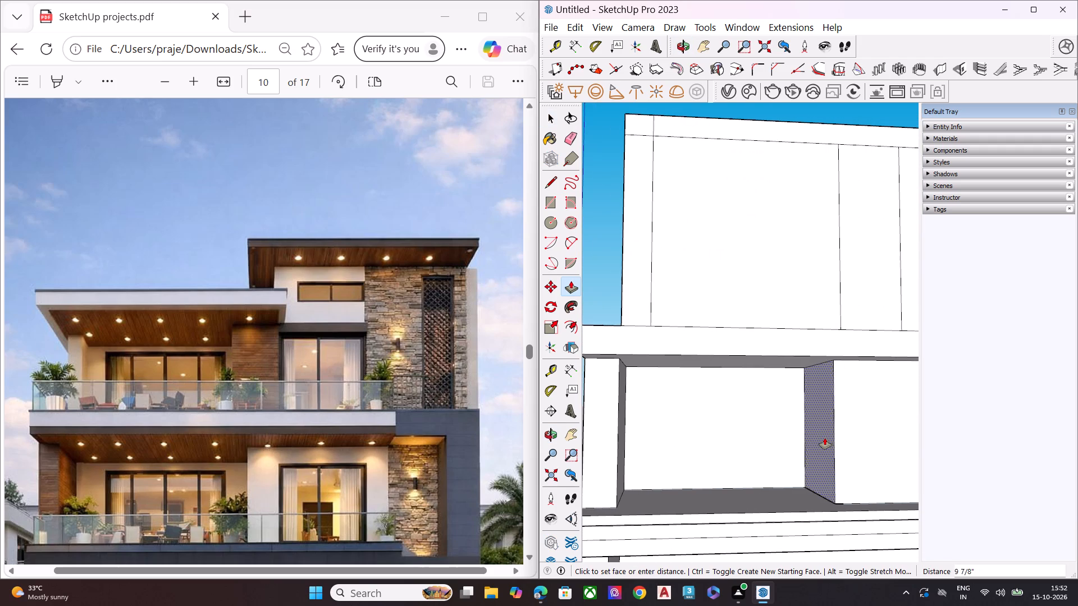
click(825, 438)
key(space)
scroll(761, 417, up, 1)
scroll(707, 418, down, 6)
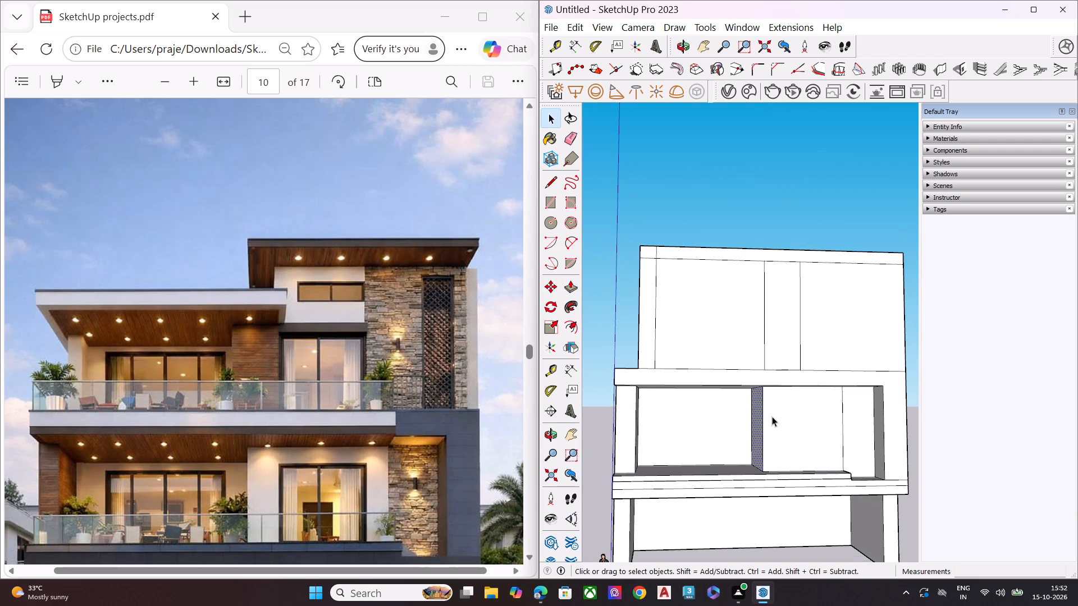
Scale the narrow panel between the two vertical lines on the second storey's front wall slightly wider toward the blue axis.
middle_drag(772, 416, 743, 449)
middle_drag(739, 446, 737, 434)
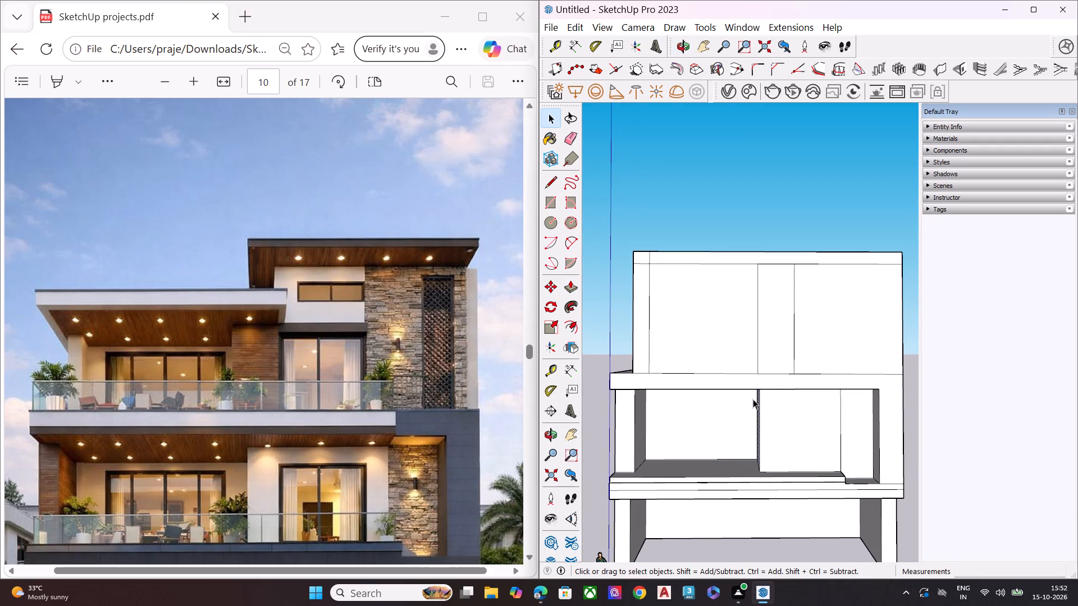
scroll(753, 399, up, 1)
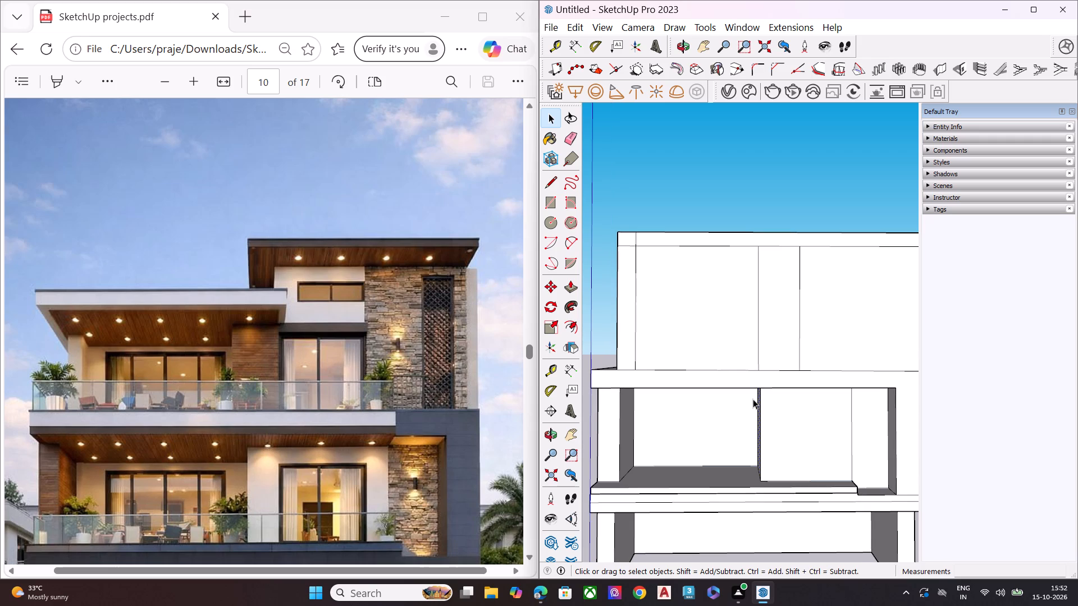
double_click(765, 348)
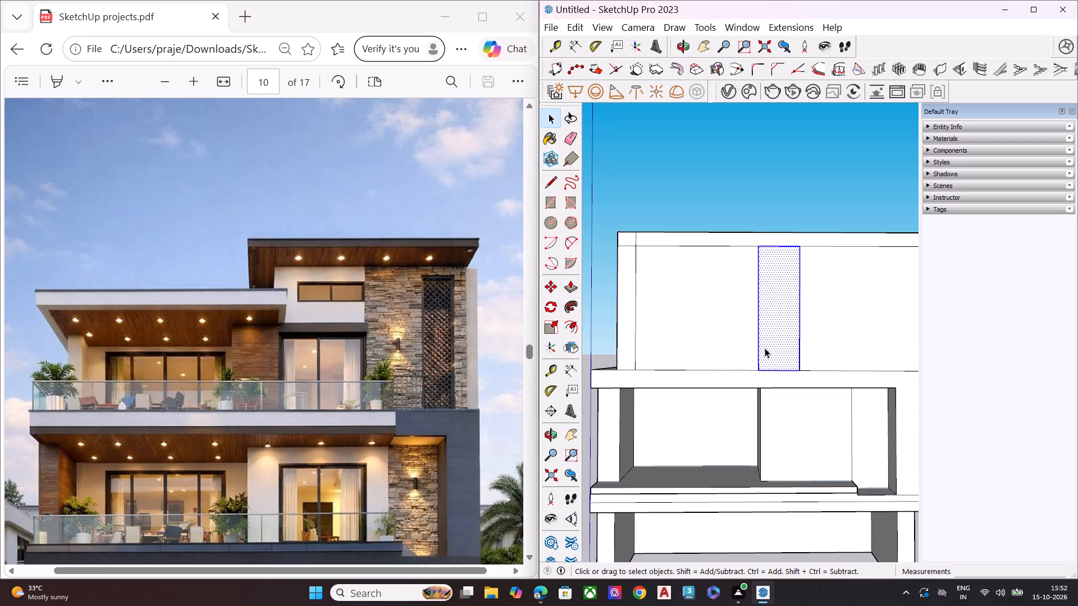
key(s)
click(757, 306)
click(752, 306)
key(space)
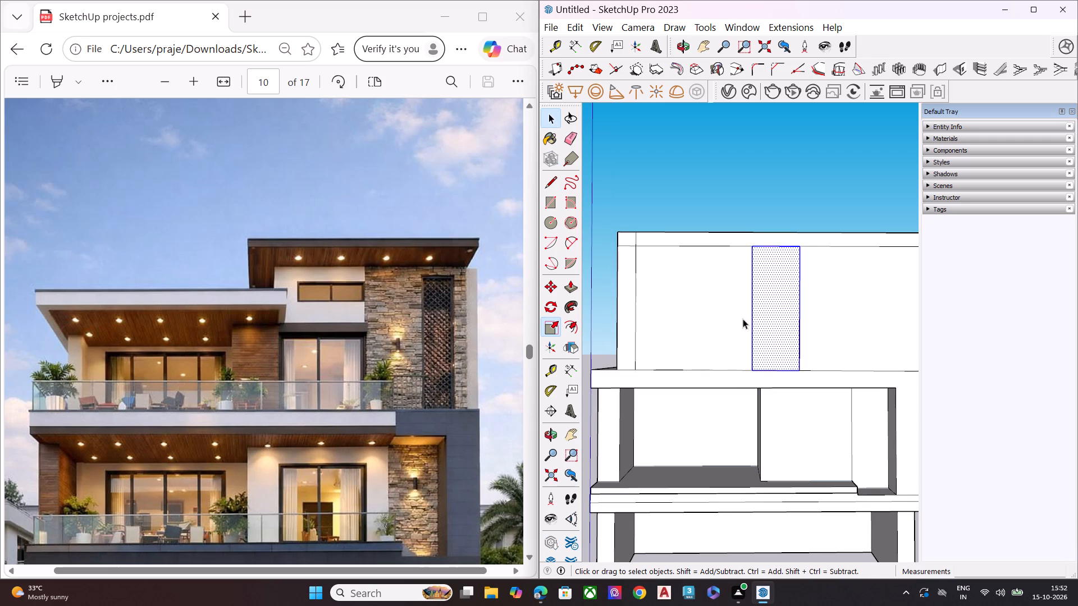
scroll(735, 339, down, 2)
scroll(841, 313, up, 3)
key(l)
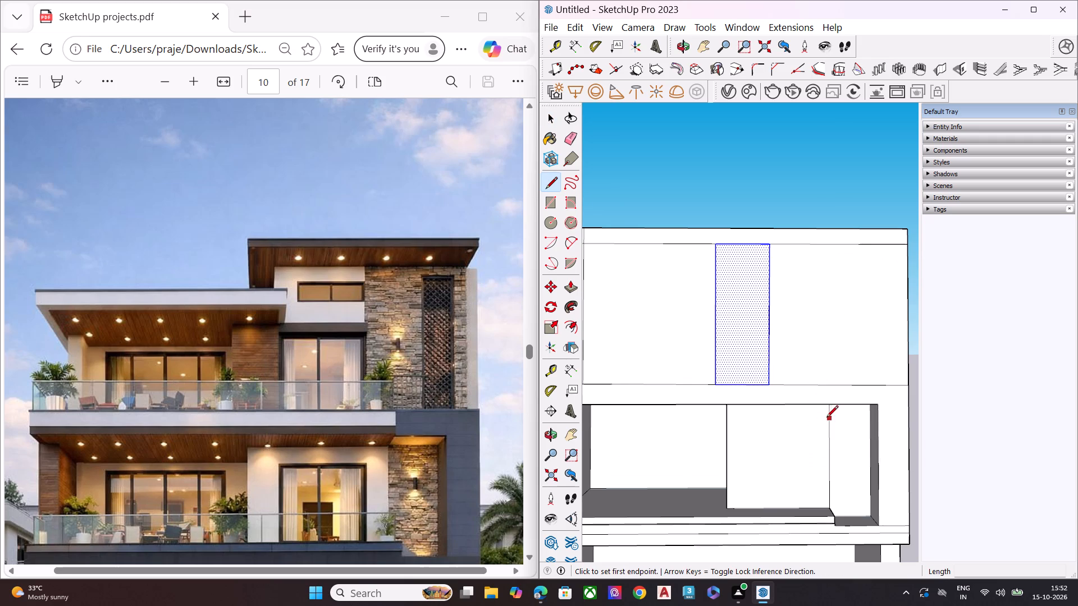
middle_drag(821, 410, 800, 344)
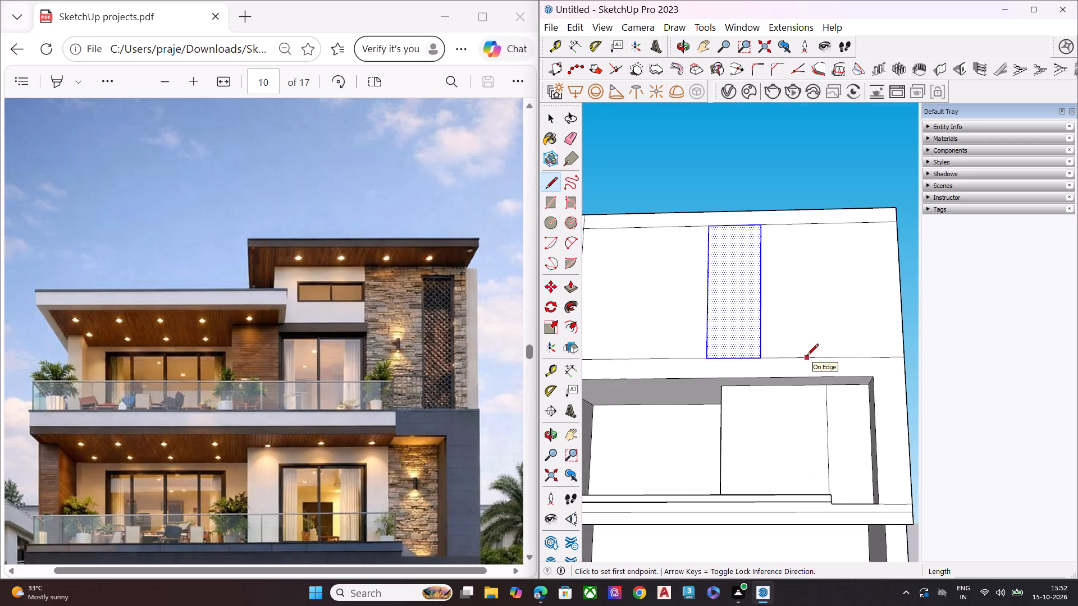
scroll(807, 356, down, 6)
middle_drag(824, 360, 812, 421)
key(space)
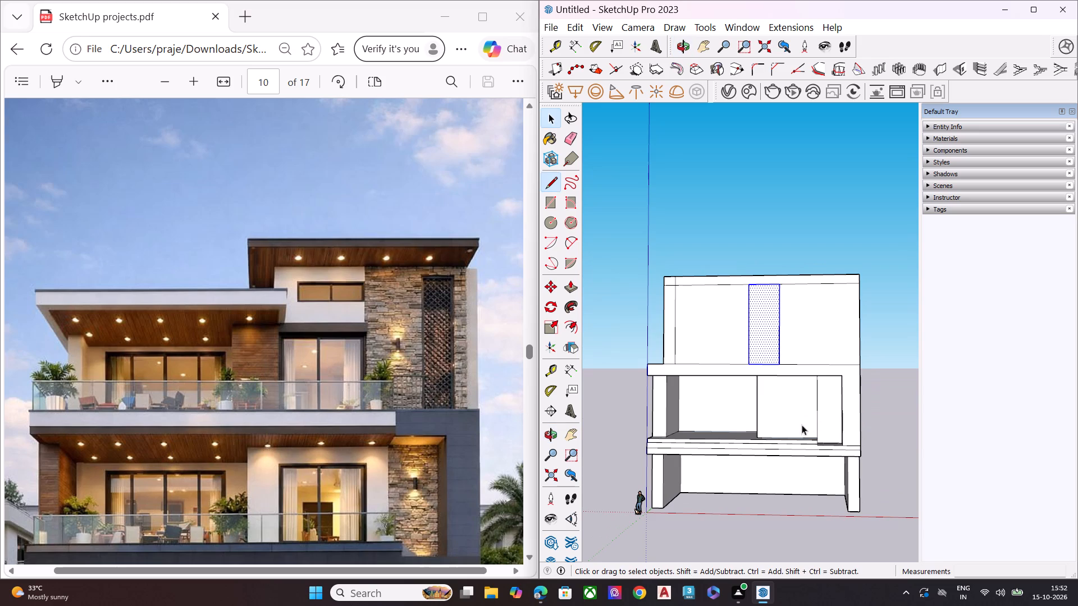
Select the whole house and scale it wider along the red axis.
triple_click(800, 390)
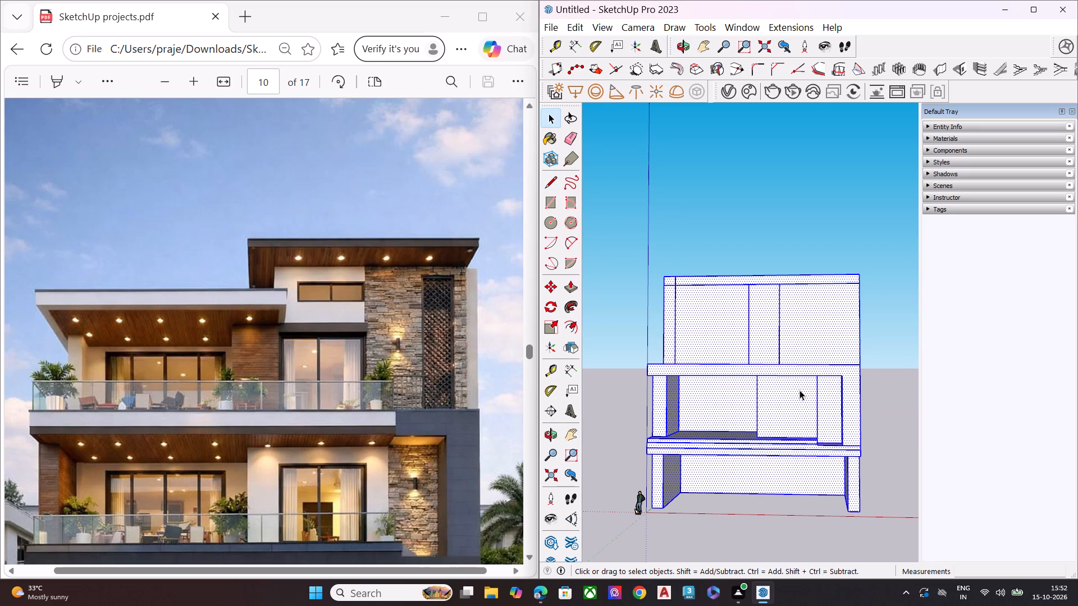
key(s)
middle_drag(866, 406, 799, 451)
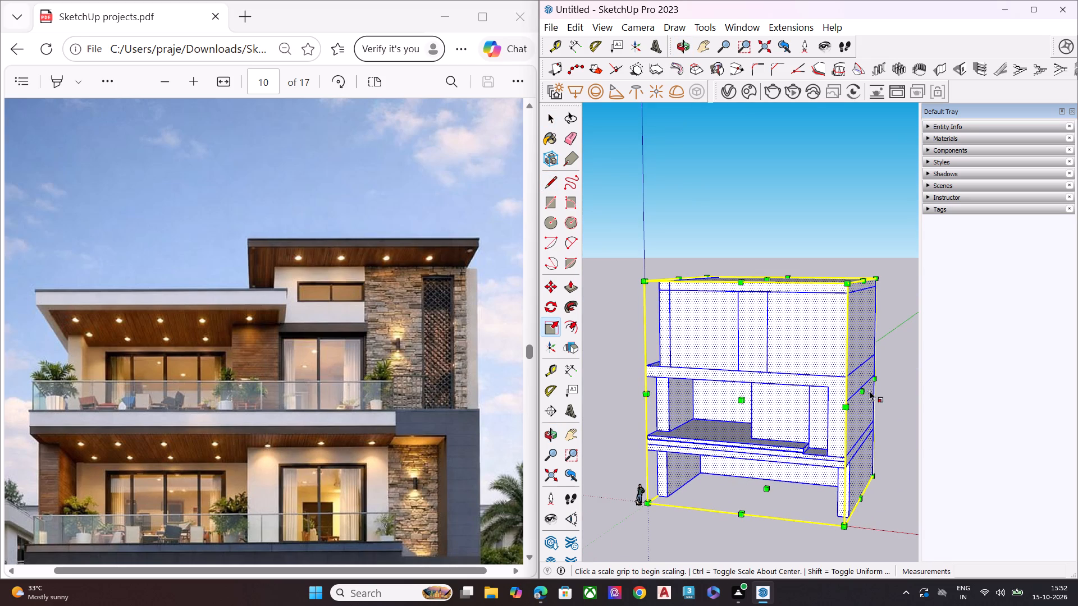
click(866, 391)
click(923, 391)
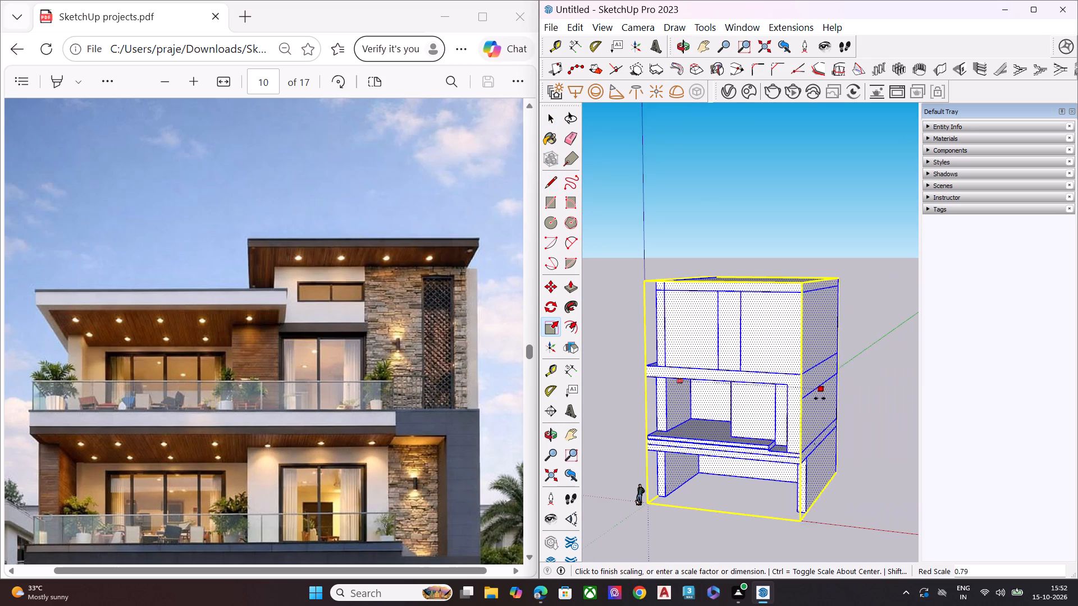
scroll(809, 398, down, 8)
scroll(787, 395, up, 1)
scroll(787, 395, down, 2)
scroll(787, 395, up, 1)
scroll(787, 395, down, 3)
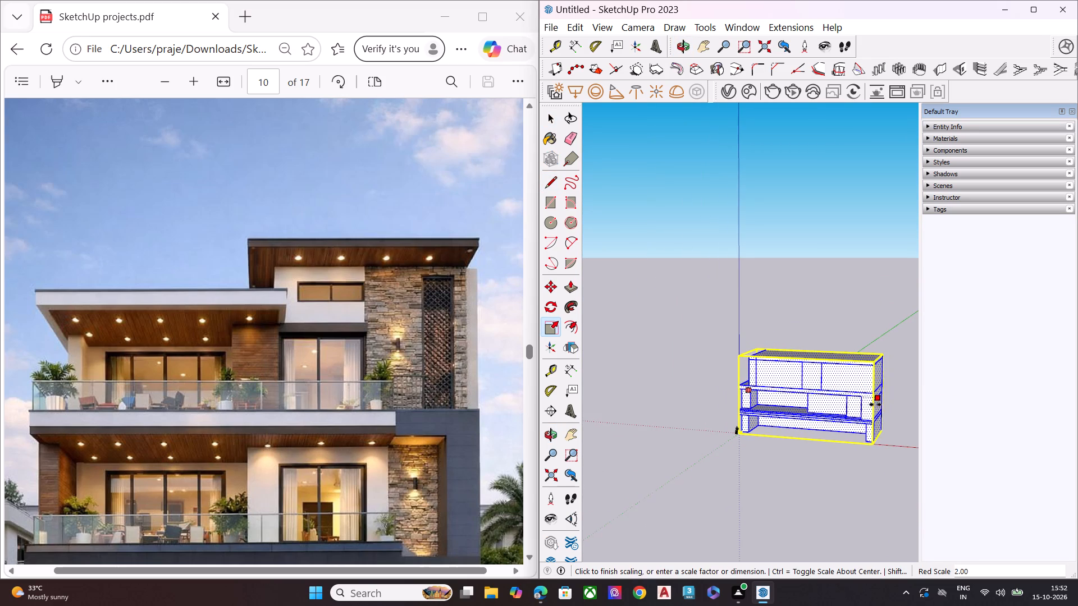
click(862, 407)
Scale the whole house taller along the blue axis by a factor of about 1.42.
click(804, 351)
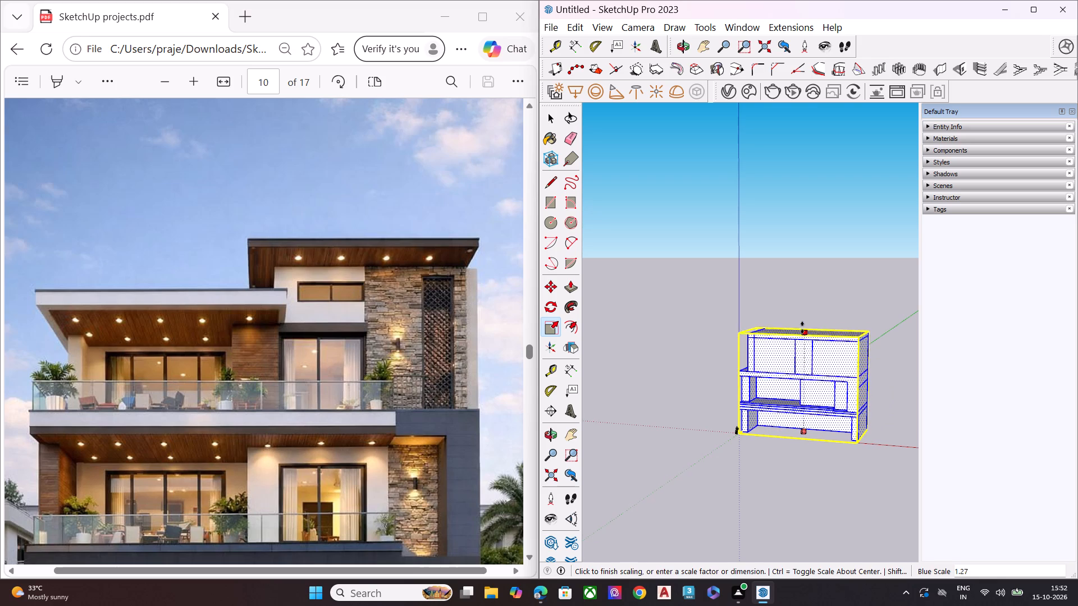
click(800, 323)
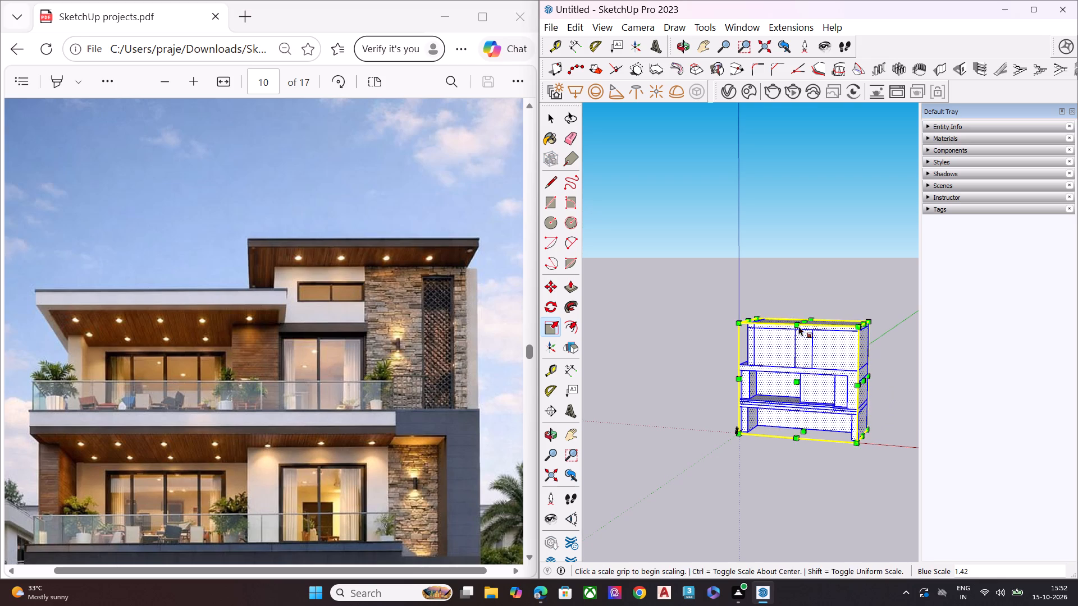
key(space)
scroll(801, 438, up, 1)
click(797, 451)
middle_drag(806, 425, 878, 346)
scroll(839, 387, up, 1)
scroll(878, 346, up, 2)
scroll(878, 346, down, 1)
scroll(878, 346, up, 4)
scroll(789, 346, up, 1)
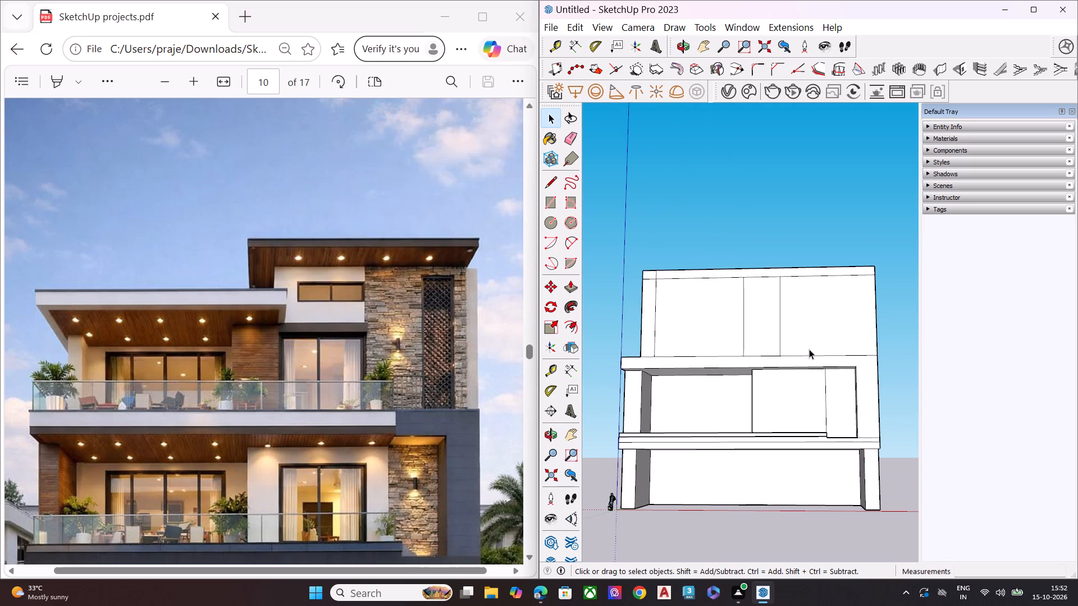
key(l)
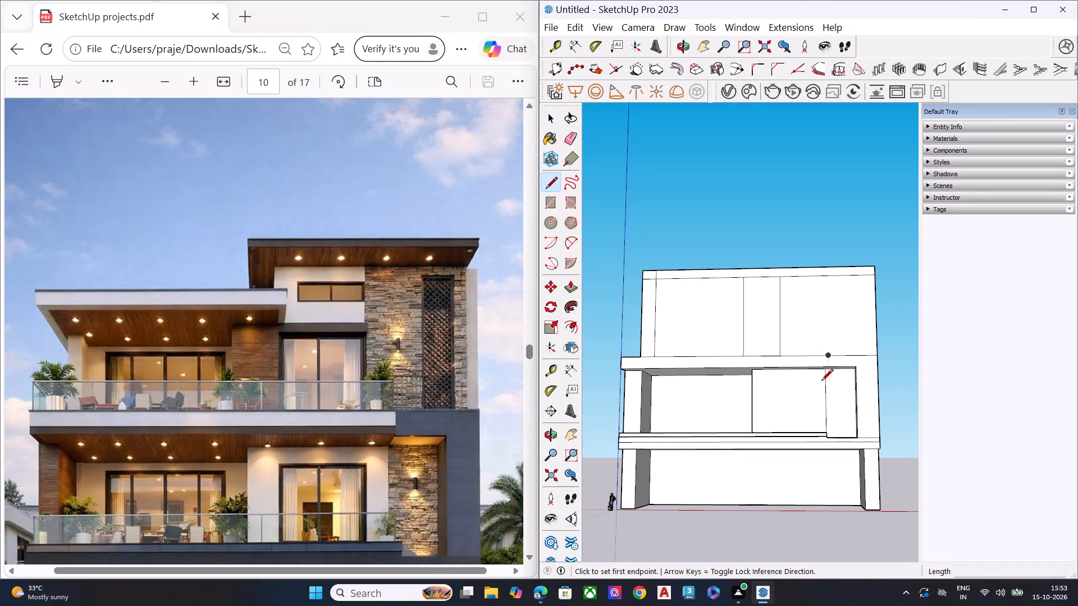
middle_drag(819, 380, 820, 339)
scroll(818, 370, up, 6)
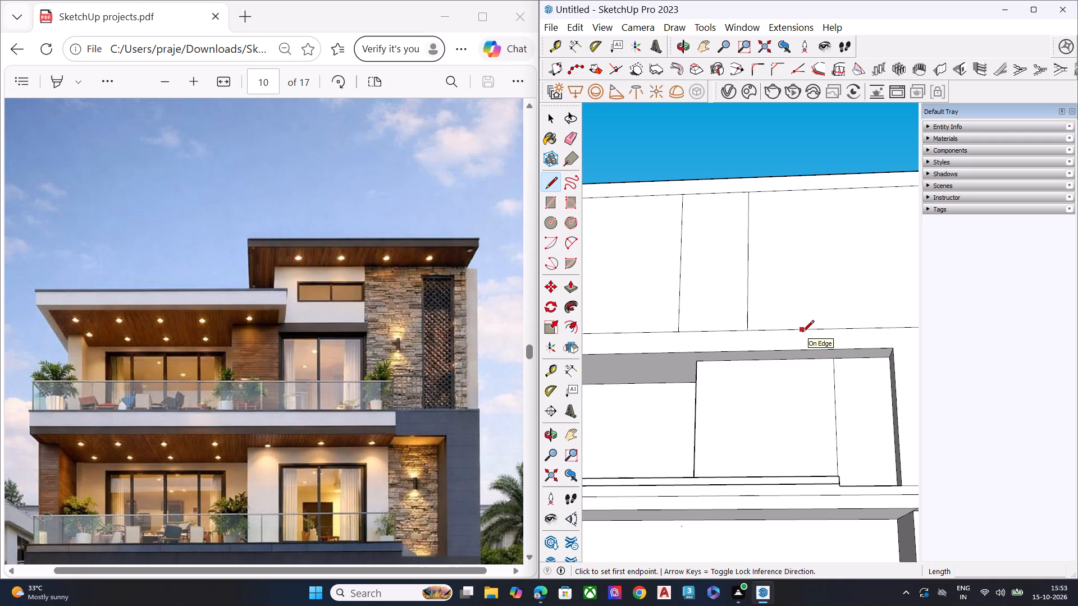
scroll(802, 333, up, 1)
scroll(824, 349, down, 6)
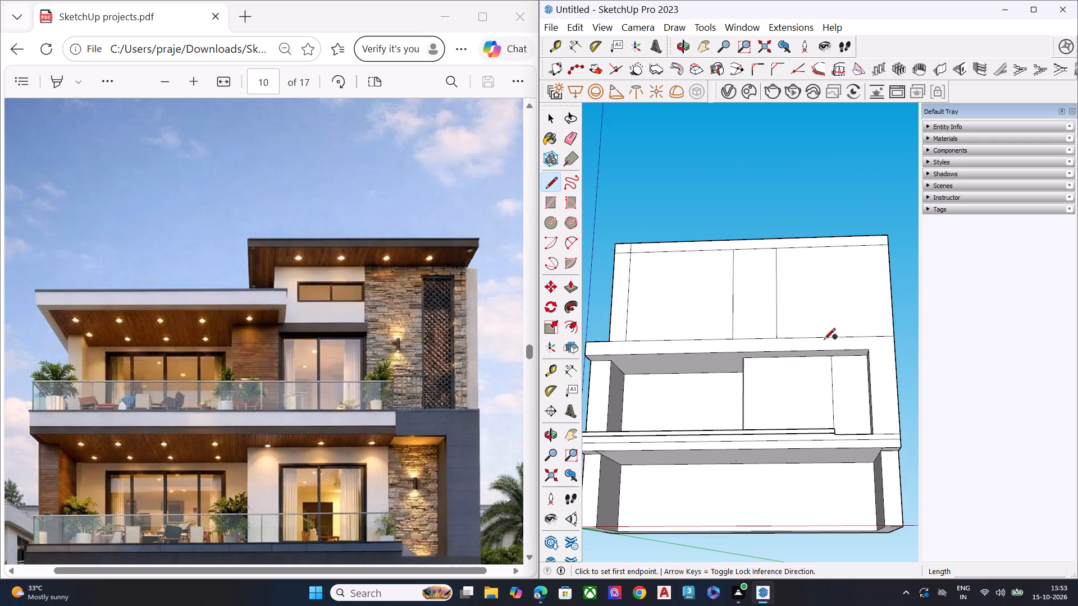
Undo the house and panel scaling, the recess side wall change and the two vertical panel lines on the second storey's front wall.
key(ctrl+z)
key(ctrl+z)
key(ctrl+z)
key(ctrl+z)
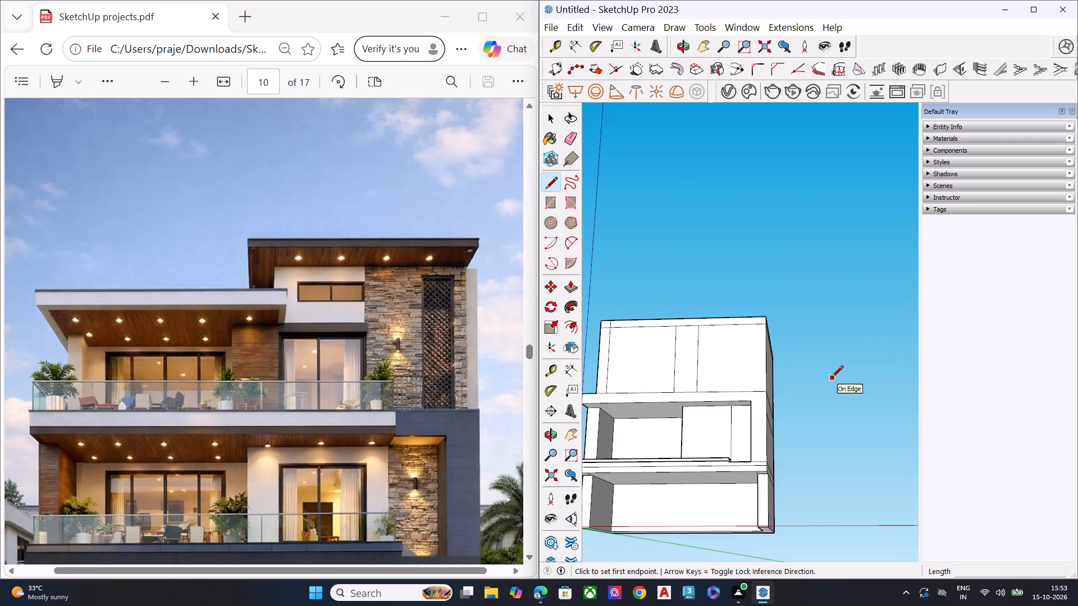
key(ctrl+z)
key(ctrl+z)
scroll(829, 377, down, 5)
middle_drag(758, 391, 761, 498)
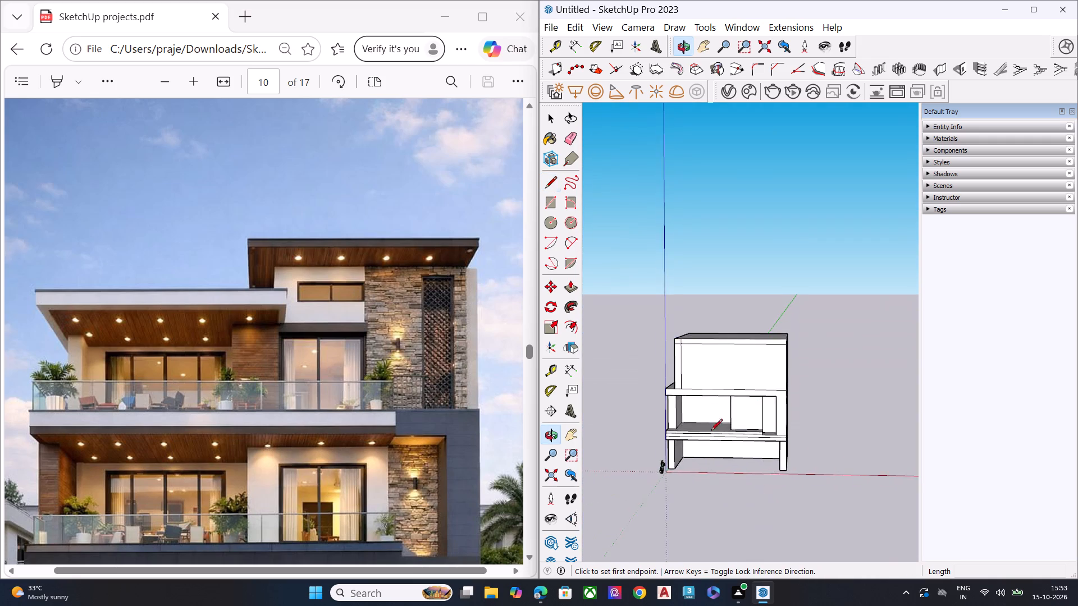
Draw two vertical lines about 19' tall on the second storey's front wall, dividing it into a wide bay and two narrower panels.
scroll(705, 417, up, 7)
key(space)
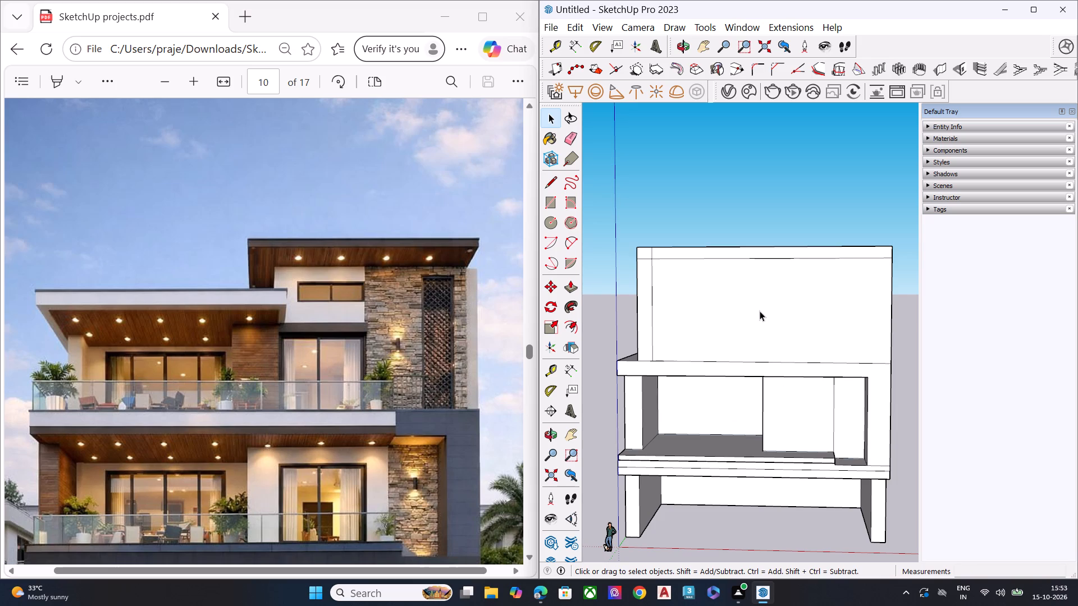
key(l)
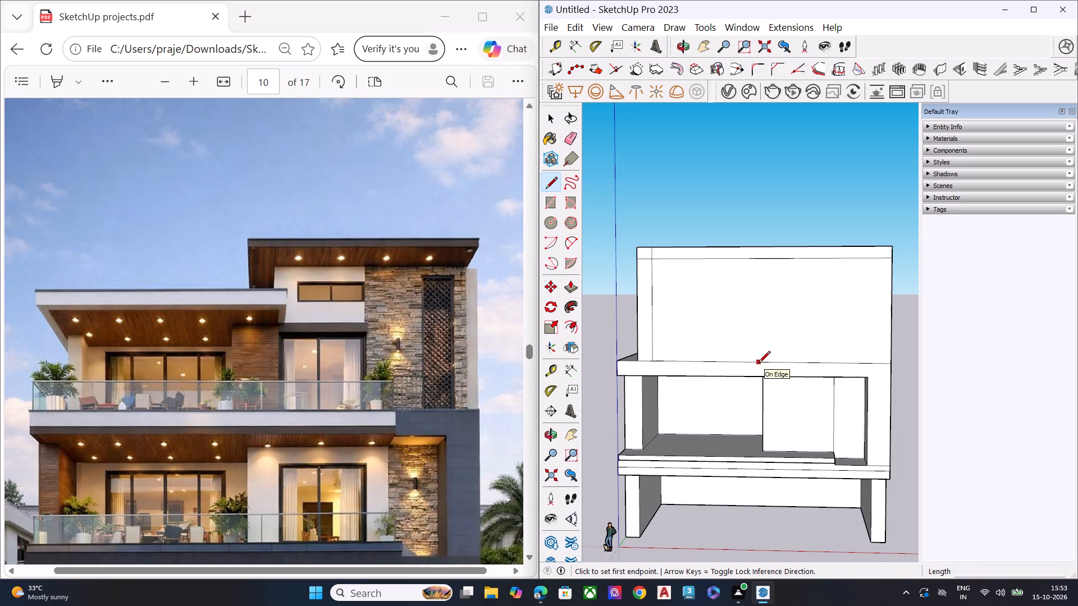
click(759, 364)
click(756, 261)
key(space)
click(715, 305)
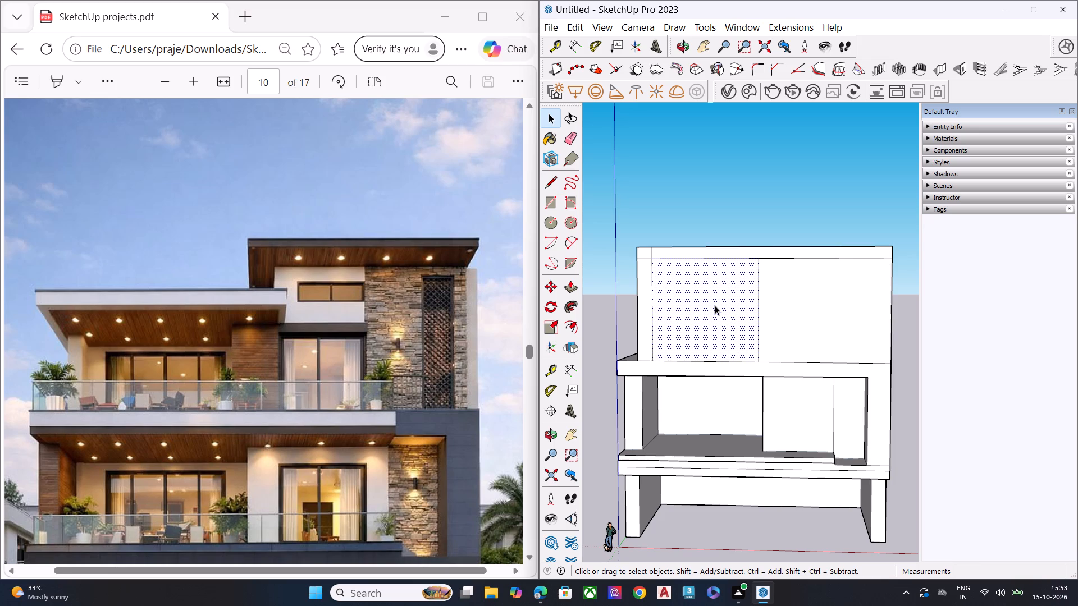
key(space)
key(l)
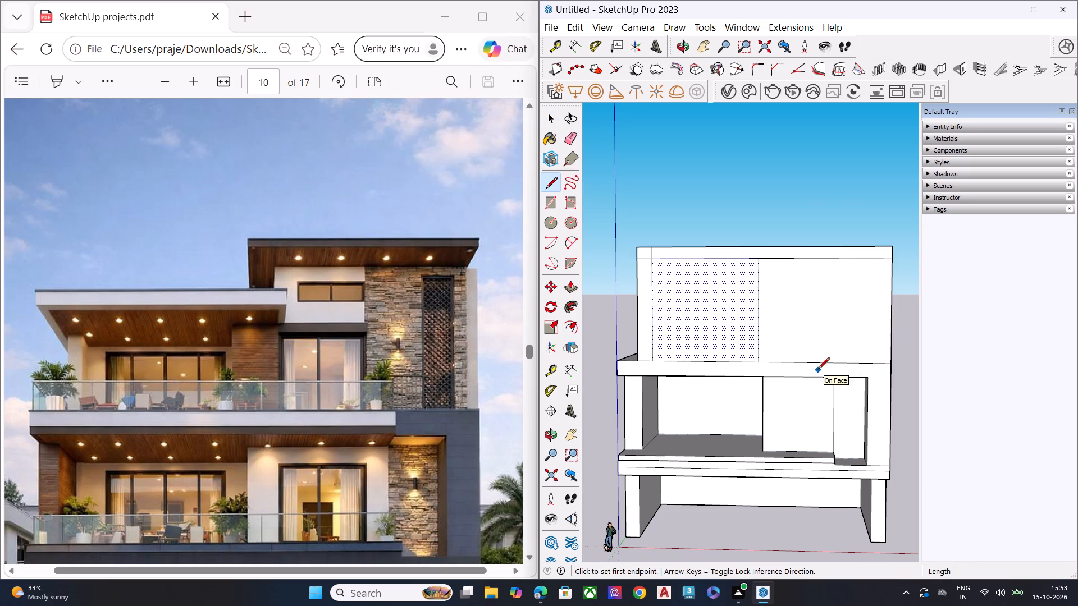
click(826, 362)
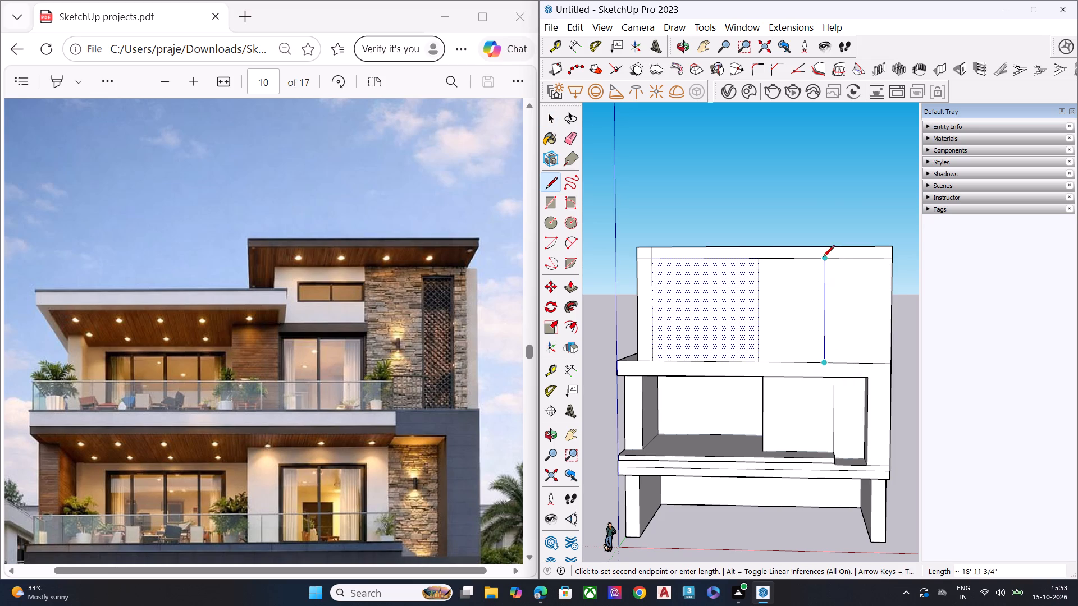
click(823, 258)
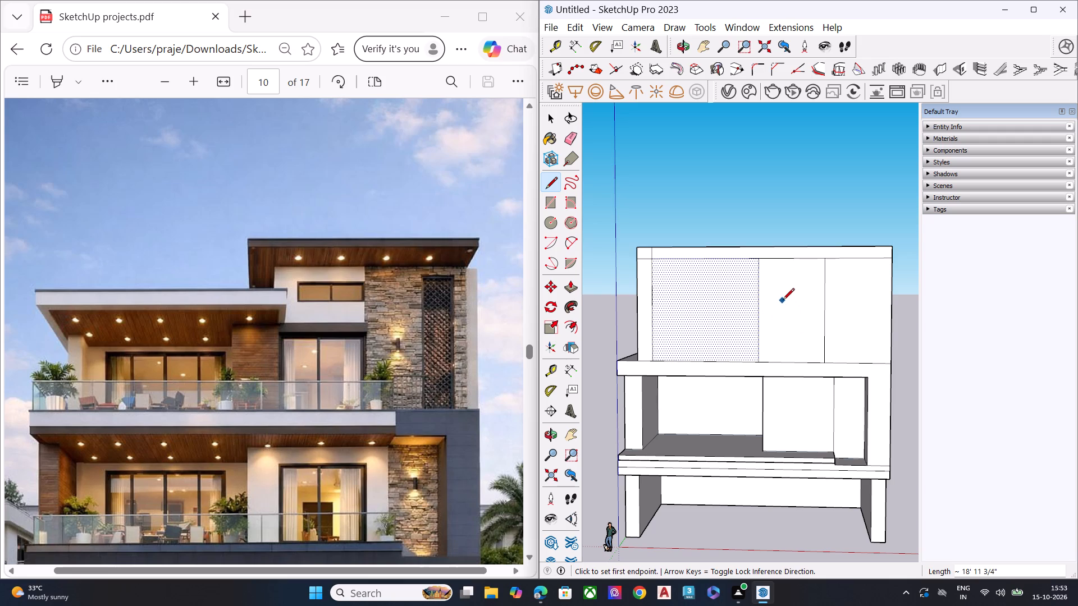
key(space)
Push the wide bay between the narrow end pier and the first vertical line deep into the second storey to form the balcony recess.
scroll(787, 316, down, 3)
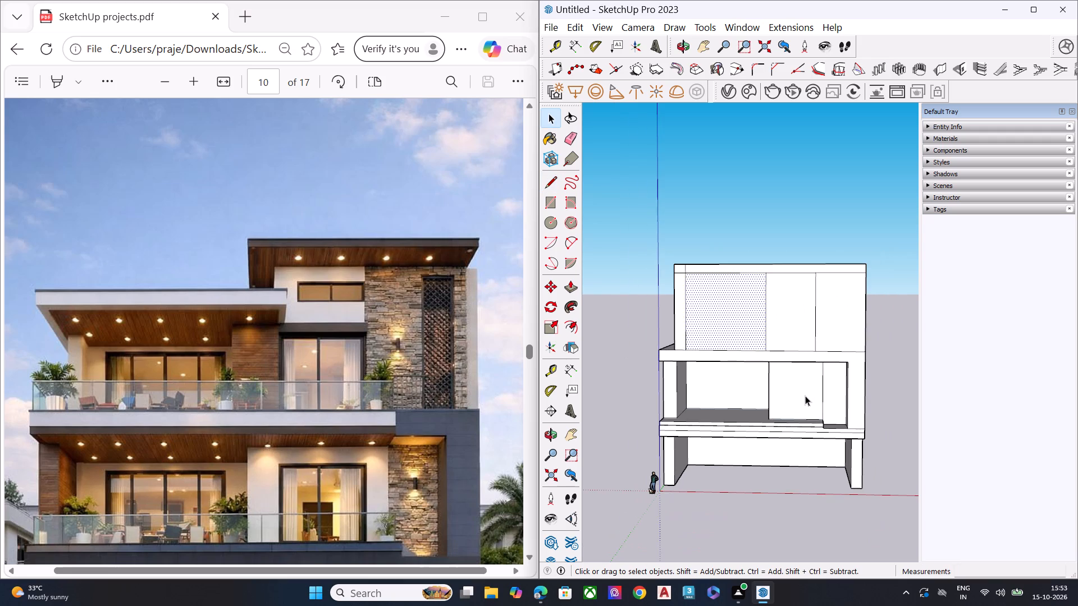
middle_drag(799, 393, 797, 324)
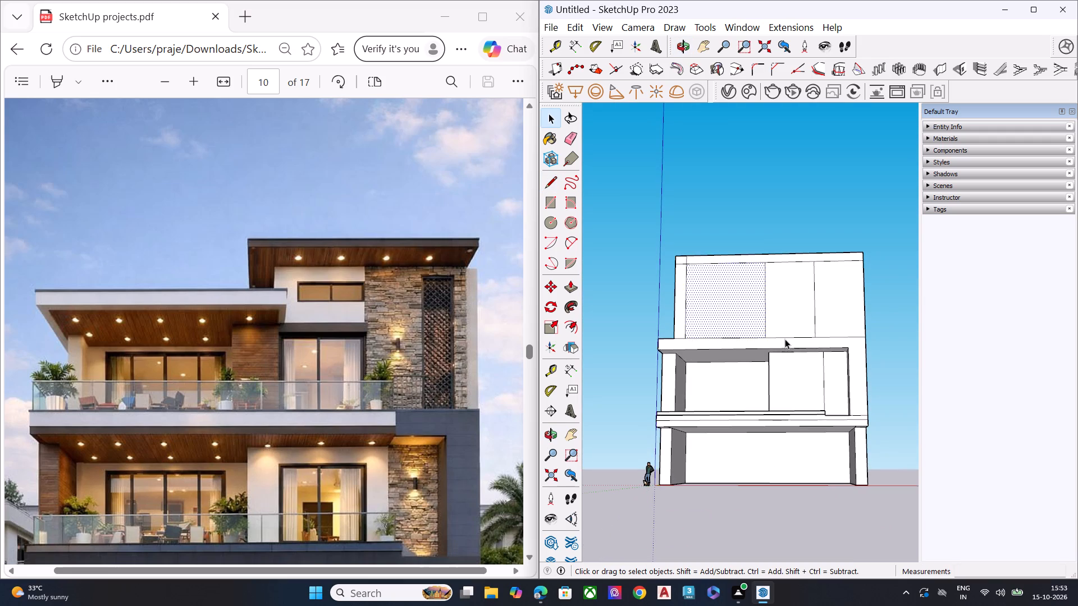
scroll(785, 338, up, 8)
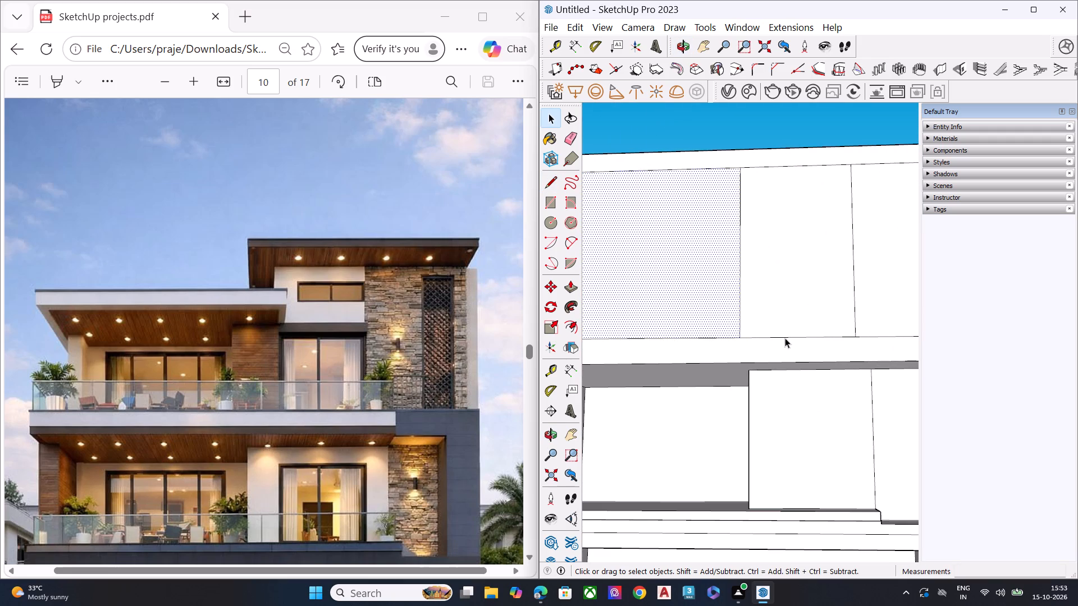
middle_drag(774, 311, 784, 349)
key(space)
click(792, 330)
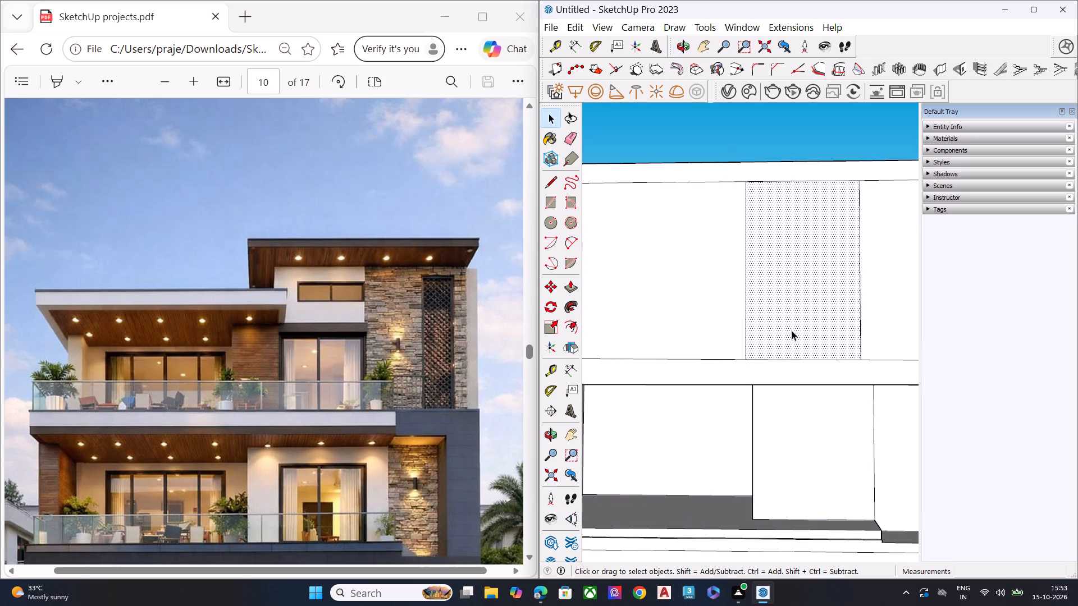
key(space)
scroll(730, 311, down, 1)
middle_drag(731, 311, 751, 338)
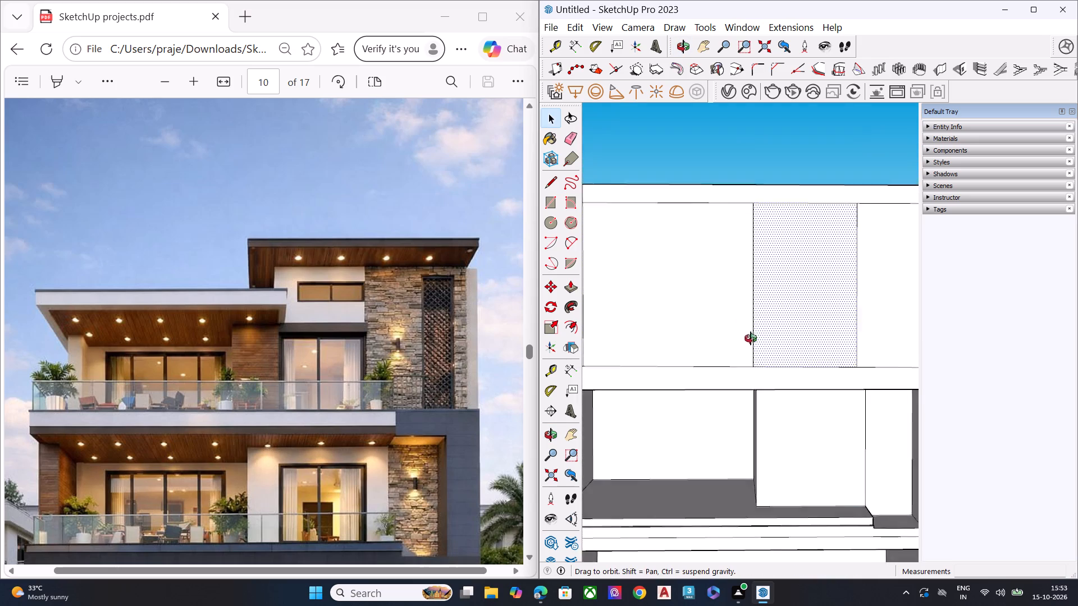
middle_drag(751, 338, 874, 377)
click(778, 342)
key(p)
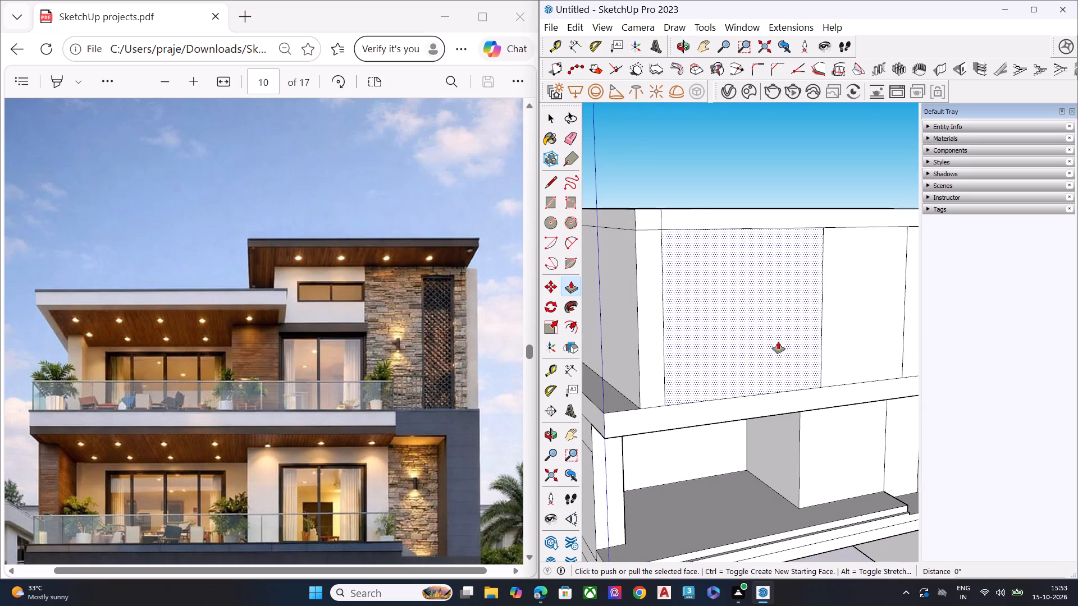
click(778, 342)
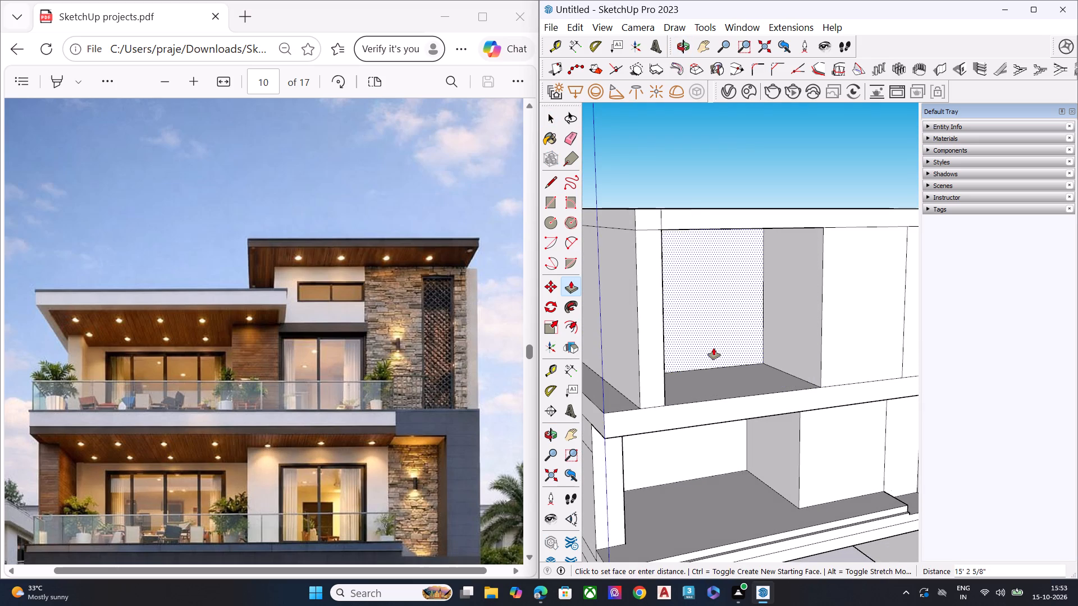
click(707, 346)
Push the narrow end pier beside the second storey's balcony recess back 8' 1/4".
key(space)
click(645, 337)
key(p)
click(645, 337)
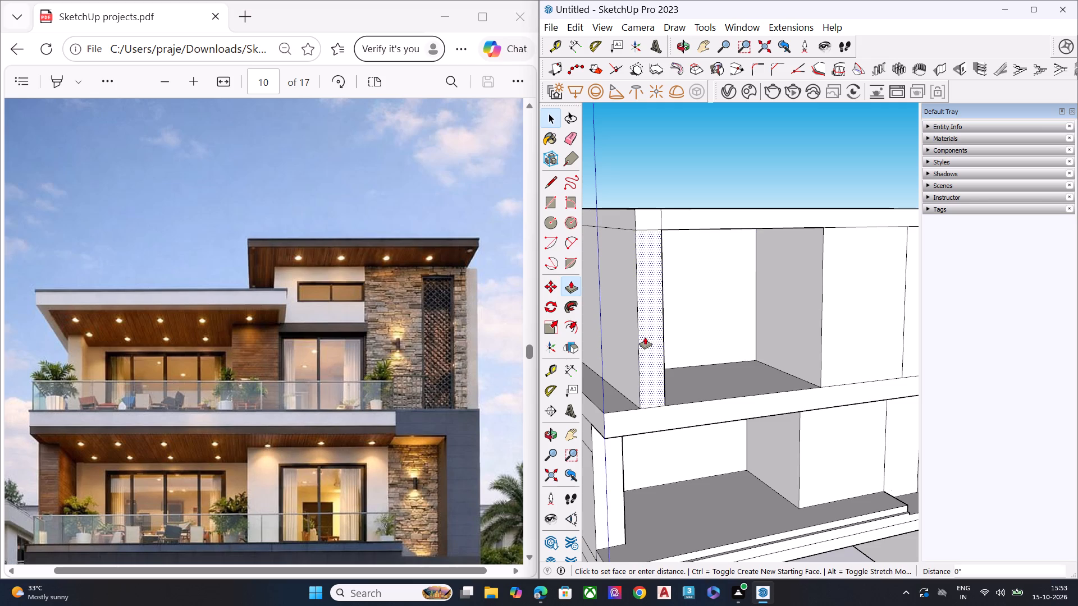
click(629, 313)
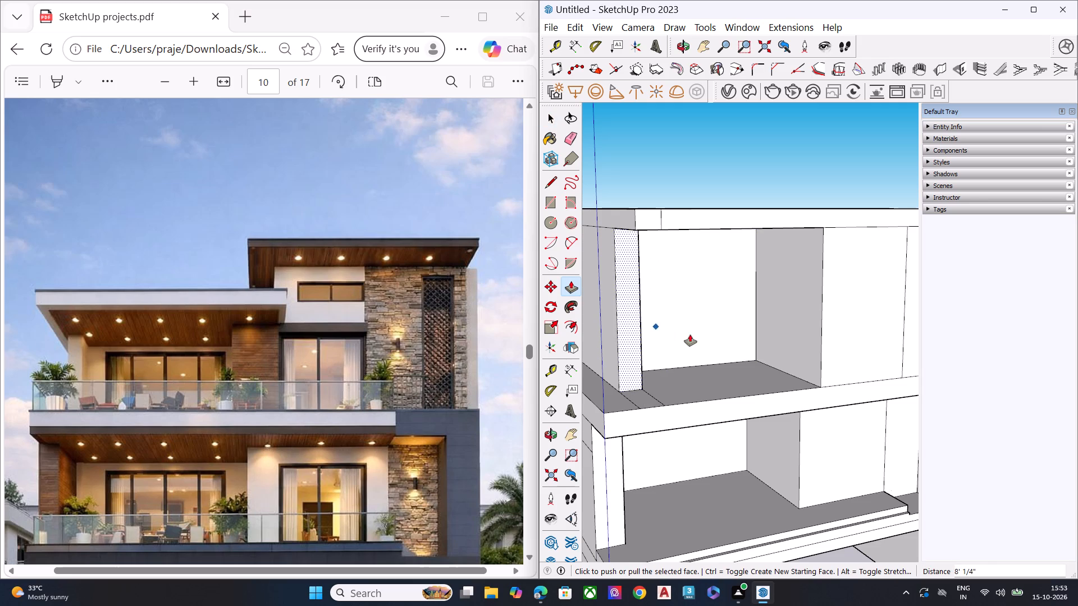
Push the same end pier further back so it sits closer to the recess's rear wall.
middle_drag(697, 339, 599, 277)
scroll(599, 277, up, 2)
scroll(616, 300, down, 2)
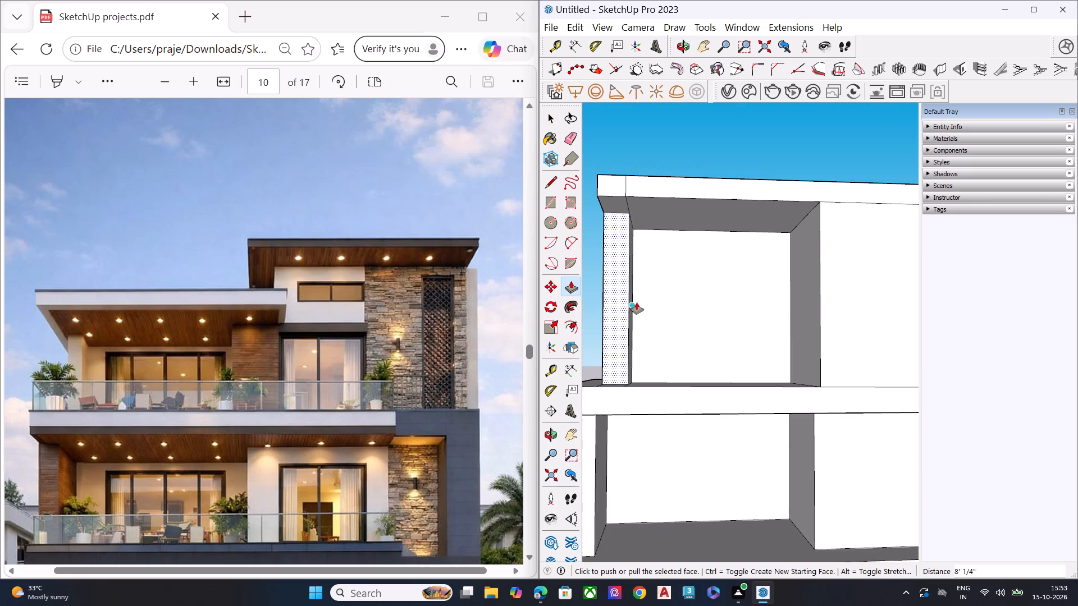
scroll(637, 302, down, 2)
middle_drag(699, 334, 563, 319)
scroll(602, 286, up, 4)
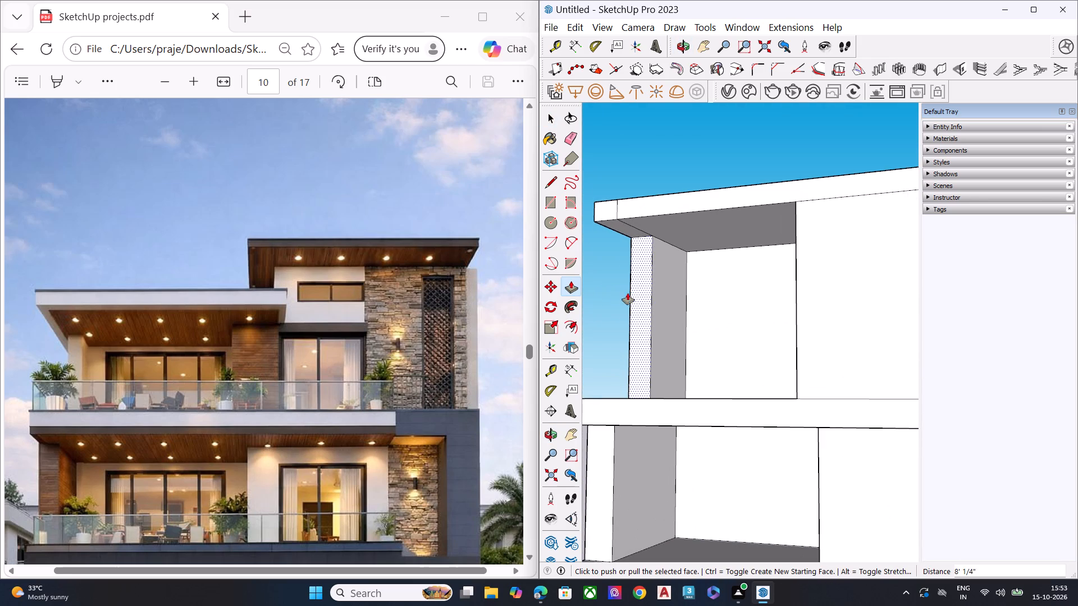
click(638, 301)
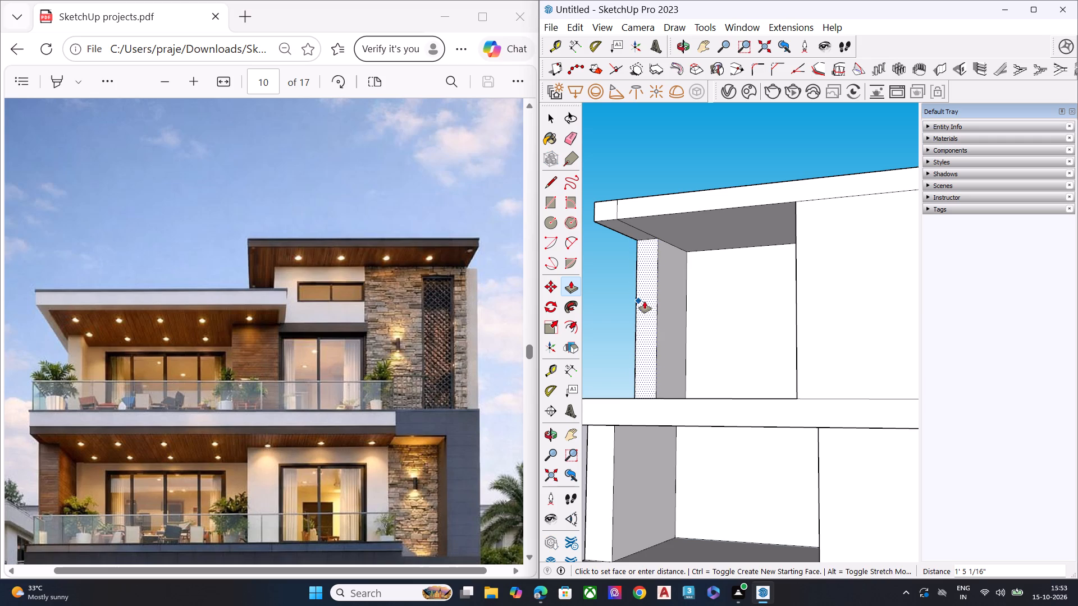
click(658, 300)
Push the middle panel between the two vertical lines on the second storey's front wall back 6' 5".
middle_drag(667, 361, 686, 390)
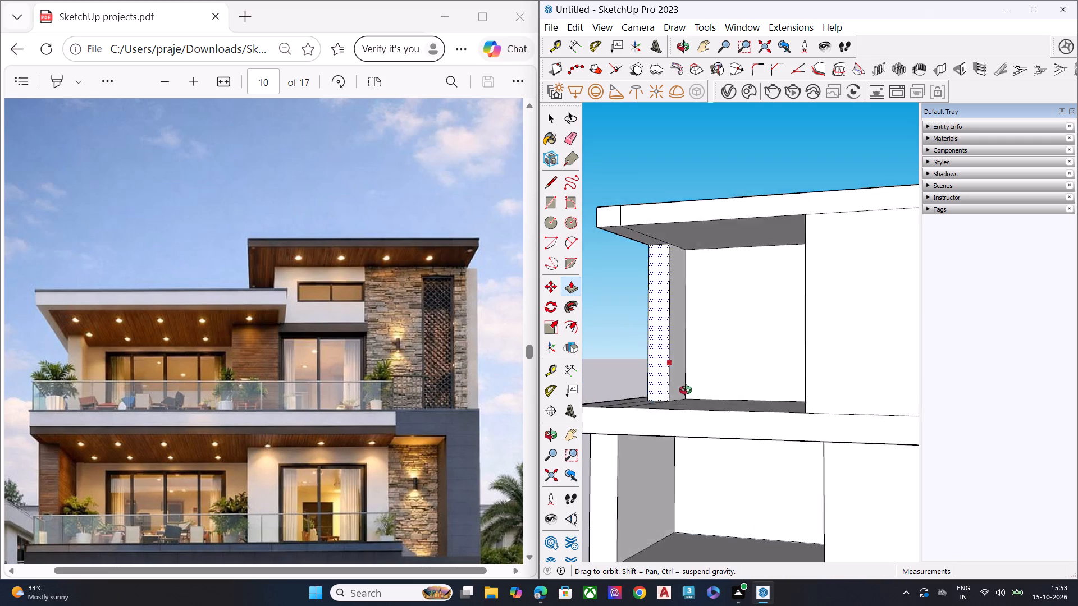
middle_drag(686, 390, 762, 425)
scroll(768, 416, up, 1)
scroll(729, 374, down, 10)
scroll(820, 377, up, 5)
click(792, 364)
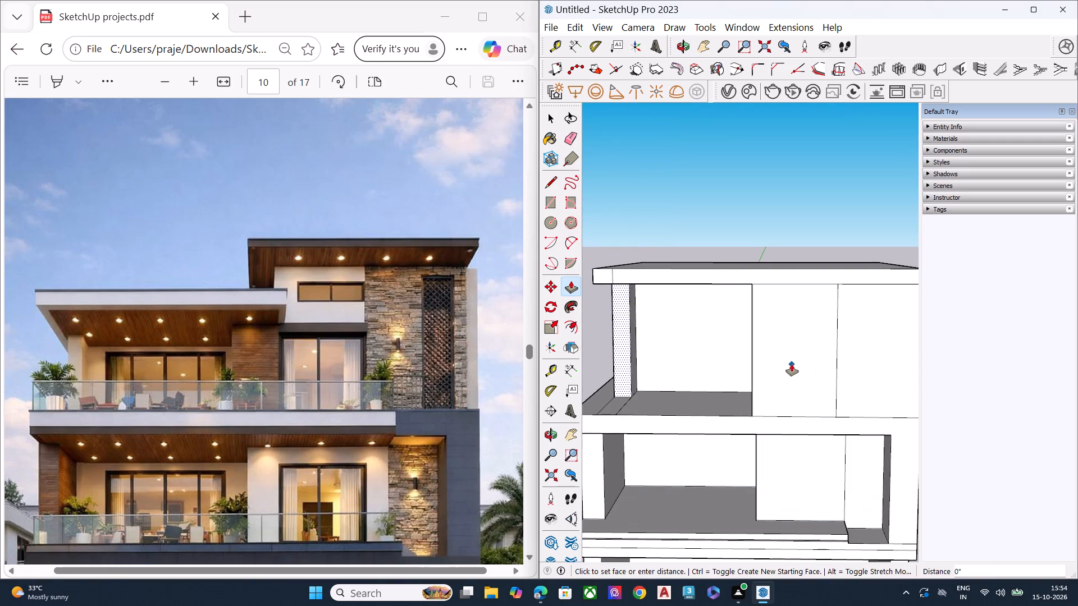
key(Escape)
key(space)
click(769, 377)
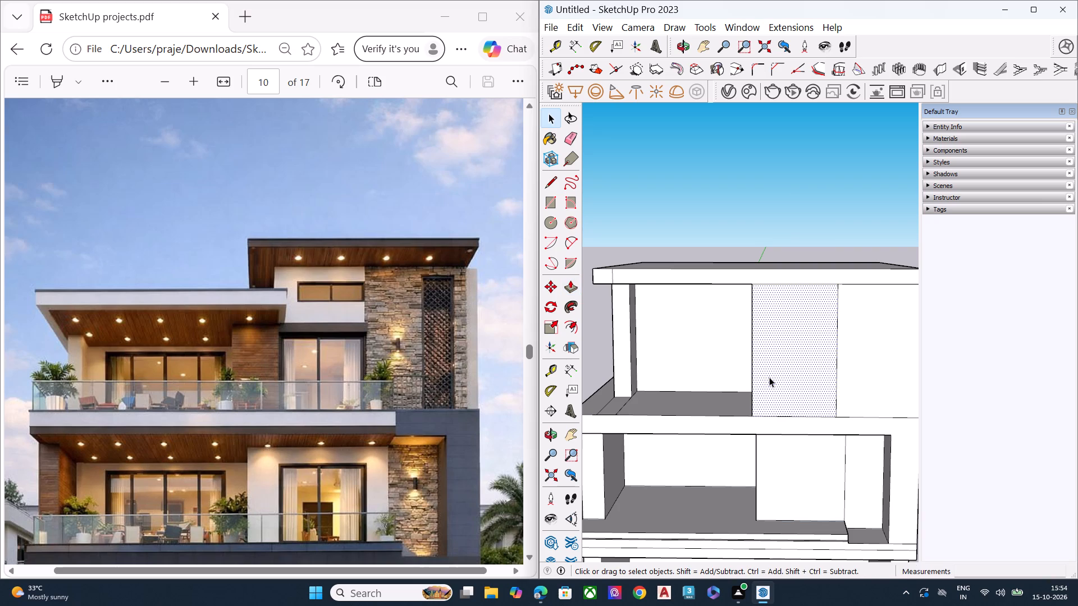
key(p)
click(770, 377)
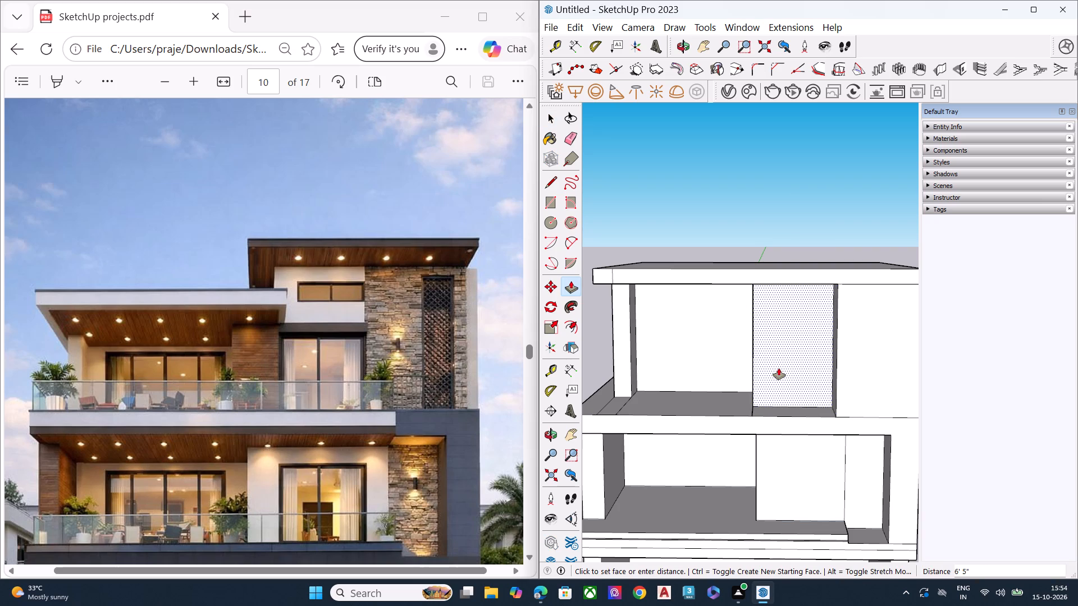
click(779, 368)
Push the outer panel of the second storey's front wall back 6' 5", flush with the middle panel.
key(space)
scroll(646, 362, down, 4)
middle_drag(841, 383, 629, 404)
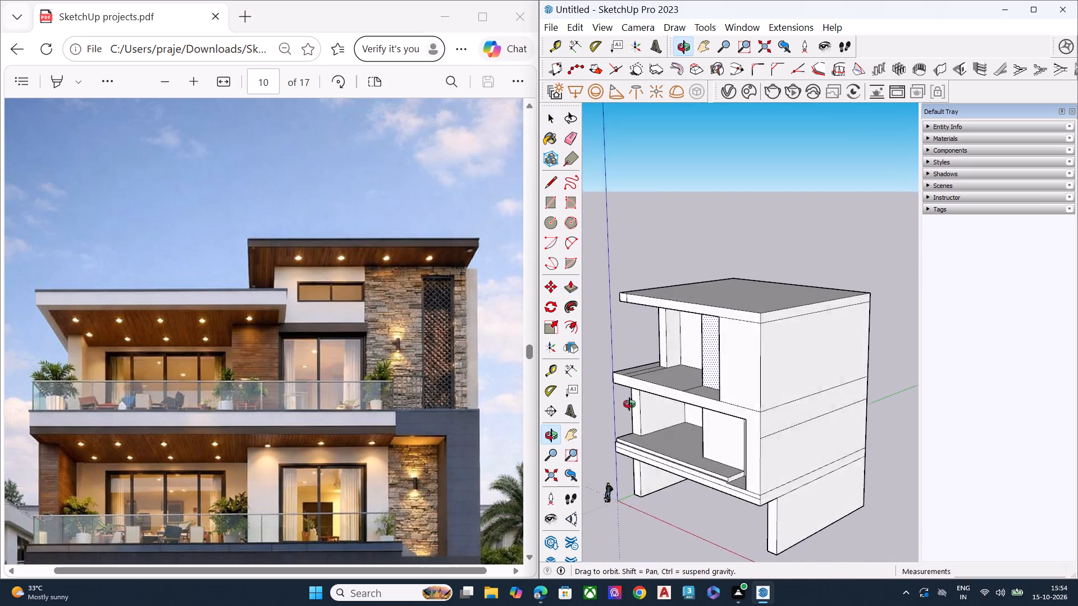
middle_drag(629, 404, 629, 404)
scroll(689, 380, up, 5)
click(748, 367)
key(p)
click(748, 367)
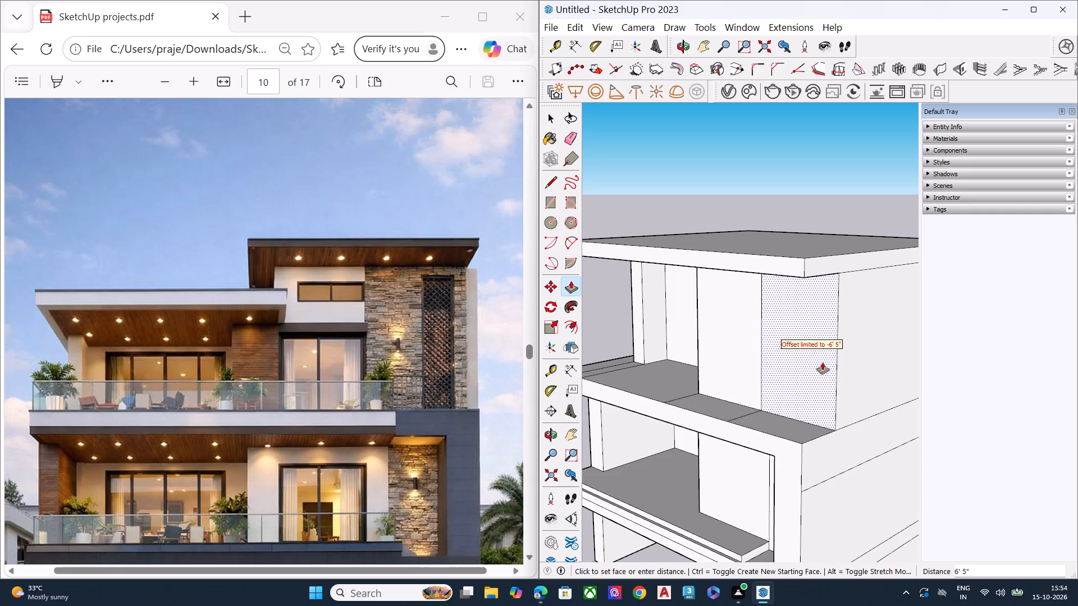
click(857, 413)
key(space)
Delete the two leftover lines crossing the second storey's floor slab in front of the pushed-back panels.
middle_drag(783, 408, 748, 430)
scroll(748, 430, up, 3)
scroll(748, 430, down, 1)
scroll(748, 430, up, 4)
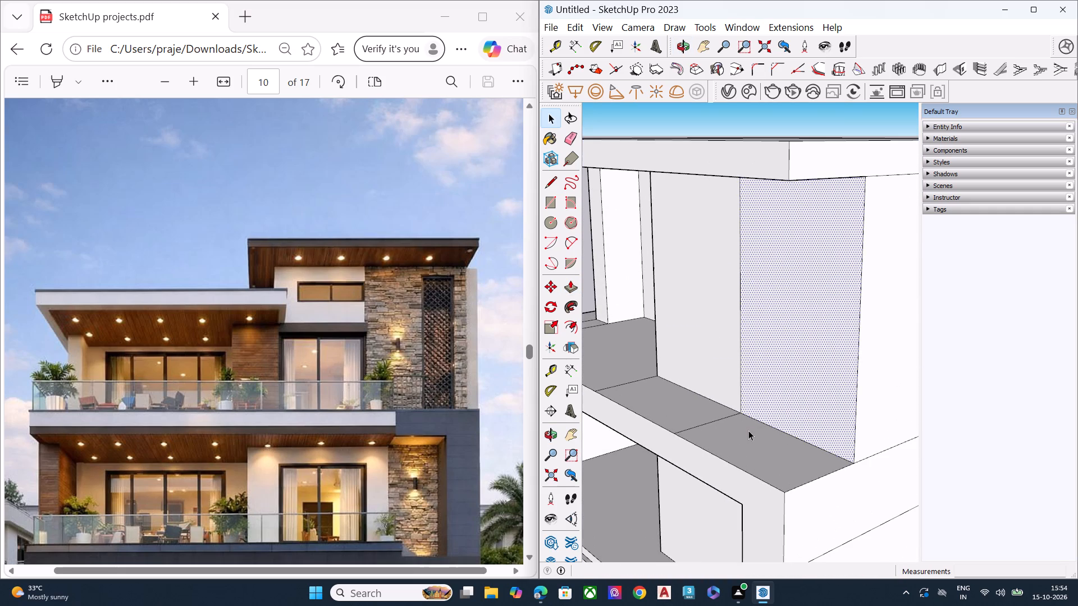
click(711, 423)
key(Delete)
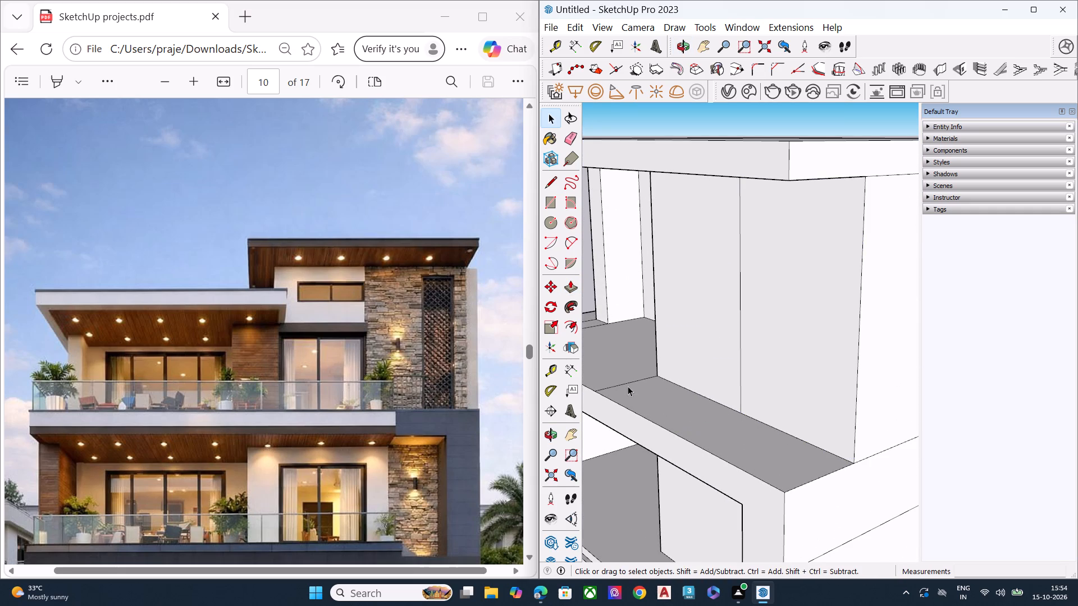
click(627, 379)
click(632, 383)
key(Delete)
Erase the leftover floor line running from the end pier's outer corner to the front of the second storey's slab.
scroll(771, 377, down, 7)
middle_drag(626, 341, 725, 423)
scroll(717, 417, up, 3)
scroll(587, 374, down, 1)
scroll(587, 374, up, 3)
scroll(640, 369, up, 3)
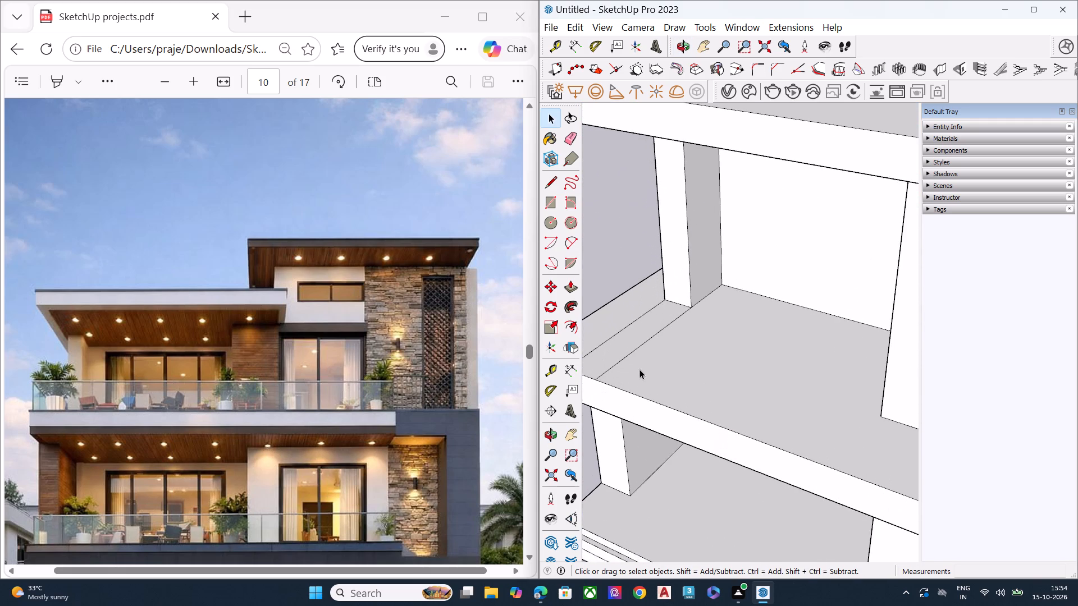
key(e)
click(612, 334)
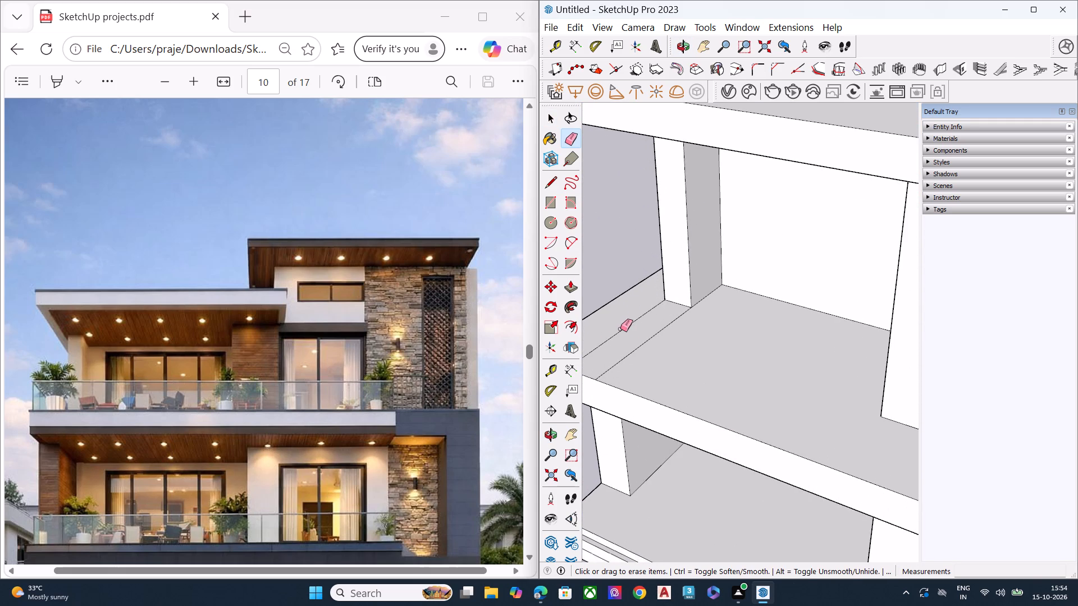
click(620, 329)
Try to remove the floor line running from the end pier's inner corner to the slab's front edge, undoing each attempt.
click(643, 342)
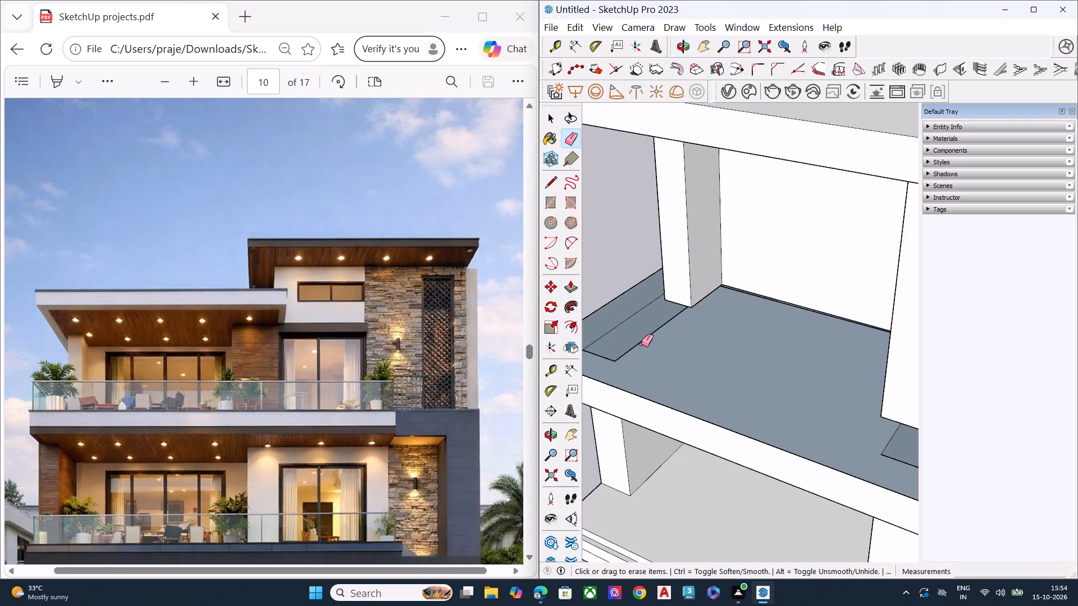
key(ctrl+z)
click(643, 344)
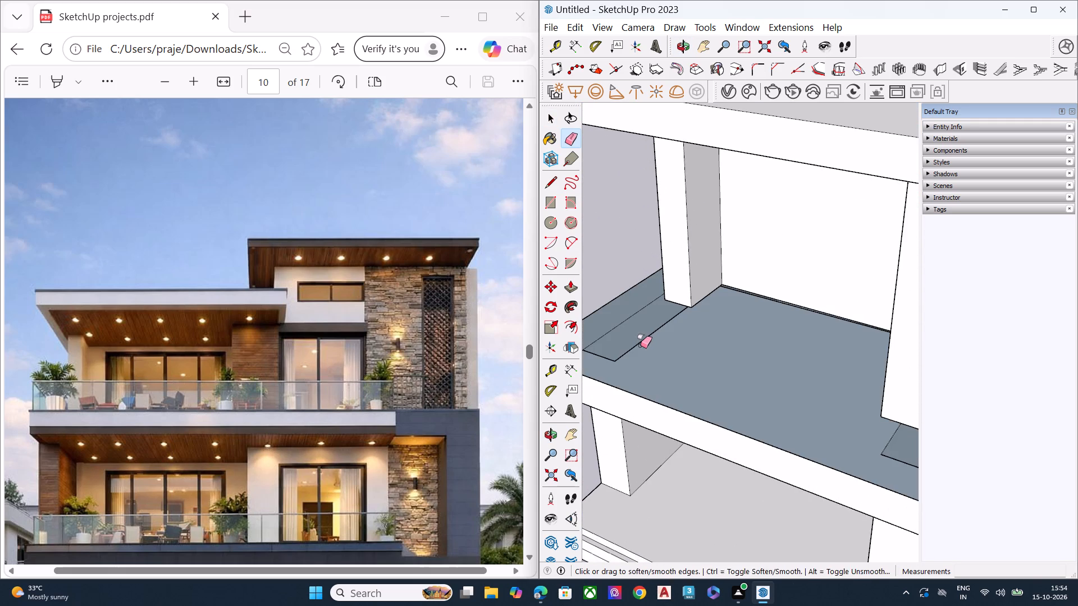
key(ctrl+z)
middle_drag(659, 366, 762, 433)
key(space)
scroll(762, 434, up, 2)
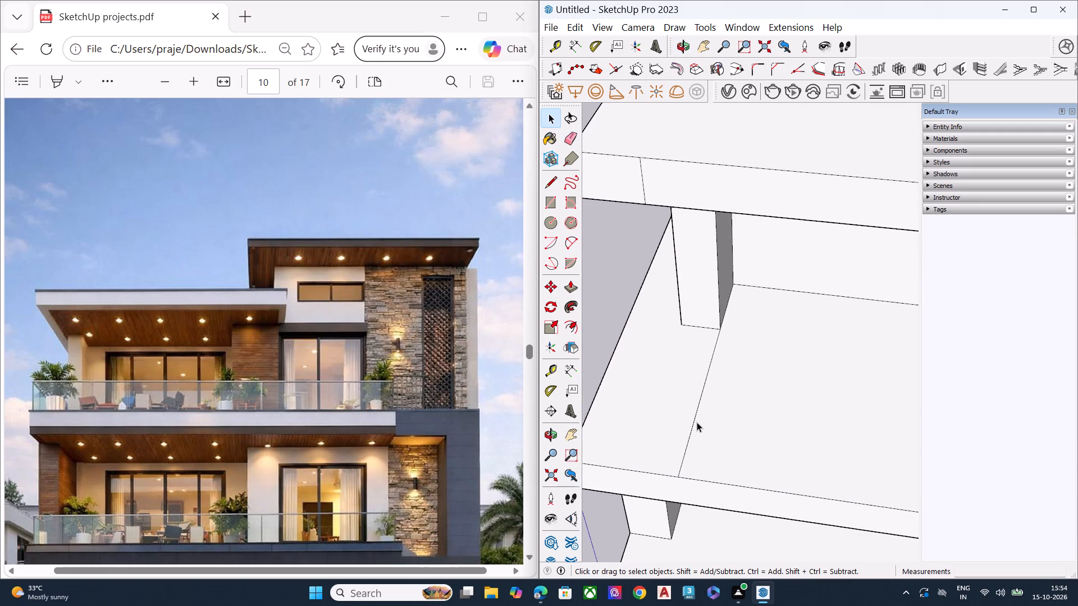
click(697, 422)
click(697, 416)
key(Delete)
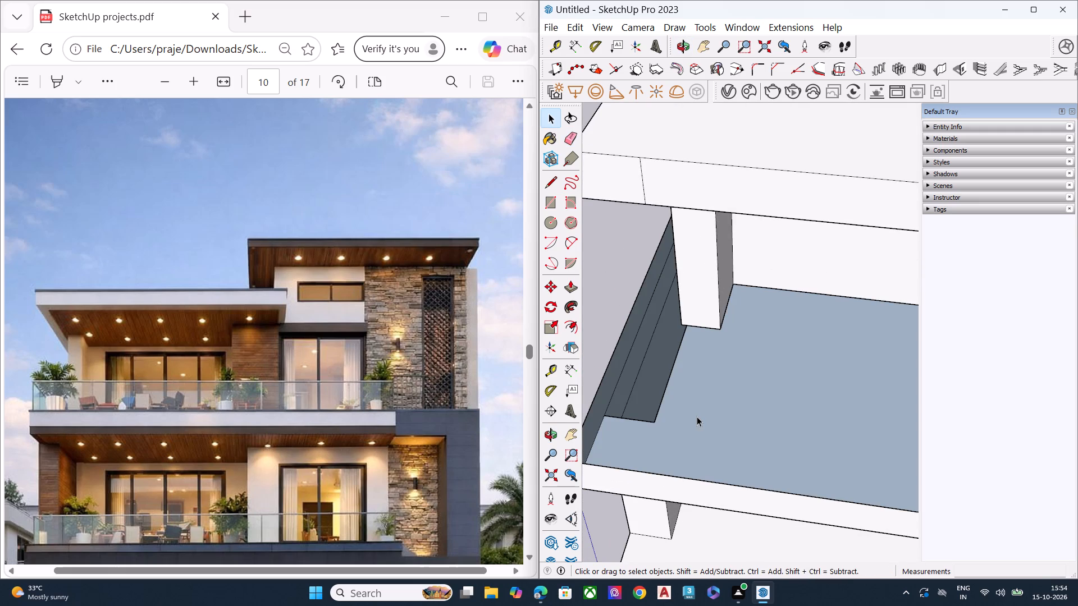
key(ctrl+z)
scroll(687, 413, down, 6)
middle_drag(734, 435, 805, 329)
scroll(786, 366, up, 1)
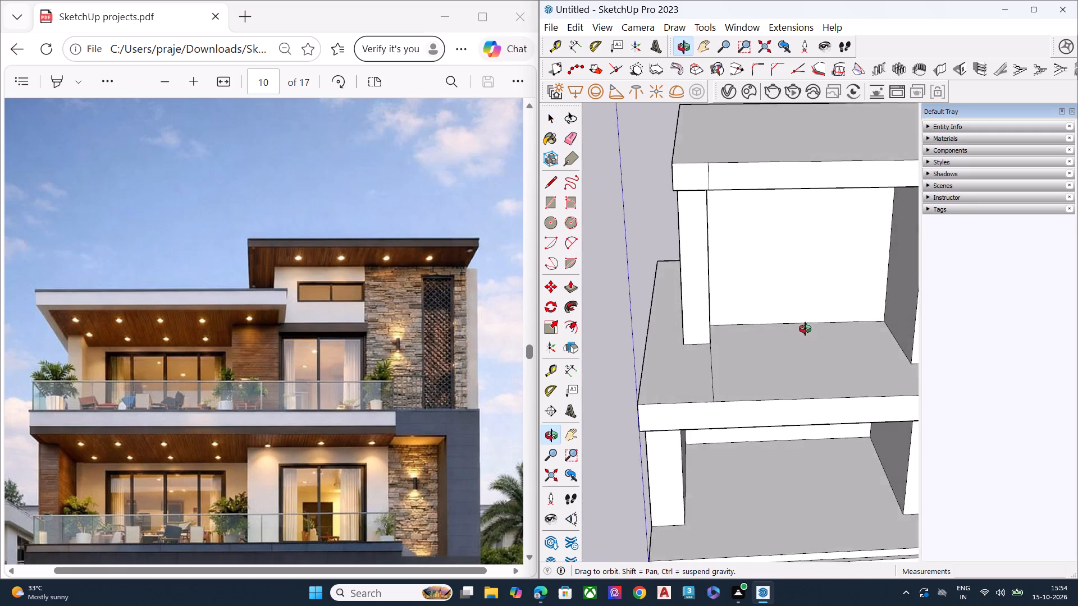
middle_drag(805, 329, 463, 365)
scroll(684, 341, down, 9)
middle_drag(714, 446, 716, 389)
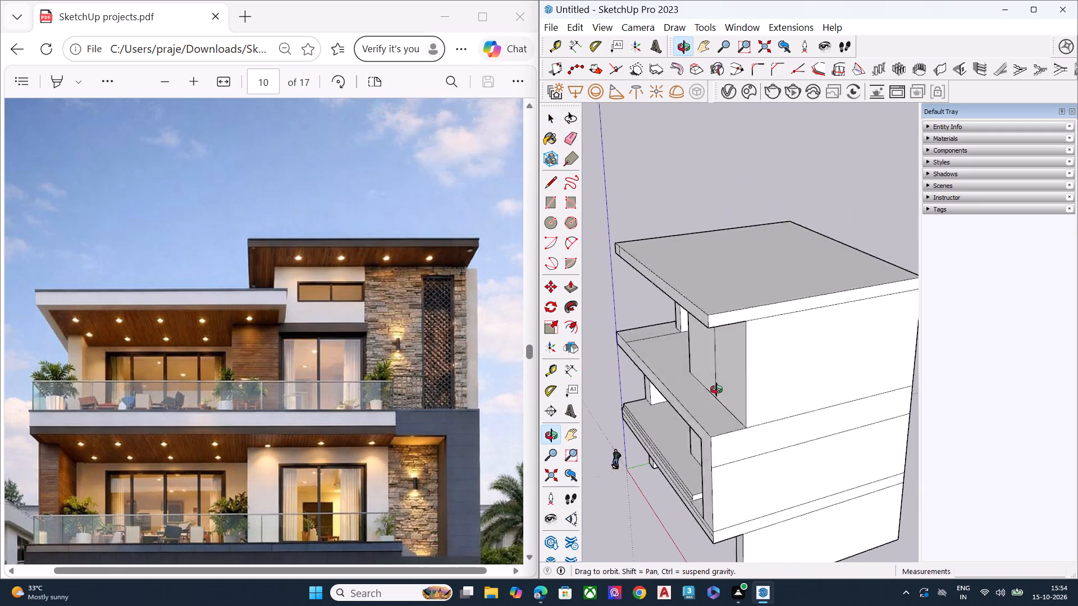
Delete the leftover short vertical line on the roof slab's front edge beside the end pier's corner.
middle_drag(716, 389, 728, 367)
scroll(742, 430, up, 3)
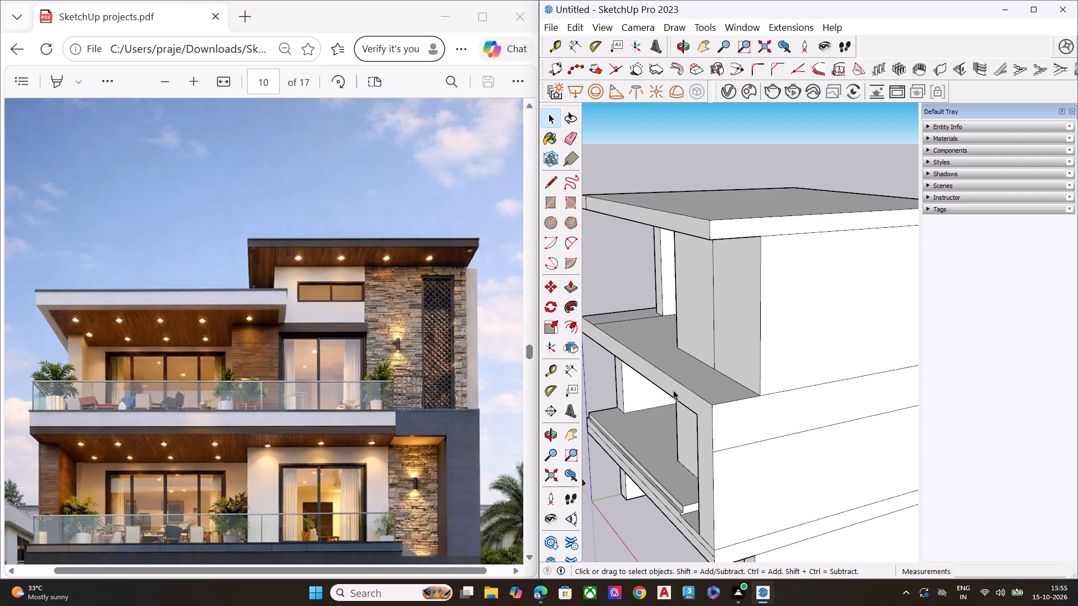
middle_drag(699, 414, 814, 467)
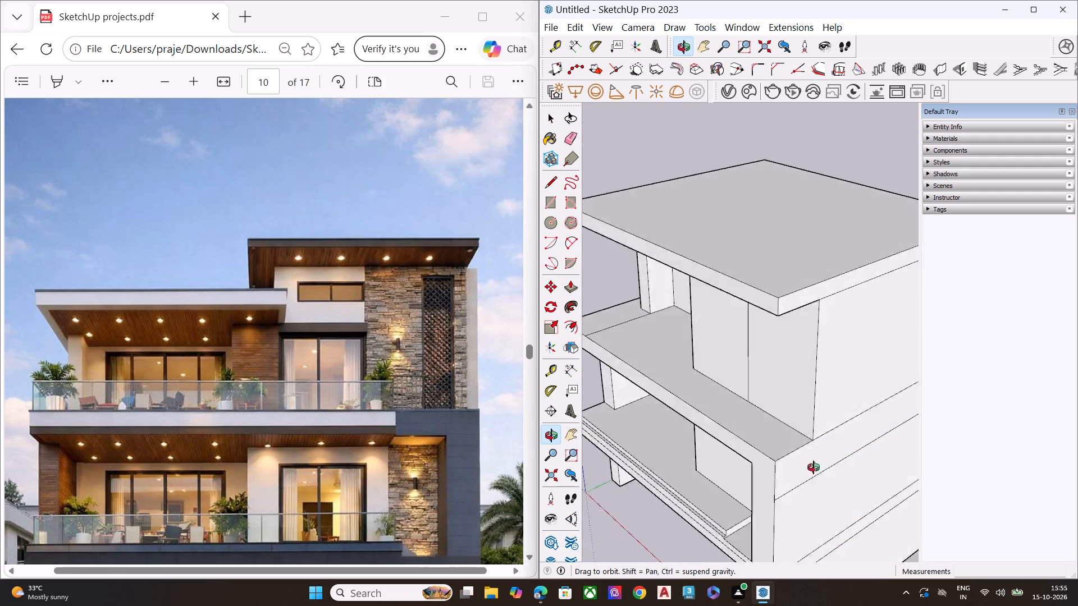
middle_drag(814, 467, 977, 466)
middle_drag(620, 432, 912, 449)
scroll(917, 458, down, 1)
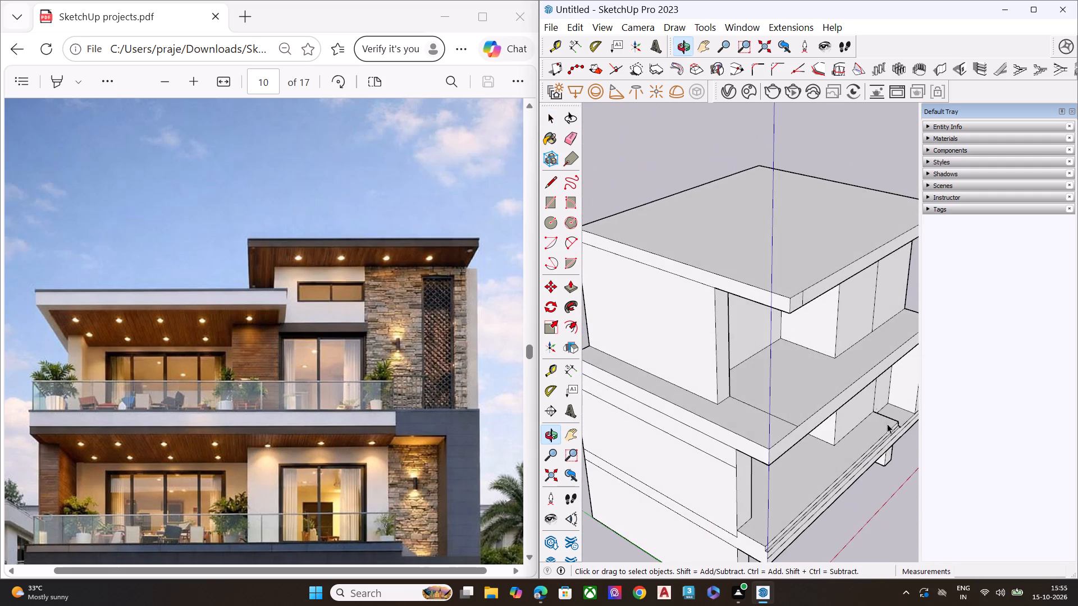
scroll(795, 251, up, 5)
click(806, 332)
key(Delete)
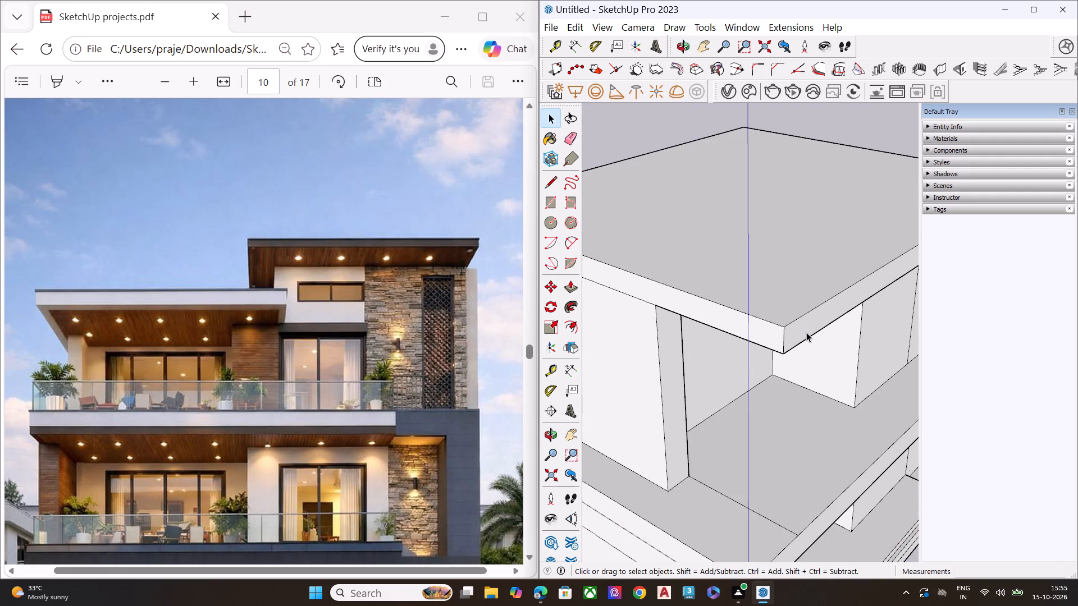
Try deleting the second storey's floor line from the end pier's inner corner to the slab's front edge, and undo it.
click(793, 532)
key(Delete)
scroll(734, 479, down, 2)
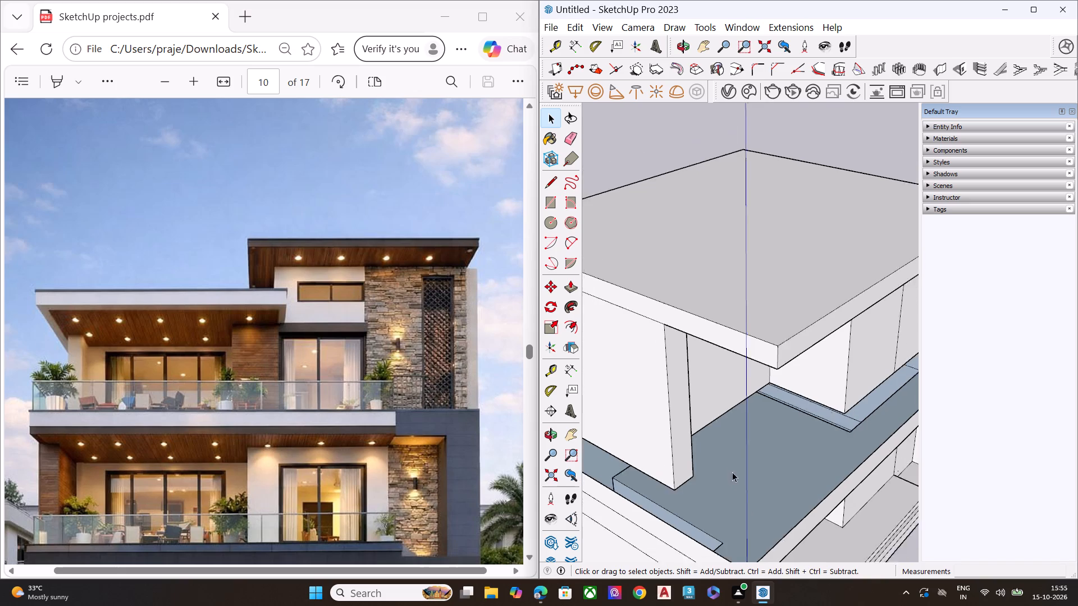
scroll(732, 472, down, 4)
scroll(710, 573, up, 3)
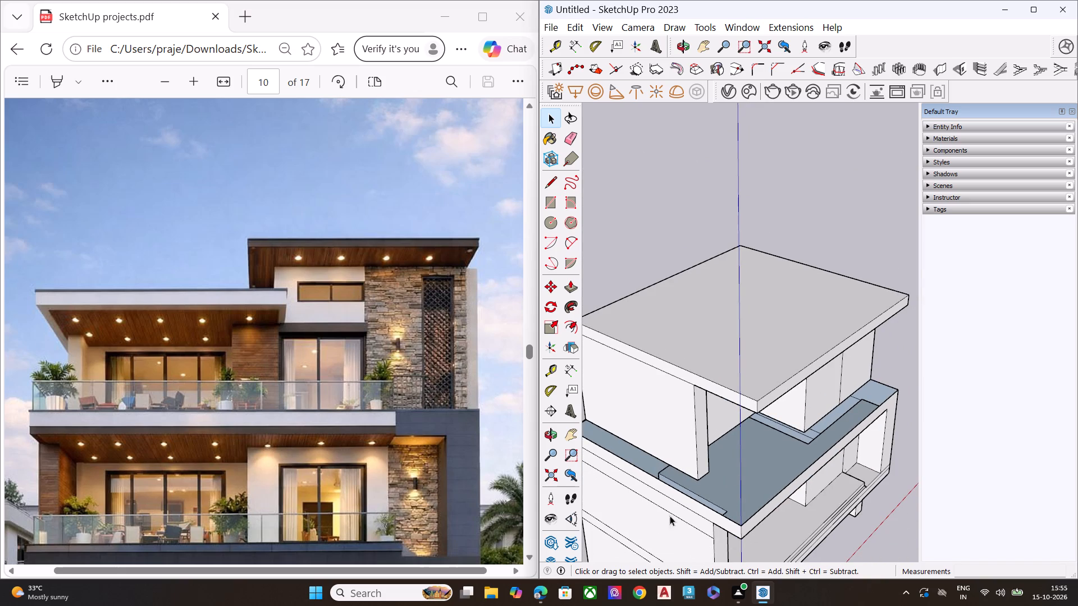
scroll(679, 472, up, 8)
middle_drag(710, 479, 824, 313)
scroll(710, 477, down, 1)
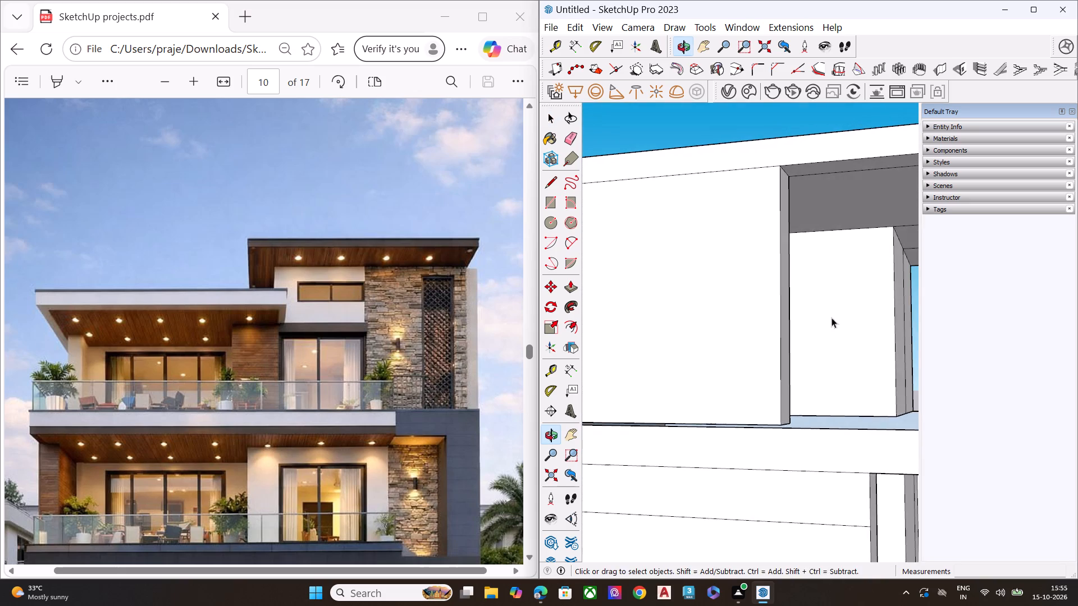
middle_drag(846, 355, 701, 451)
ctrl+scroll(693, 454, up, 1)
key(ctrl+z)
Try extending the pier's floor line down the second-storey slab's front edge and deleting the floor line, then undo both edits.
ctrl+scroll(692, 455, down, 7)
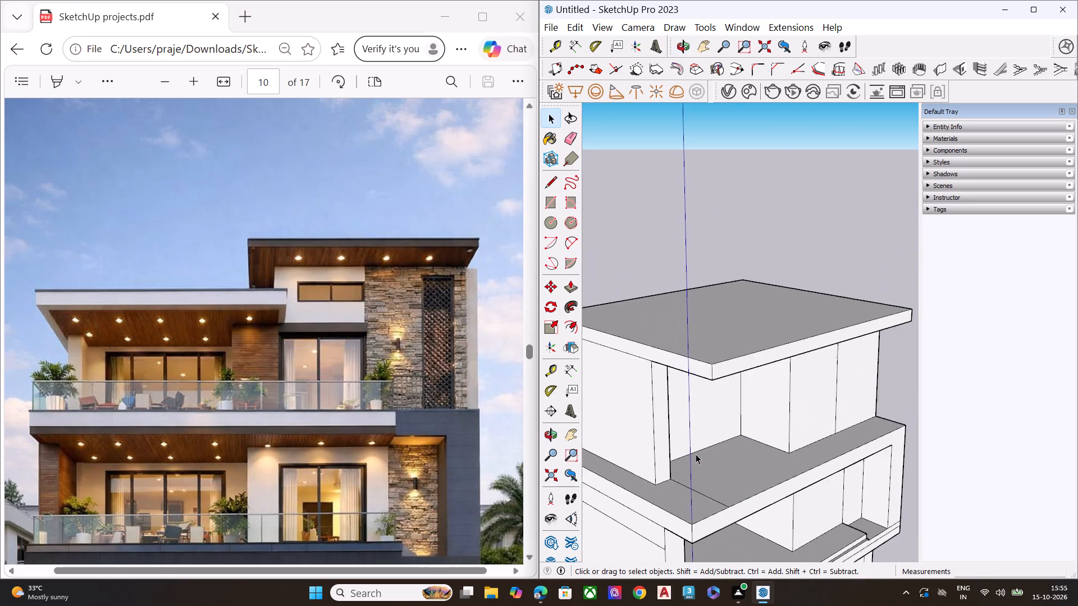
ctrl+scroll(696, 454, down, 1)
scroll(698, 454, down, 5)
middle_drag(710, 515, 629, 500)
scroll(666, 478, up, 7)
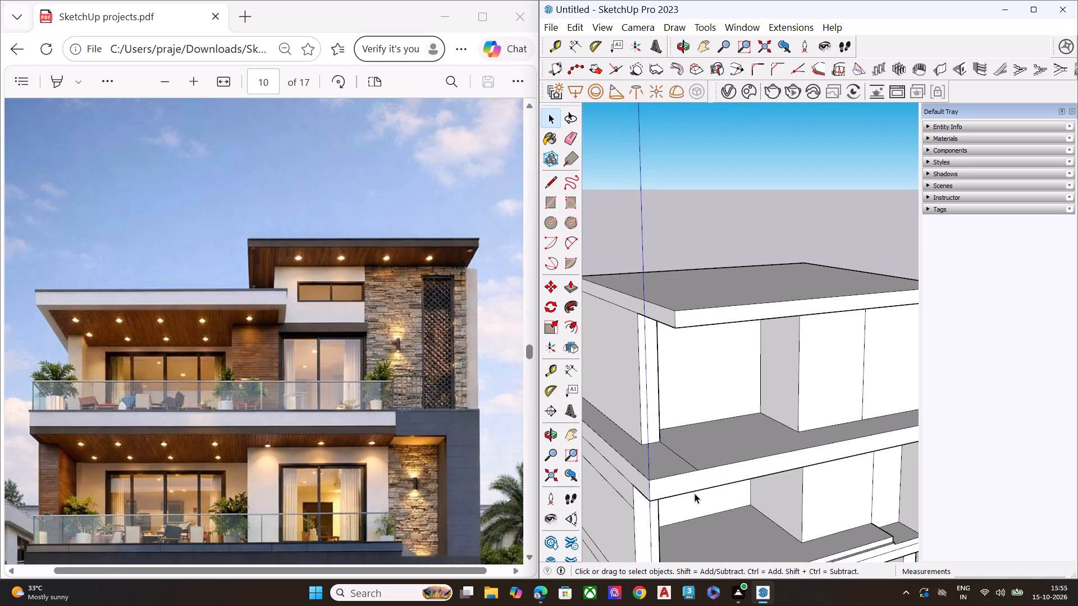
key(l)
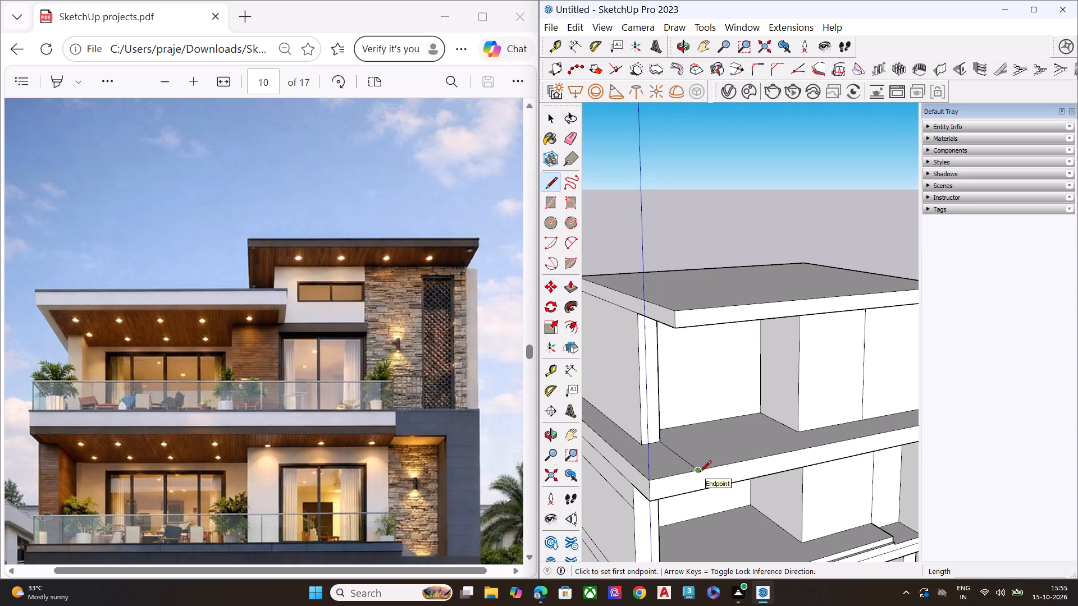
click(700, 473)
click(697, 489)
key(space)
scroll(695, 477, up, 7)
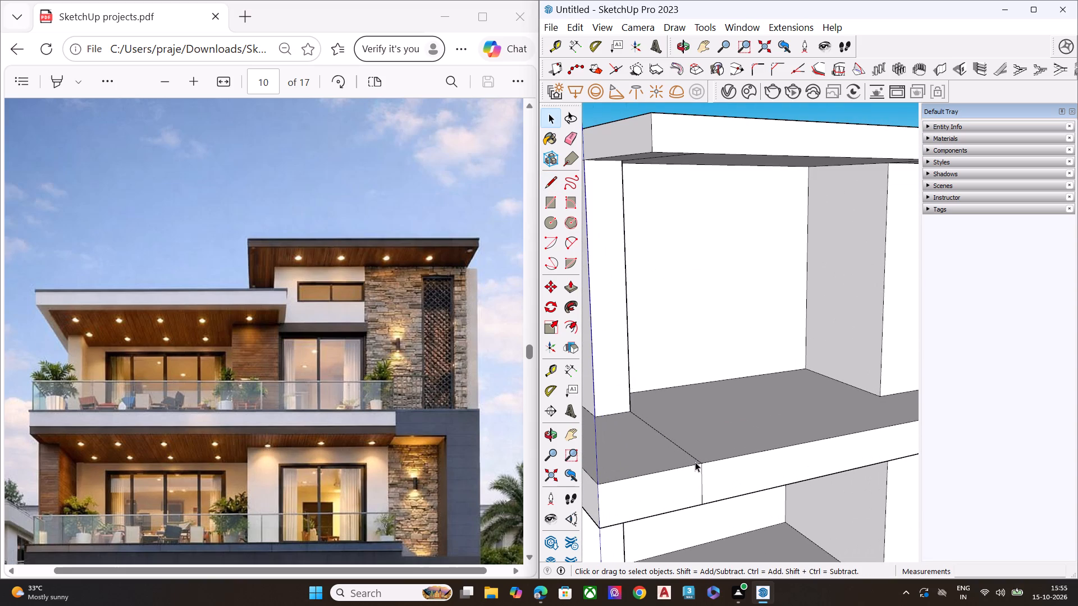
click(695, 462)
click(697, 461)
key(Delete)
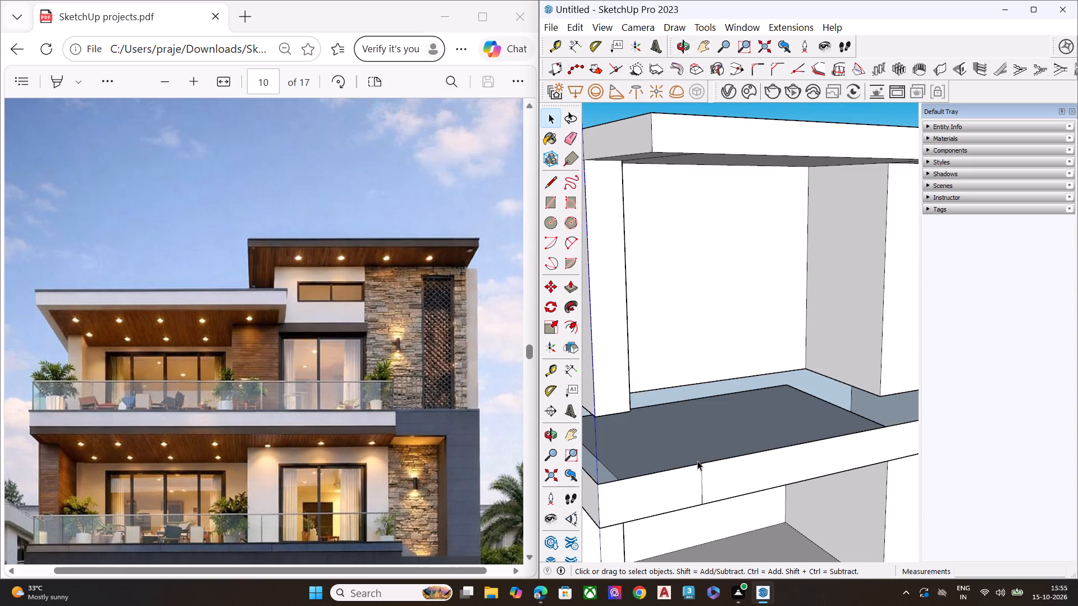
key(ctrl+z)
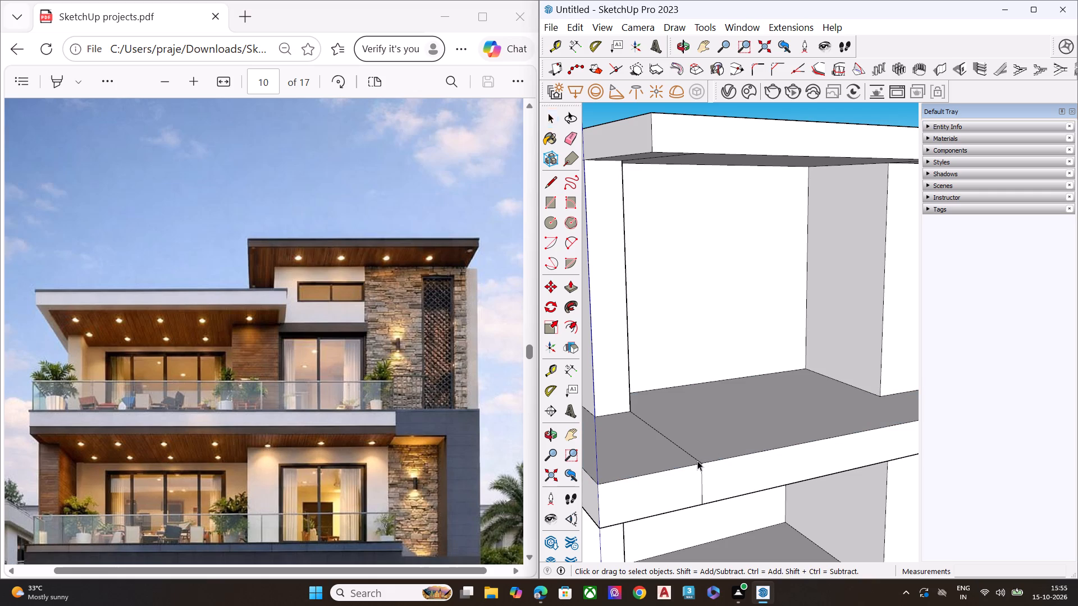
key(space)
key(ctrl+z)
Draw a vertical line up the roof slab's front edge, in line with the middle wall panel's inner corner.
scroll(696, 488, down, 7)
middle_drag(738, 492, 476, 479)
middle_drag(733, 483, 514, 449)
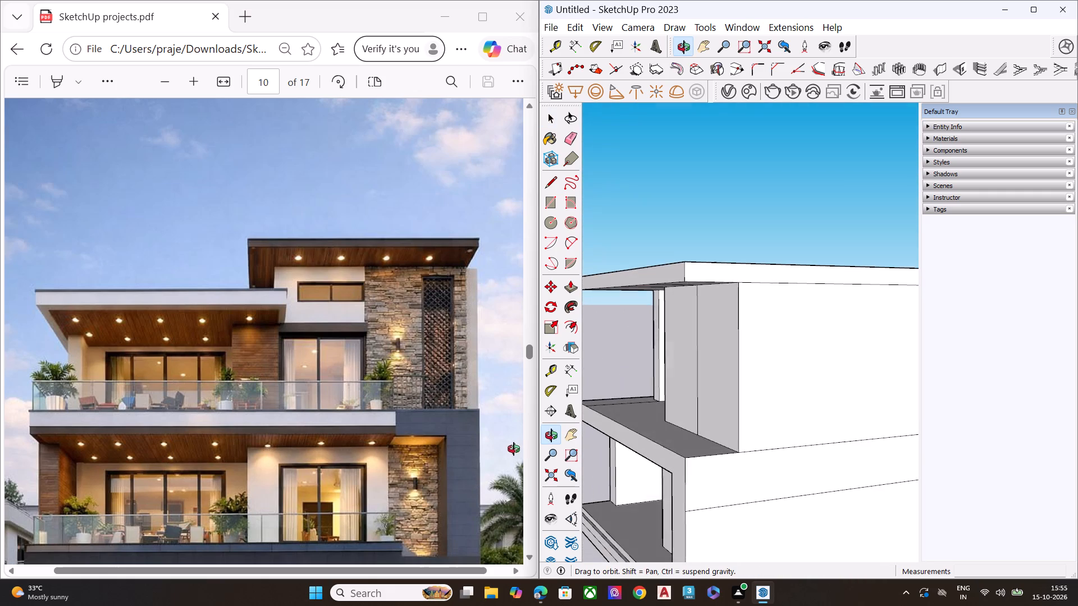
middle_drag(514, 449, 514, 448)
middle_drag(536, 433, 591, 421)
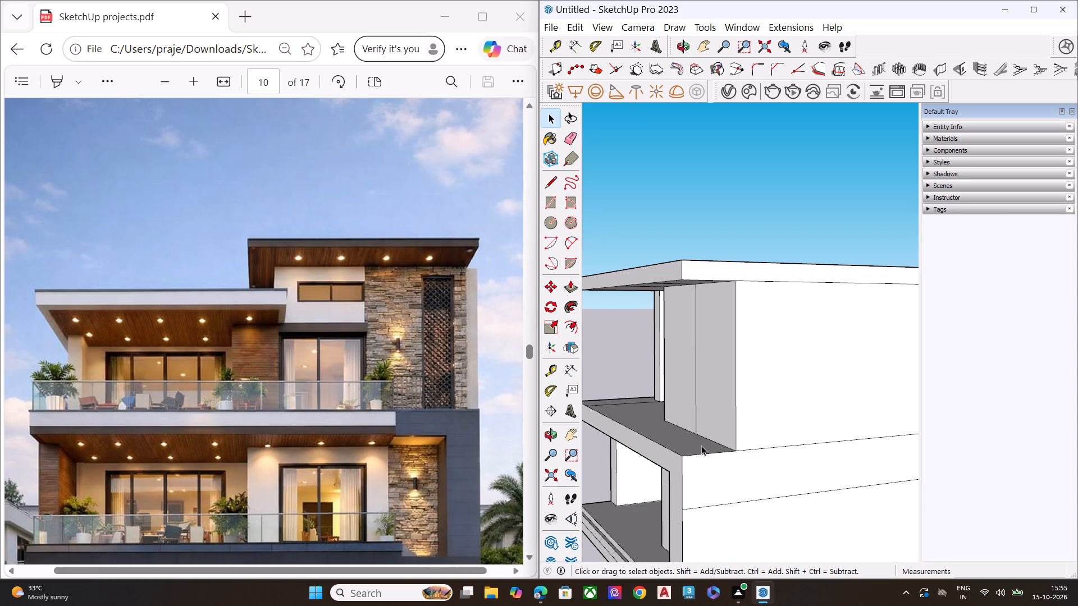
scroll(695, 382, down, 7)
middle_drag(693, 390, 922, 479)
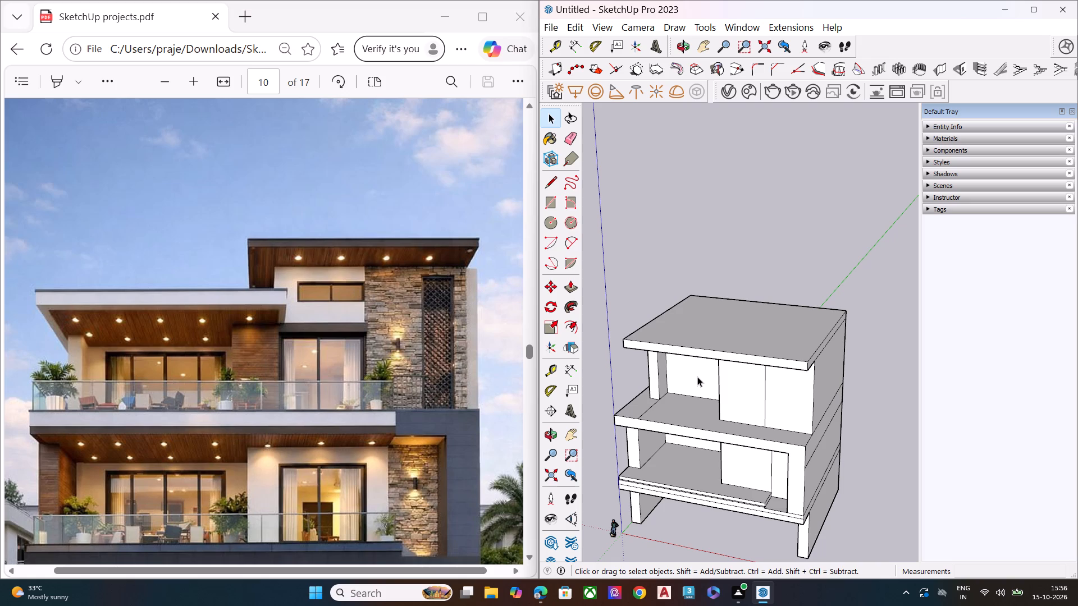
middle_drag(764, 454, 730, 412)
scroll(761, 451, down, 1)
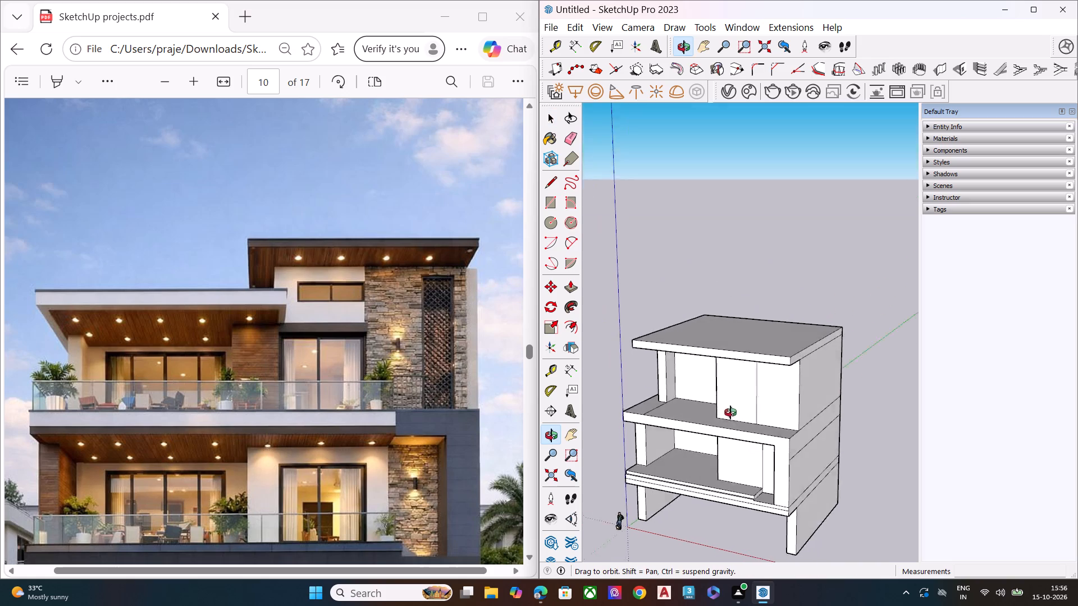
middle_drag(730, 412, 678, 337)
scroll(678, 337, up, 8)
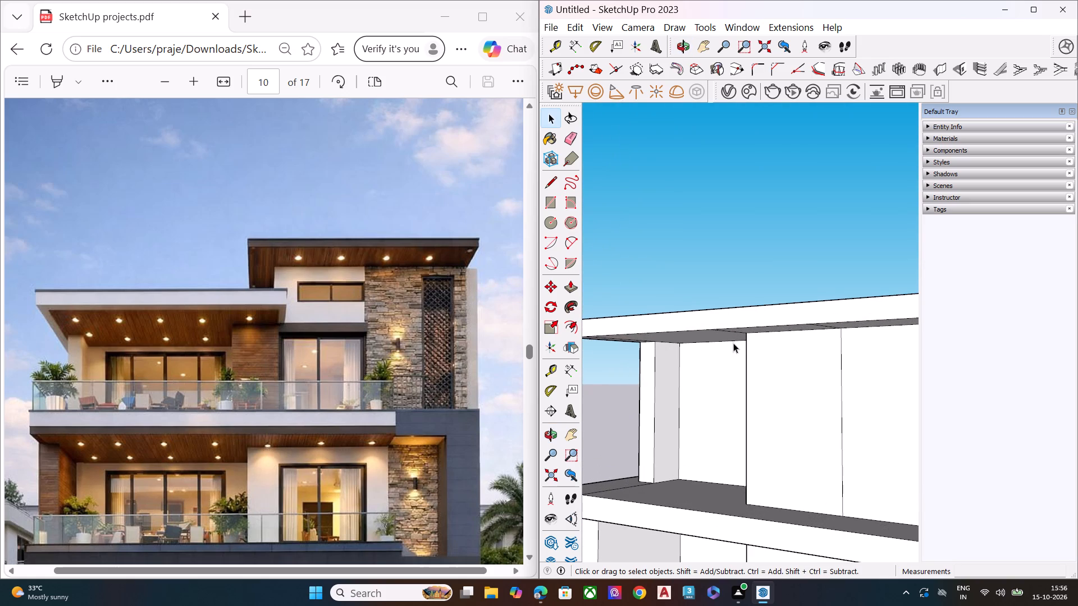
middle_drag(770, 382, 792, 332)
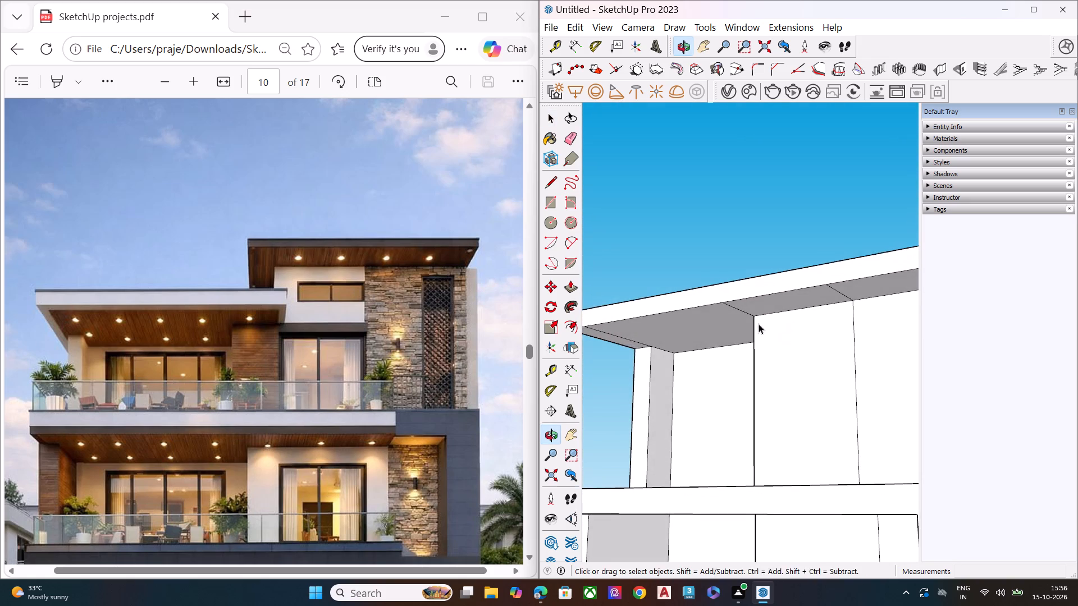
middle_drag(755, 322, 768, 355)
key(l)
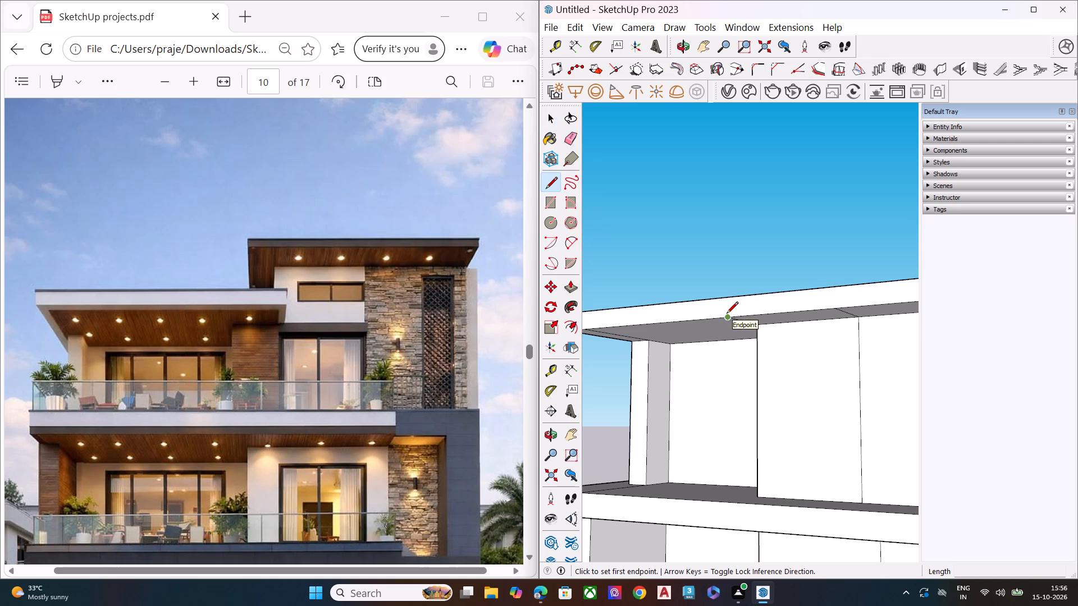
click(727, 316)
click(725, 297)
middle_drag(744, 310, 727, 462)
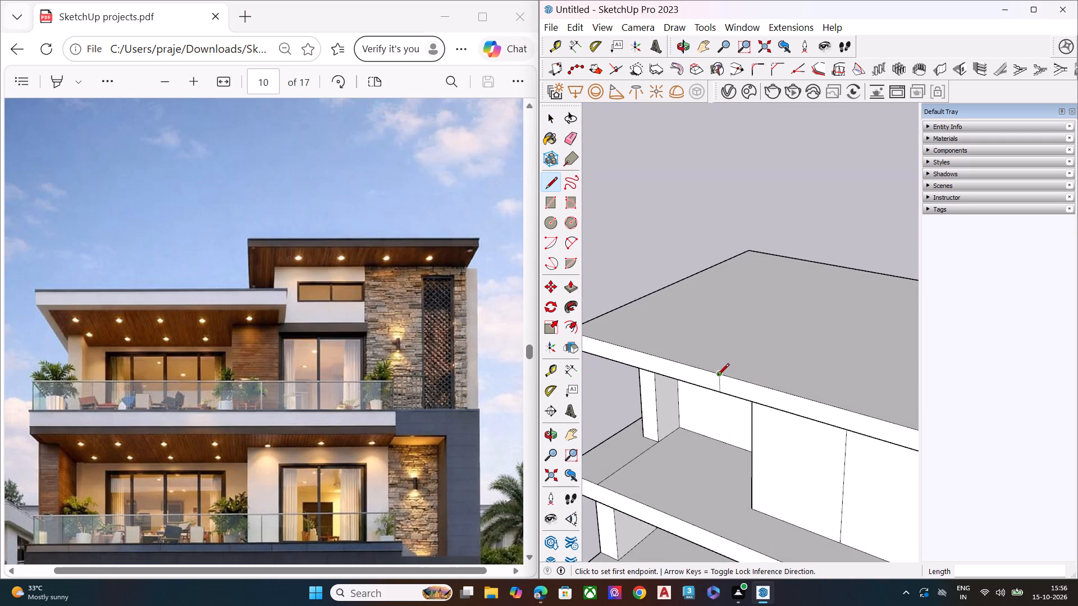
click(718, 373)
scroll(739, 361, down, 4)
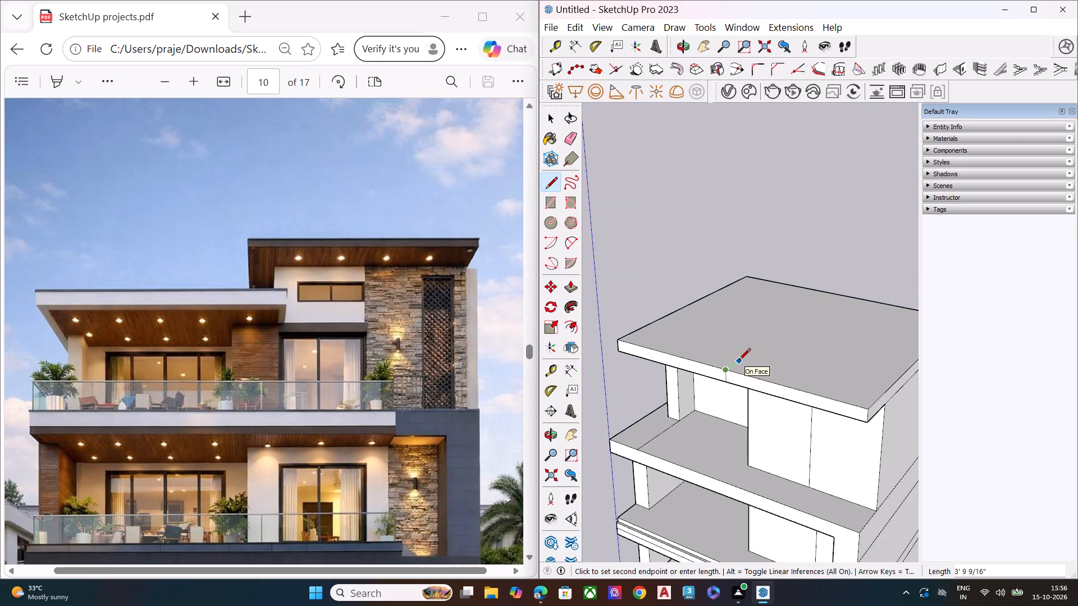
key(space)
Draw a line up the roof slab's front edge at the middle and outer panels' joint, continuing about 41' across the roof to its back edge.
middle_drag(736, 377, 853, 223)
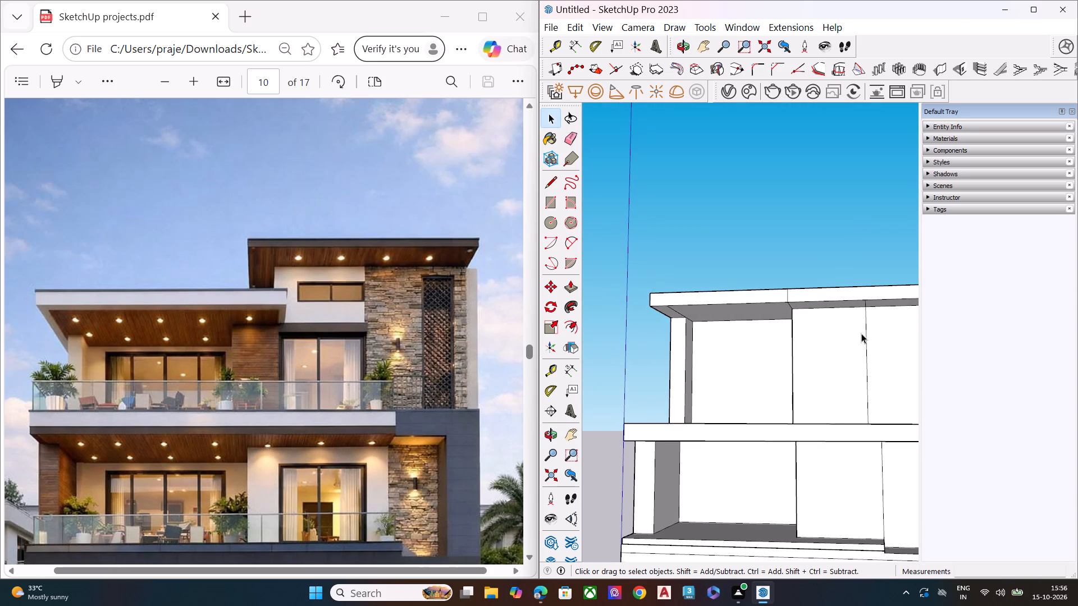
scroll(858, 327, up, 2)
key(l)
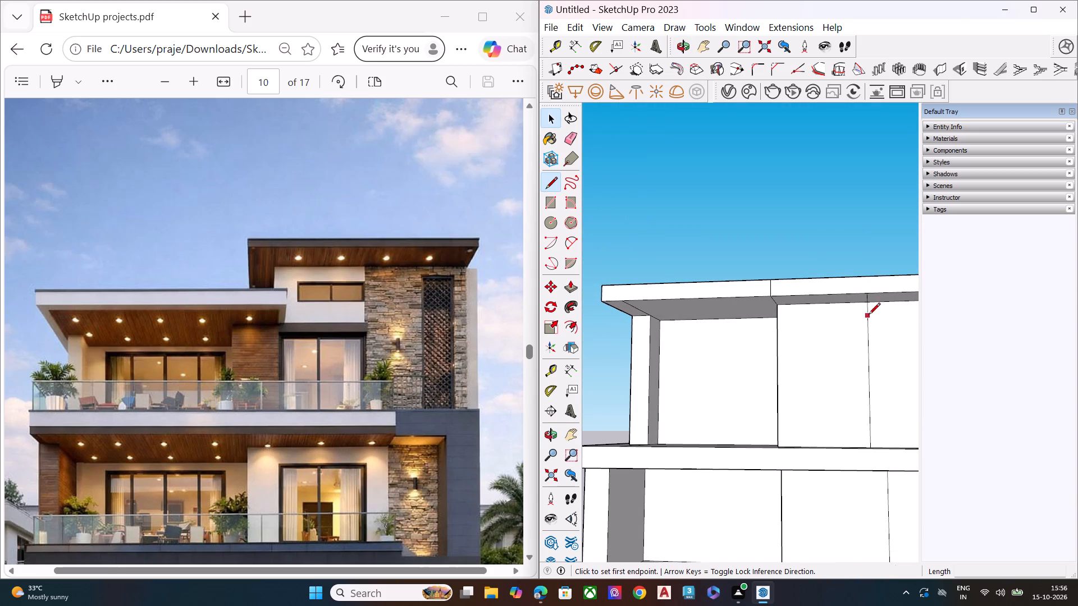
click(867, 292)
click(867, 277)
middle_drag(880, 290, 865, 314)
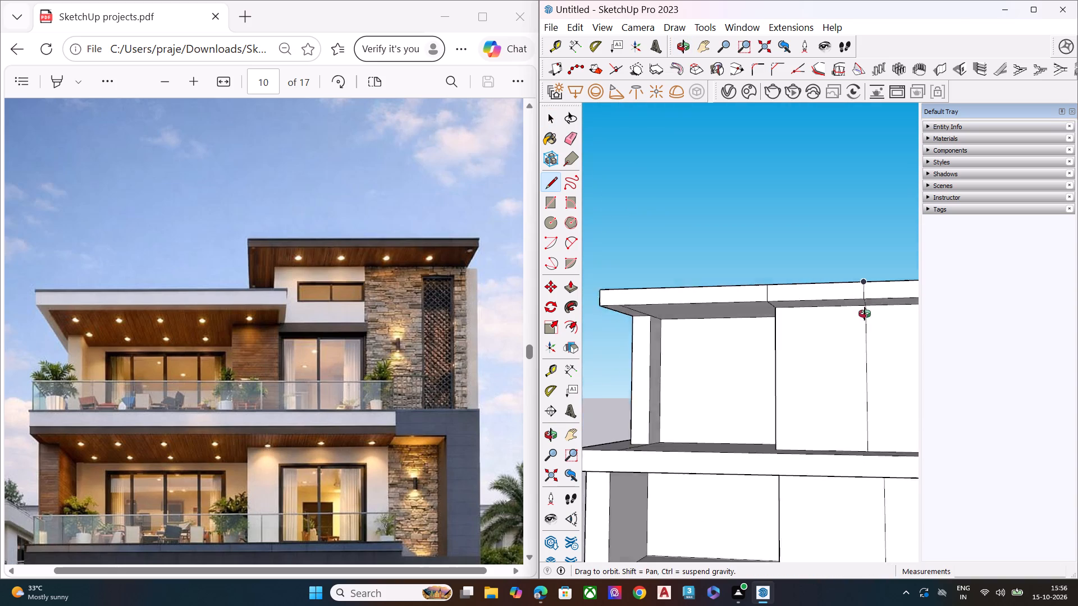
middle_drag(865, 314, 794, 421)
click(823, 349)
scroll(843, 316, down, 4)
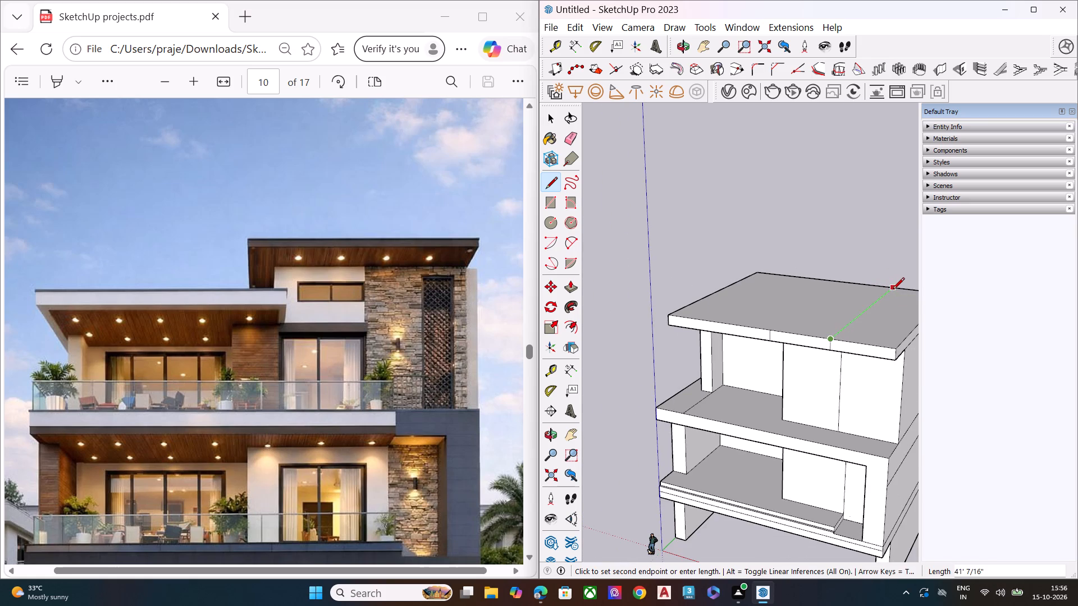
click(893, 290)
key(space)
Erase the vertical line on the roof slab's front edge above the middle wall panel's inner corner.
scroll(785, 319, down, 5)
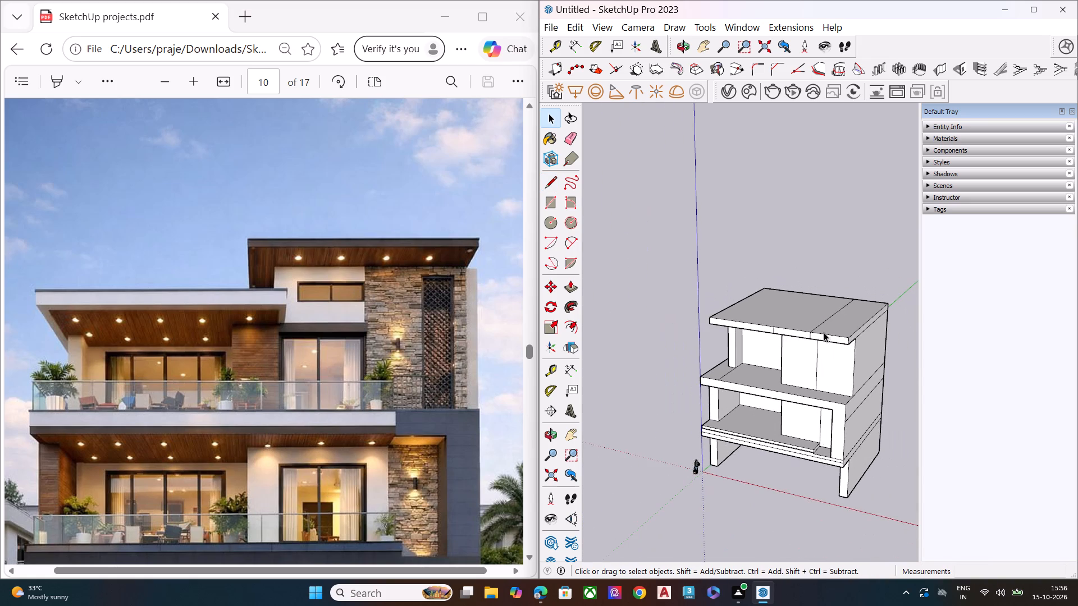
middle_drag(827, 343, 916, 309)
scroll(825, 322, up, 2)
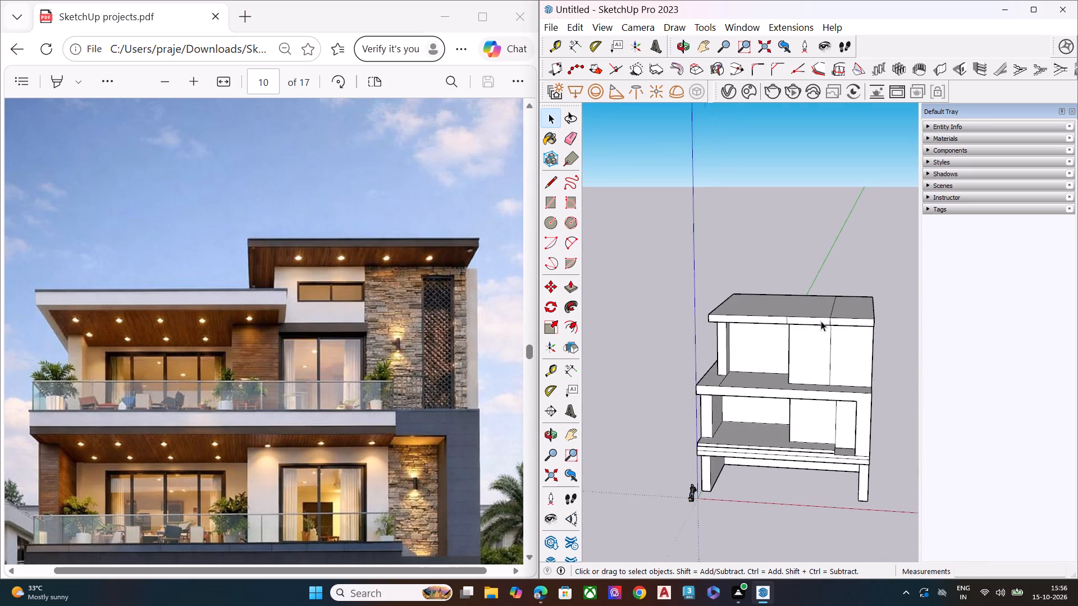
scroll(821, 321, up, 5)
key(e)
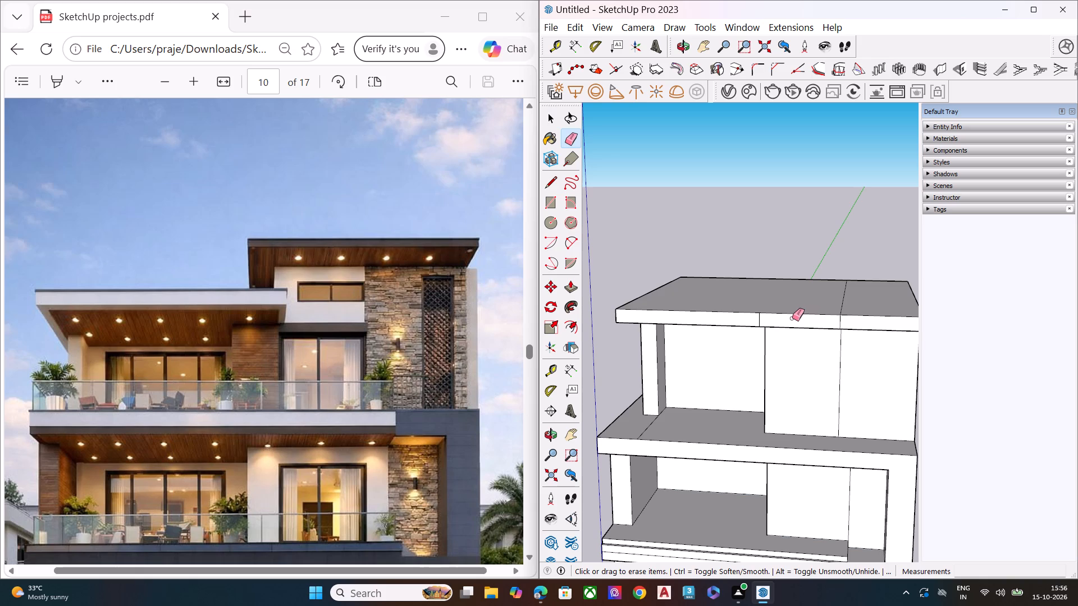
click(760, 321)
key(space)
Push the roof slab's front edge above the outer wall panel back 6' 5", flush with the panel.
click(775, 323)
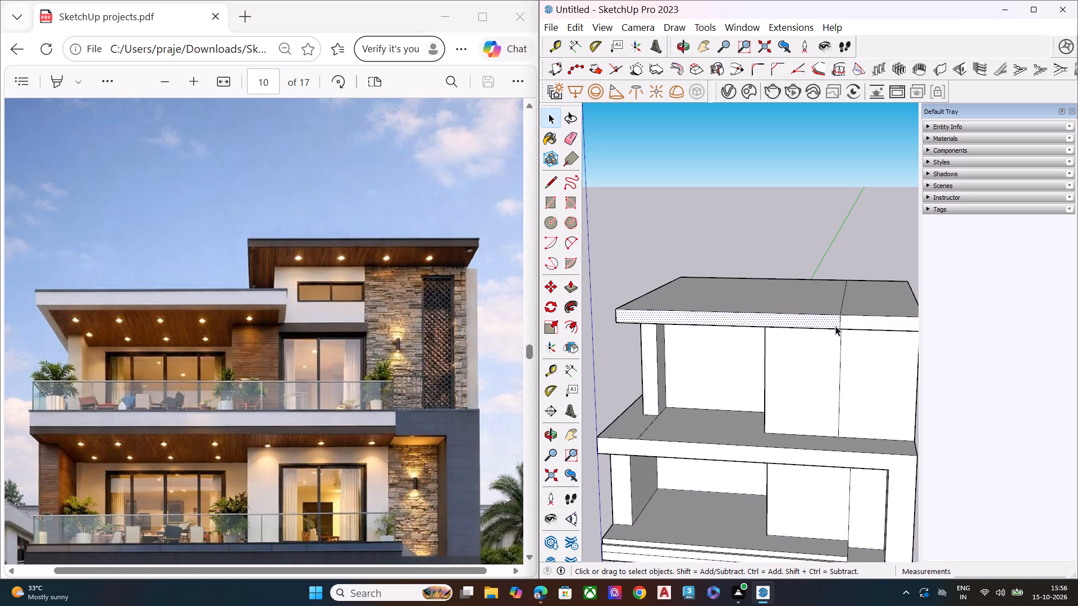
click(864, 322)
scroll(846, 337, down, 5)
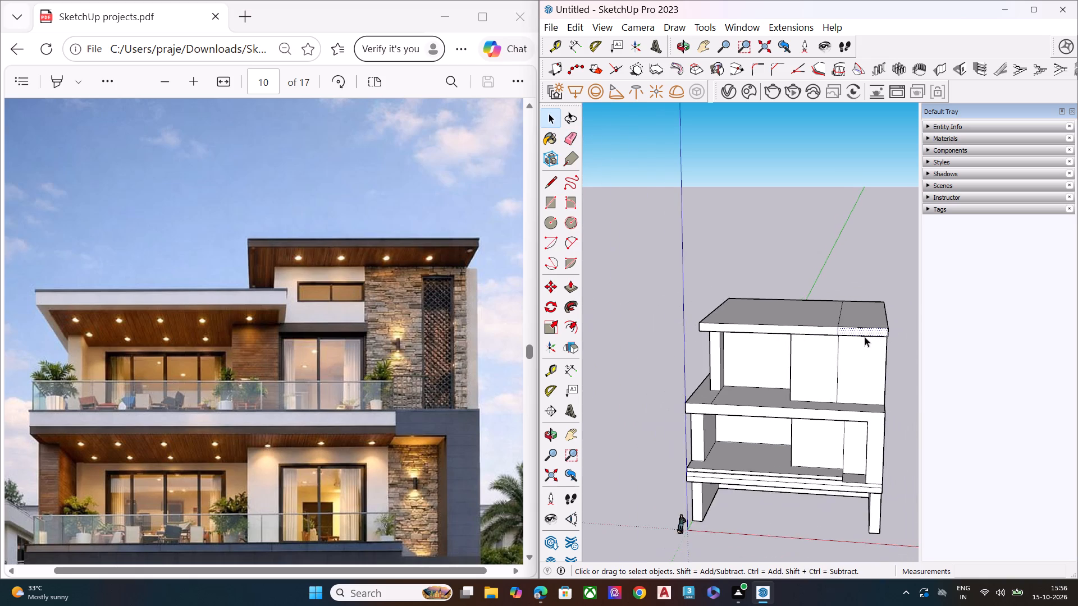
scroll(870, 334, up, 8)
key(p)
click(860, 330)
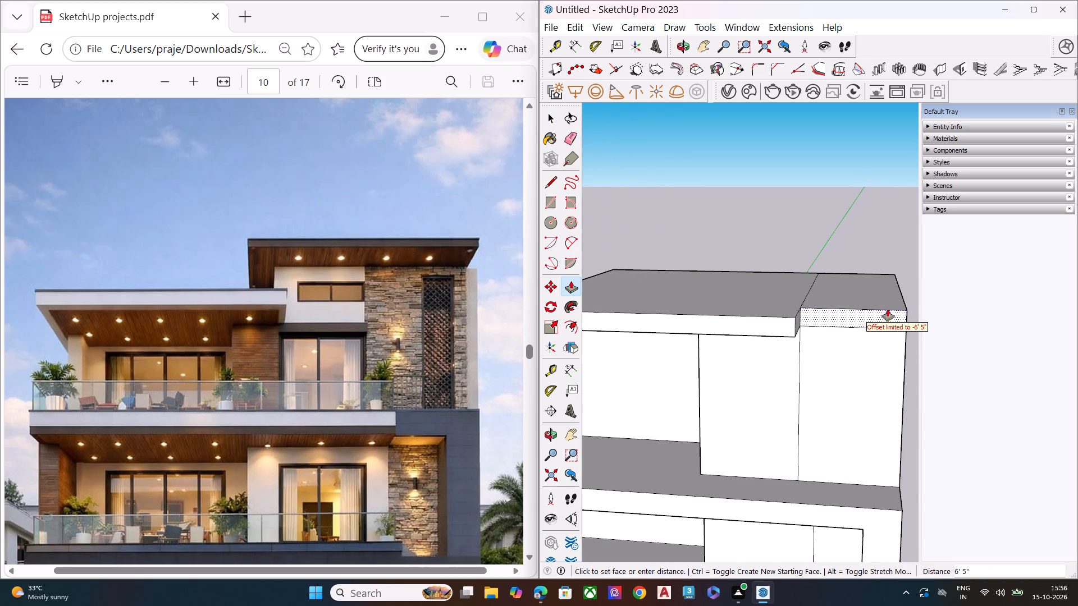
click(912, 288)
key(space)
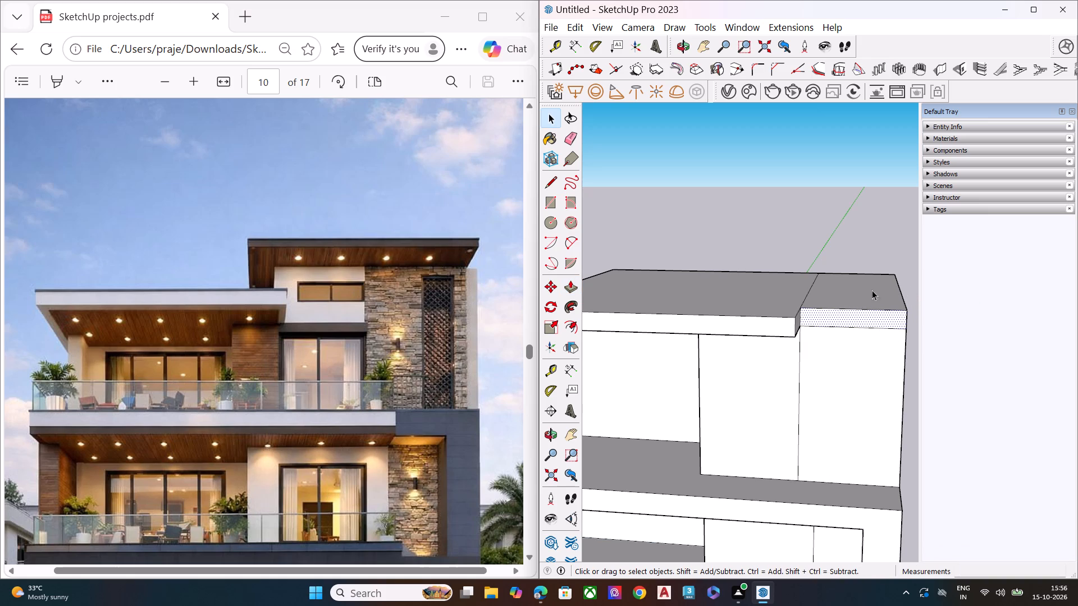
click(830, 258)
scroll(824, 257, down, 7)
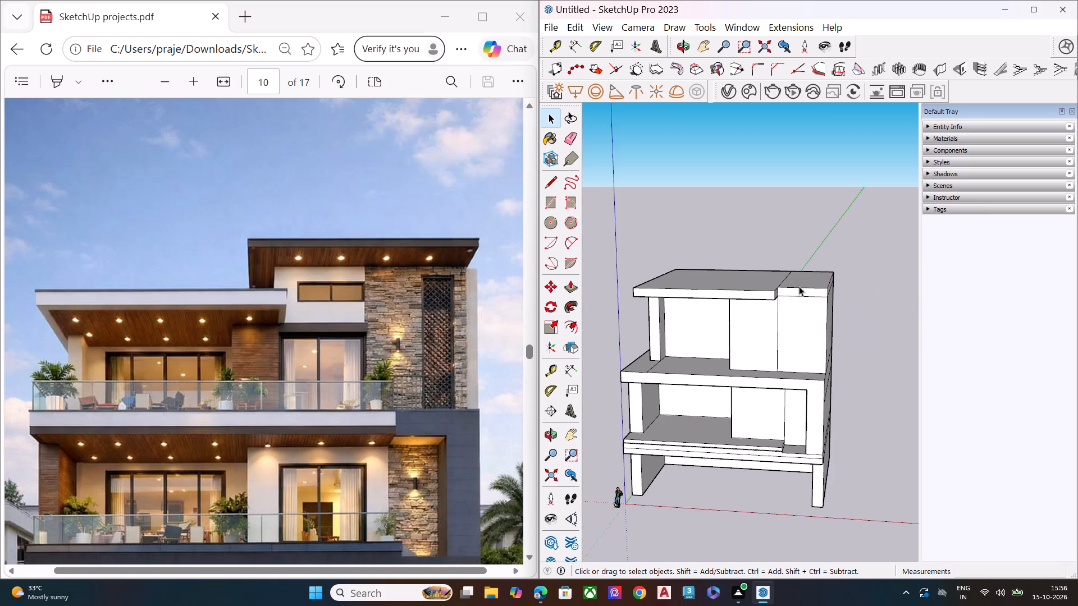
Erase the floor-level lines dividing the house's outer side wall, from below the roof slab down to the ground-storey pillar.
scroll(819, 287, down, 6)
middle_drag(862, 382, 765, 393)
scroll(834, 365, up, 4)
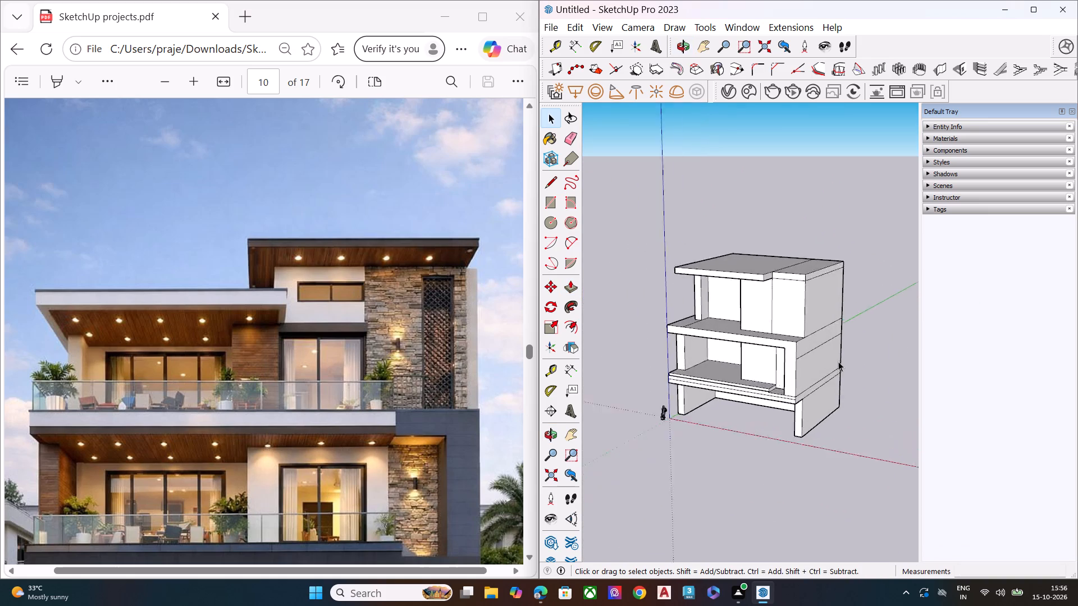
scroll(838, 361, up, 4)
key(e)
click(804, 299)
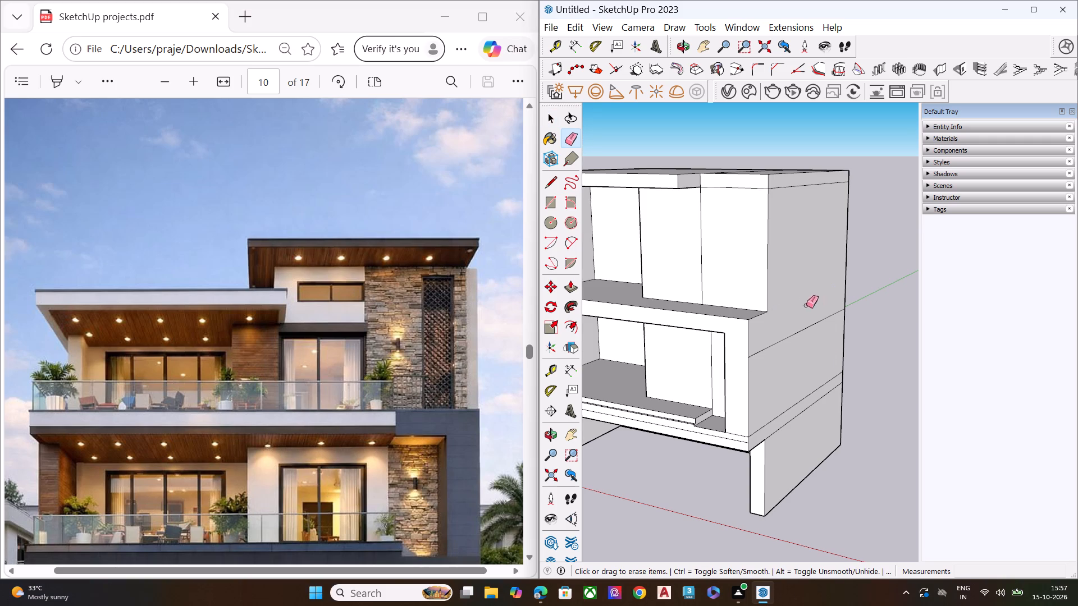
click(813, 325)
click(807, 399)
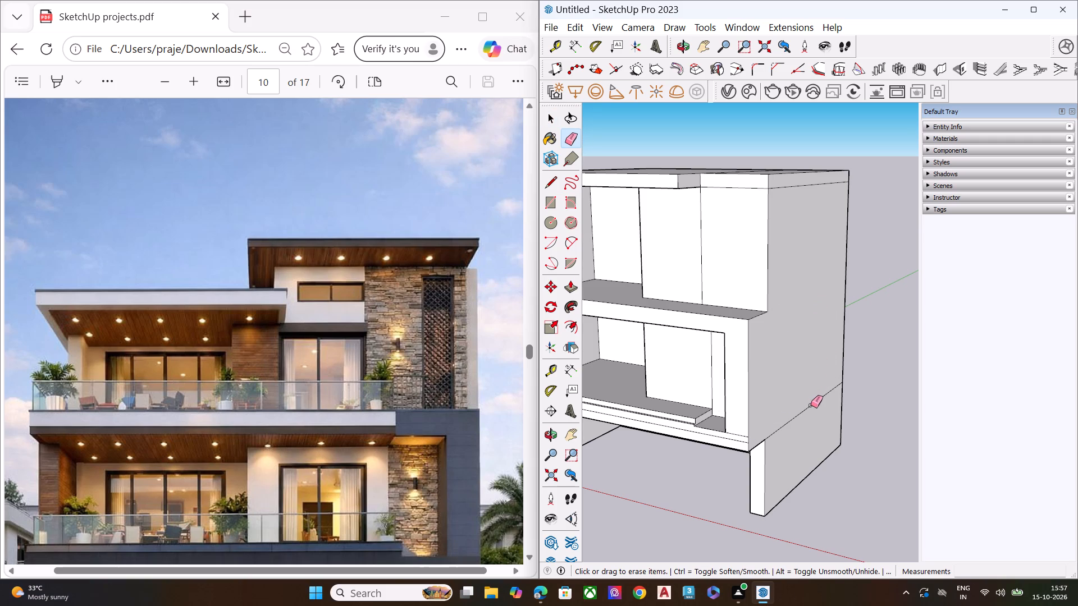
click(811, 405)
Push/Pull the merged outer side wall outward about 8' 1" to widen the house beyond the roof slab.
key(space)
click(805, 394)
key(p)
click(805, 394)
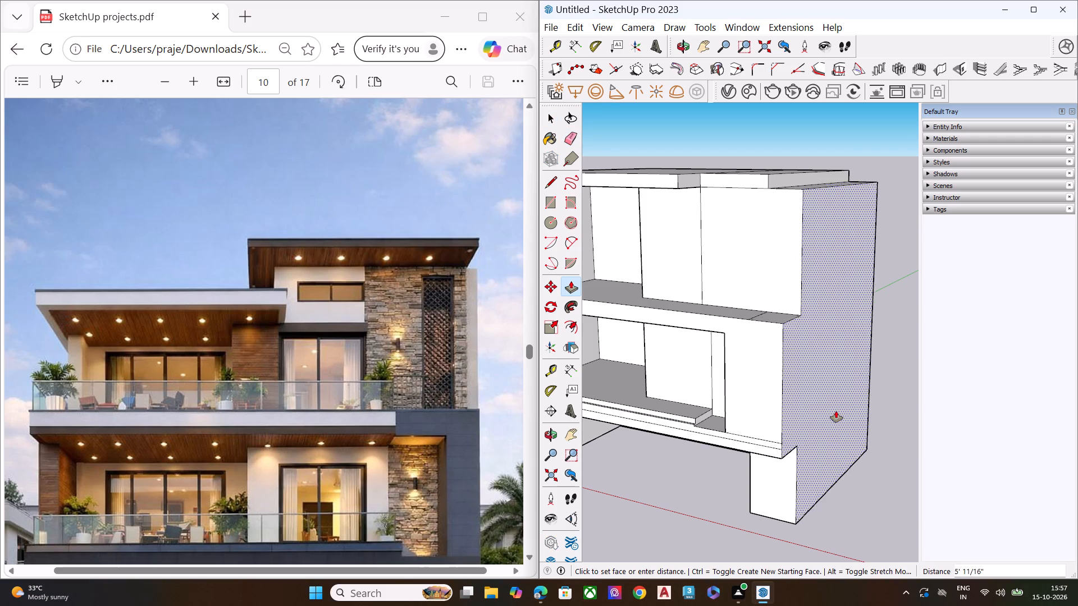
click(845, 415)
key(space)
Extend the roof slab's side edge outward about 8' 1", flush with the widened side wall.
middle_drag(826, 345, 815, 423)
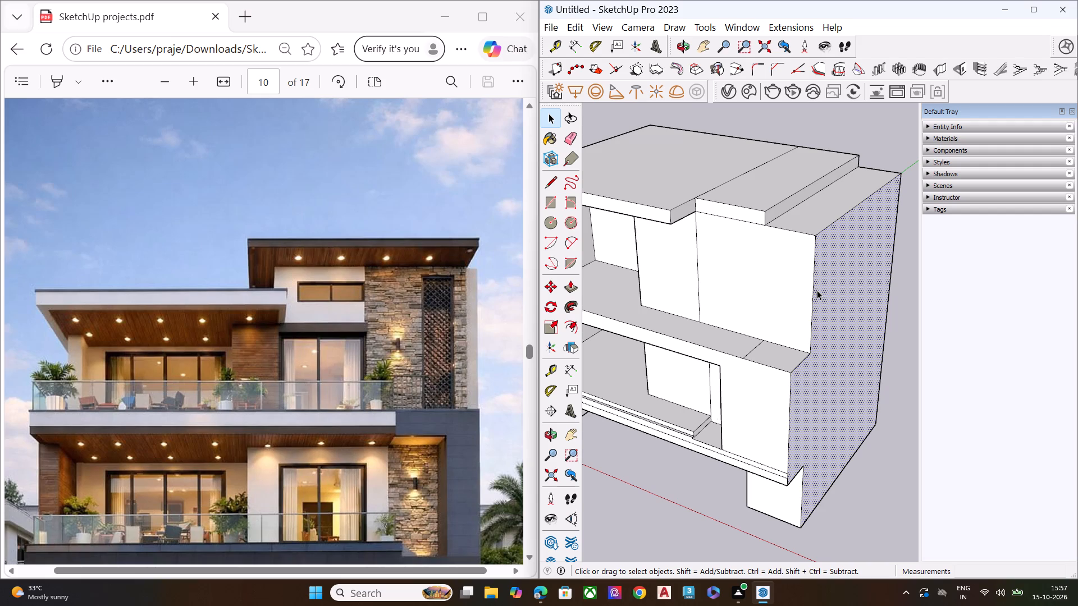
double_click(793, 200)
key(p)
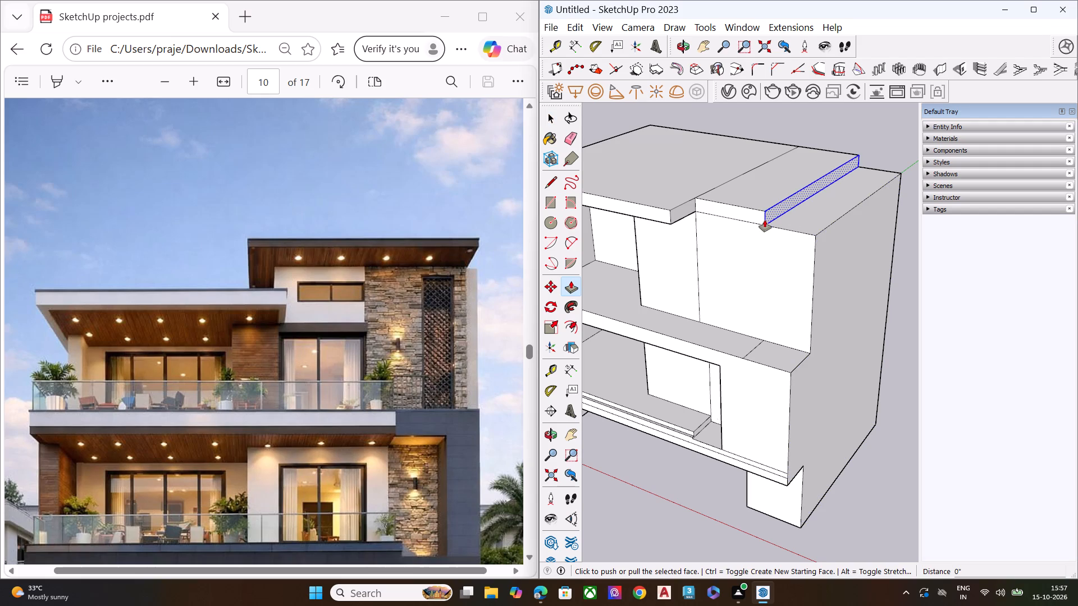
click(769, 226)
click(817, 241)
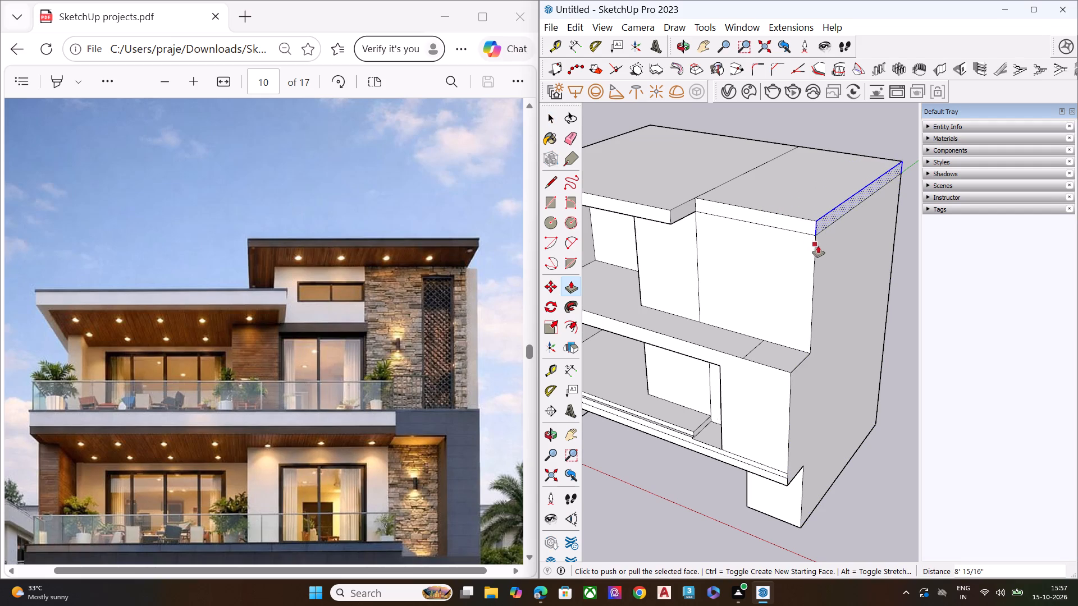
key(space)
Erase the line between the roof slab's side edge and the outer side wall.
scroll(828, 269, down, 5)
middle_drag(828, 296, 816, 240)
scroll(831, 218, up, 6)
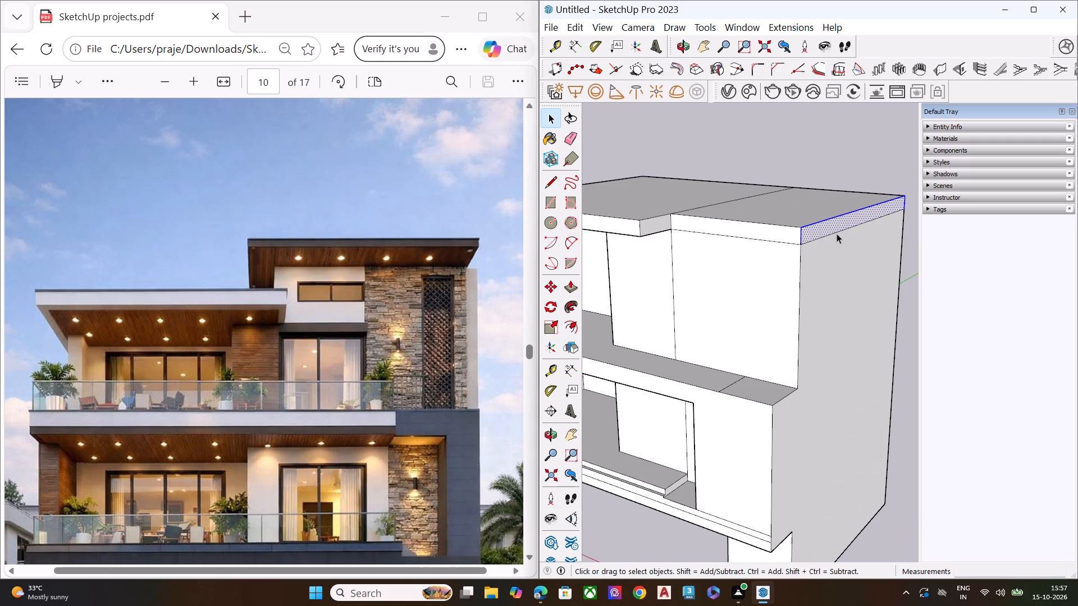
click(837, 233)
key(e)
click(837, 233)
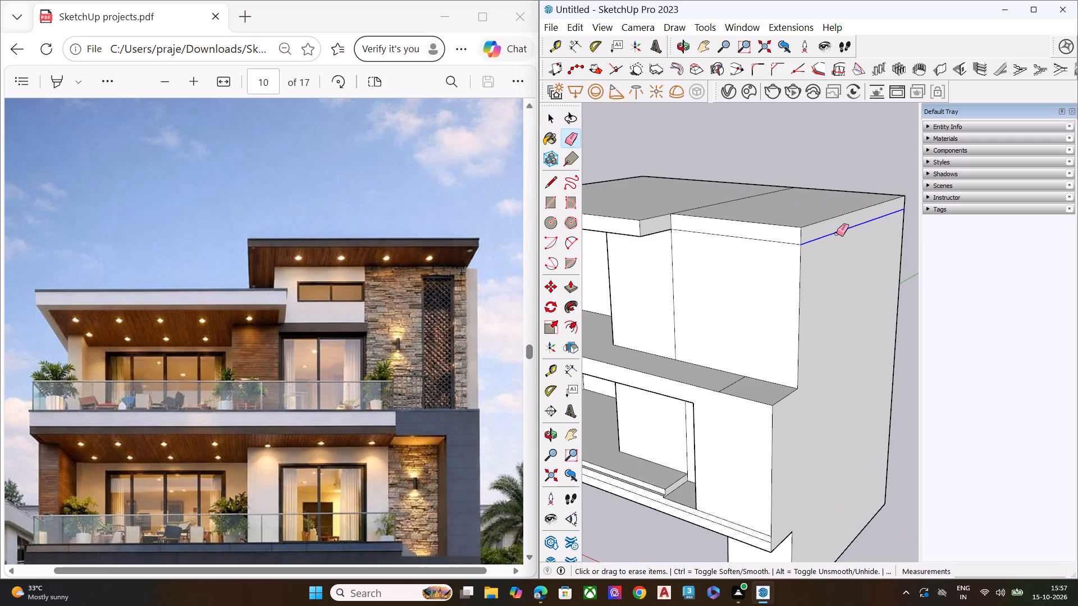
Push the outer side face of the middle storey's balcony opening outward, widening the opening and thinning its end column.
scroll(835, 254, down, 6)
middle_drag(799, 346, 847, 341)
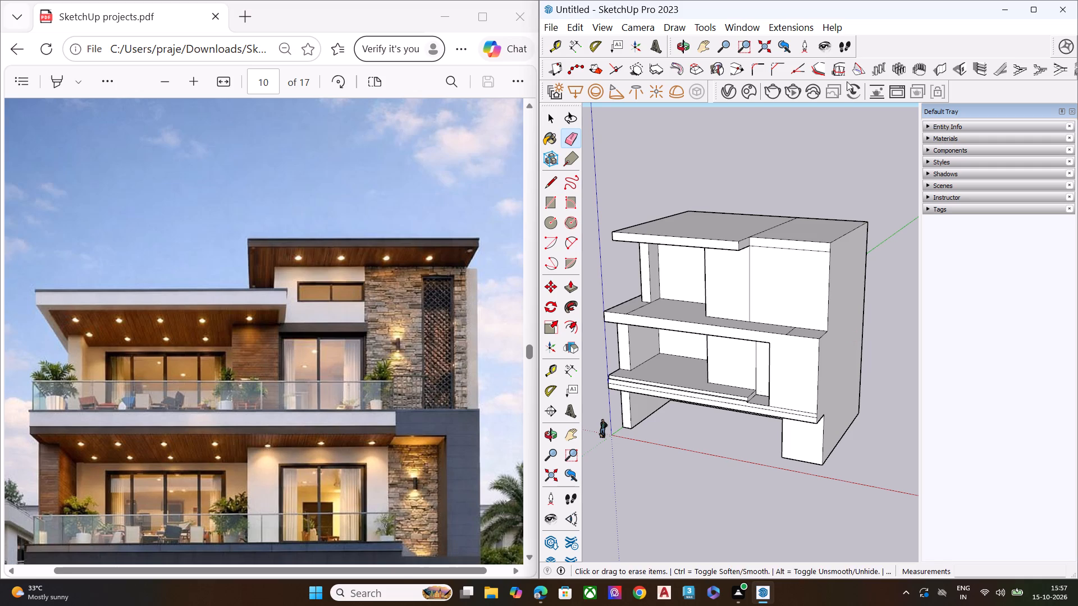
scroll(736, 337, up, 2)
middle_drag(752, 357, 970, 239)
scroll(907, 284, up, 6)
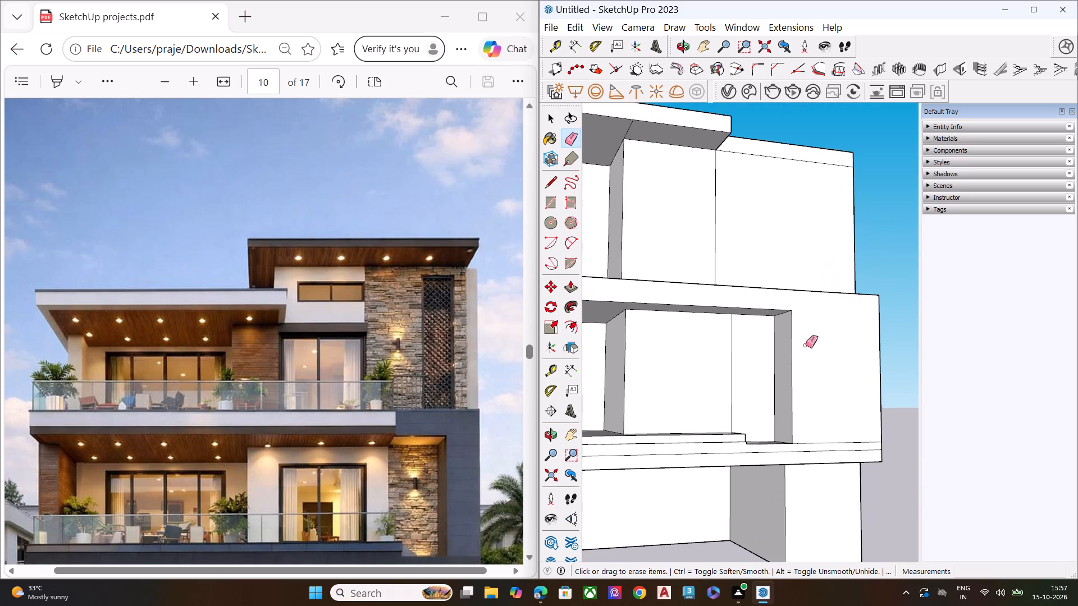
key(space)
click(785, 352)
key(p)
click(785, 352)
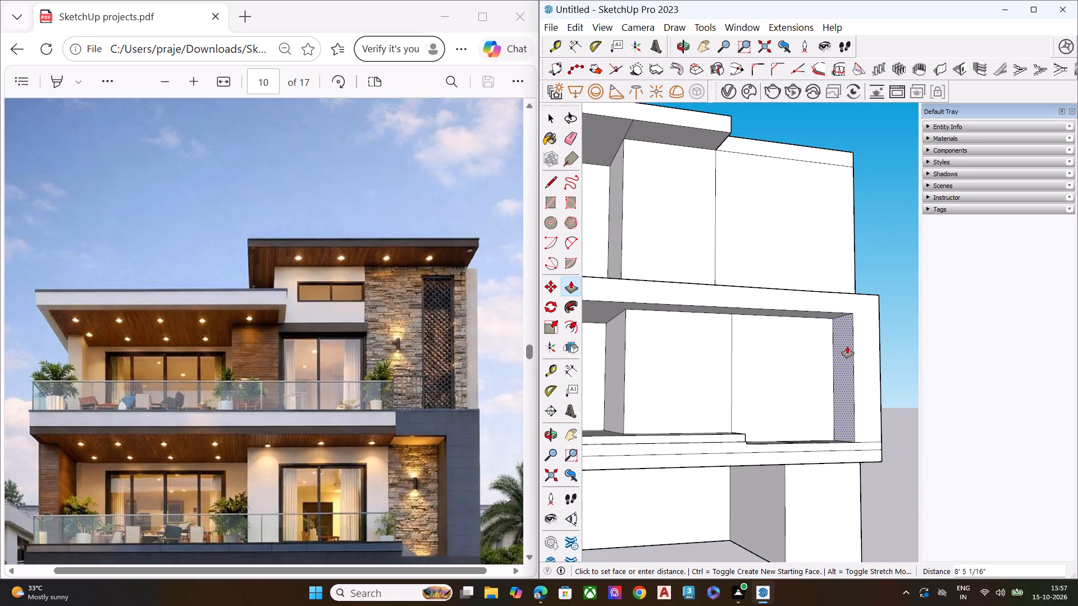
scroll(833, 338, up, 1)
middle_drag(833, 338, 760, 357)
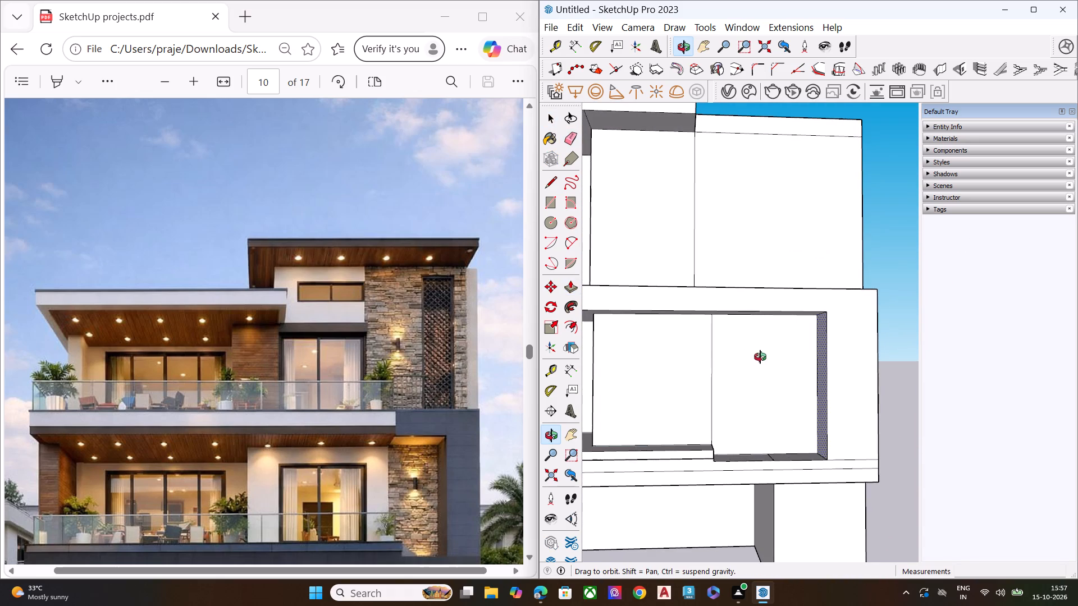
middle_drag(760, 357, 751, 373)
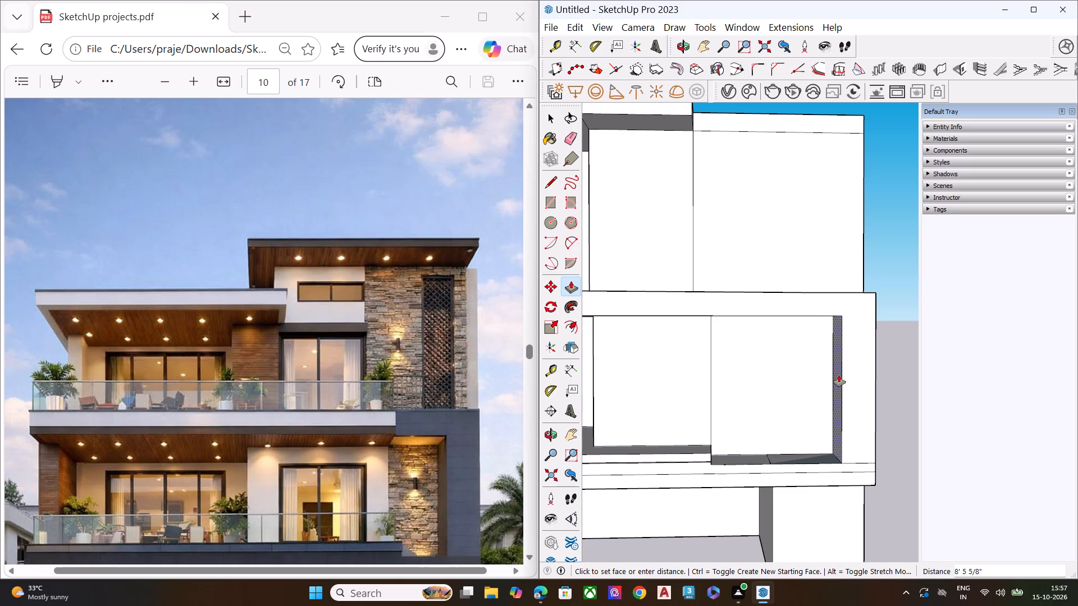
click(826, 374)
key(space)
Push the inner face of the thickened ground-storey pillar outward, reducing it to a thin wall under the outer end.
scroll(774, 349, down, 4)
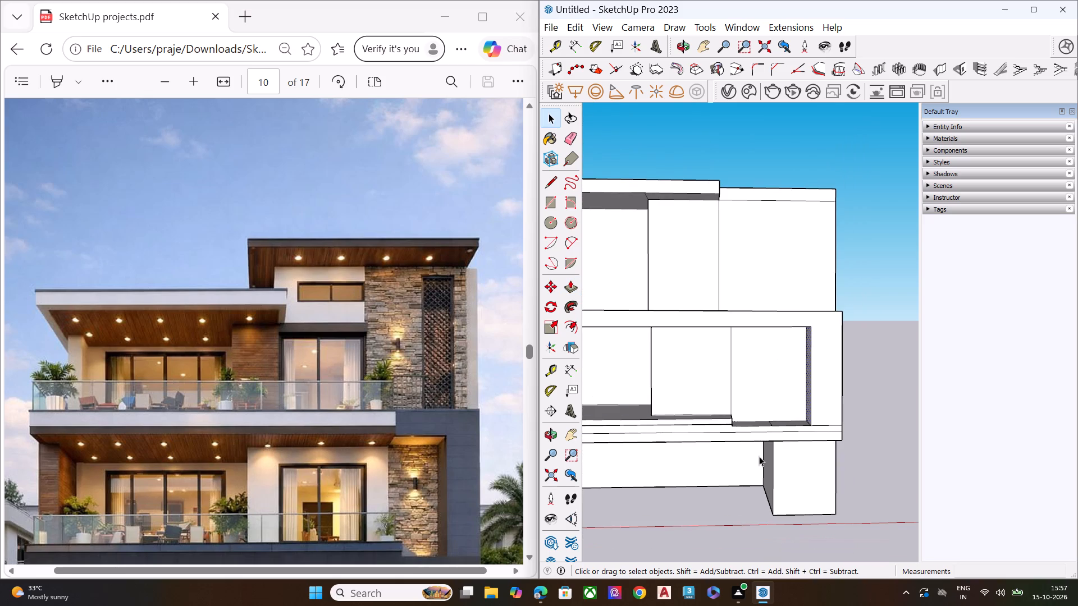
middle_drag(761, 457, 816, 474)
click(767, 473)
key(p)
click(767, 472)
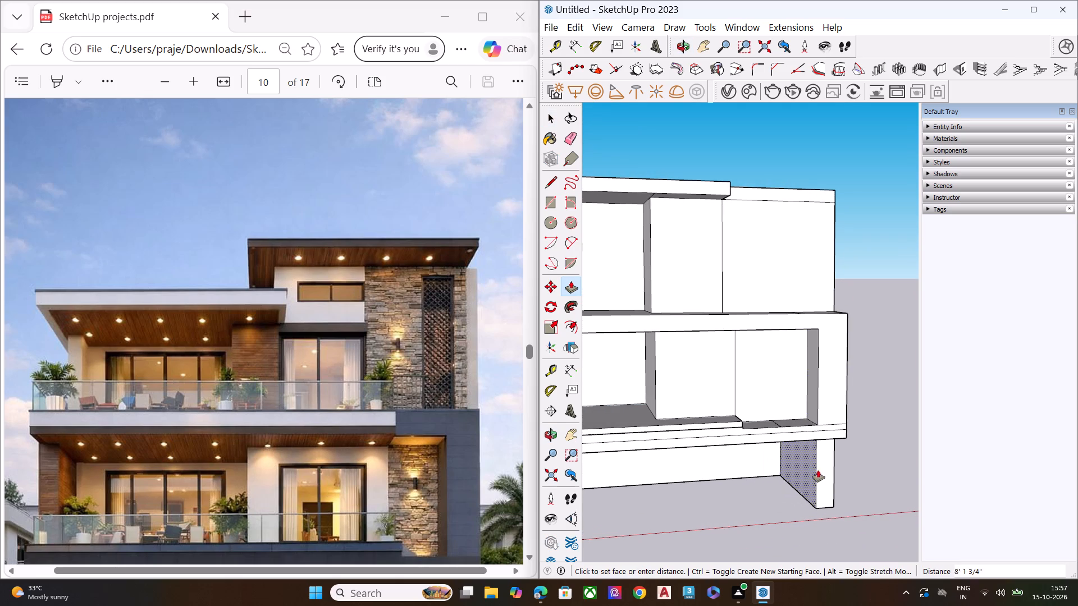
click(814, 472)
key(space)
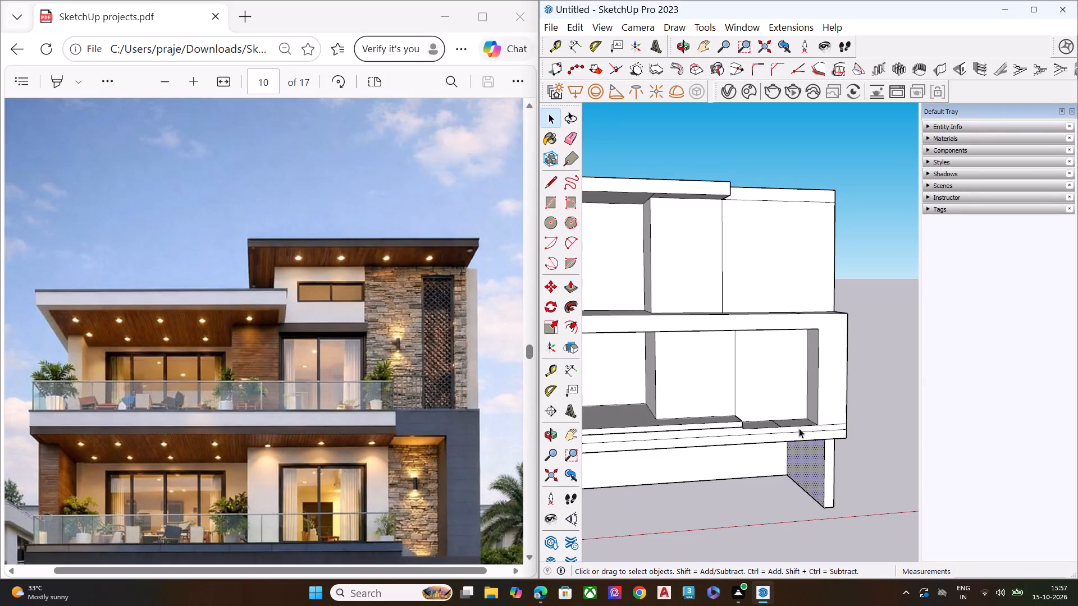
Extend the end of the middle storey's raised balcony floor outward to the dividing line on the lower floor strip.
middle_drag(799, 402, 771, 352)
scroll(771, 352, up, 5)
middle_drag(724, 387, 647, 448)
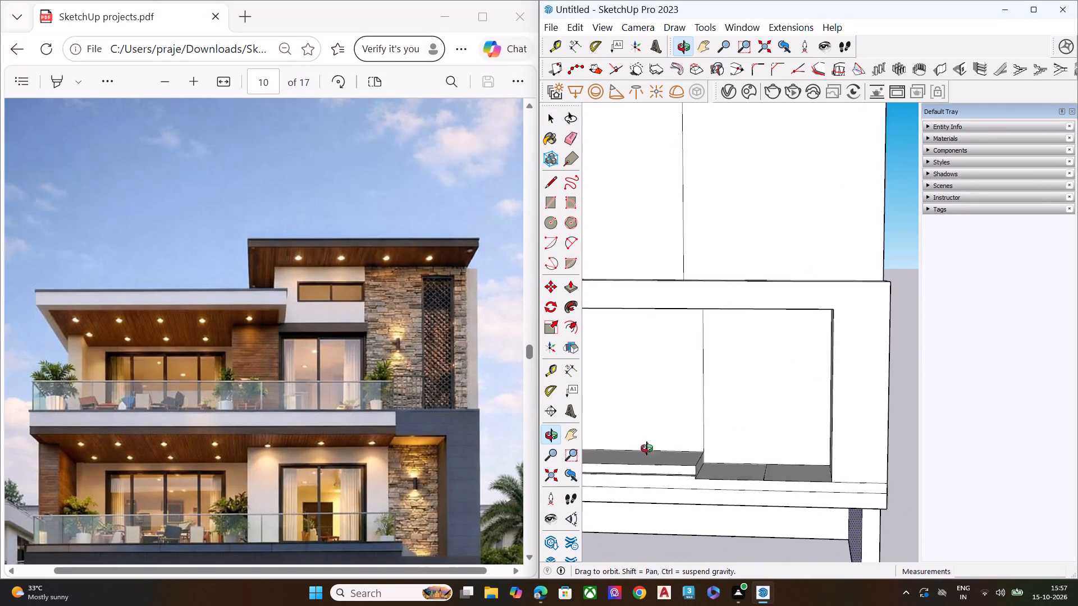
middle_drag(647, 448, 640, 457)
scroll(707, 469, down, 1)
scroll(707, 469, up, 1)
scroll(707, 469, down, 1)
scroll(707, 467, up, 3)
click(702, 463)
triple_click(702, 463)
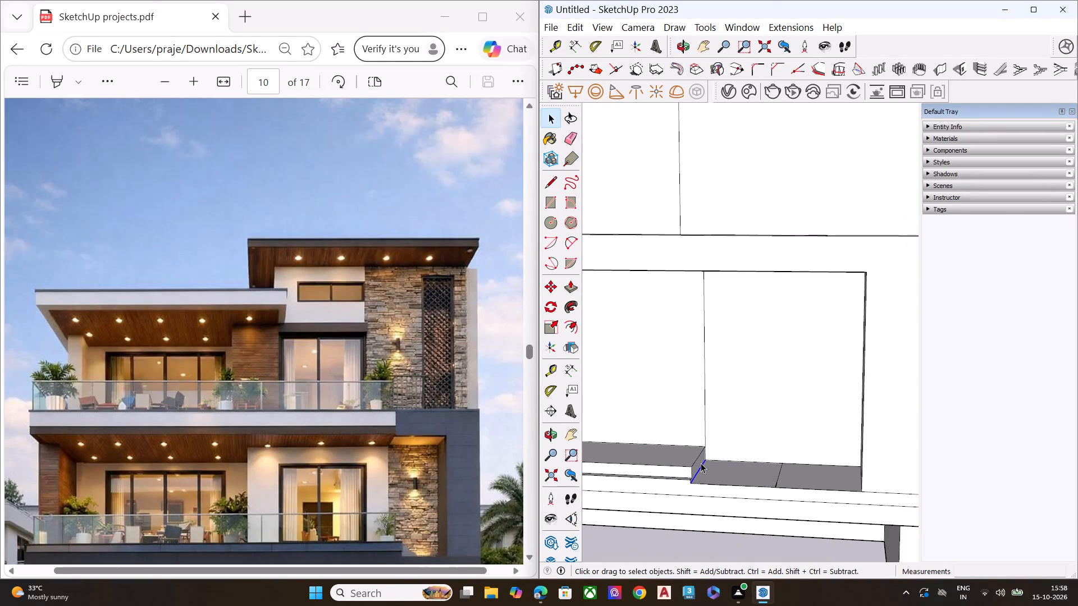
scroll(701, 464, up, 4)
scroll(701, 464, down, 1)
scroll(701, 464, up, 3)
scroll(704, 462, down, 5)
click(677, 555)
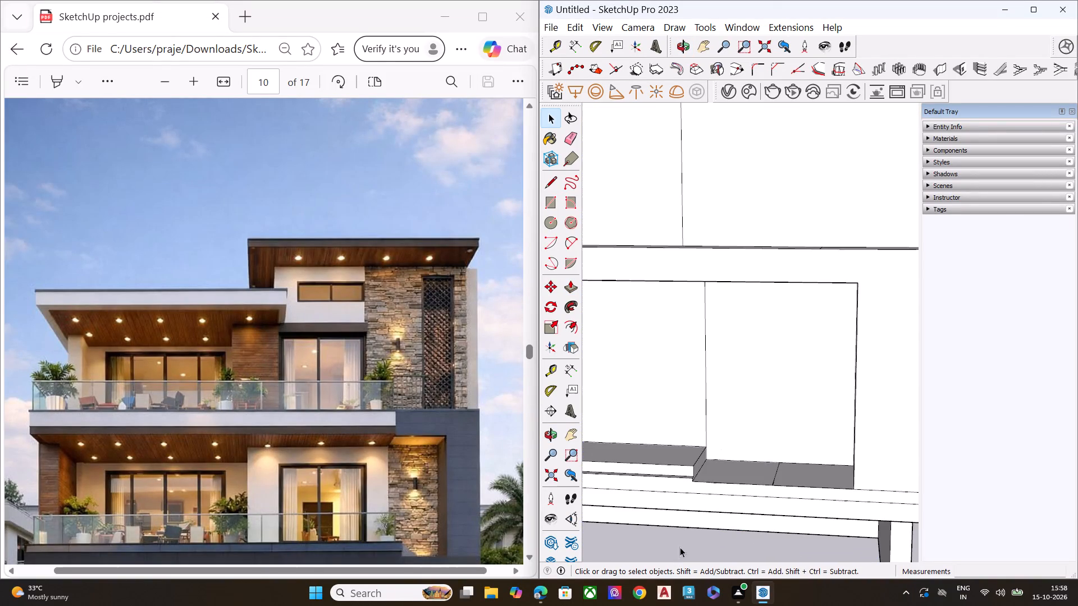
scroll(698, 479, up, 1)
scroll(698, 479, down, 1)
scroll(698, 479, up, 3)
click(697, 461)
middle_drag(707, 462, 607, 483)
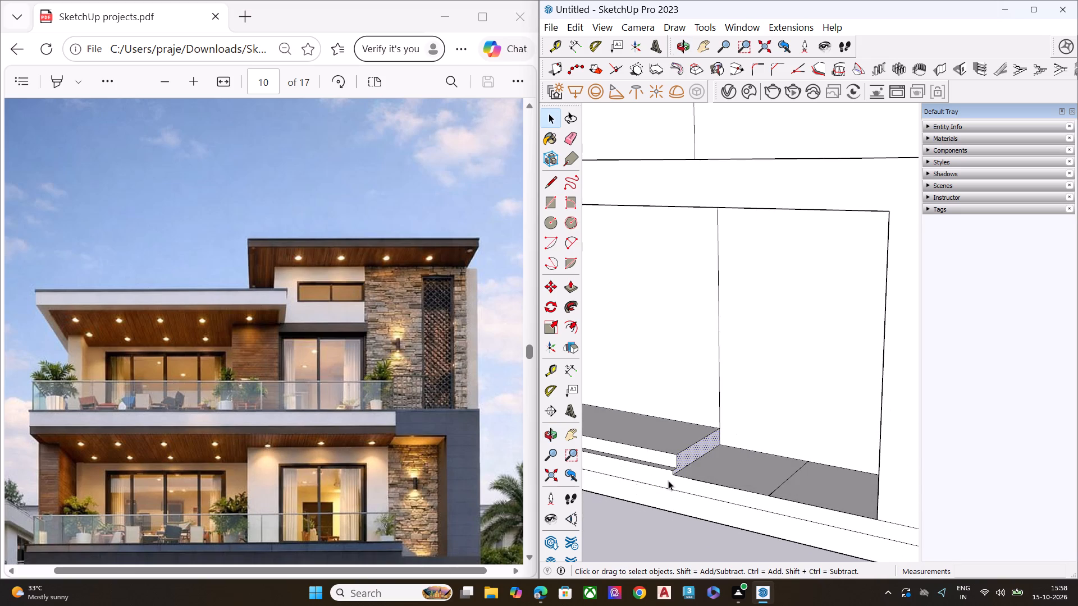
scroll(669, 480, up, 1)
key(p)
click(696, 452)
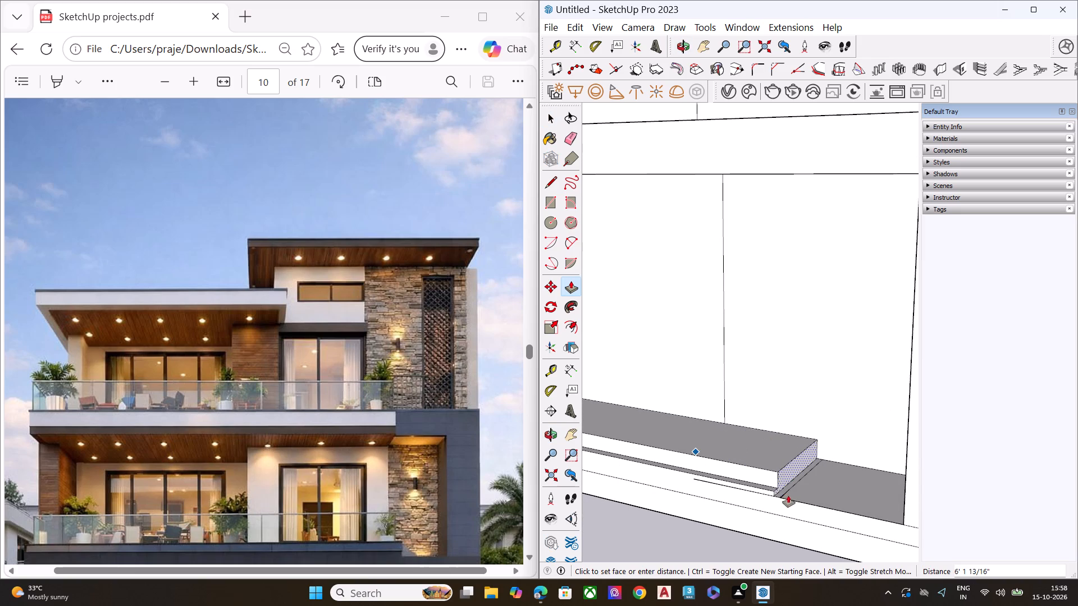
click(780, 498)
key(space)
Delete the stray line left on the front edge below the extended end of the raised balcony floor.
click(757, 493)
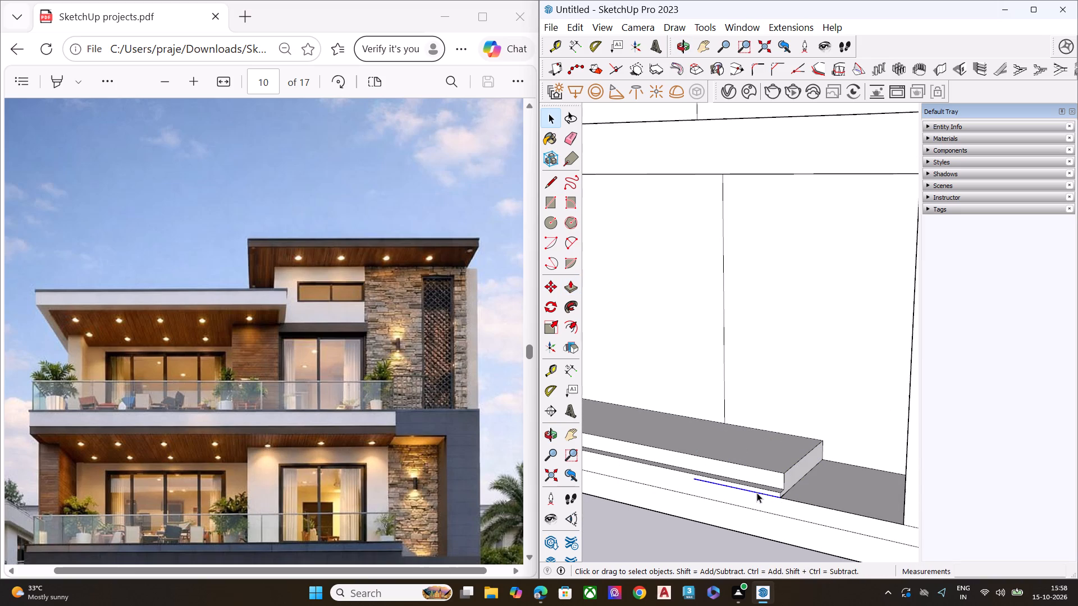
key(Delete)
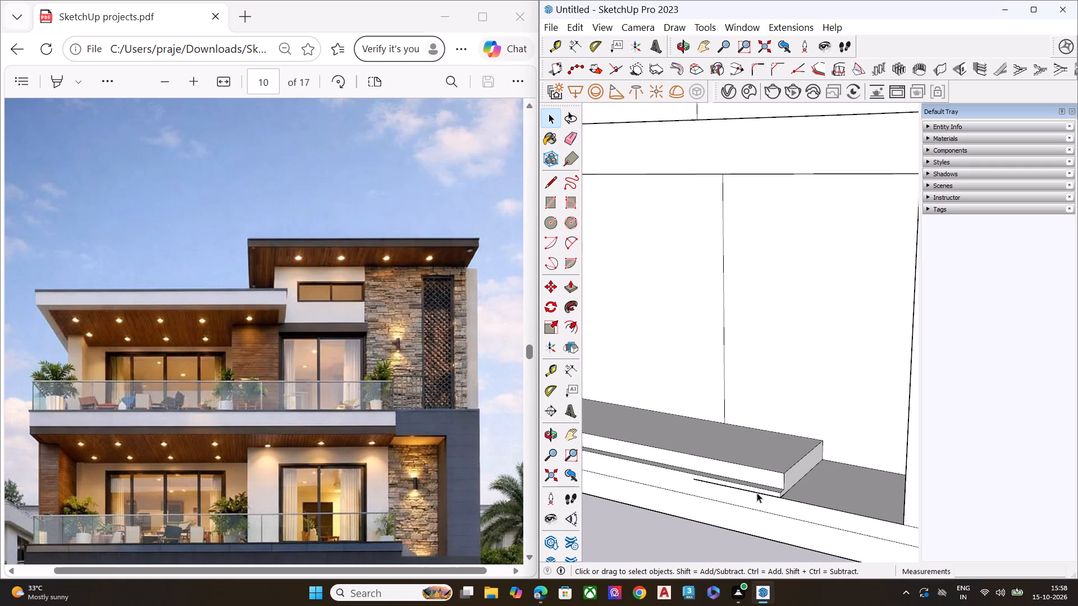
click(757, 493)
key(Home)
key(Delete)
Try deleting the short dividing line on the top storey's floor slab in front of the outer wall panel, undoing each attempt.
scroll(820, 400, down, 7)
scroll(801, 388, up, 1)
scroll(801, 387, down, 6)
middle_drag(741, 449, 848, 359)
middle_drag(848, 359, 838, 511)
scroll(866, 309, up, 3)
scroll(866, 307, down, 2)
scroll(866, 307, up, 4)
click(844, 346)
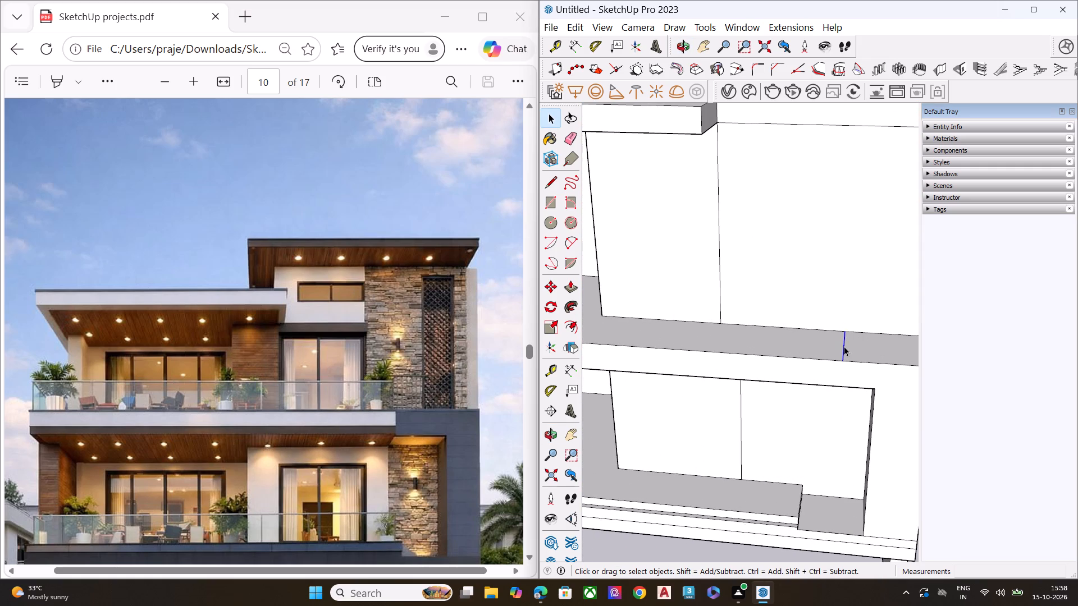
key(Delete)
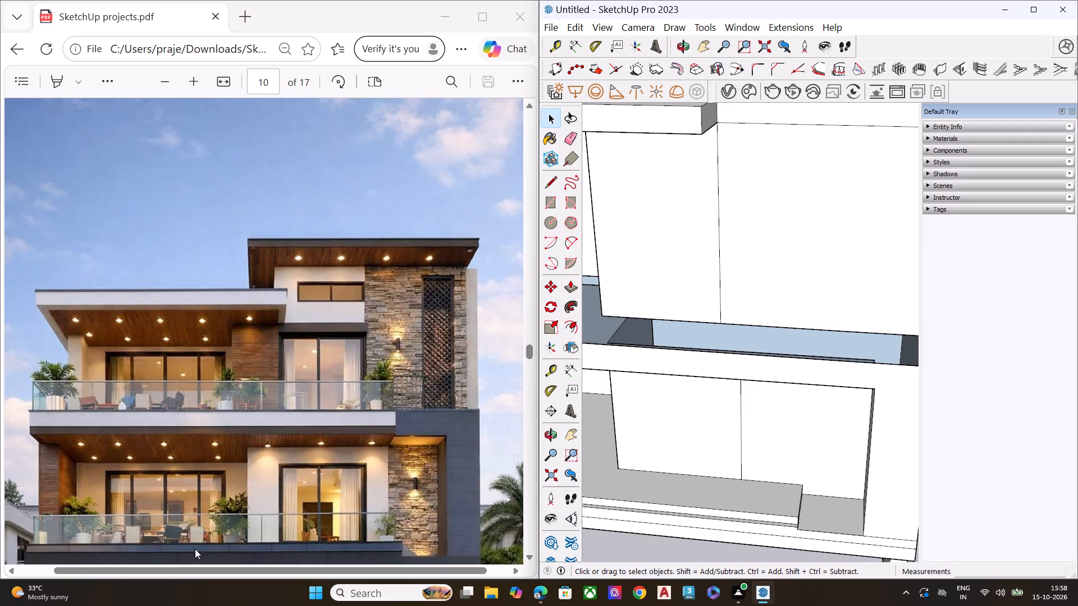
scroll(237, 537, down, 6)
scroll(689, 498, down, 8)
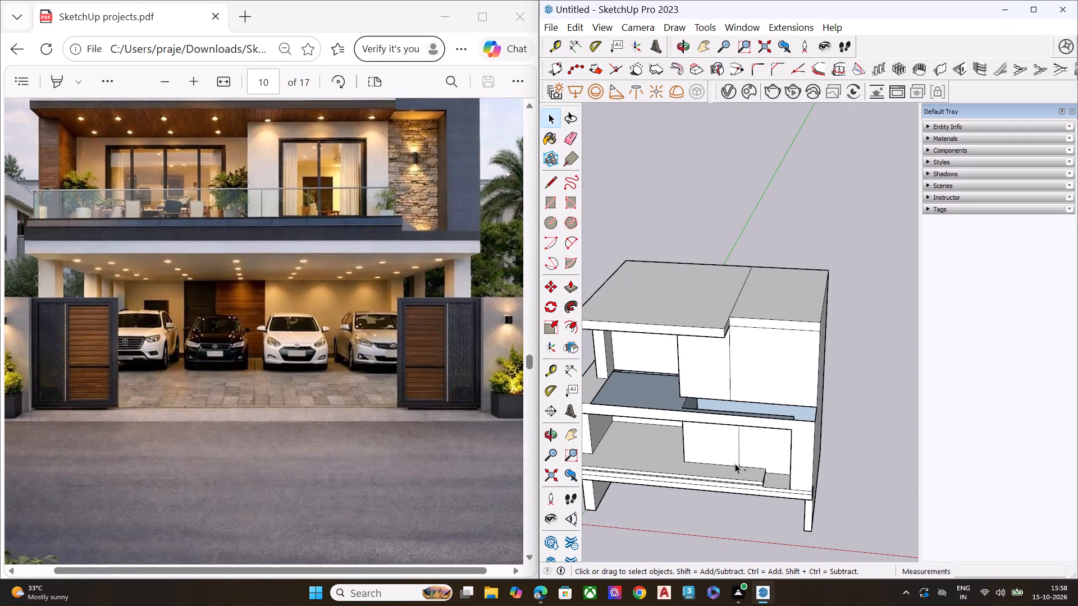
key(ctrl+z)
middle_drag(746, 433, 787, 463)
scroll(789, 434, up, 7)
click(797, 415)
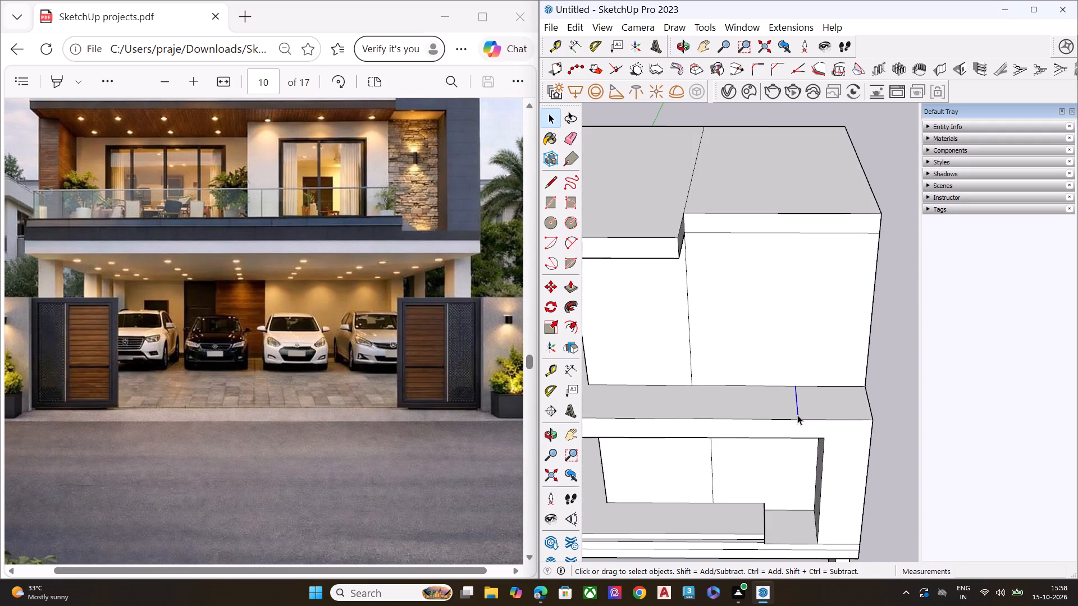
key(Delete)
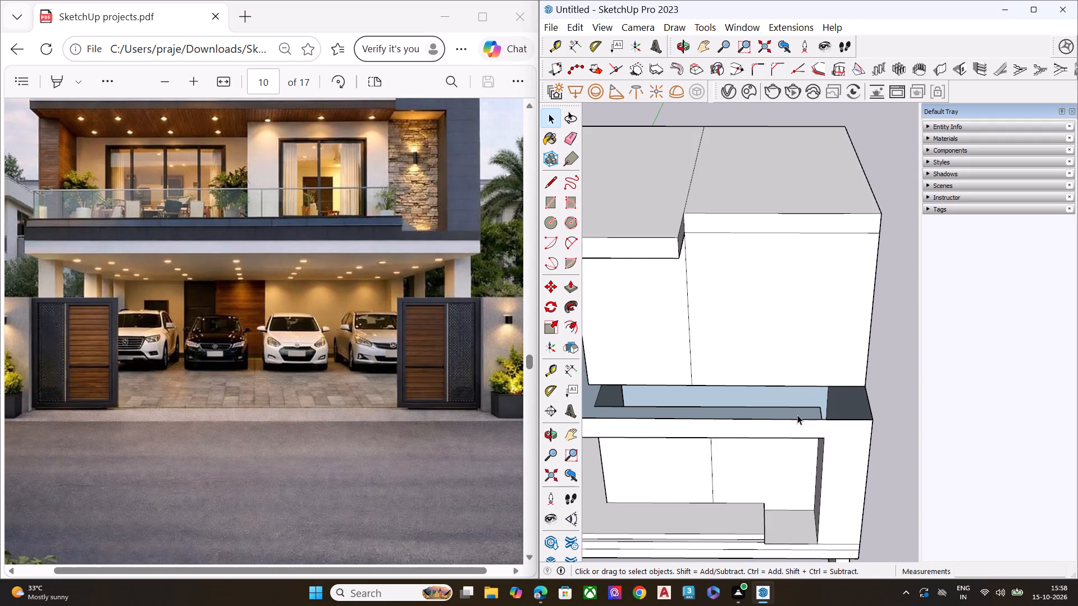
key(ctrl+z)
Examine the whole house massing and the stepped end of the middle storey's raised balcony floor.
scroll(797, 415, down, 6)
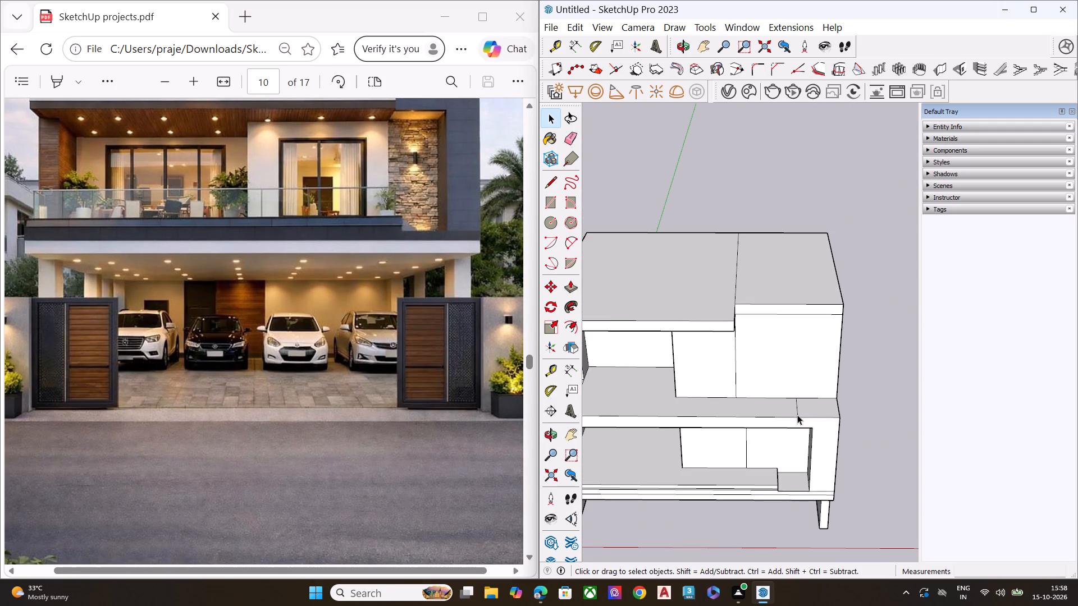
scroll(812, 417, down, 4)
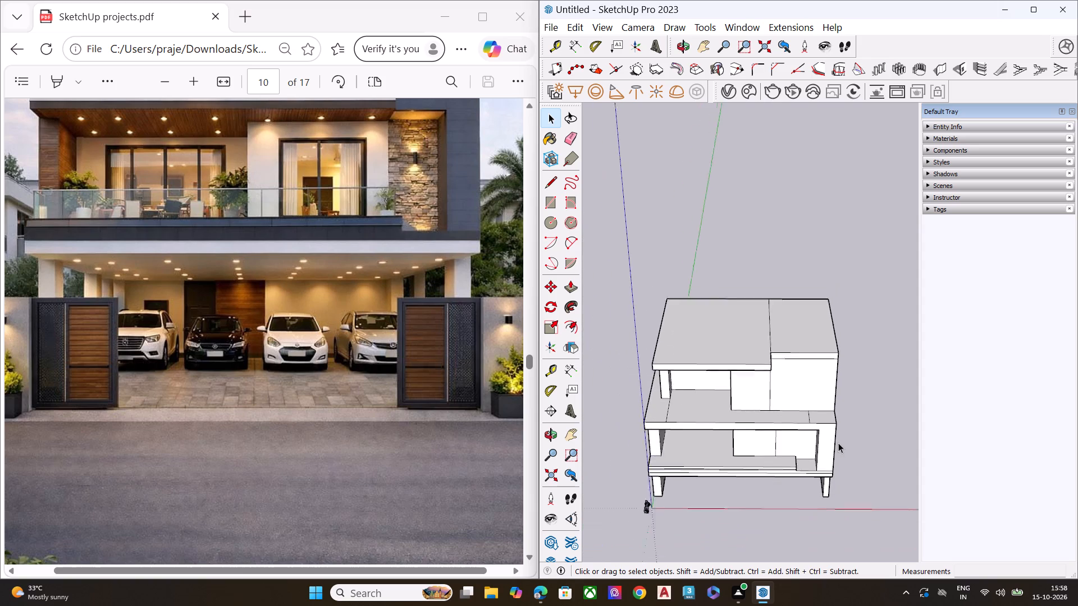
scroll(838, 443, down, 2)
middle_drag(760, 460, 777, 504)
scroll(736, 445, up, 8)
scroll(736, 443, down, 3)
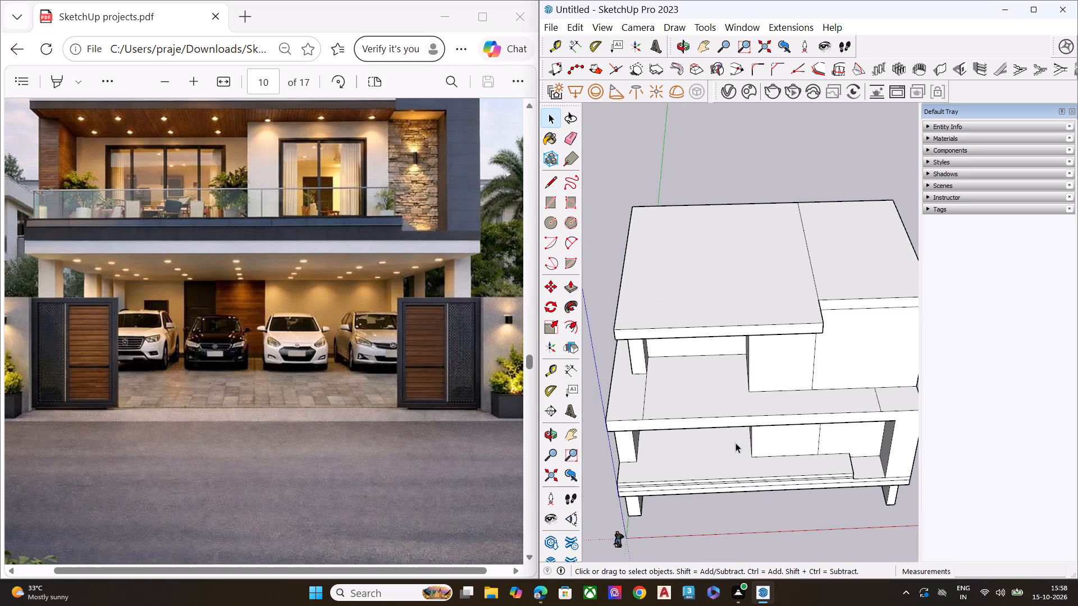
middle_drag(863, 483, 661, 461)
scroll(774, 486, up, 6)
scroll(774, 486, down, 5)
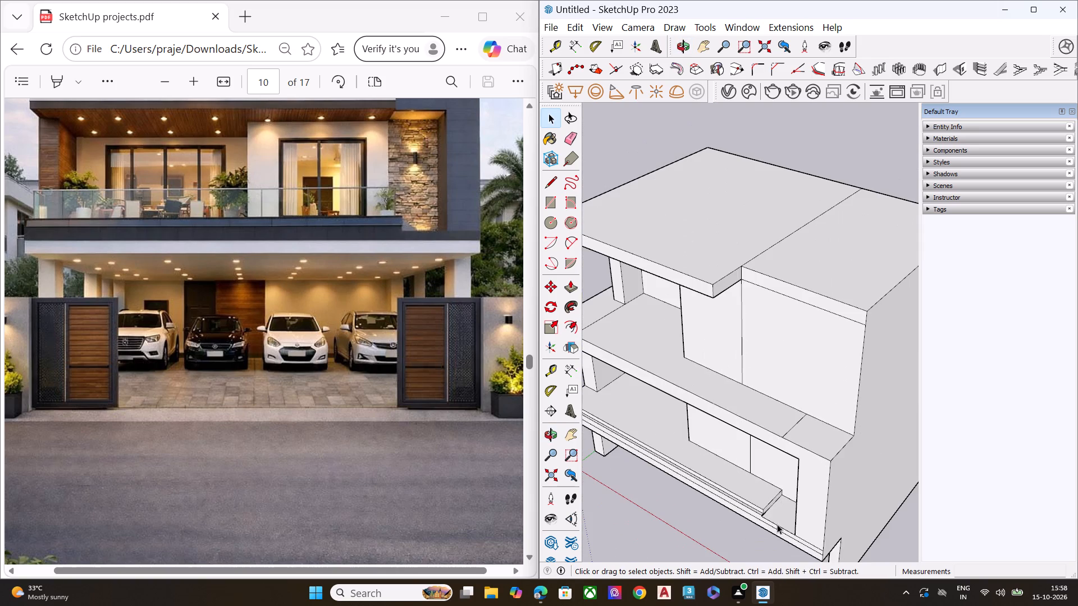
middle_drag(761, 552, 749, 509)
scroll(744, 481, up, 13)
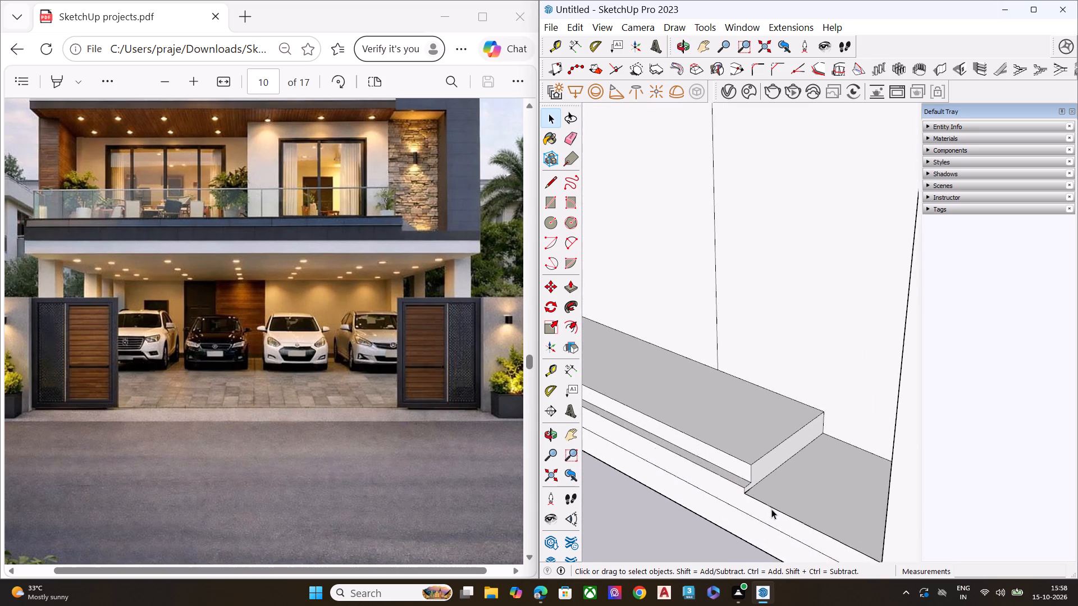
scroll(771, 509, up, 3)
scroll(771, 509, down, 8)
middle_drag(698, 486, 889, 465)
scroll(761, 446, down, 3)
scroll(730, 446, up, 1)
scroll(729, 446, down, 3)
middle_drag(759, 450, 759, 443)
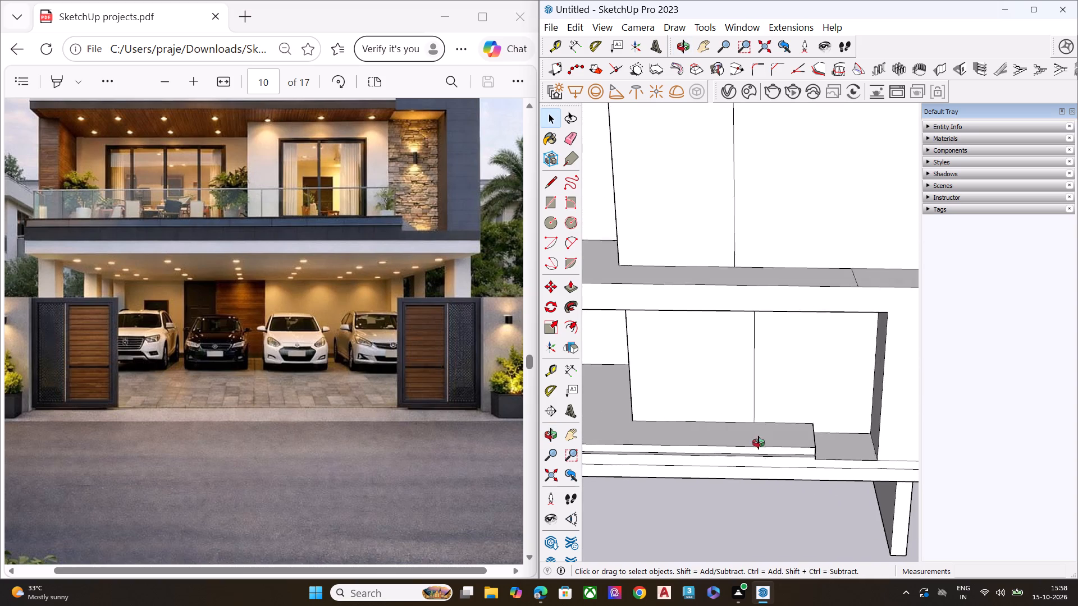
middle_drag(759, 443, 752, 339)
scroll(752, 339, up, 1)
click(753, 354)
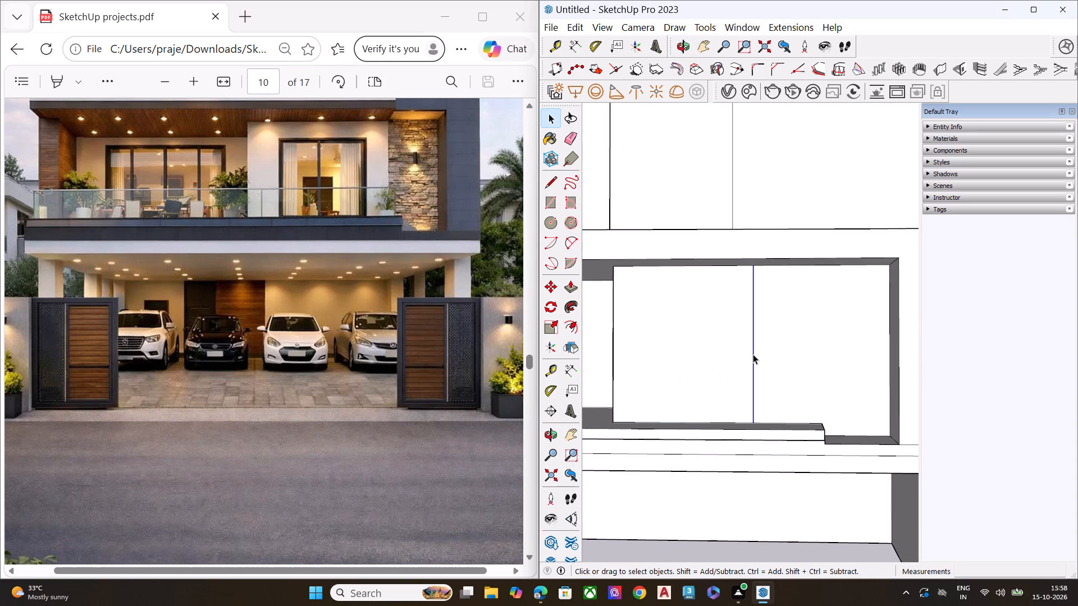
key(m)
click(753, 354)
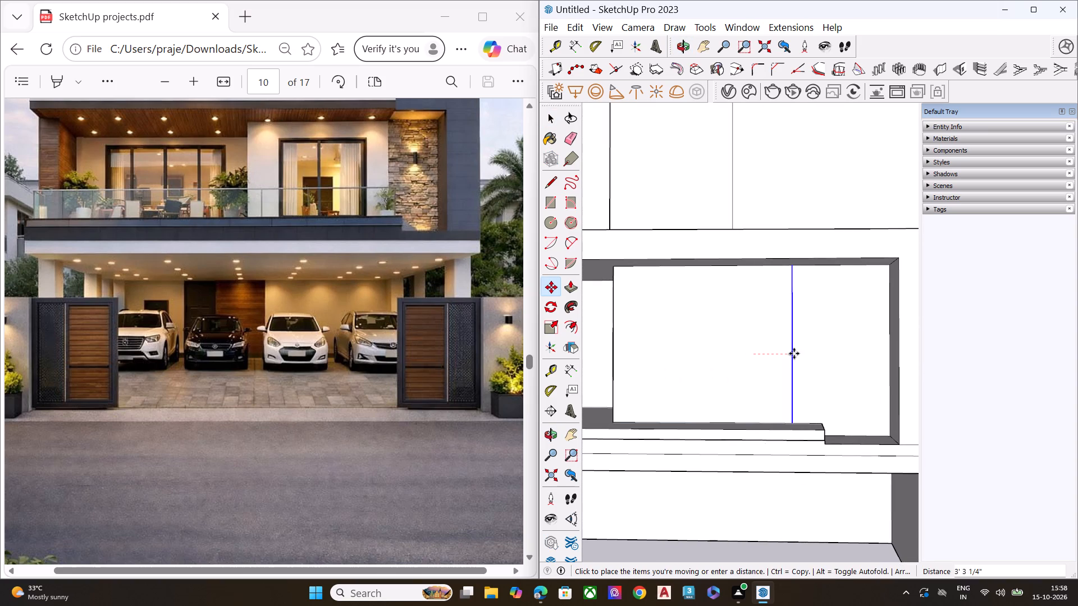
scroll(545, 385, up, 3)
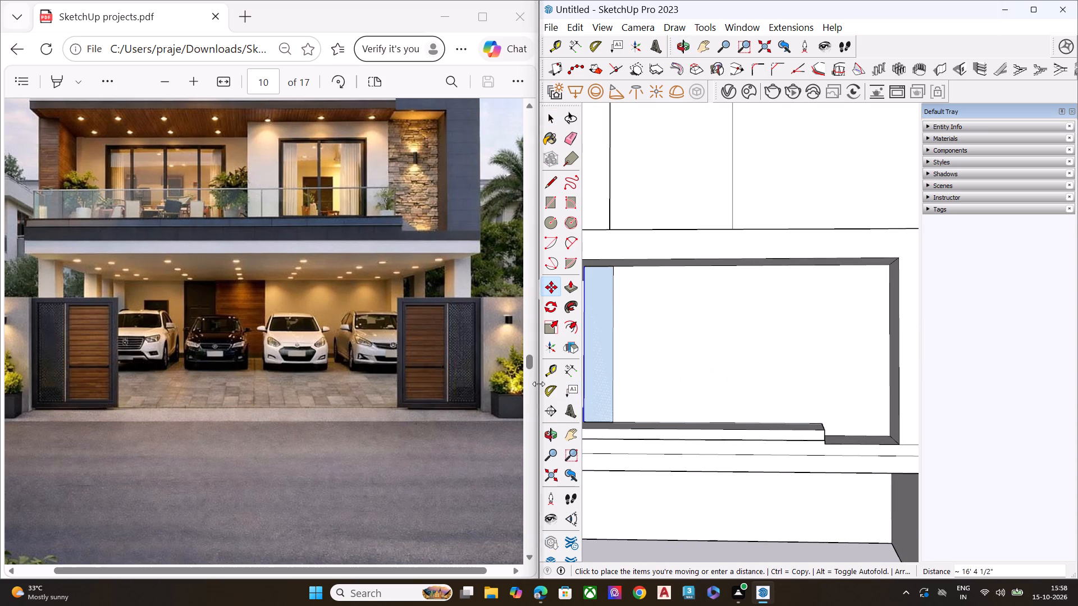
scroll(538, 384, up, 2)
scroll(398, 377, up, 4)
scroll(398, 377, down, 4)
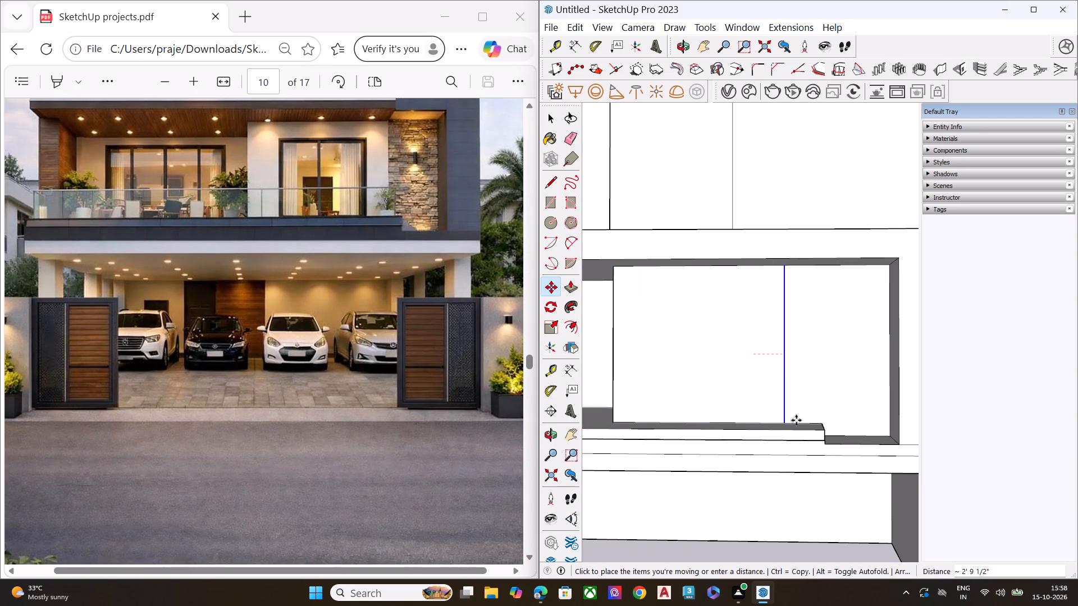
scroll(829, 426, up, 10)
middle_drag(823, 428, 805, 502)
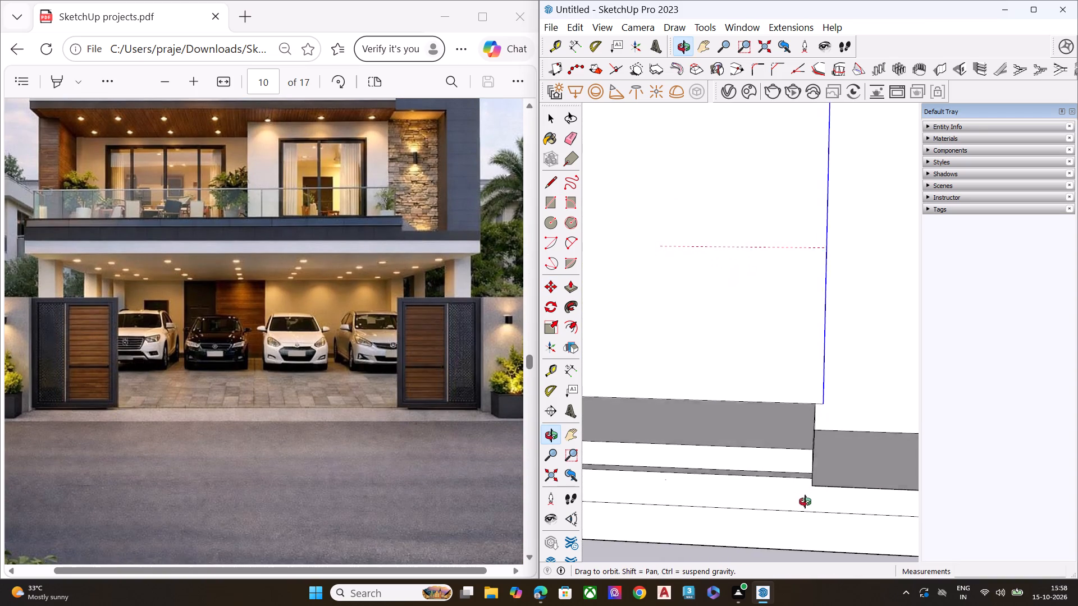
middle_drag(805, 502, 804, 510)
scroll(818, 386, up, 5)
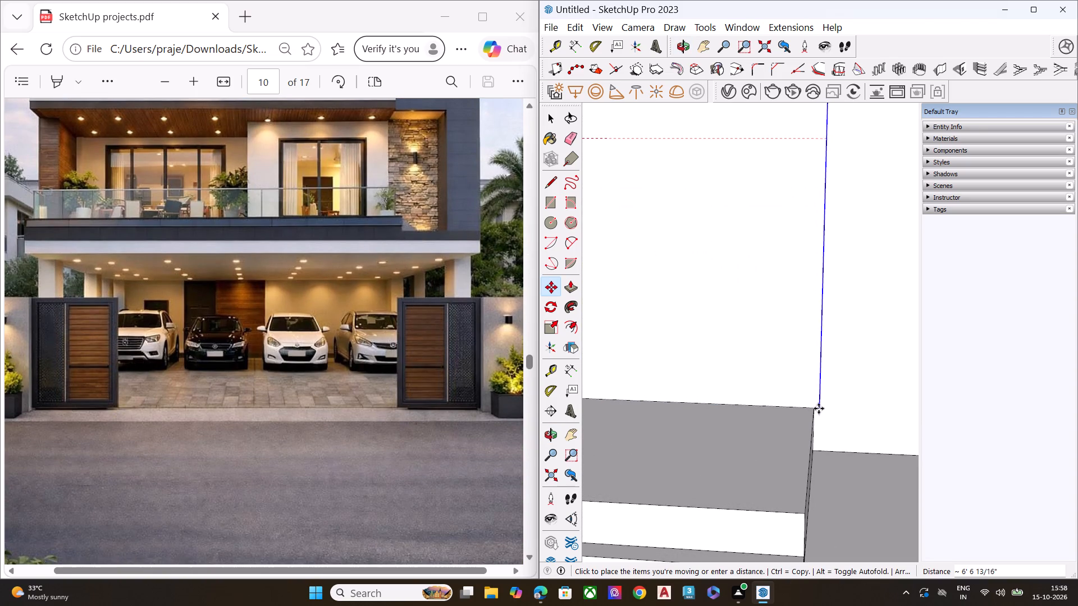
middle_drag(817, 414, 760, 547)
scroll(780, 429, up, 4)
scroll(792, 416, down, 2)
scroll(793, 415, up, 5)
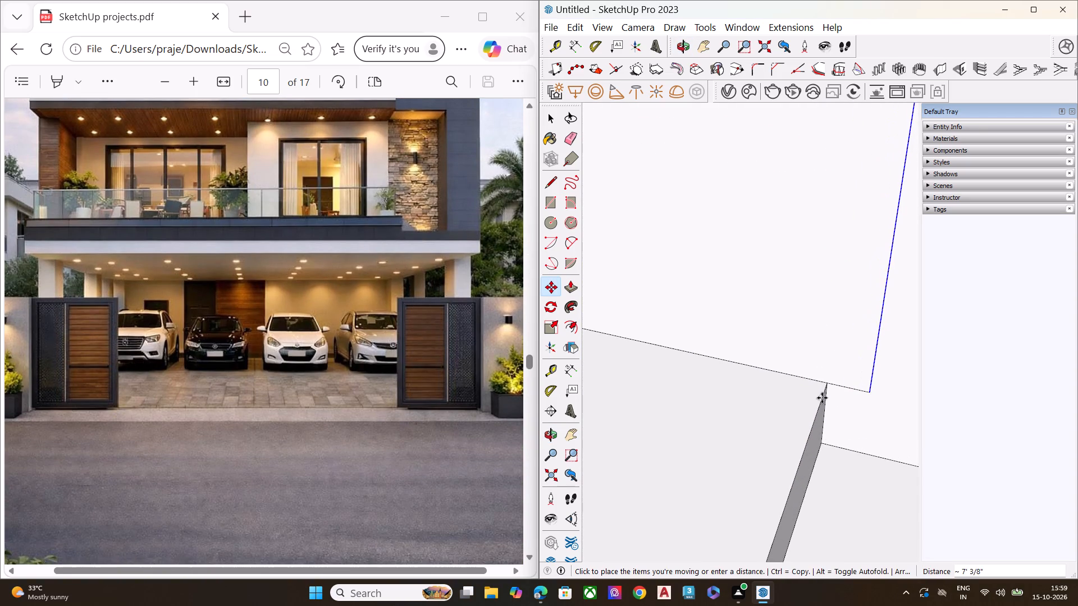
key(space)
Move the vertical dividing line on the middle storey's wall outward about 6' 5 5/8" to the end of the raised balcony floor.
scroll(779, 384, down, 3)
scroll(792, 386, up, 1)
scroll(808, 389, down, 6)
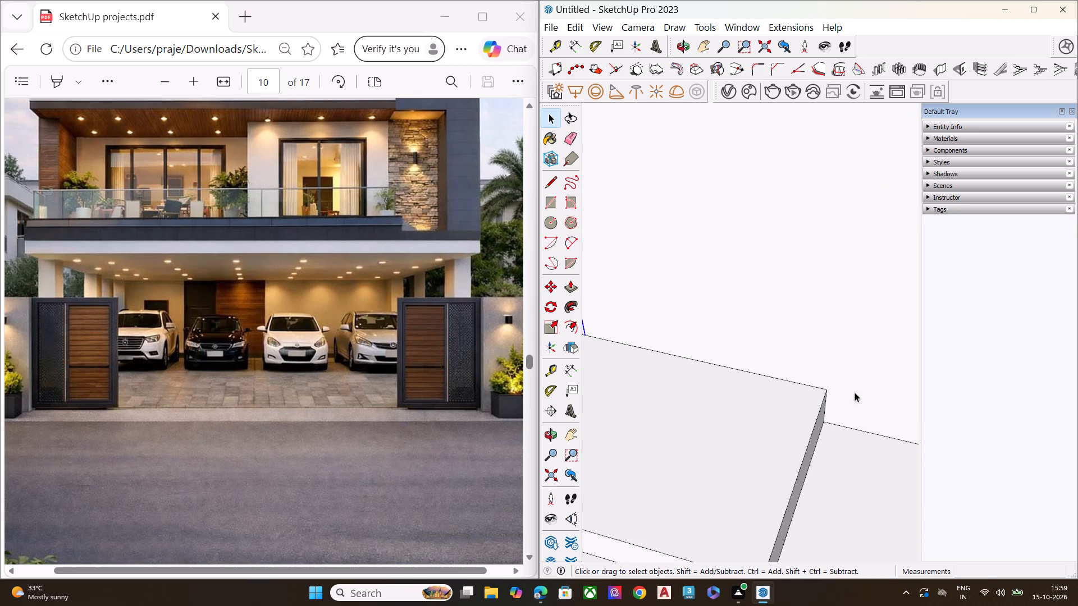
scroll(743, 294, down, 11)
scroll(770, 286, up, 1)
key(m)
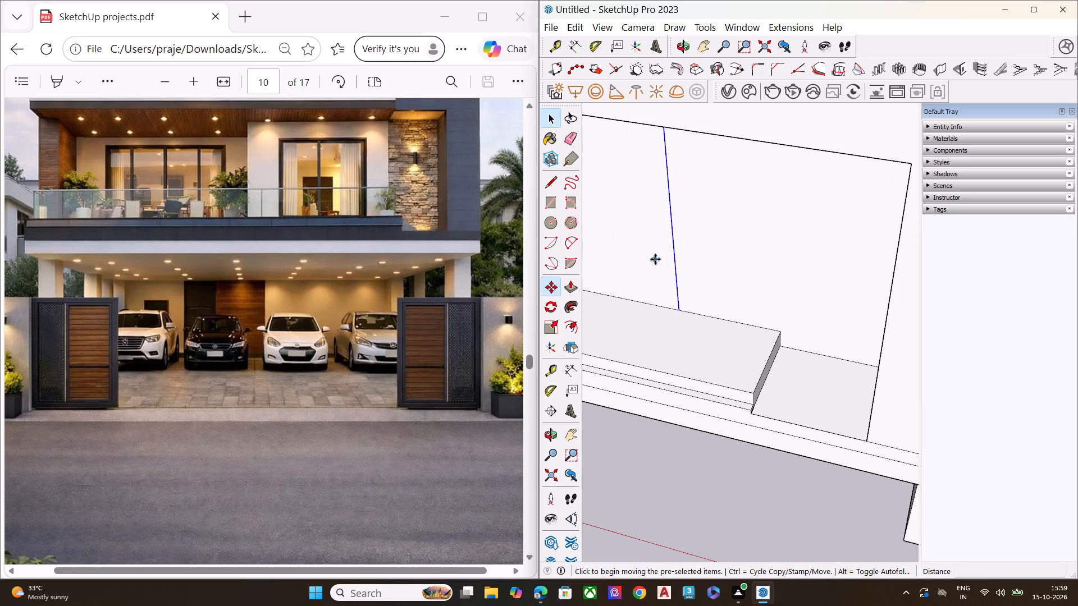
click(674, 254)
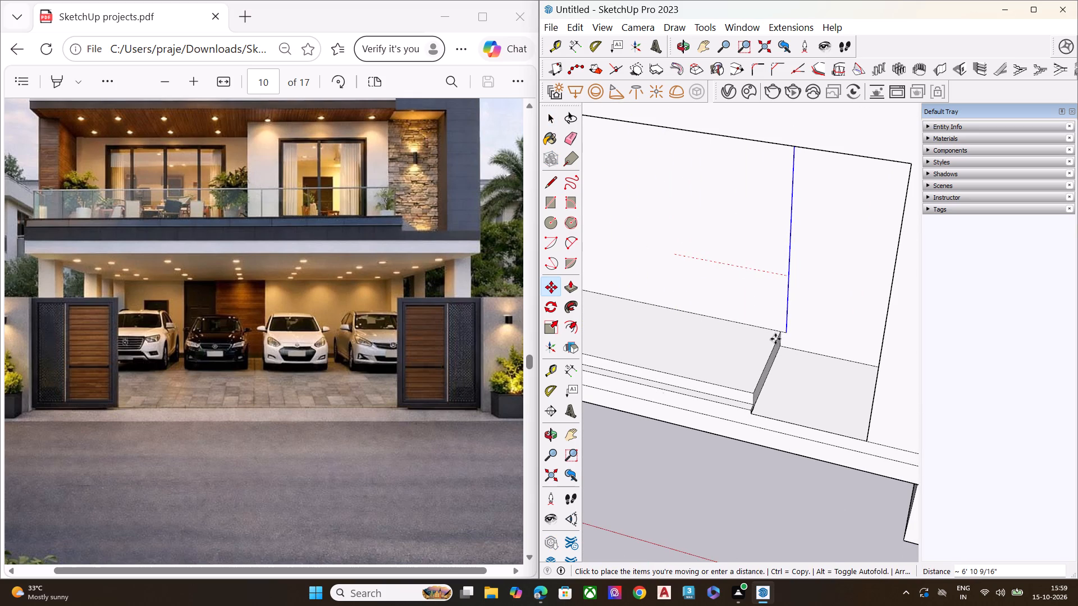
click(768, 344)
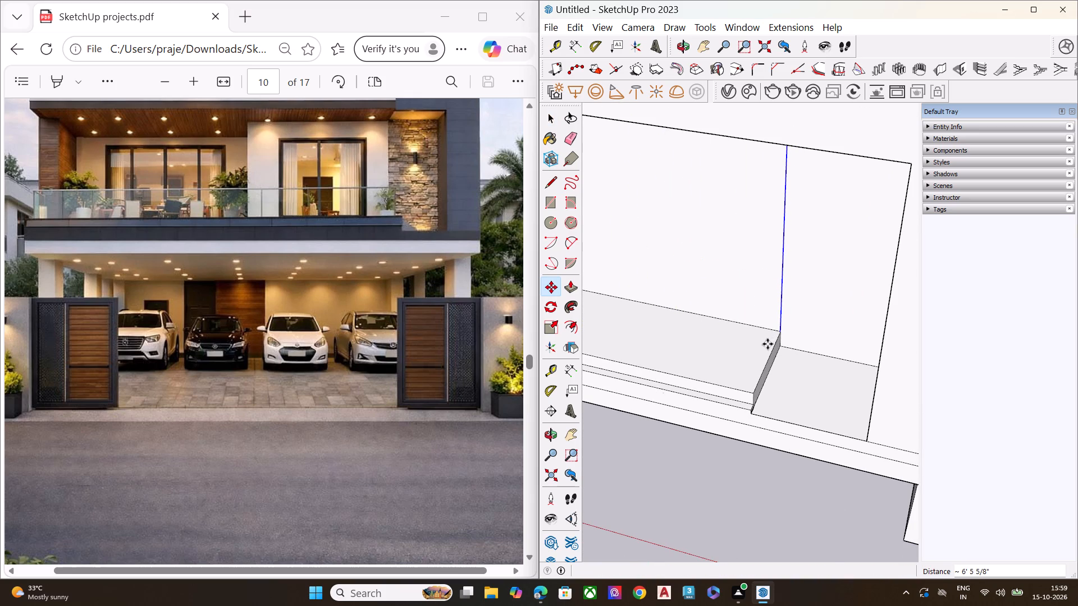
key(space)
scroll(776, 346, down, 5)
click(743, 467)
Examine the middle storey's wall division and the whole front massing against the reference house image.
middle_drag(739, 423, 791, 333)
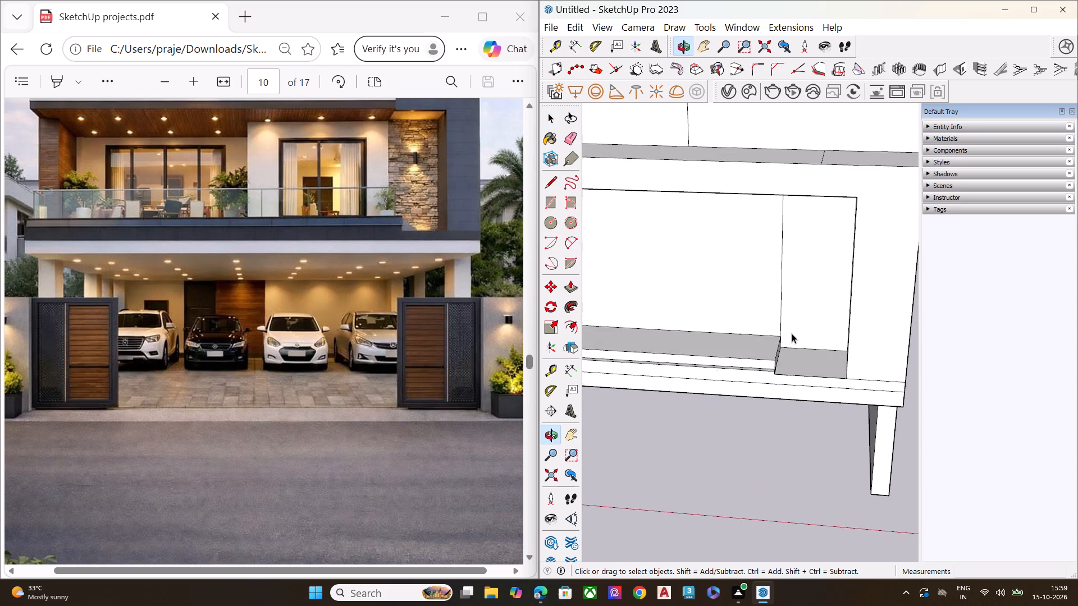
scroll(761, 312, up, 1)
scroll(760, 312, down, 5)
middle_drag(702, 345, 966, 185)
middle_drag(799, 261, 848, 300)
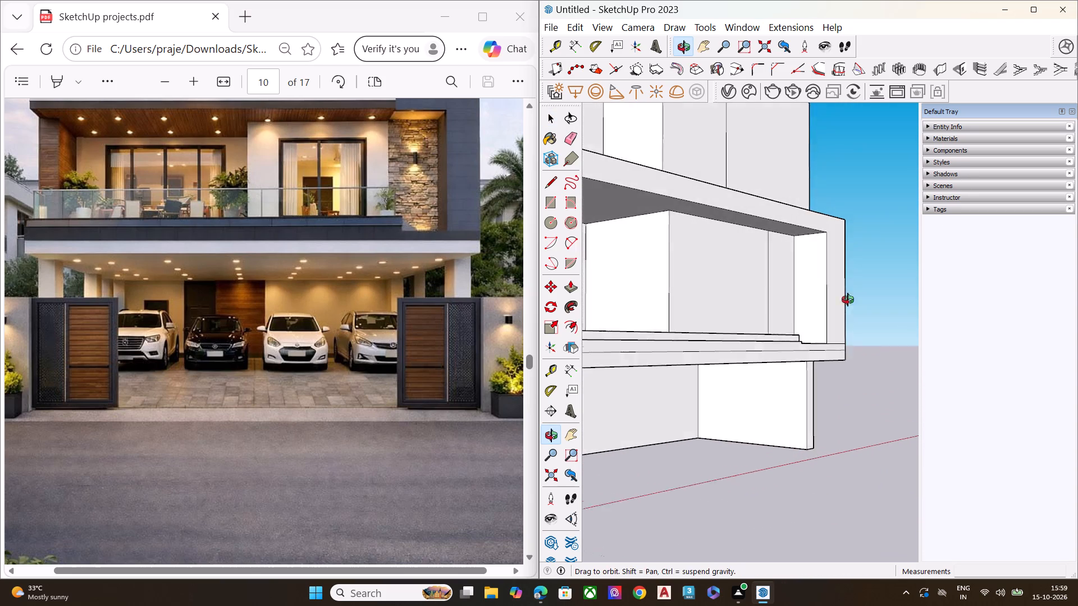
middle_drag(848, 300, 861, 304)
scroll(814, 263, up, 10)
scroll(755, 263, down, 7)
middle_drag(788, 311, 660, 307)
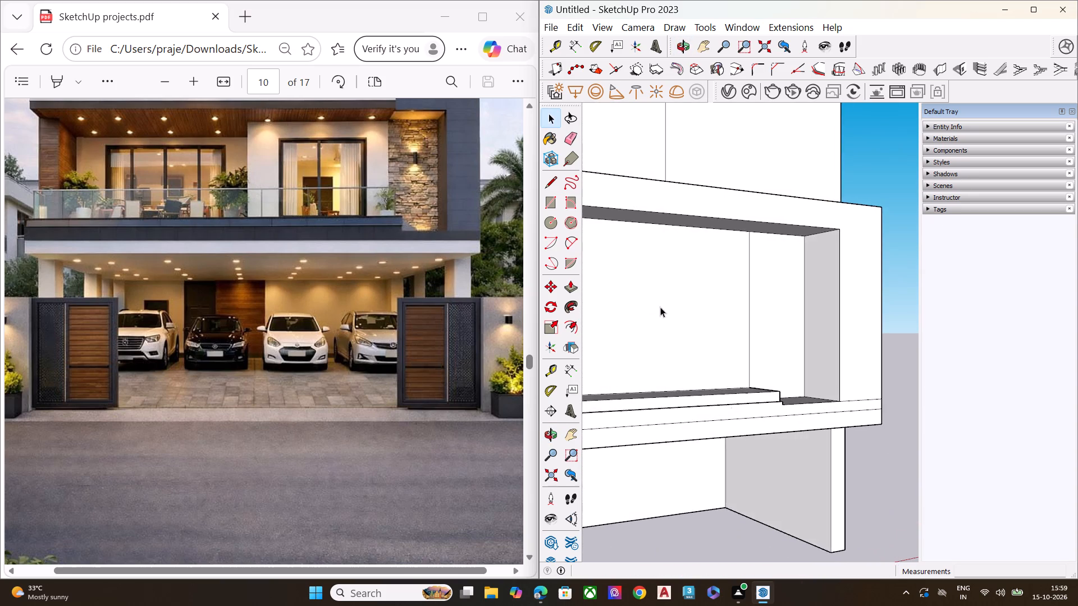
scroll(735, 294, down, 4)
middle_drag(755, 324, 653, 335)
scroll(695, 279, down, 6)
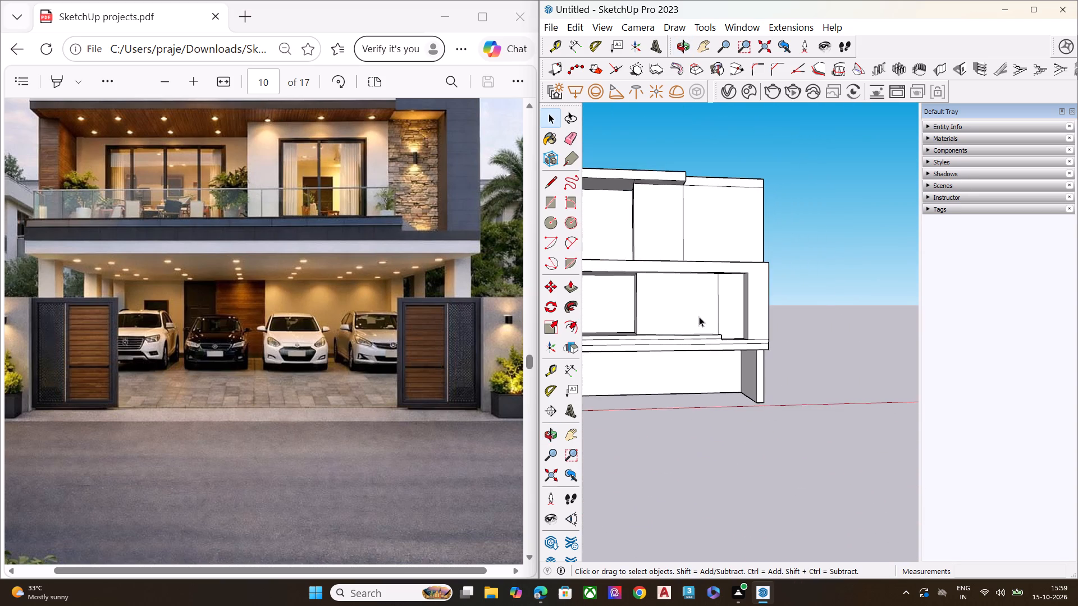
middle_drag(708, 322, 672, 323)
scroll(716, 310, down, 4)
scroll(397, 293, up, 2)
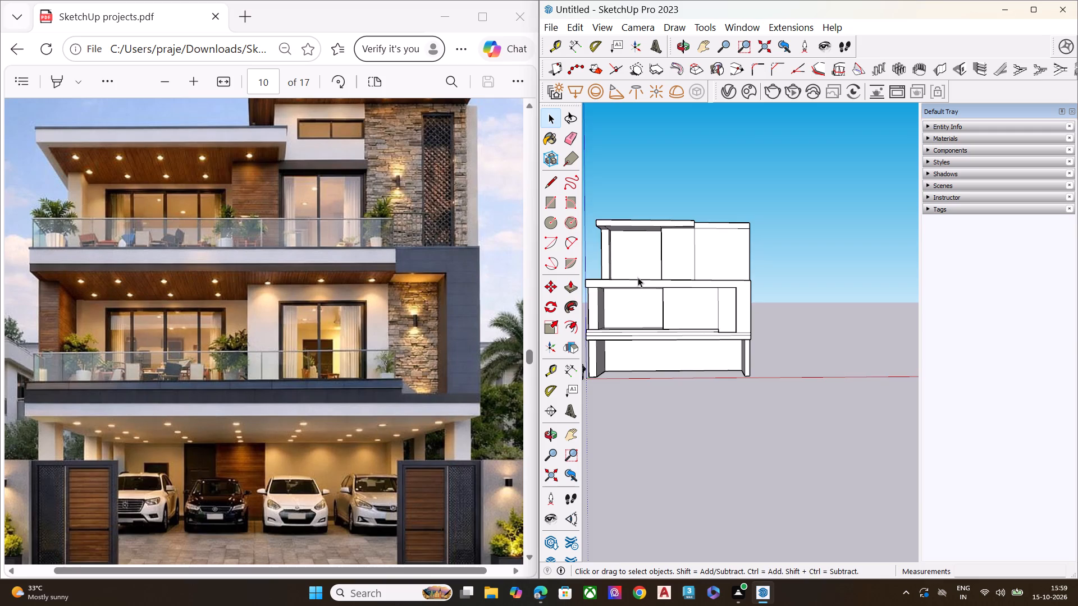
Lower the end strip of the top storey's floor slab at the open balcony corner by about 2 9/16".
scroll(647, 283, down, 6)
middle_drag(663, 296, 683, 465)
scroll(619, 310, up, 2)
scroll(618, 307, down, 1)
scroll(618, 307, up, 14)
scroll(618, 279, down, 1)
scroll(618, 279, up, 4)
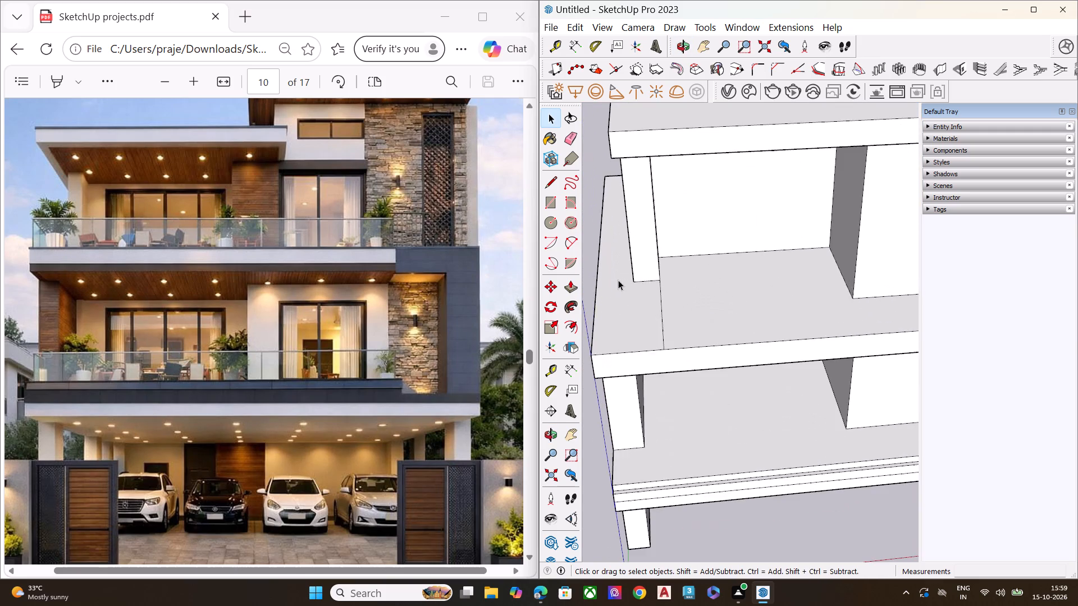
scroll(633, 304, up, 1)
middle_drag(633, 304, 766, 309)
double_click(730, 338)
click(733, 356)
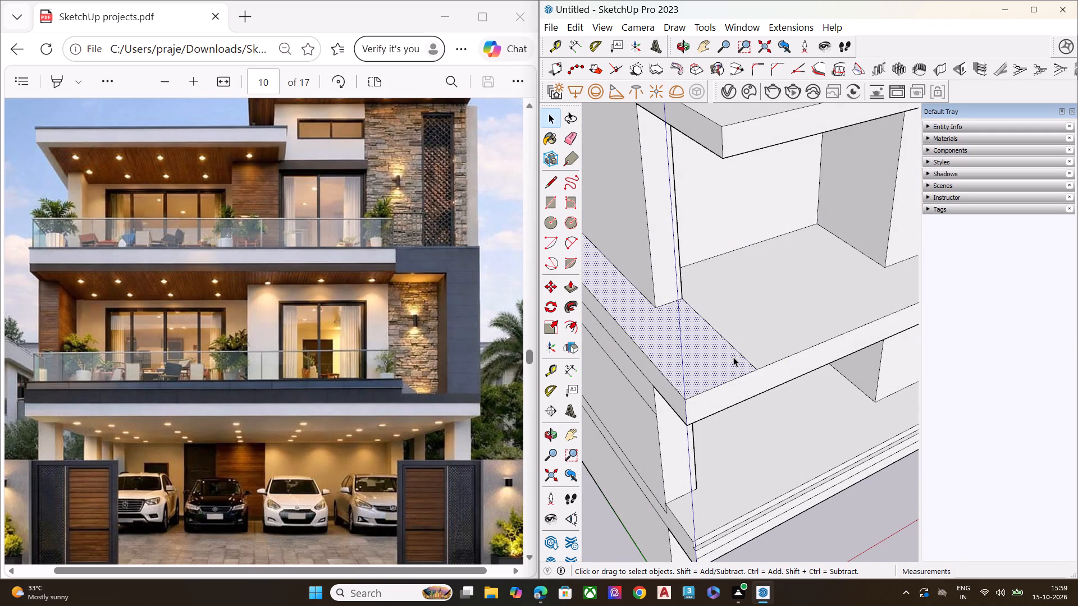
key(p)
click(733, 357)
middle_drag(737, 375, 765, 290)
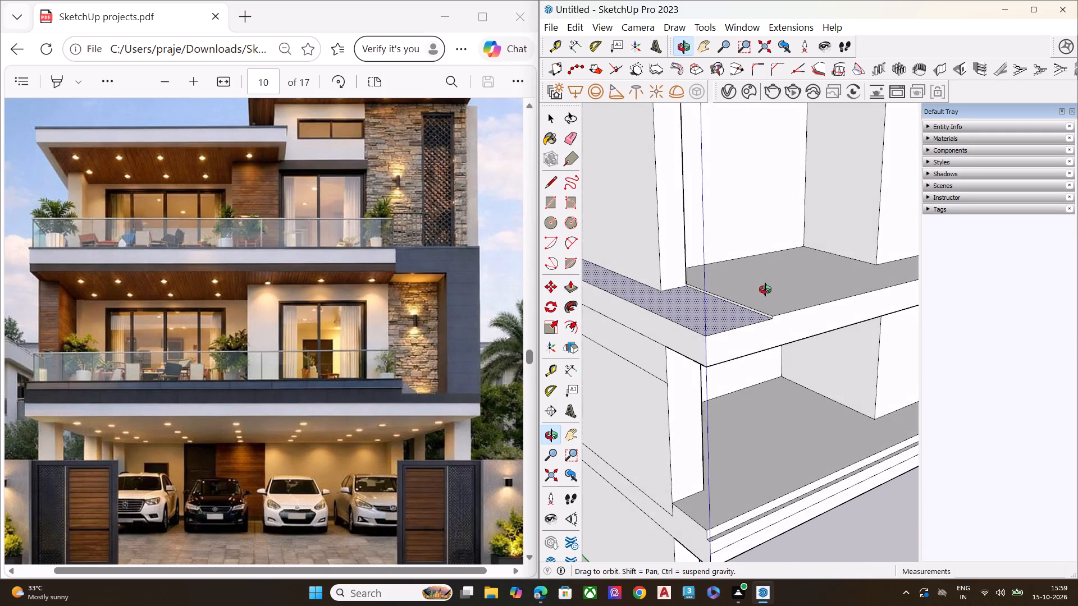
middle_drag(765, 290, 768, 314)
scroll(765, 303, up, 7)
click(768, 314)
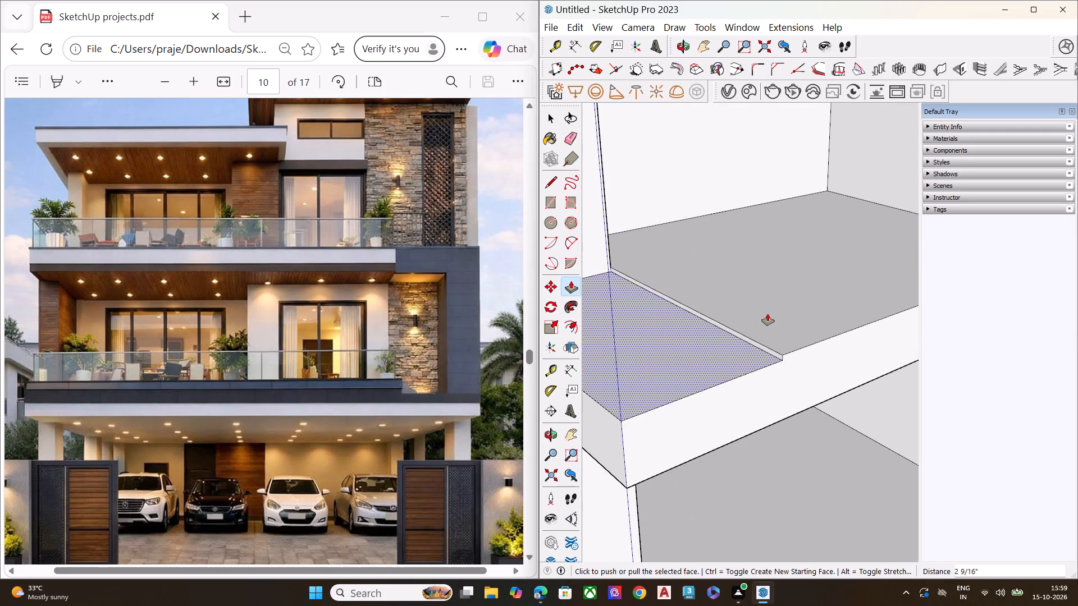
Extend the narrow step face on the top storey's floor slab outward about 2' 9 3/8" over the lowered strip.
key(space)
click(742, 336)
click(743, 336)
double_click(747, 339)
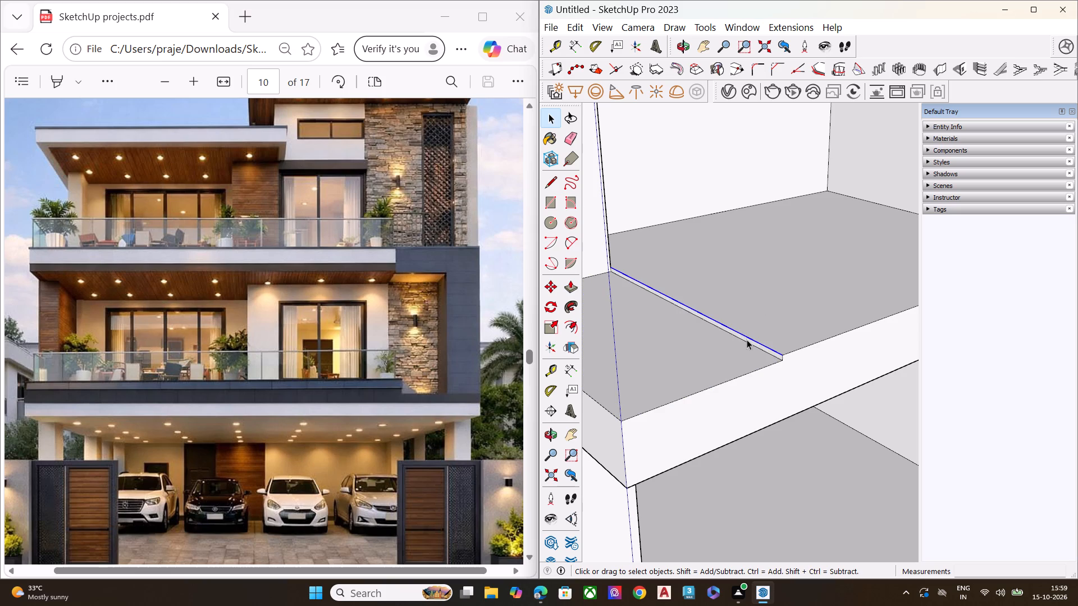
click(748, 339)
click(754, 342)
click(759, 345)
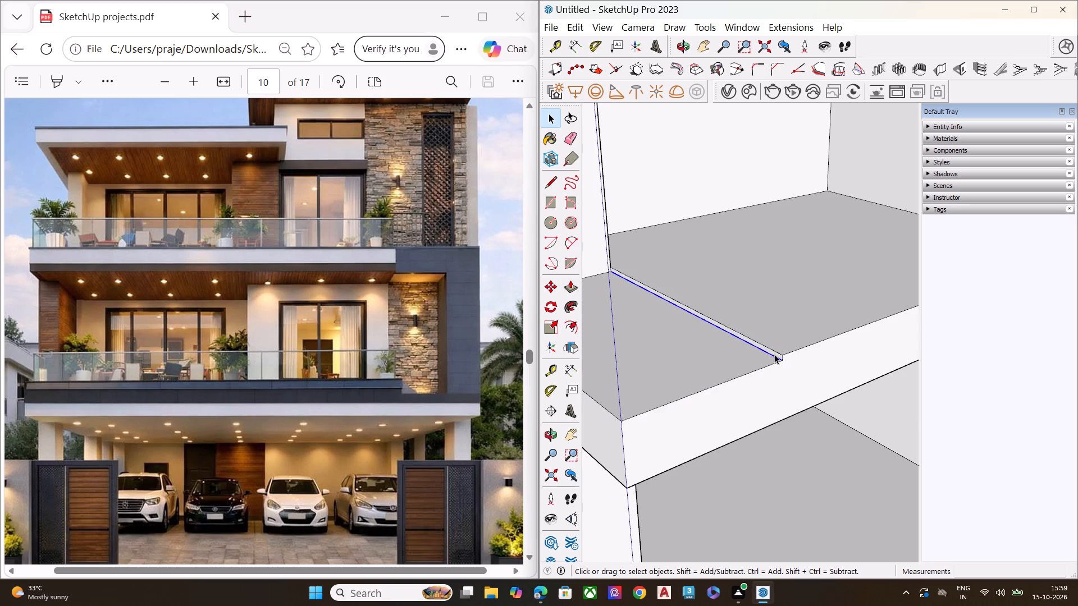
scroll(775, 354, up, 10)
double_click(779, 357)
key(p)
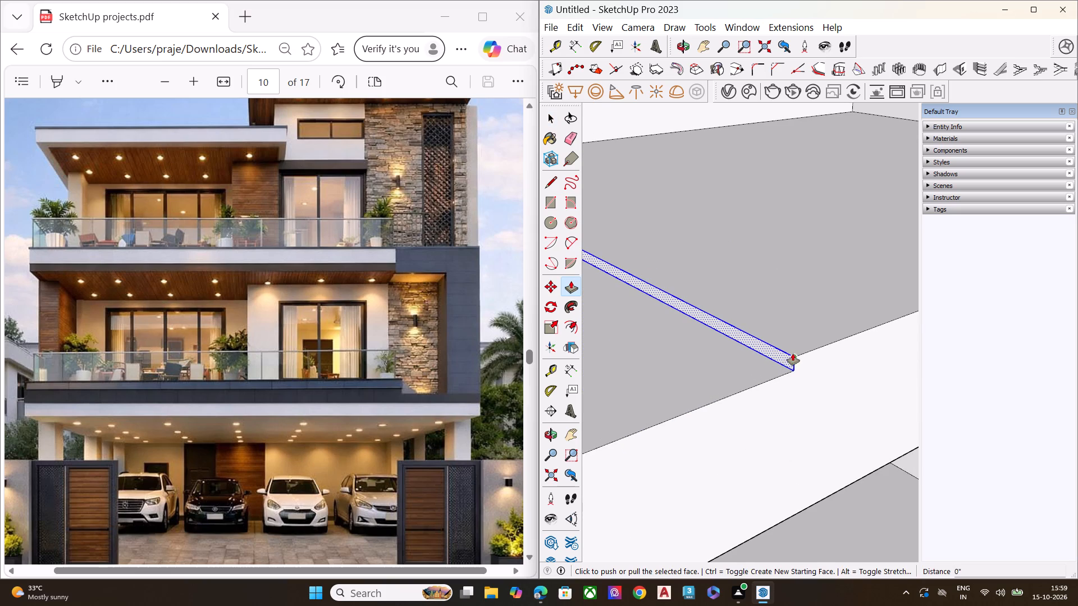
click(793, 353)
scroll(775, 355, down, 13)
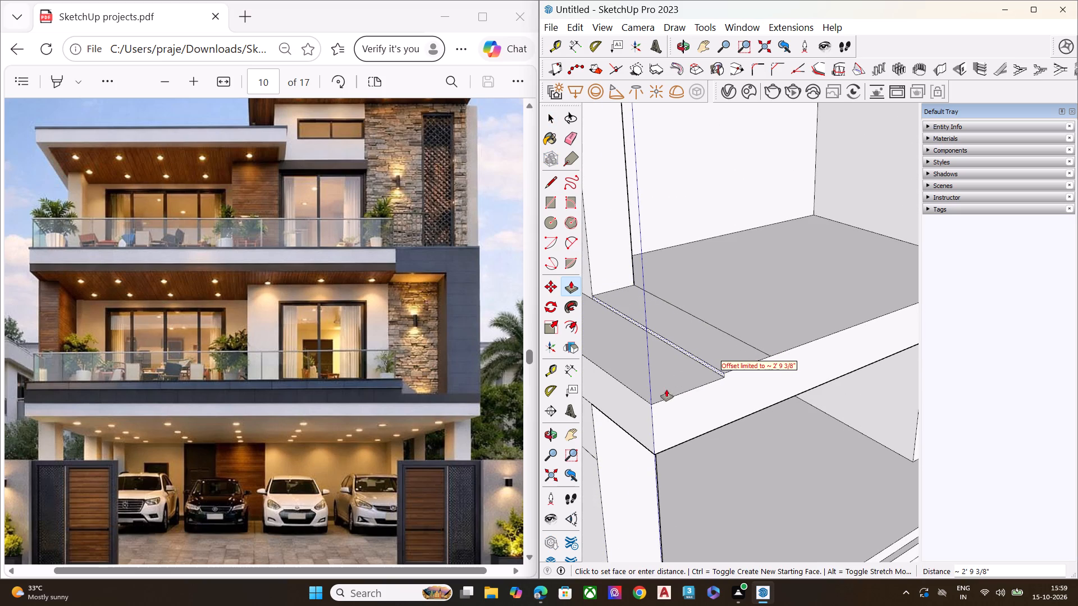
scroll(707, 371, up, 7)
click(706, 371)
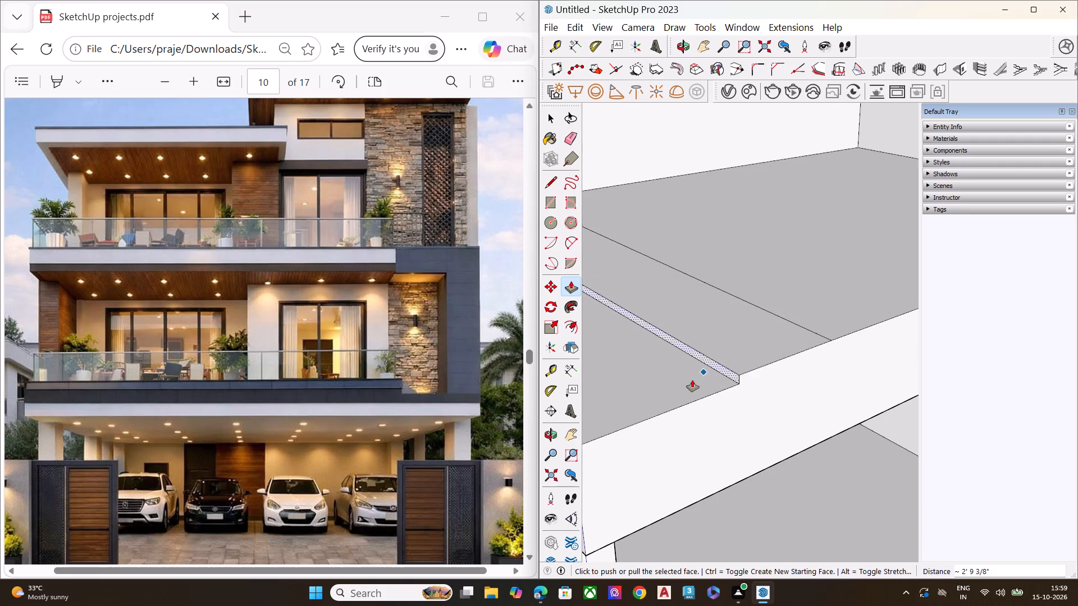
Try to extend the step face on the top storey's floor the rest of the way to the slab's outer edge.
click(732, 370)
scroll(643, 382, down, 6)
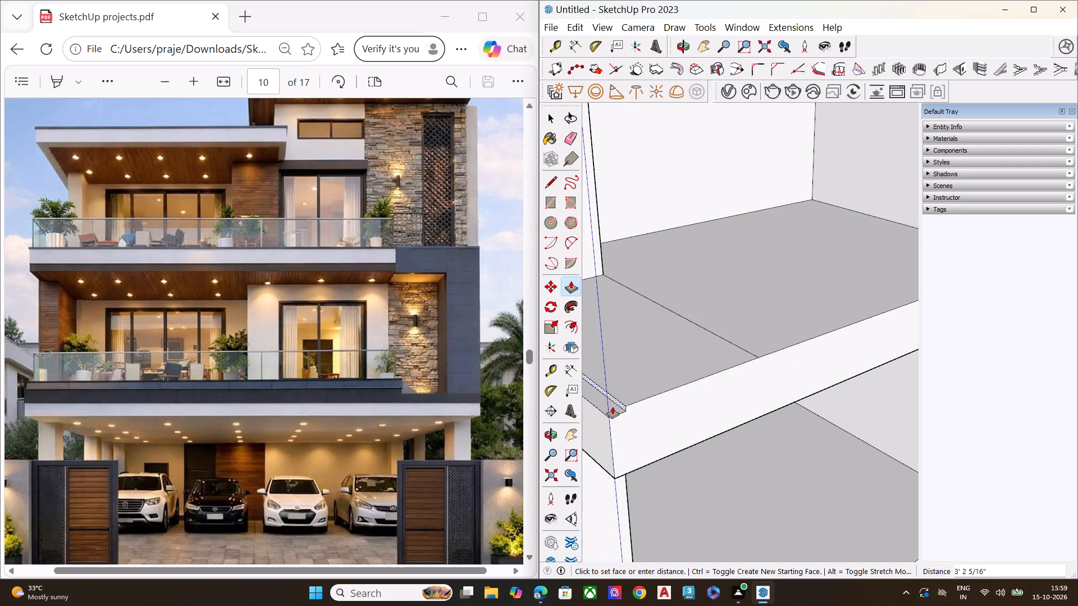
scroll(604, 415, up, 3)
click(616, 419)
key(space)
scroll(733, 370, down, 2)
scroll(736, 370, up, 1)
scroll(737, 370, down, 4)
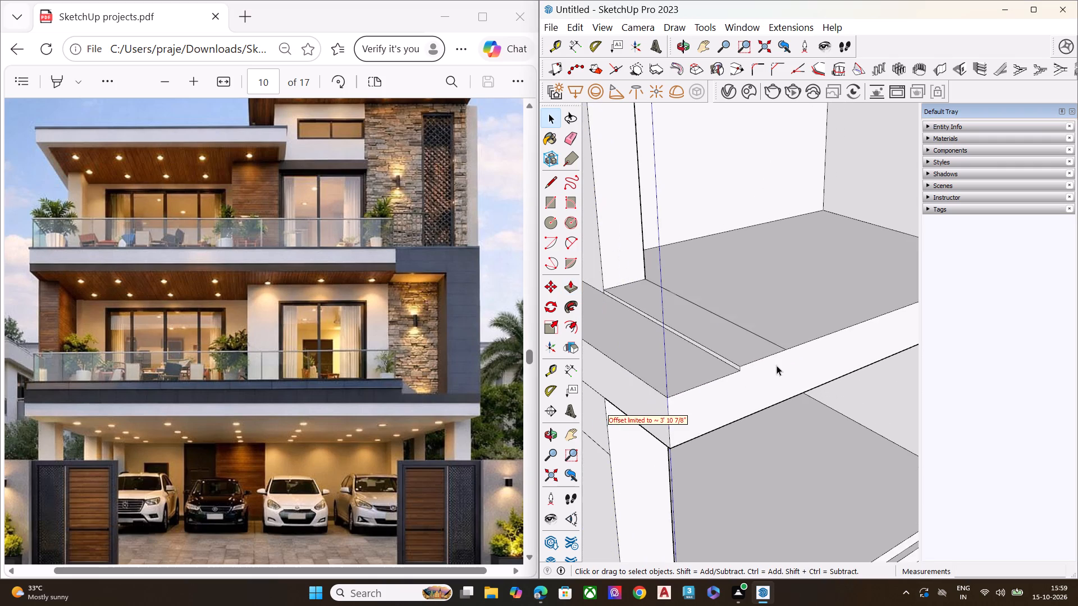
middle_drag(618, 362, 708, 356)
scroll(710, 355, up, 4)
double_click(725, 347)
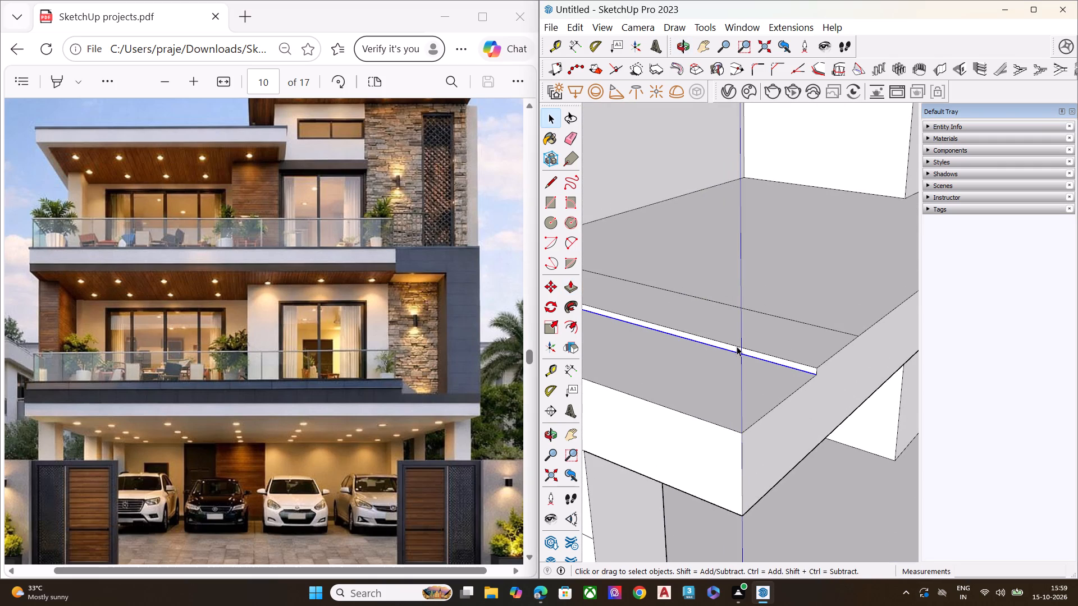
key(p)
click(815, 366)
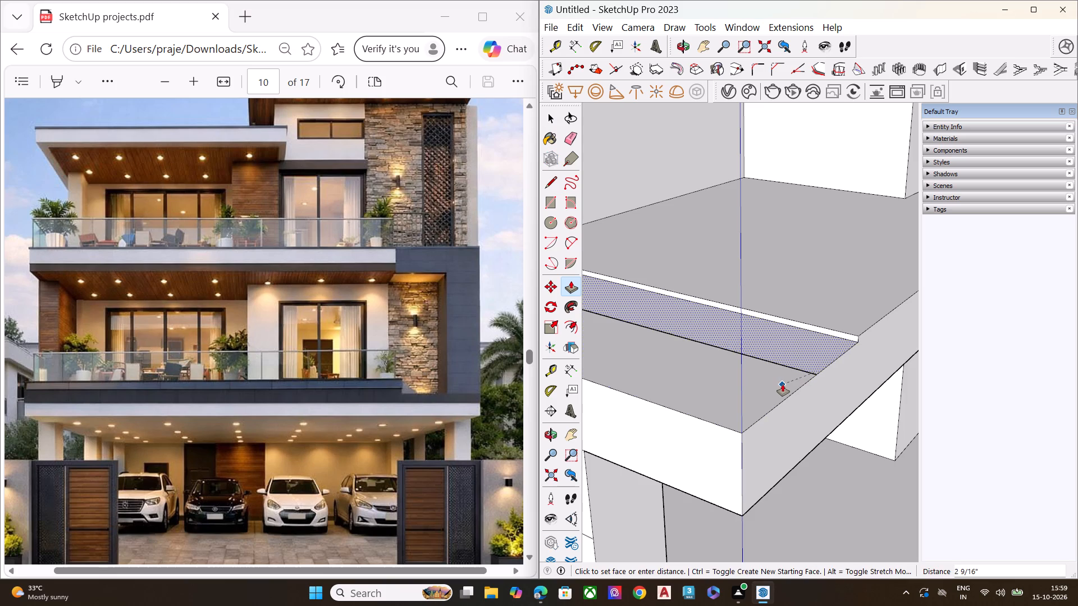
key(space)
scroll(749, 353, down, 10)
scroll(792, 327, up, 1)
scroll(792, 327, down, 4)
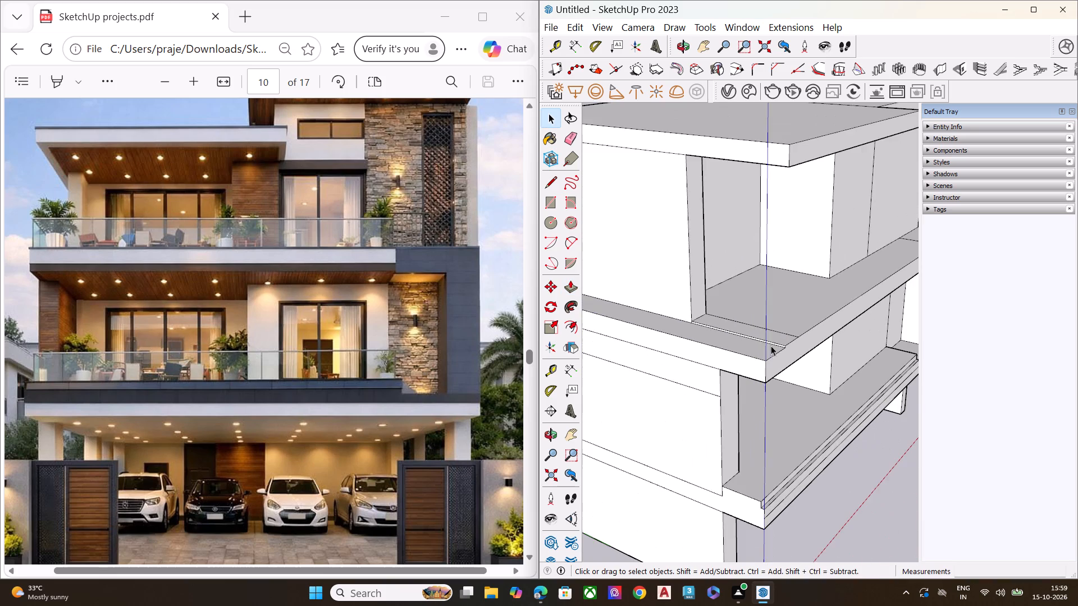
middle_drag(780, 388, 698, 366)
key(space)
Extend the narrow step face on the top storey's floor about 3' 10 7/8" to the slab's outer edge.
scroll(697, 324, up, 10)
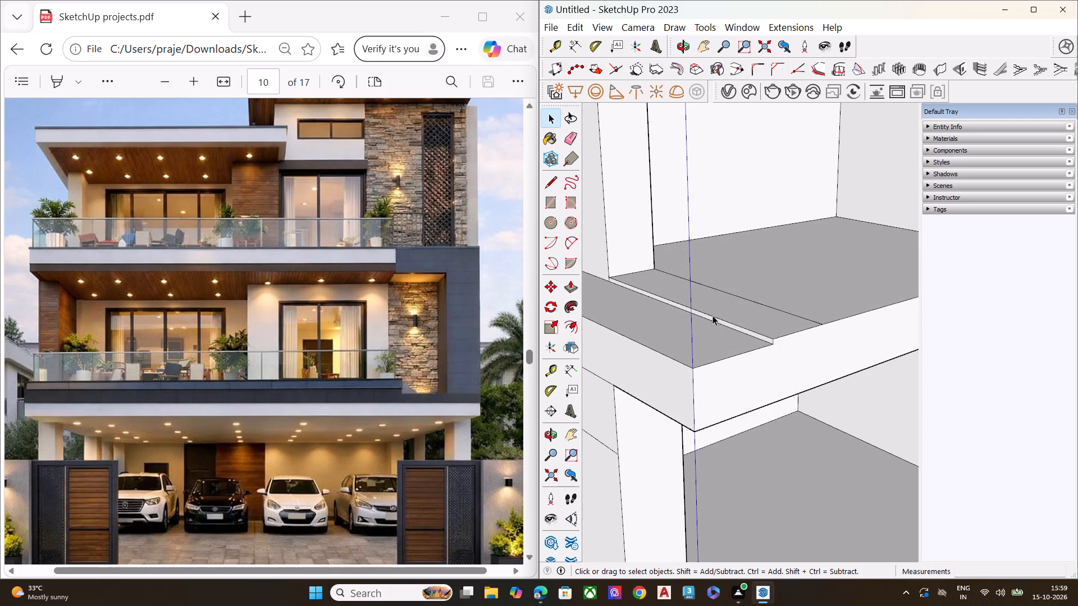
scroll(717, 321, up, 5)
double_click(727, 324)
key(p)
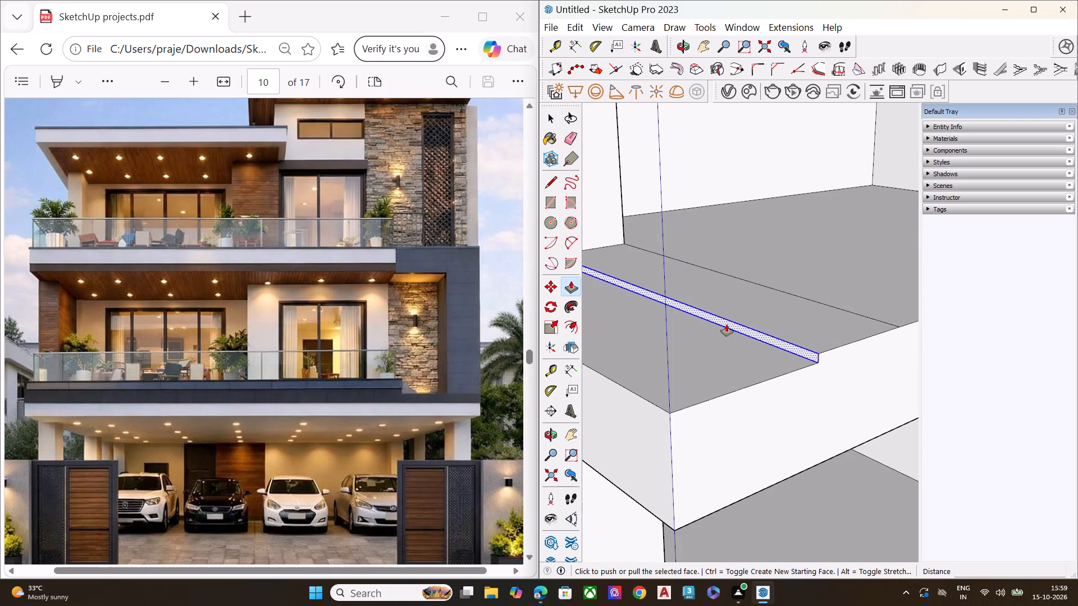
click(756, 328)
click(630, 415)
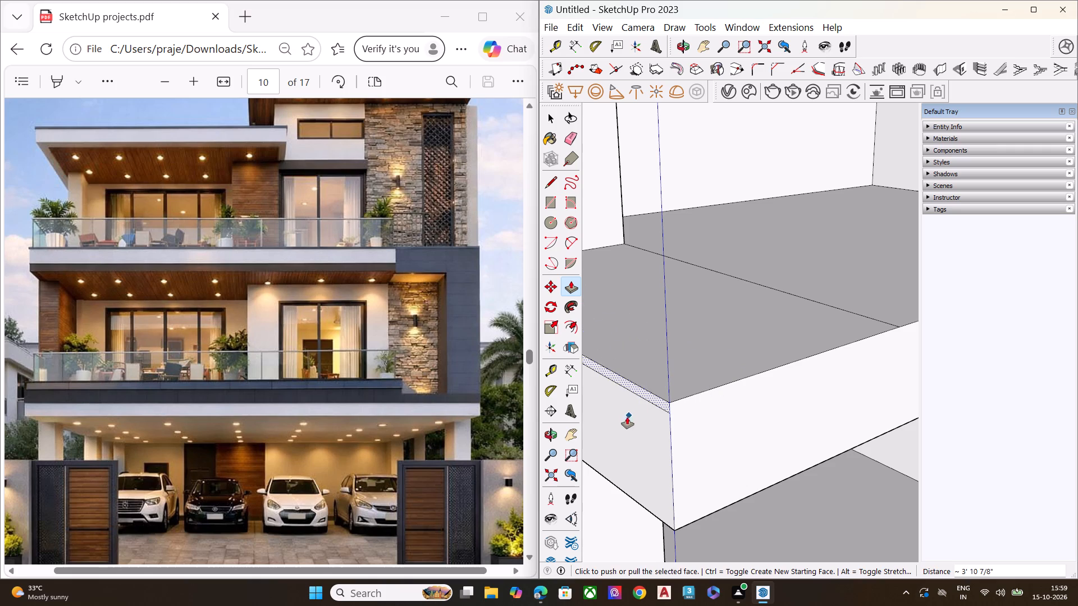
Delete the leftover horizontal line on the side face of the top storey's floor slab.
key(space)
click(648, 402)
key(Delete)
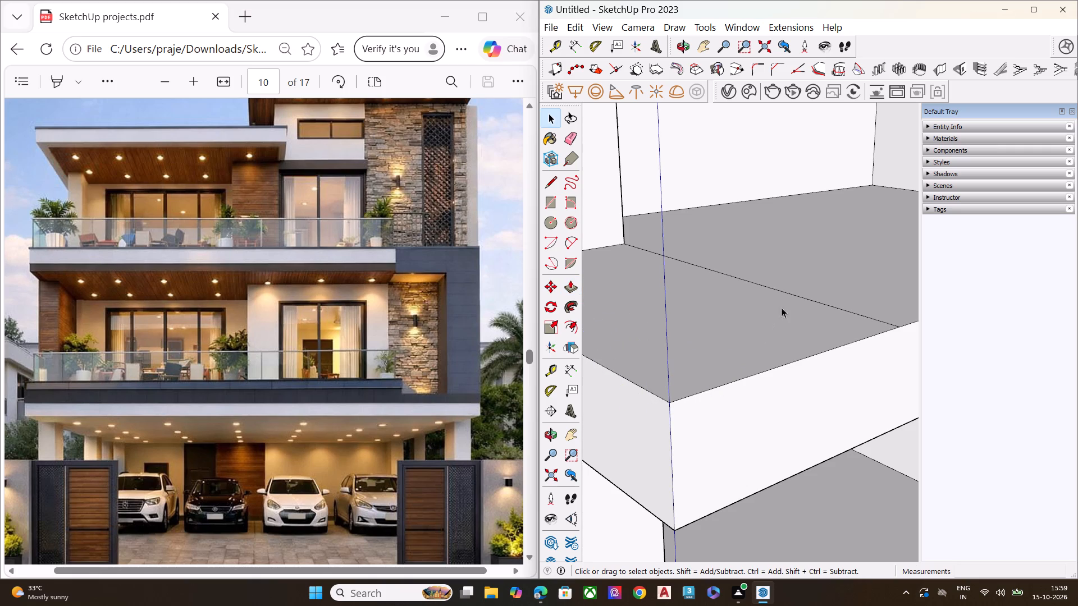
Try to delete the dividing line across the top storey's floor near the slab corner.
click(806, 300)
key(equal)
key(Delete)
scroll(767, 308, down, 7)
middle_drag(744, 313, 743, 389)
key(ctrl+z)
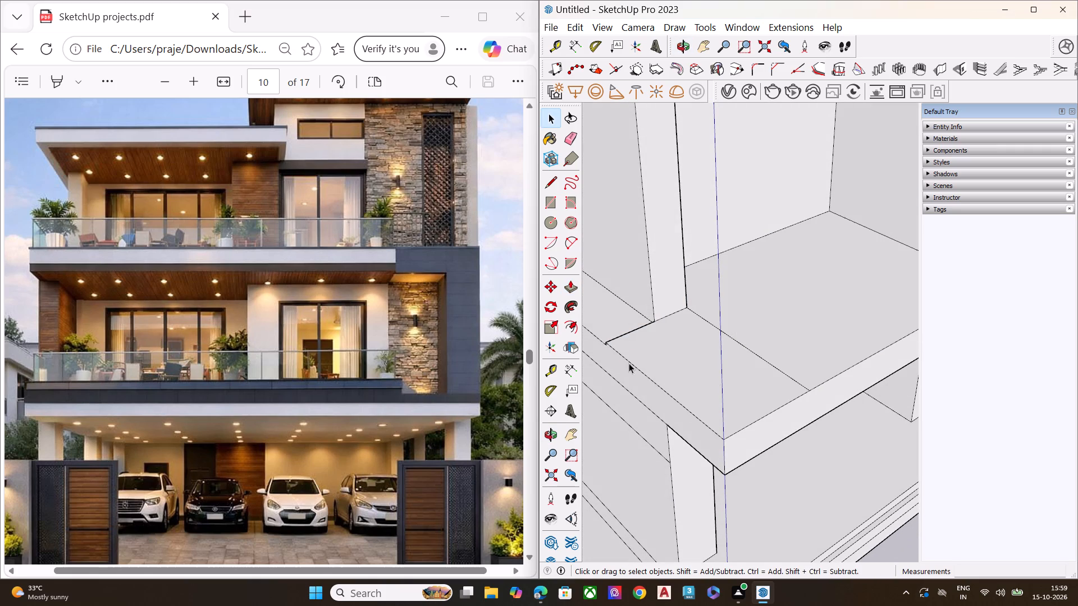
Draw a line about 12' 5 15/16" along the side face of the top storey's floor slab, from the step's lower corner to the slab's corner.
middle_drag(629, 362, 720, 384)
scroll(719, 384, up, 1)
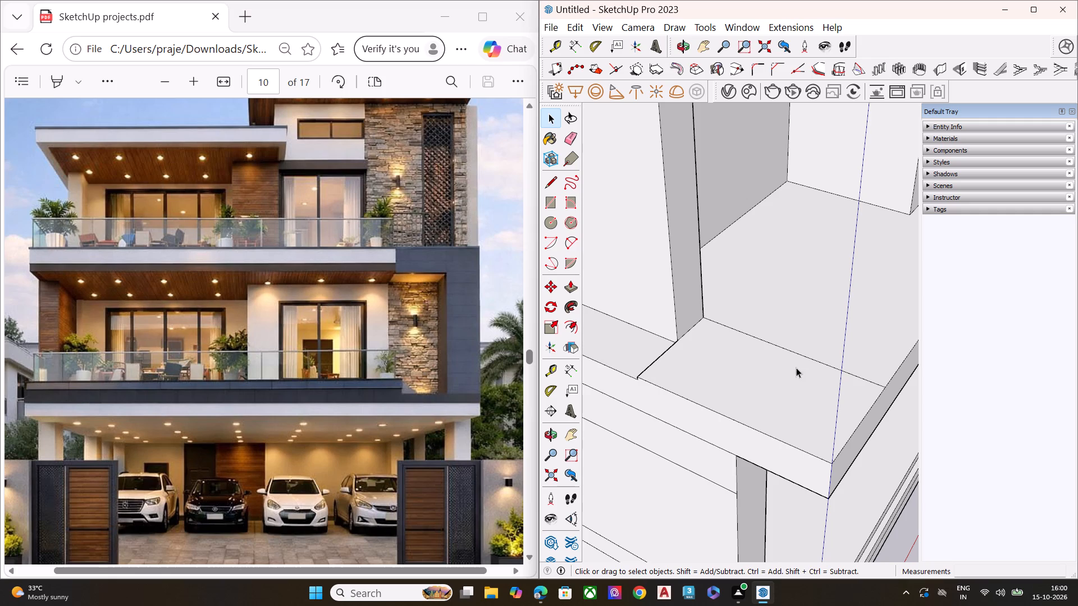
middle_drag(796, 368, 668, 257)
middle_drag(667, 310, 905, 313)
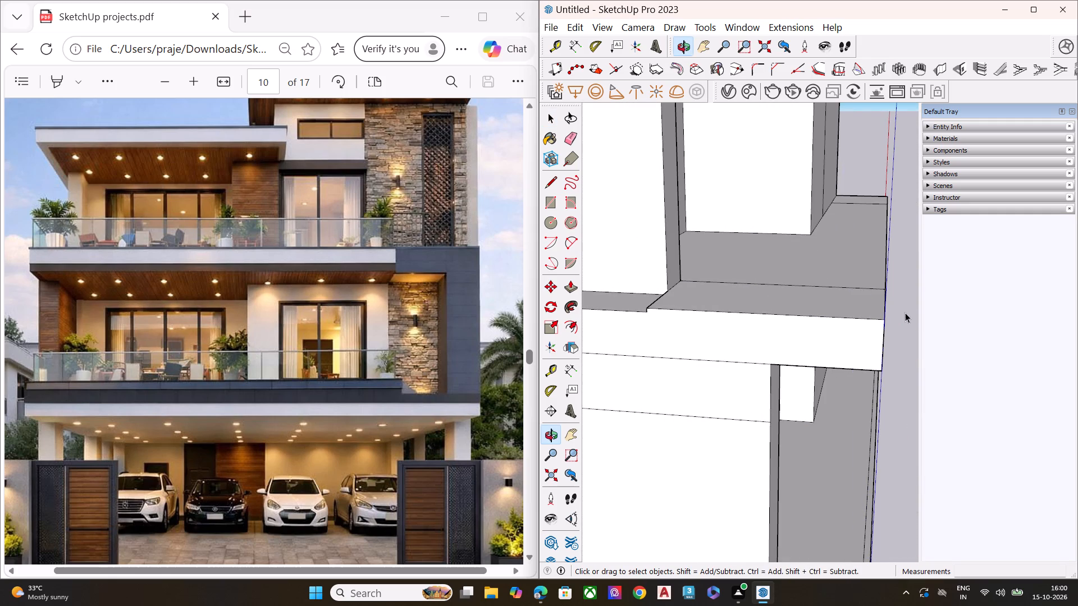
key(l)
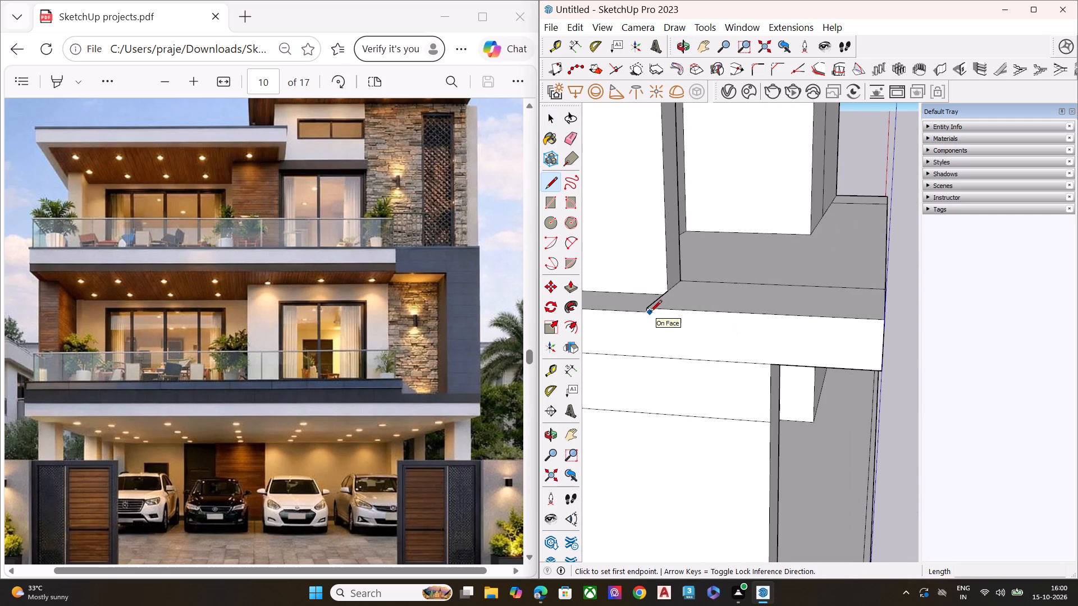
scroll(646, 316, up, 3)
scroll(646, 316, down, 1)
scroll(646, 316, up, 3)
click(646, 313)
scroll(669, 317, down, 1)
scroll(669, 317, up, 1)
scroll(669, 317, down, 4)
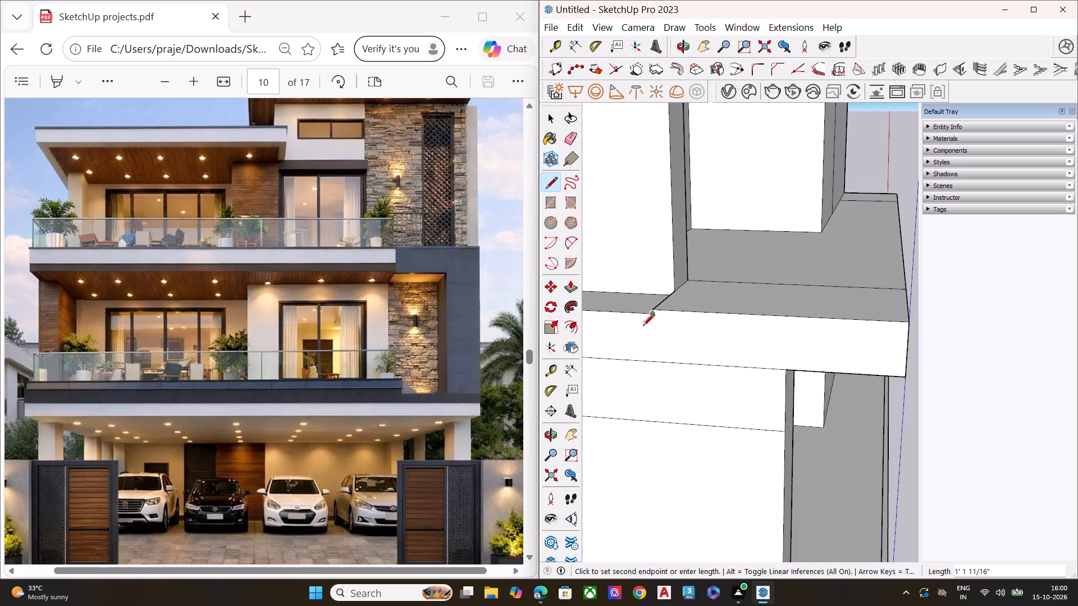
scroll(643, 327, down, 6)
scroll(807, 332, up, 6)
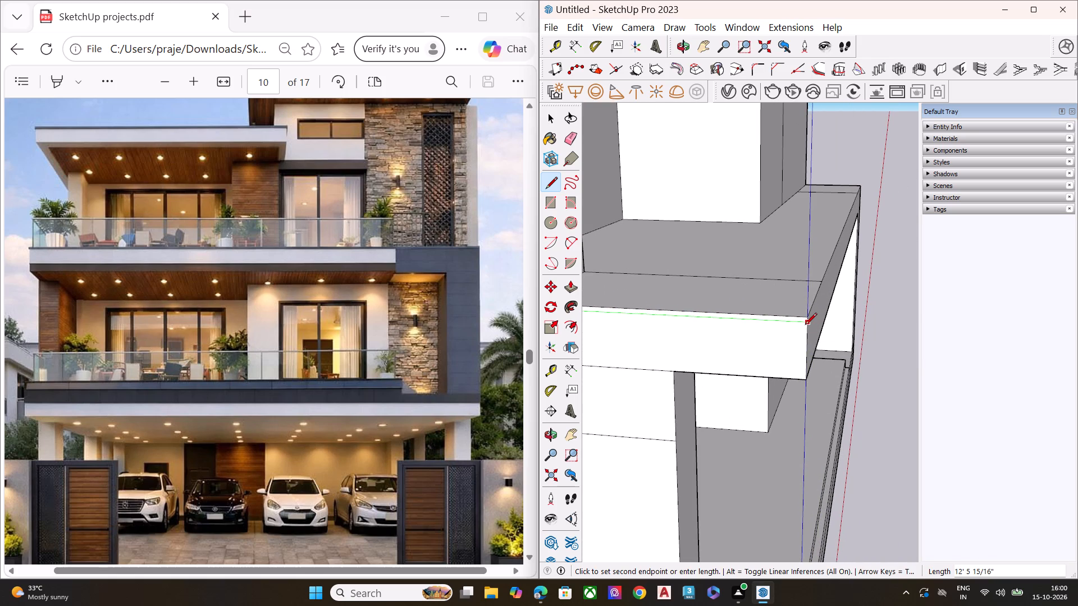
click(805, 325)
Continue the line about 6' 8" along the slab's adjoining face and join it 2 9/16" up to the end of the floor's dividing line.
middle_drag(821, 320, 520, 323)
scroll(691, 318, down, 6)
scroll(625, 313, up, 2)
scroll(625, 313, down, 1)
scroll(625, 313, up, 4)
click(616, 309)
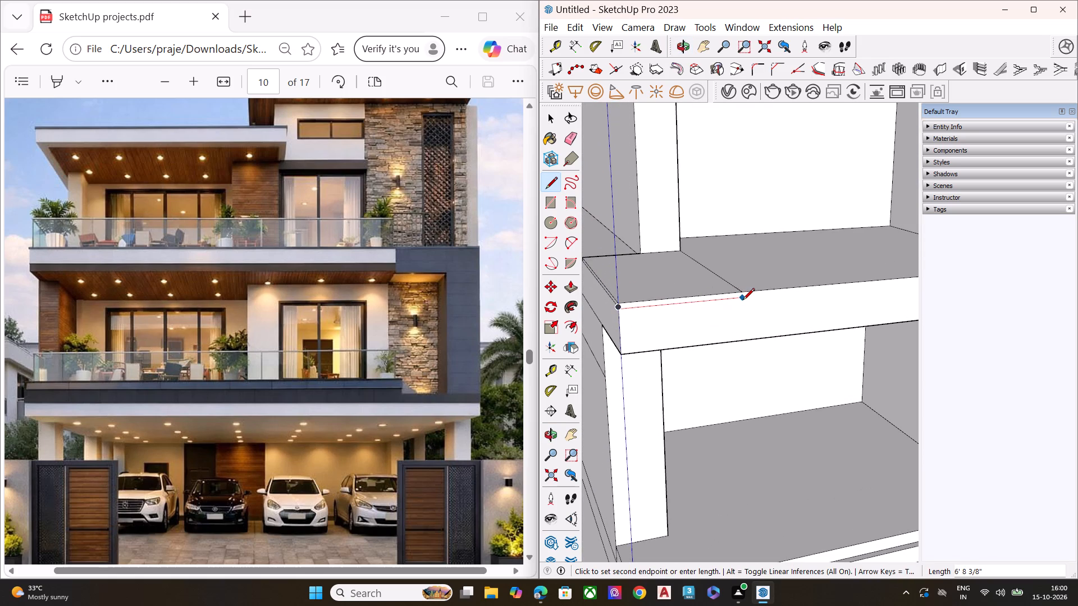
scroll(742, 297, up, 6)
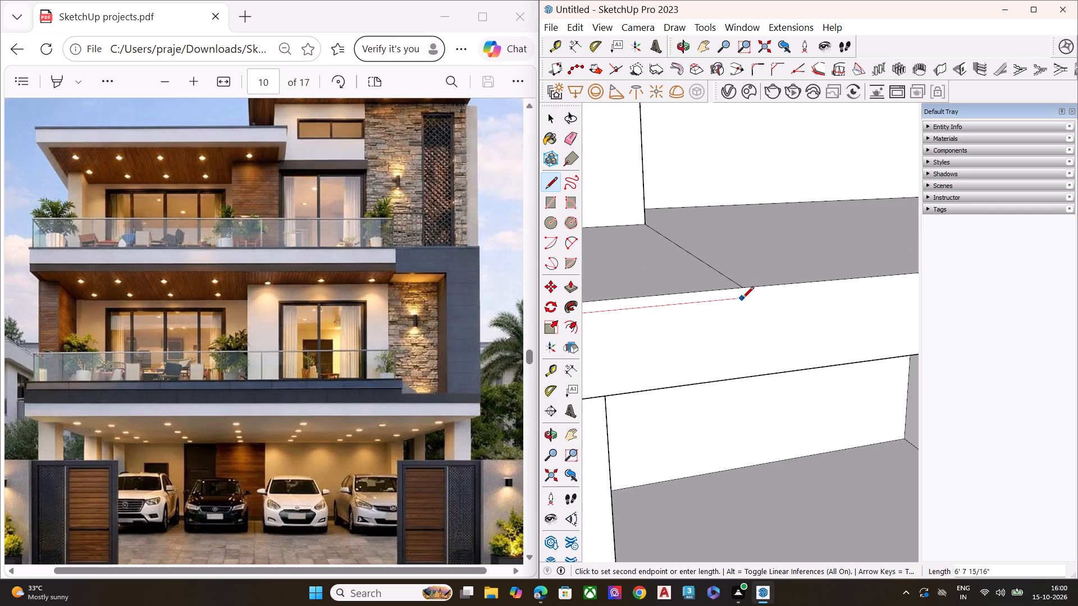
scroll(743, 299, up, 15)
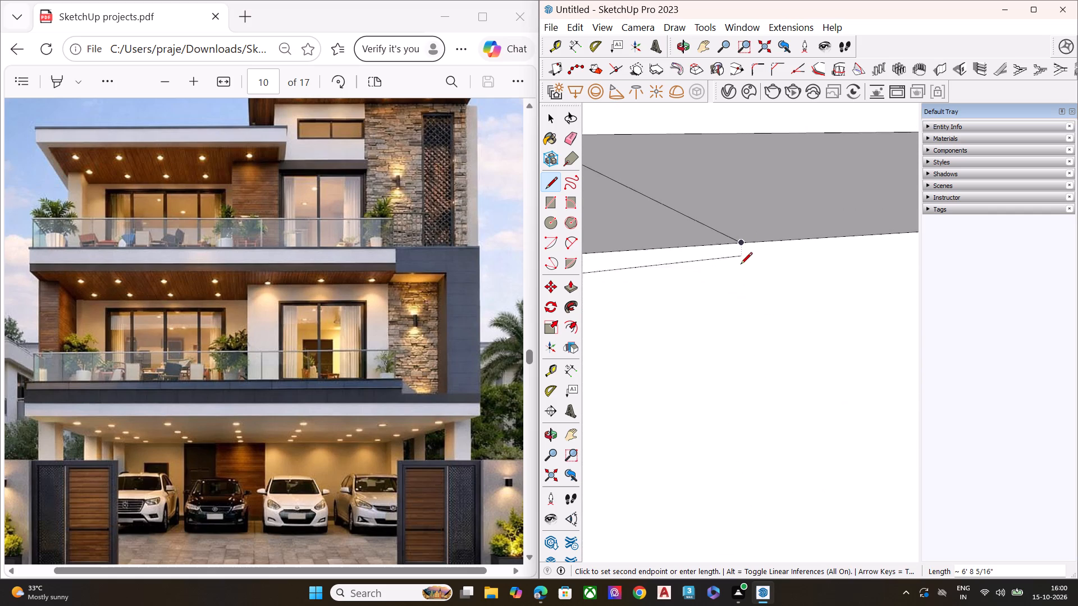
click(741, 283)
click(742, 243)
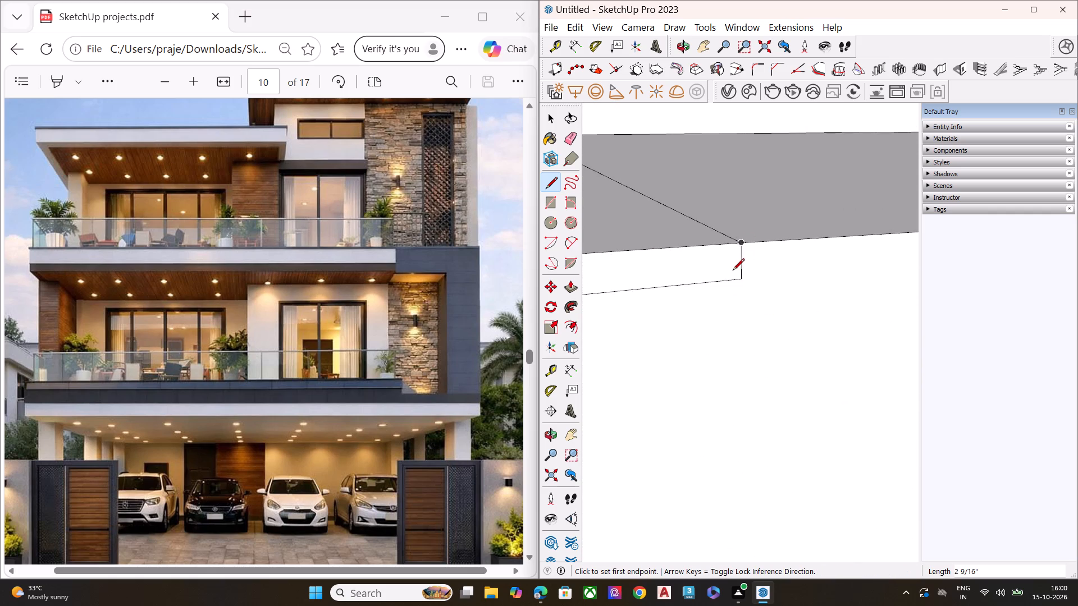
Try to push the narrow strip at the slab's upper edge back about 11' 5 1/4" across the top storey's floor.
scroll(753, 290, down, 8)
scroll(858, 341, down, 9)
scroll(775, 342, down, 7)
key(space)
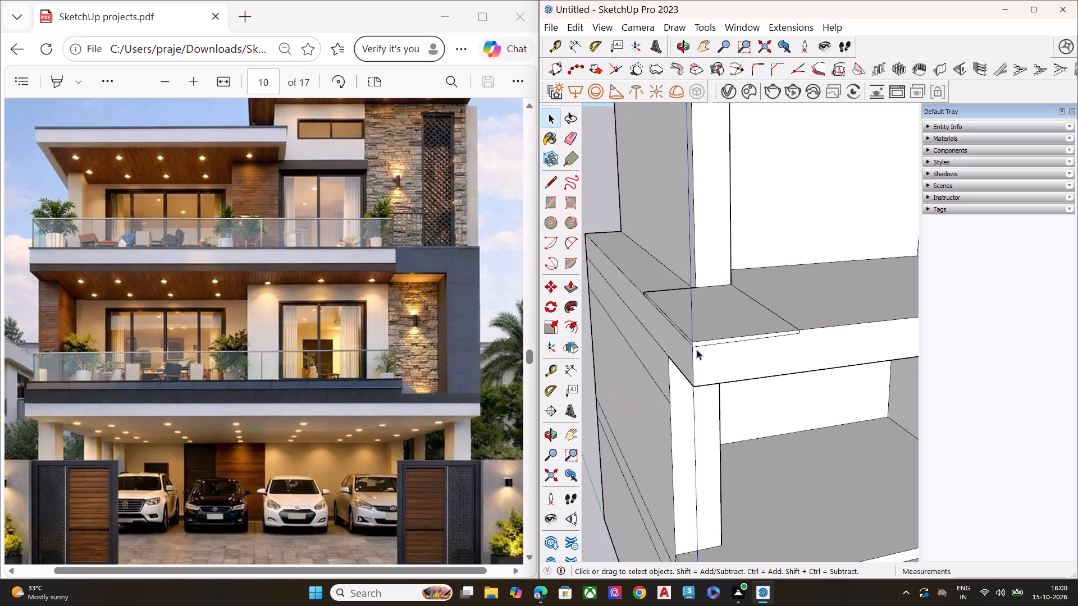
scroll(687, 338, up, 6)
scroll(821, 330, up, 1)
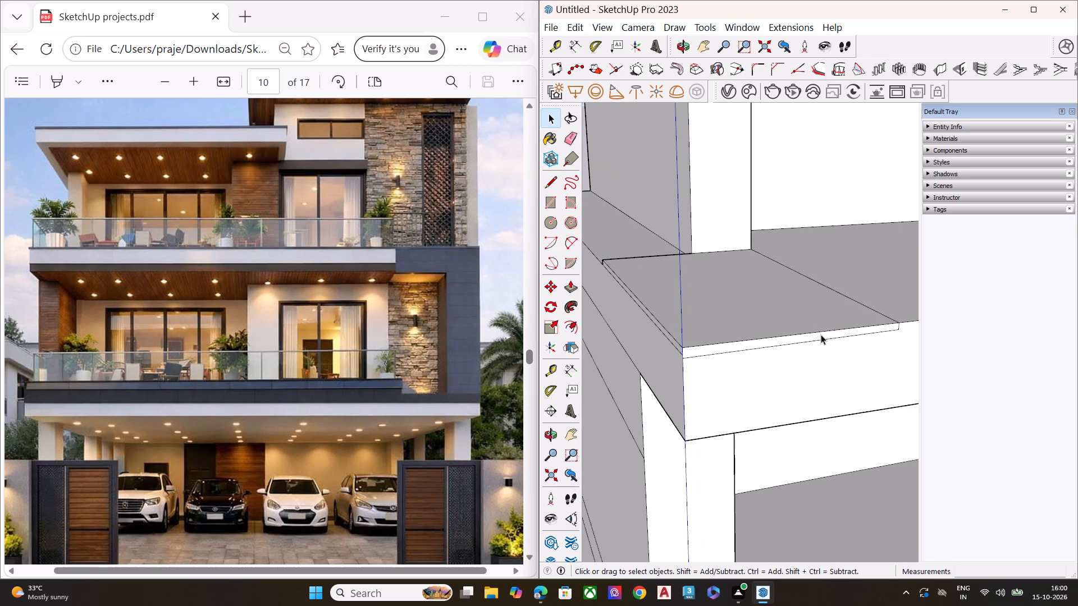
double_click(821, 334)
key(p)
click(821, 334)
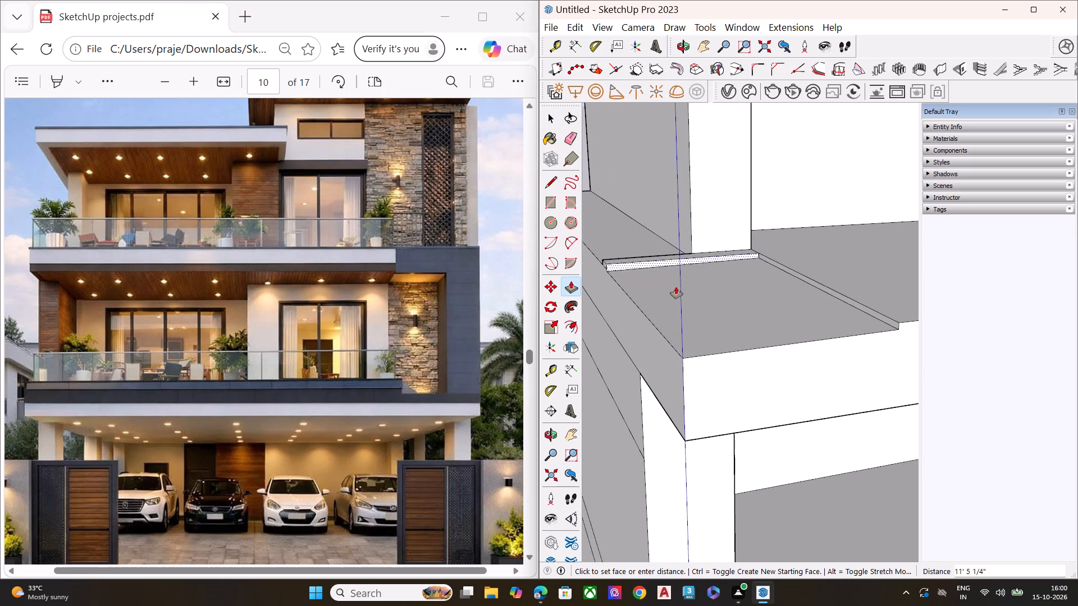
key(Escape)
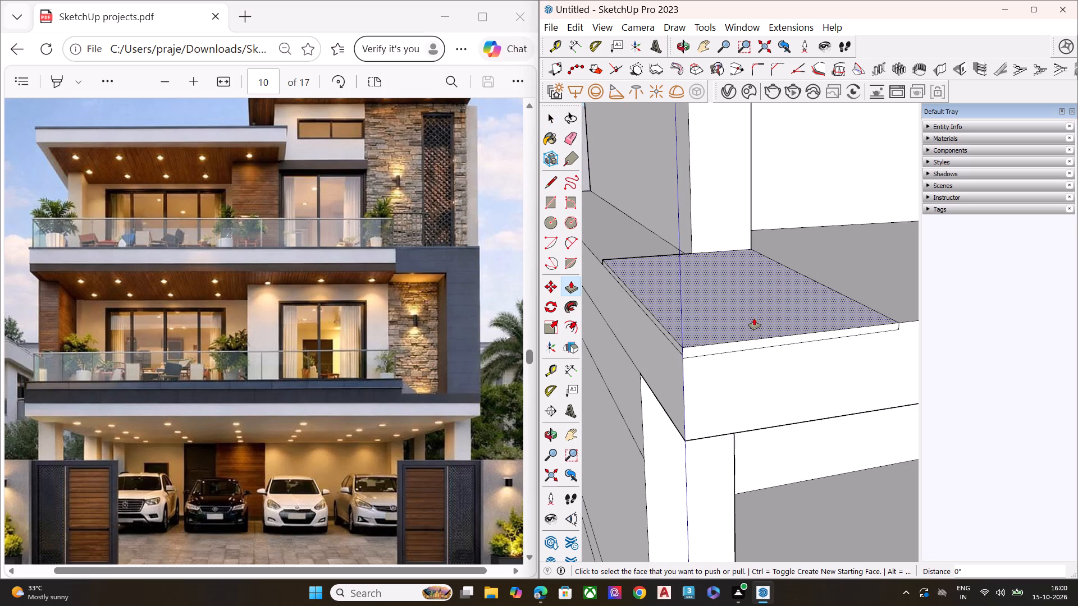
Undo the slab edge lines, the leftover line's deletion and both outward extensions of the narrow step face on the top storey's floor.
key(ctrl+z)
key(ctrl+z)
key(ctrl+z)
key(ctrl+z)
key(ctrl+z)
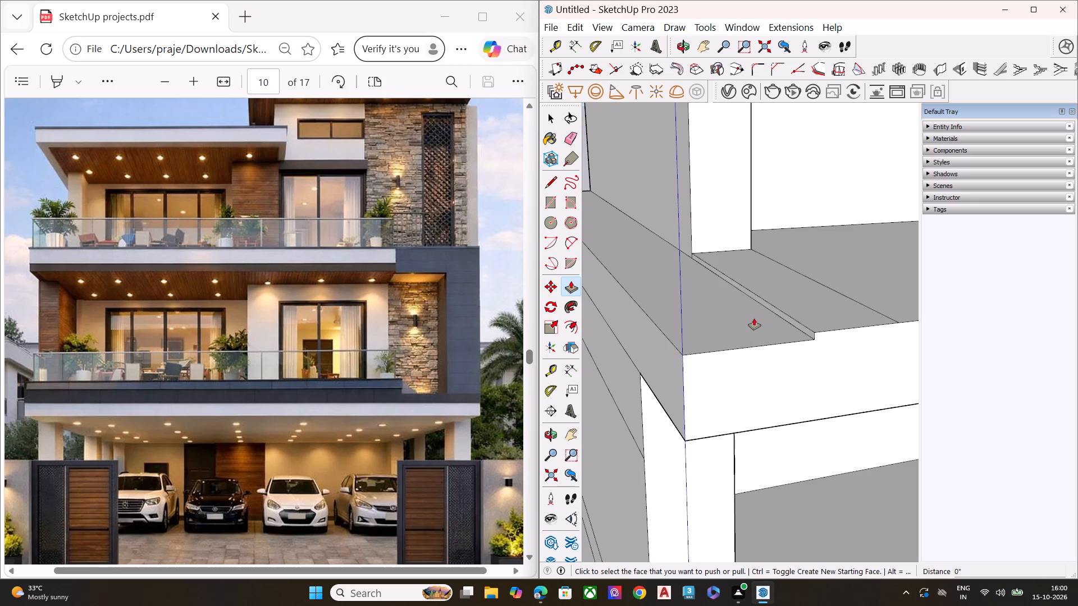
key(ctrl+z)
Raise the lowered strip of the top storey's floor 2 9/16" to the level of the adjoining floor.
scroll(714, 323, down, 5)
middle_drag(786, 319, 778, 366)
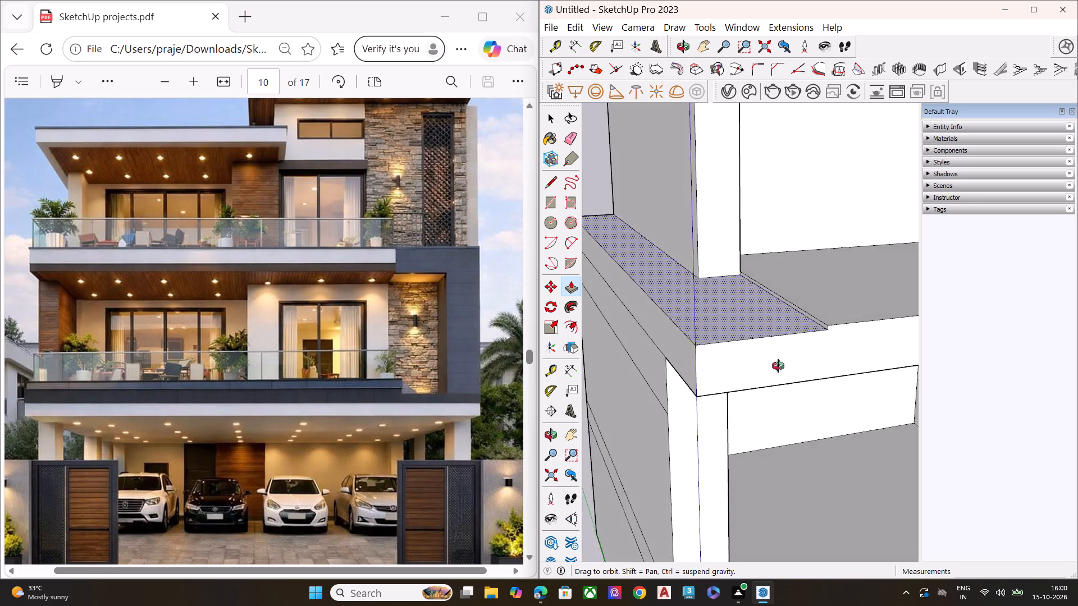
middle_drag(778, 366, 699, 494)
middle_drag(699, 494, 773, 405)
scroll(719, 340, down, 8)
middle_drag(729, 378, 754, 370)
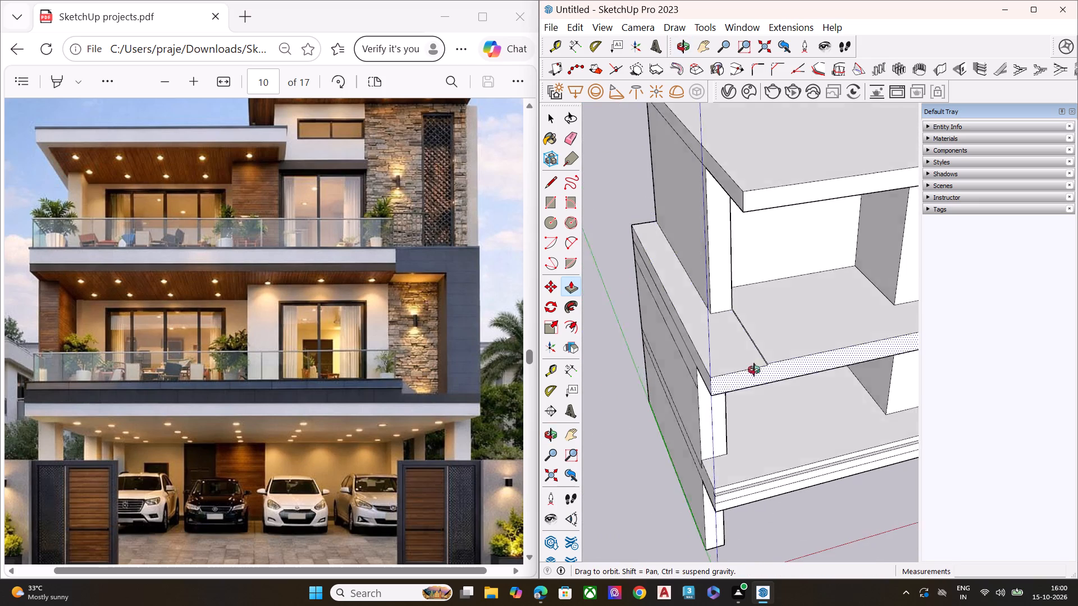
middle_drag(754, 370, 905, 343)
scroll(804, 288, up, 4)
scroll(766, 286, down, 1)
scroll(766, 286, up, 1)
scroll(766, 286, down, 1)
scroll(766, 286, up, 2)
key(space)
click(761, 357)
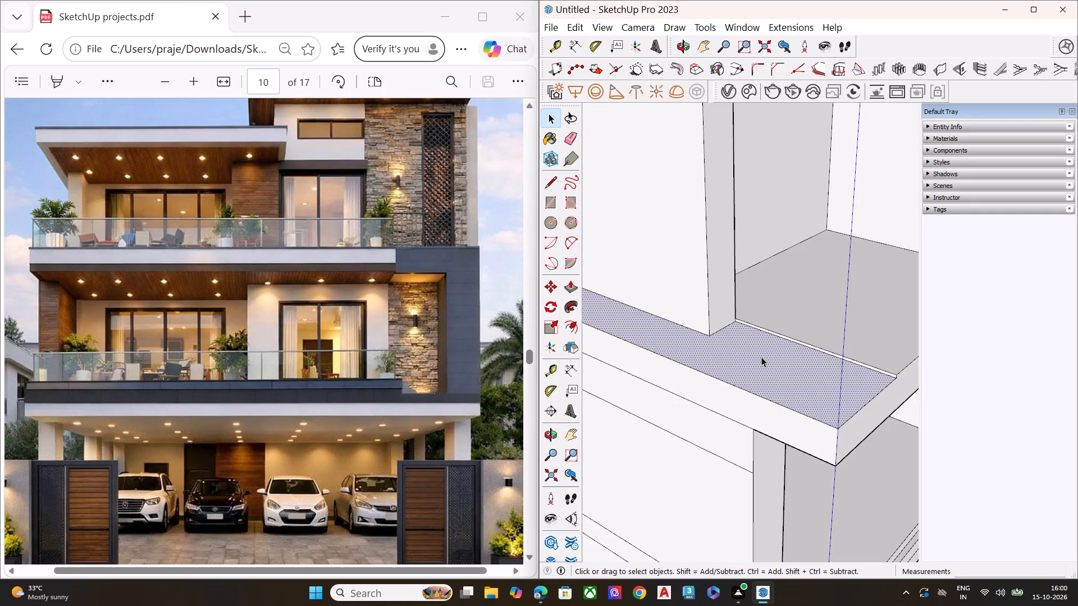
key(p)
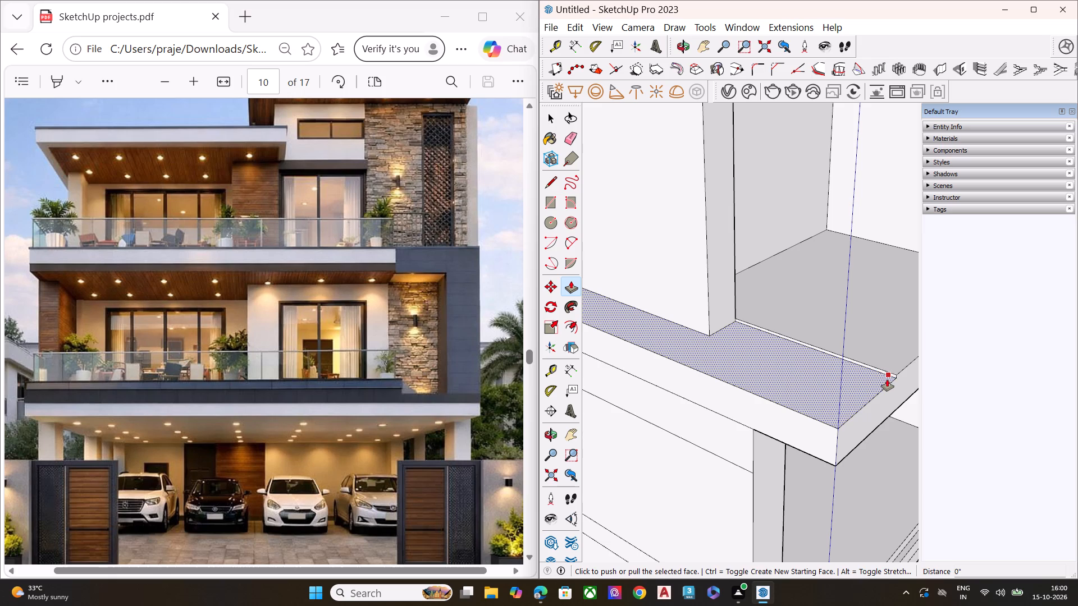
click(887, 379)
scroll(896, 374, up, 8)
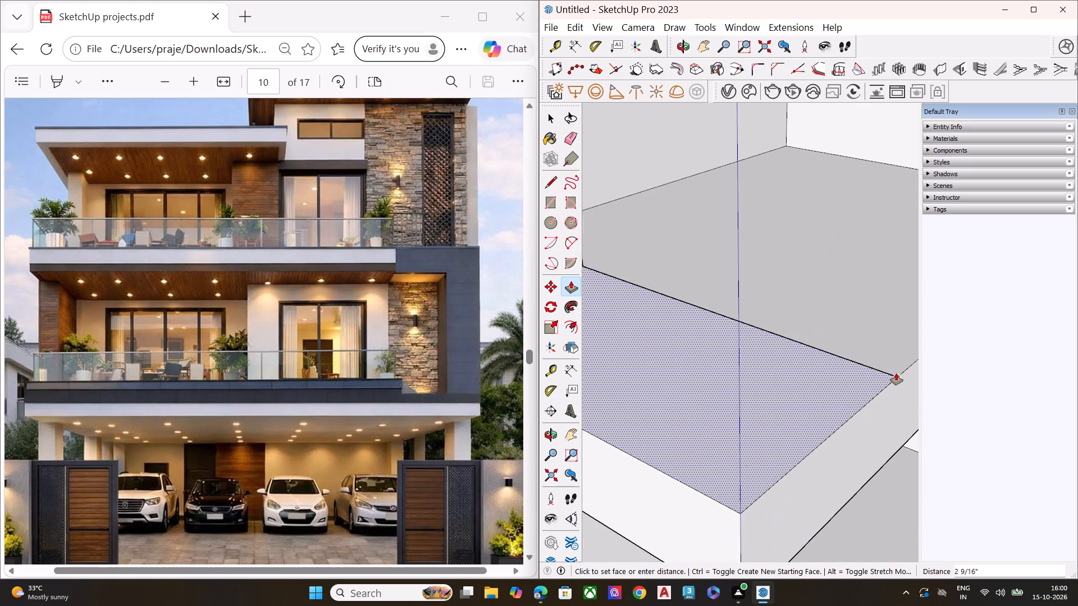
scroll(894, 388, up, 1)
scroll(894, 388, down, 1)
scroll(896, 387, up, 6)
click(899, 369)
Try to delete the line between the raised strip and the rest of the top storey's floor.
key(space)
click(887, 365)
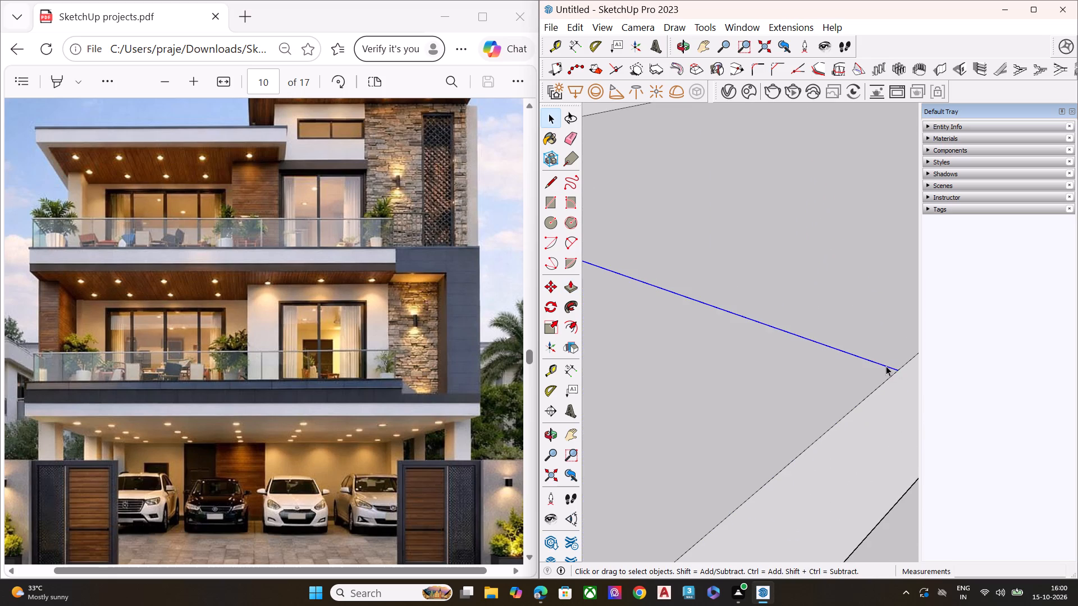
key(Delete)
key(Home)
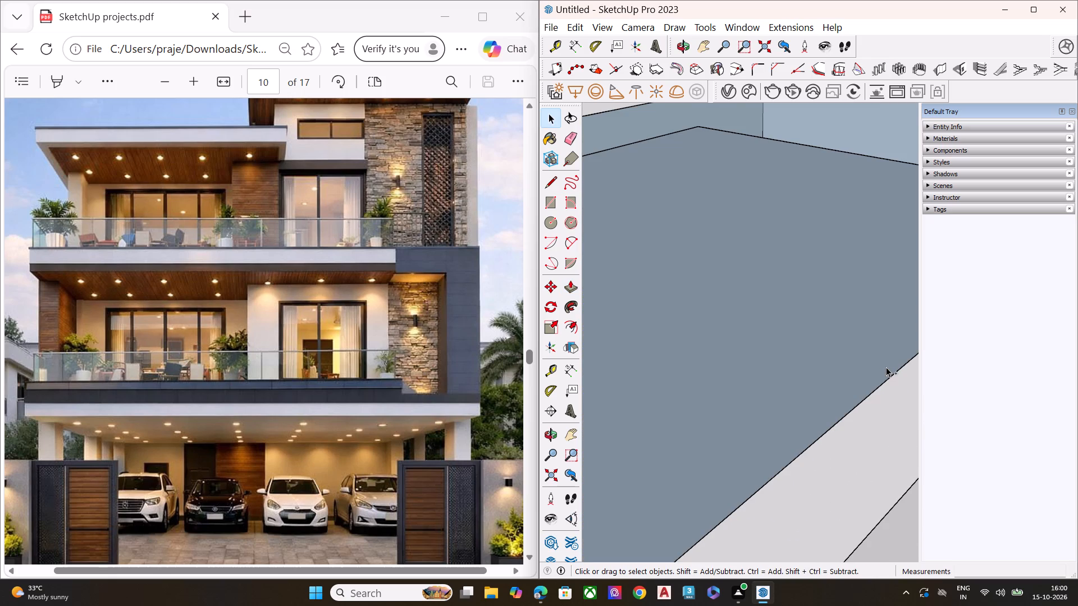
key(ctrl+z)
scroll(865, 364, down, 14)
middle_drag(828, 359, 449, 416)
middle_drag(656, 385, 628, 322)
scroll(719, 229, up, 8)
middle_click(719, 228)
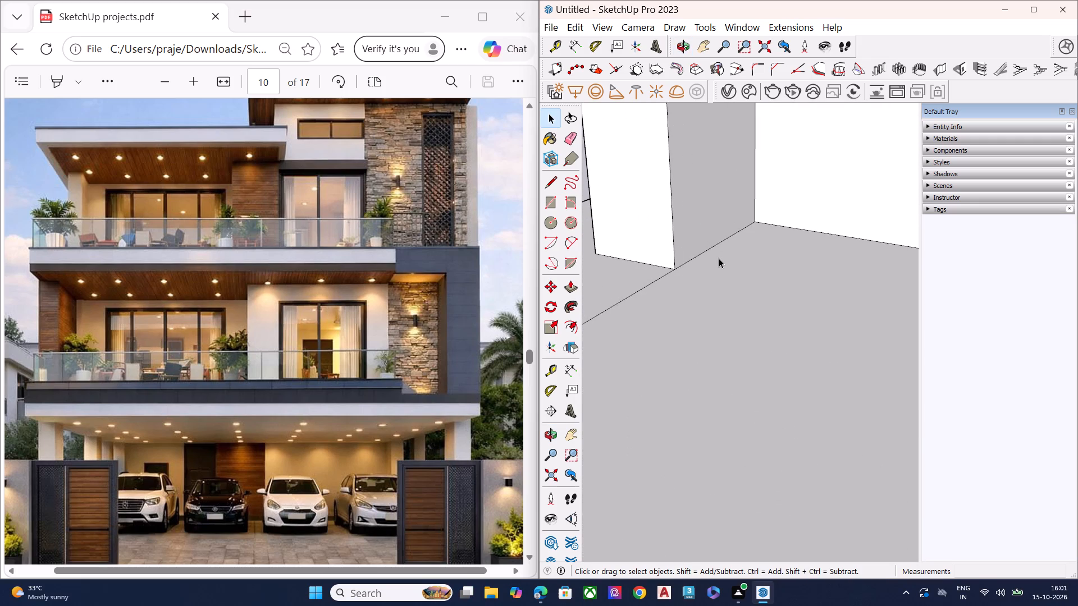
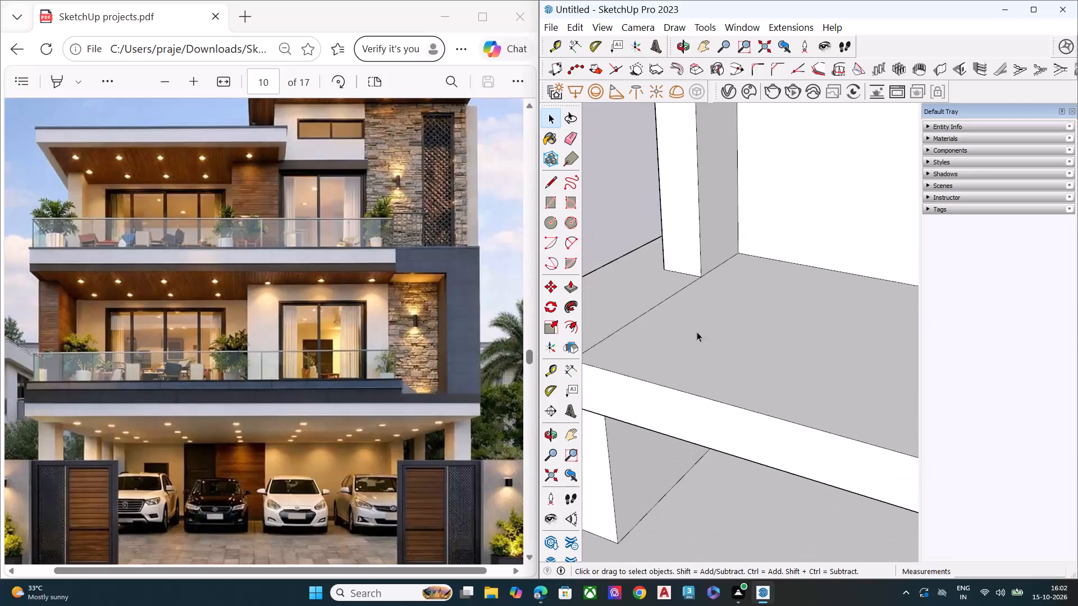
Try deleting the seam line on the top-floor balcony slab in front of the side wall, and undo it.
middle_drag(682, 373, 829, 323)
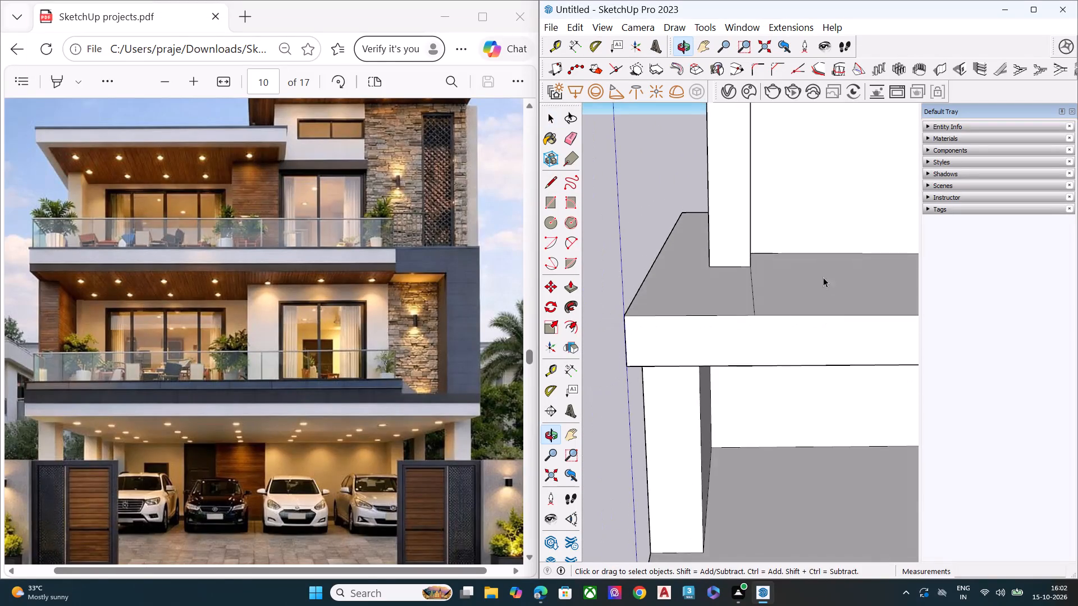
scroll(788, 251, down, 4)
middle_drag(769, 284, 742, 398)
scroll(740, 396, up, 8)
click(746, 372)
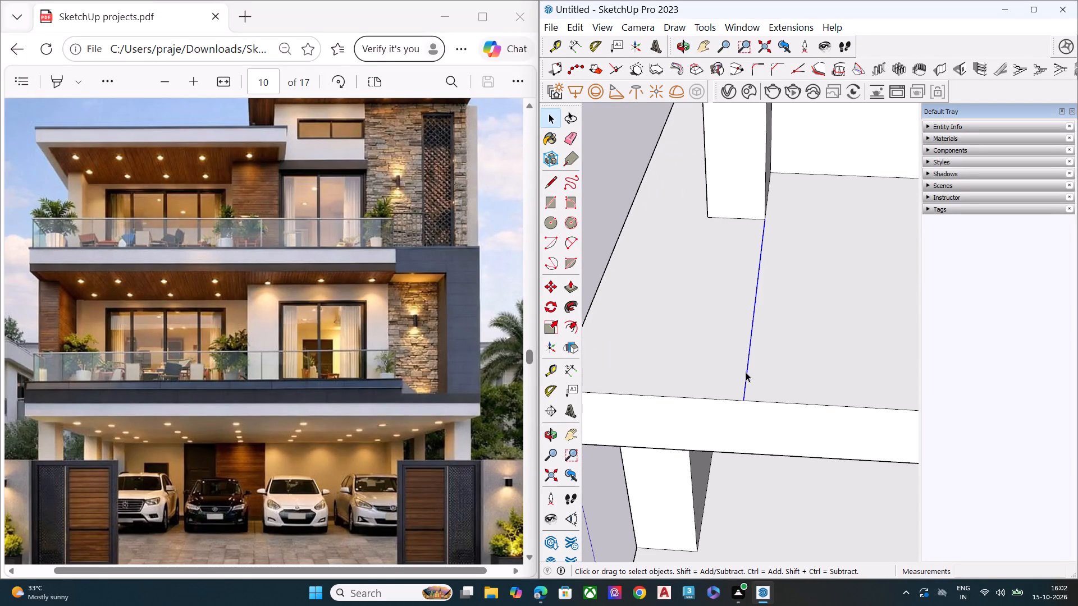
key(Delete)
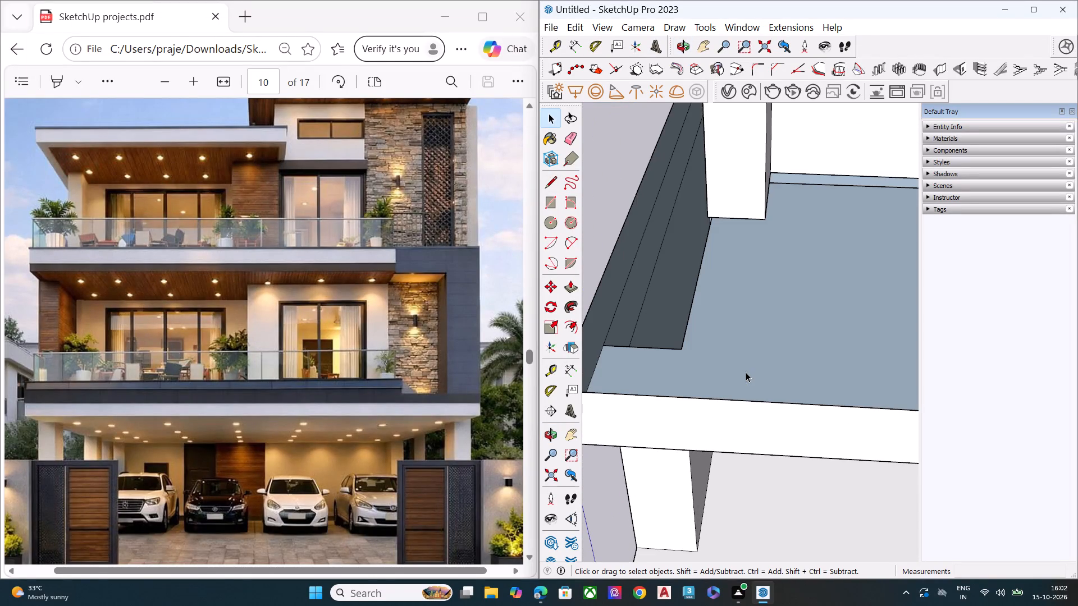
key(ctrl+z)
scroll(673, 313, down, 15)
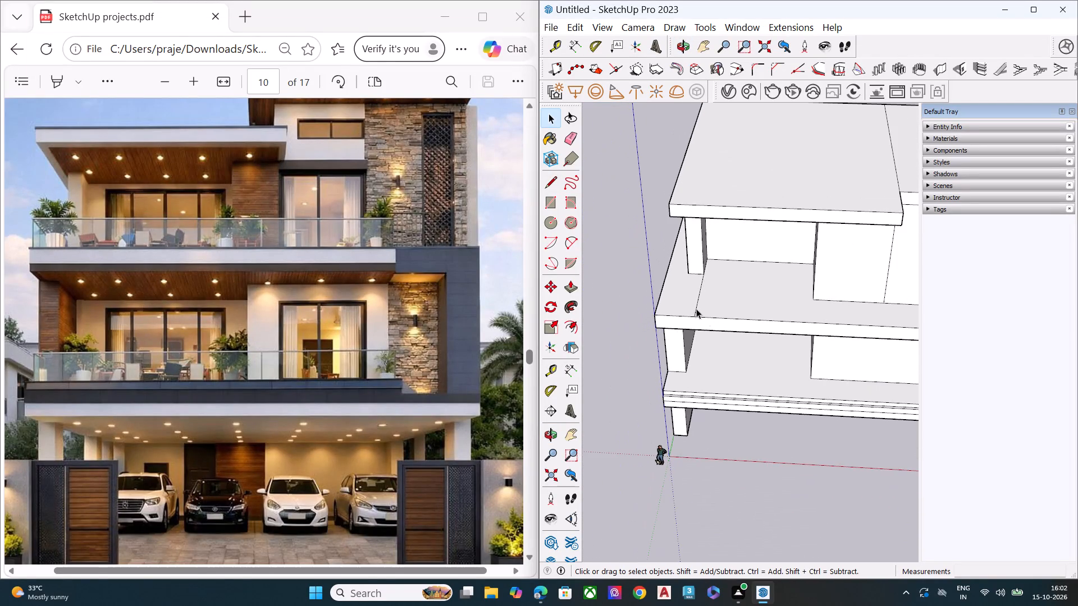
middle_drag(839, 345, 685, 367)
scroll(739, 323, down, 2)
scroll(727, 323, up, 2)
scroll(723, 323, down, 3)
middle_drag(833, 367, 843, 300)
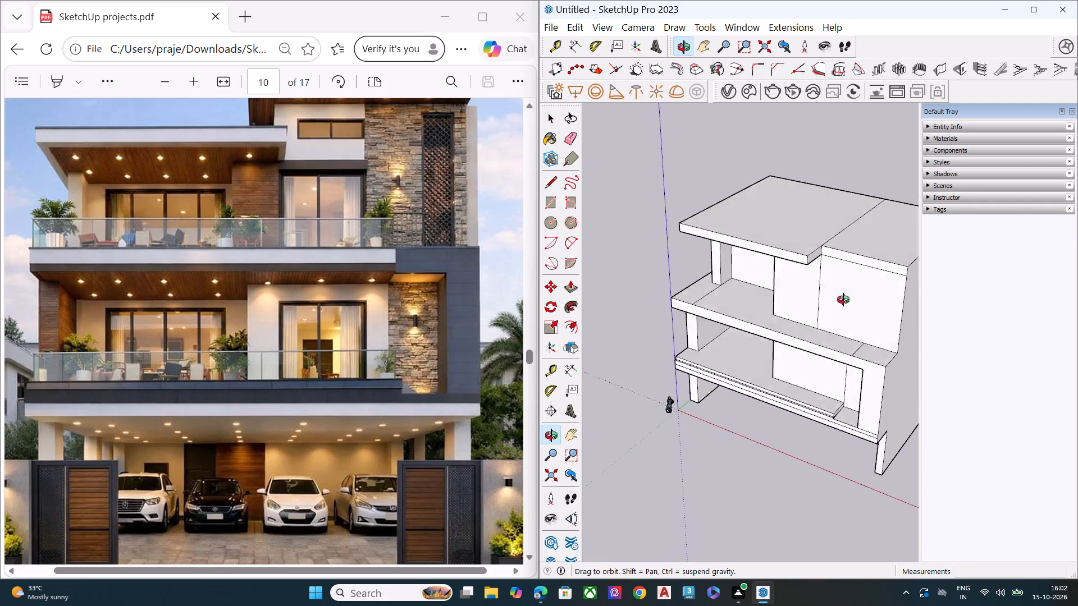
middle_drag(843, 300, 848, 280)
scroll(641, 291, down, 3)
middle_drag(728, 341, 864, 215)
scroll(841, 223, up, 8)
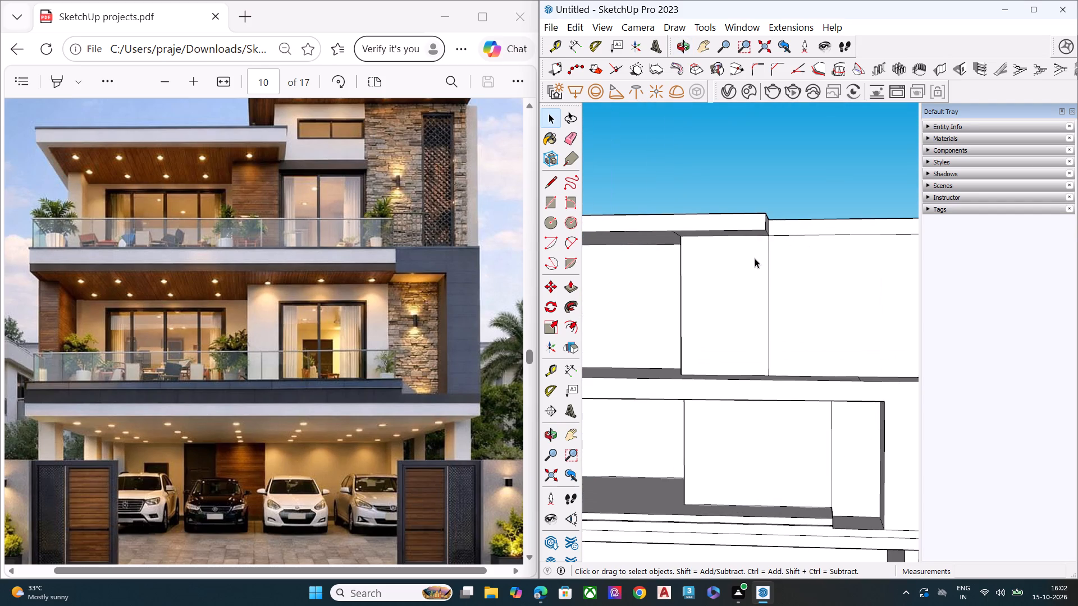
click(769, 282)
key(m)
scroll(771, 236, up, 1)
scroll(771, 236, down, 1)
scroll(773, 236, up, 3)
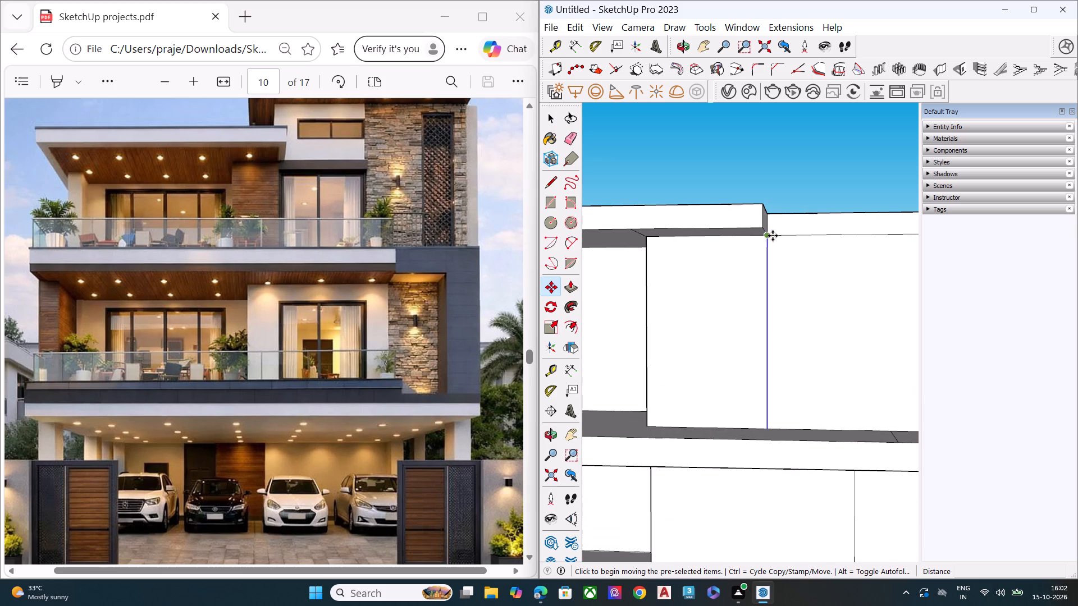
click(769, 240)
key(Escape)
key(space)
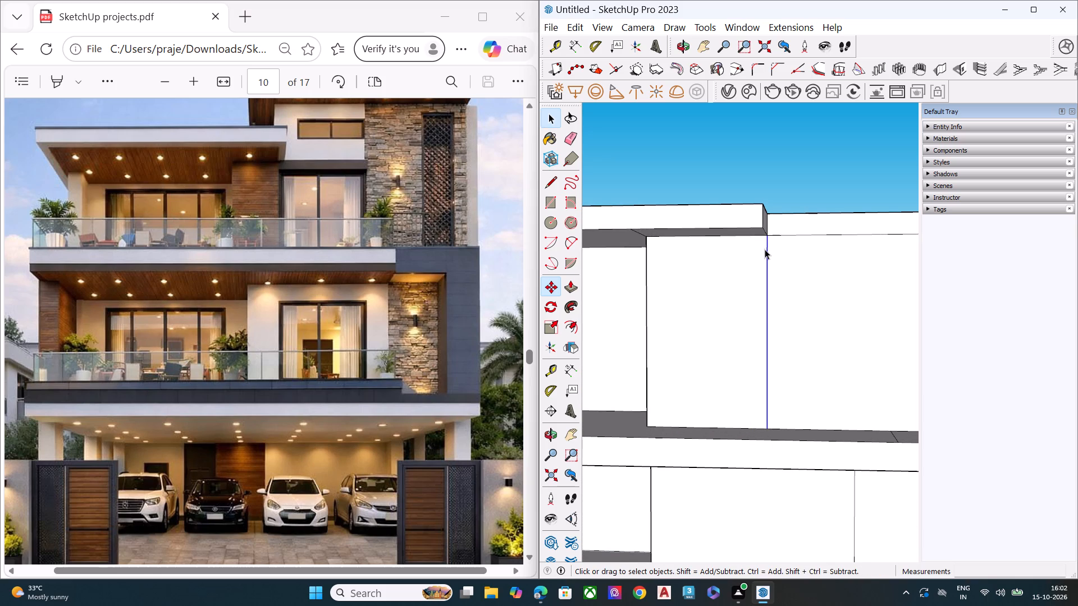
Delete the vertical seam line on the top floor's projecting front wall, below the end of the roof overhang.
click(766, 252)
key(Delete)
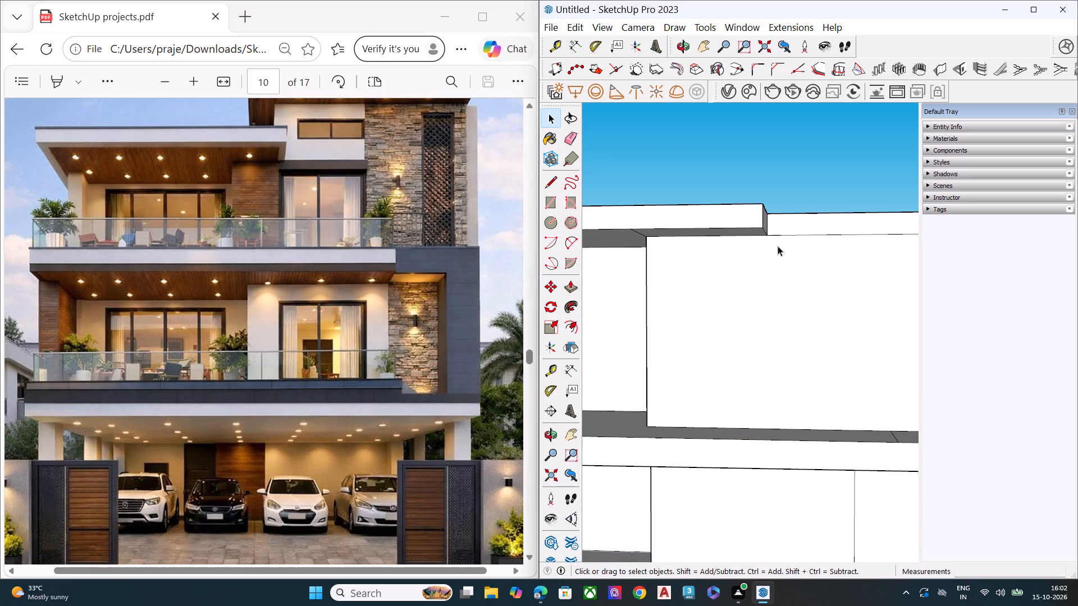
Delete the short leftover edge on the underside of the roof slab, at the projecting wall's corner.
middle_drag(778, 246, 742, 292)
scroll(777, 260, up, 4)
middle_drag(754, 241, 725, 156)
scroll(732, 172, up, 1)
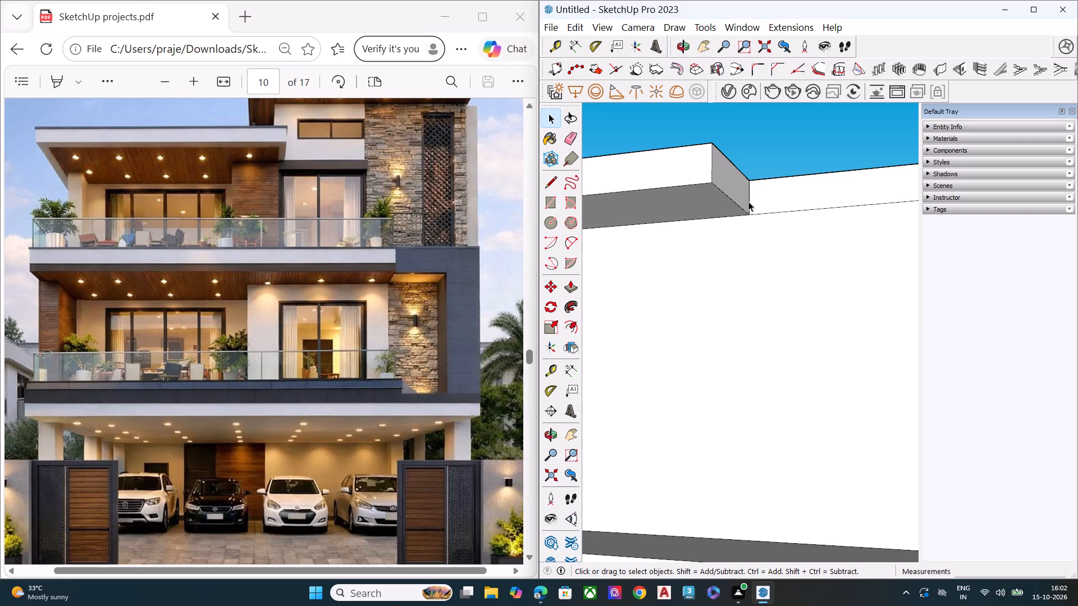
middle_drag(750, 195, 792, 193)
scroll(803, 187, down, 6)
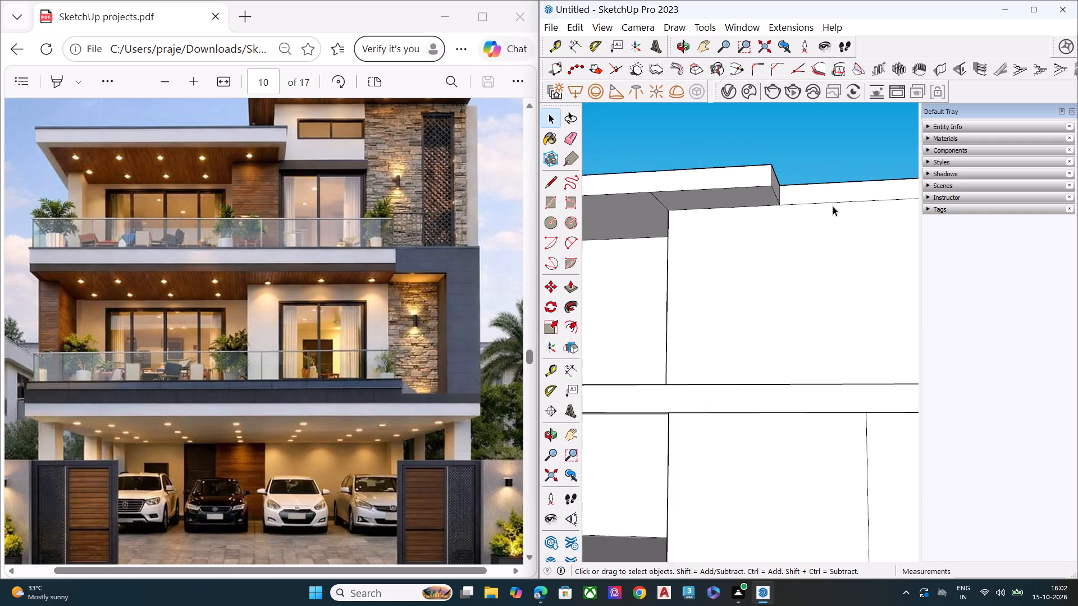
scroll(833, 206, down, 2)
middle_drag(760, 201, 885, 173)
click(723, 189)
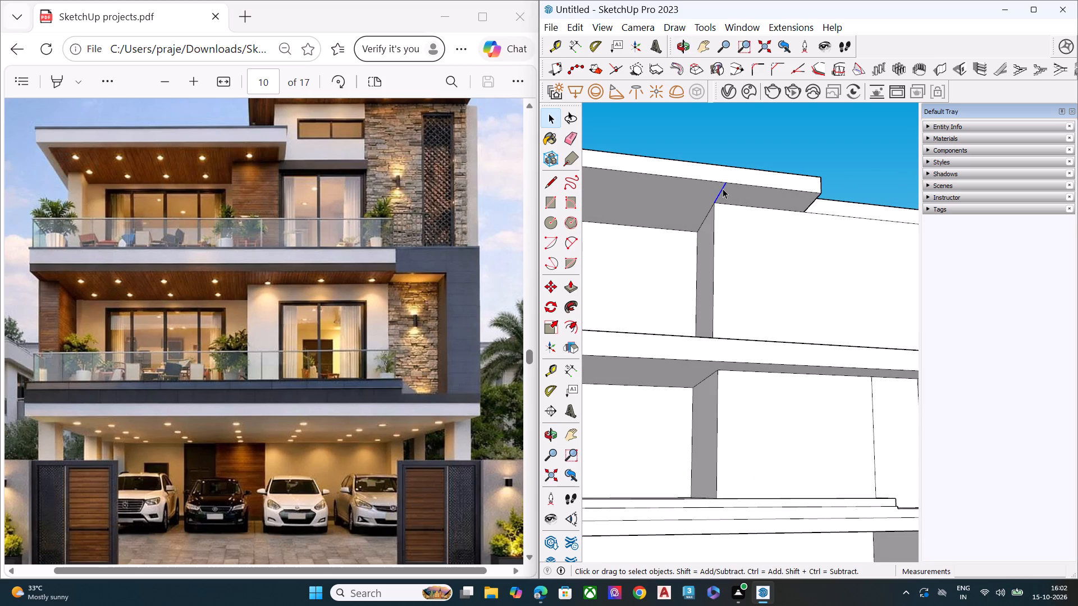
key(Delete)
Delete the leftover edge on the underside of the roof slab, in front of the top floor's side wall.
scroll(723, 189, down, 7)
scroll(733, 192, up, 1)
scroll(743, 195, down, 2)
middle_drag(675, 207, 694, 300)
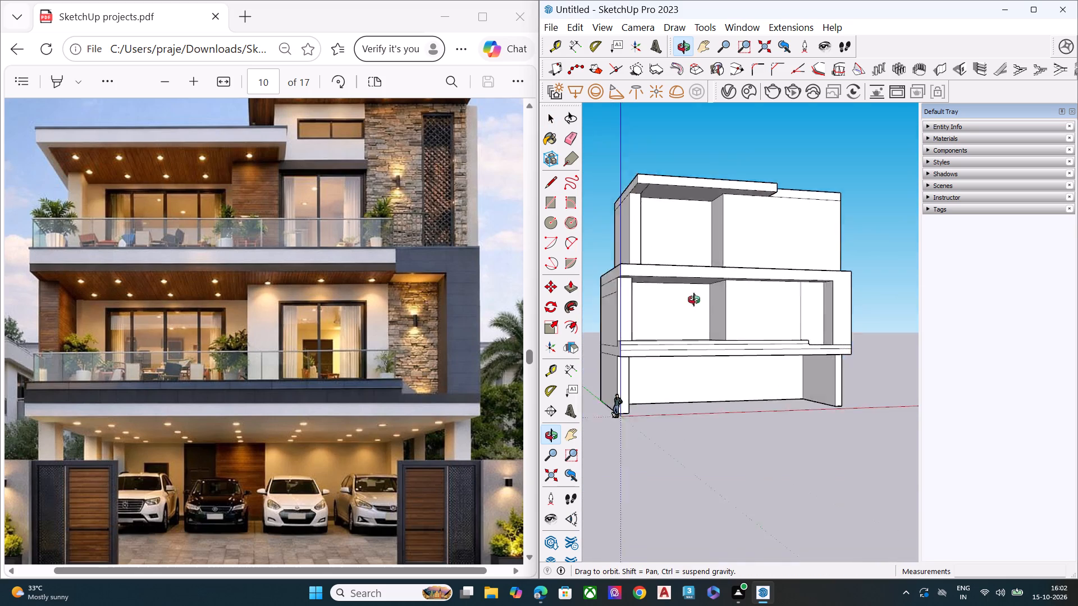
middle_drag(694, 300, 778, 198)
scroll(752, 191, up, 4)
scroll(697, 159, down, 2)
scroll(696, 159, up, 3)
click(647, 173)
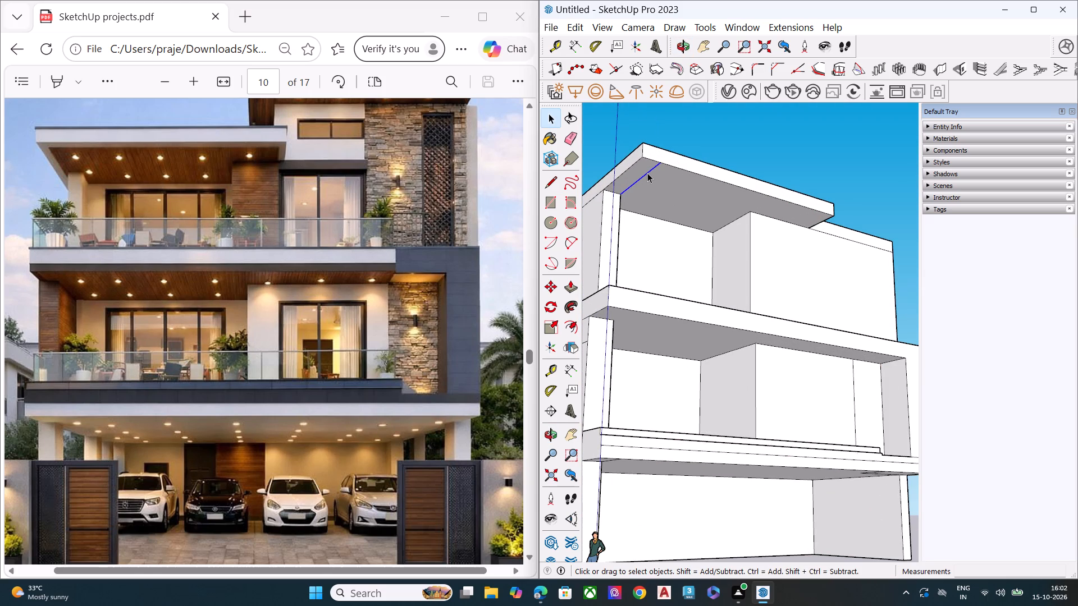
key(Delete)
Push/Pull the front end of the top floor's side wall forward to the front edge of its floor slab.
scroll(647, 173, down, 4)
middle_drag(626, 204, 663, 420)
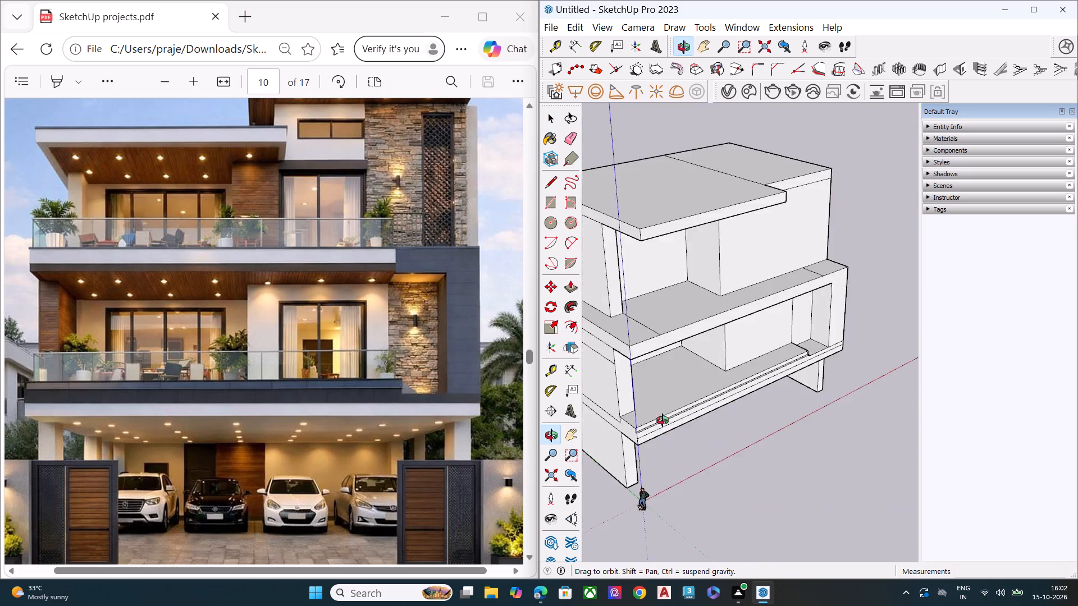
middle_drag(663, 420, 663, 420)
scroll(663, 380, up, 7)
middle_drag(628, 286, 509, 363)
scroll(709, 240, up, 1)
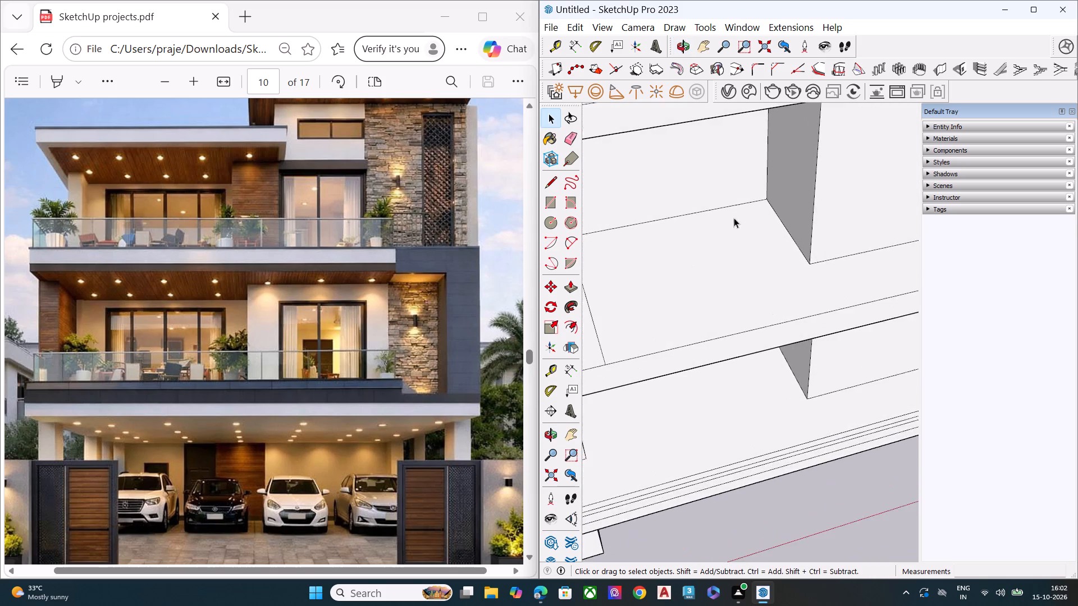
scroll(739, 218, down, 5)
scroll(773, 222, up, 1)
scroll(784, 222, down, 3)
double_click(657, 209)
key(p)
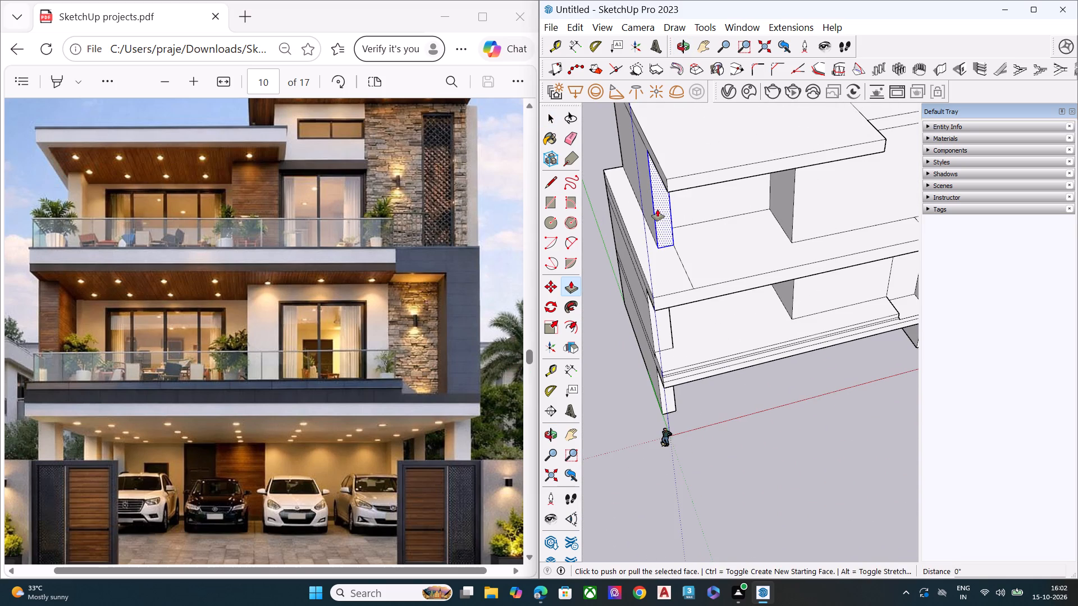
click(657, 209)
click(688, 284)
key(space)
Push the front end of the top floor's side wall back about 6' 8 1/2" from the slab's front edge.
middle_drag(696, 290, 546, 245)
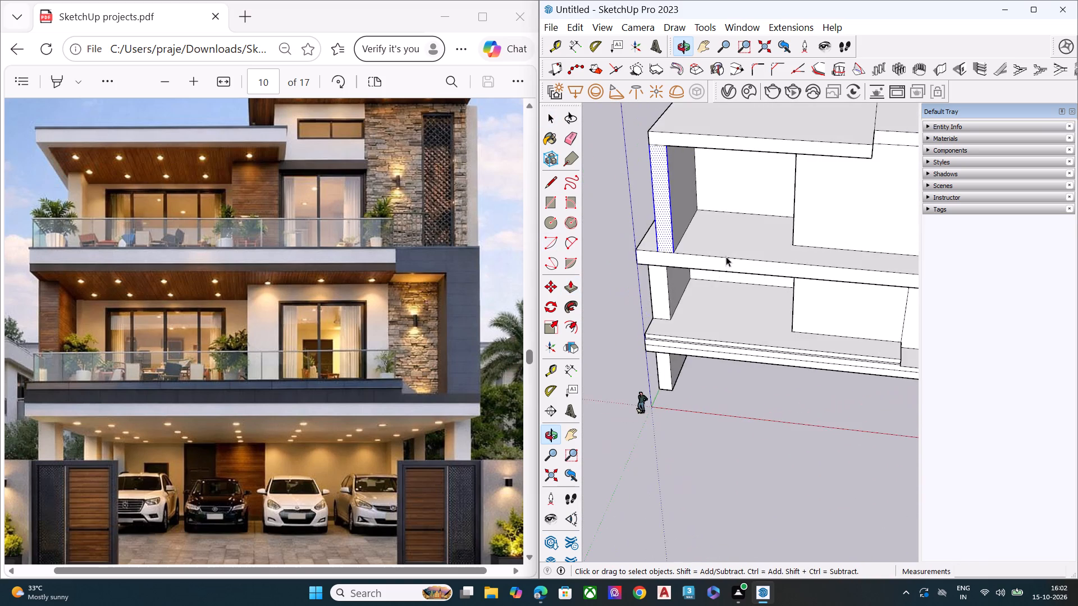
scroll(742, 257, up, 8)
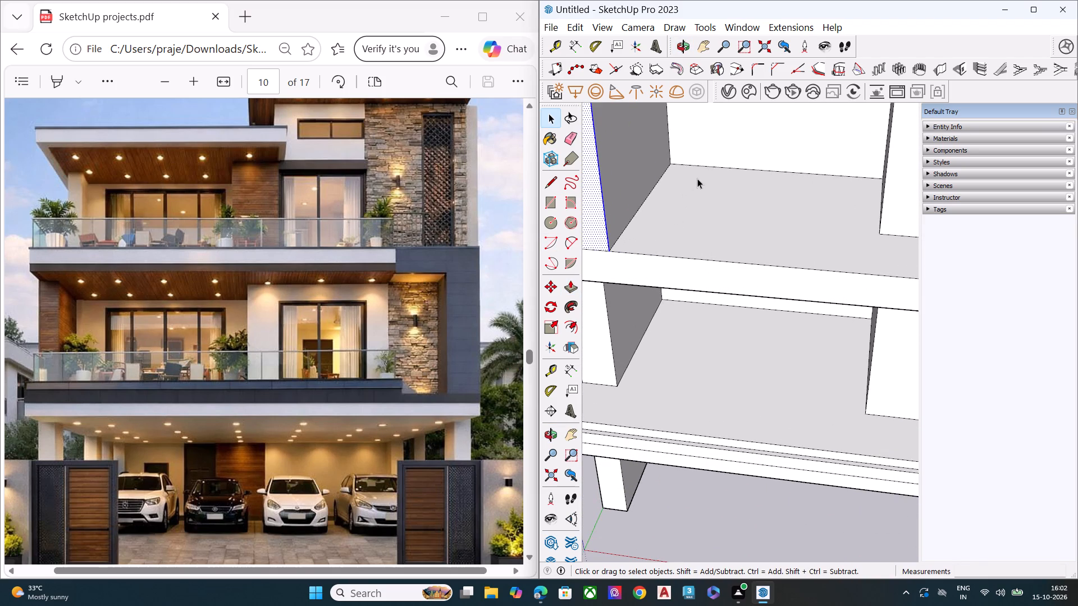
scroll(700, 176, down, 6)
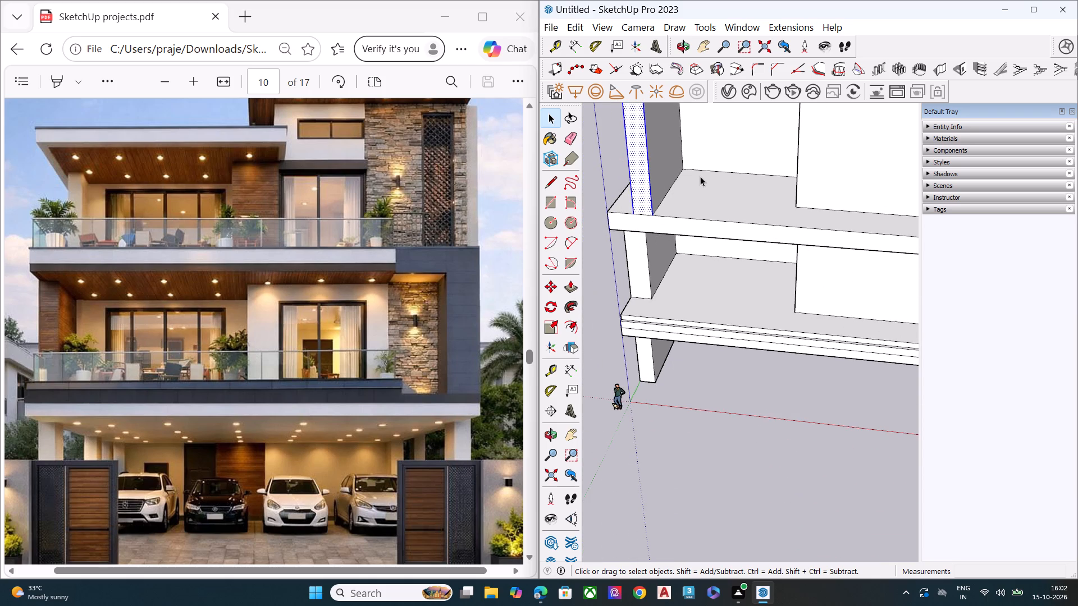
scroll(700, 176, down, 6)
middle_drag(697, 162, 702, 148)
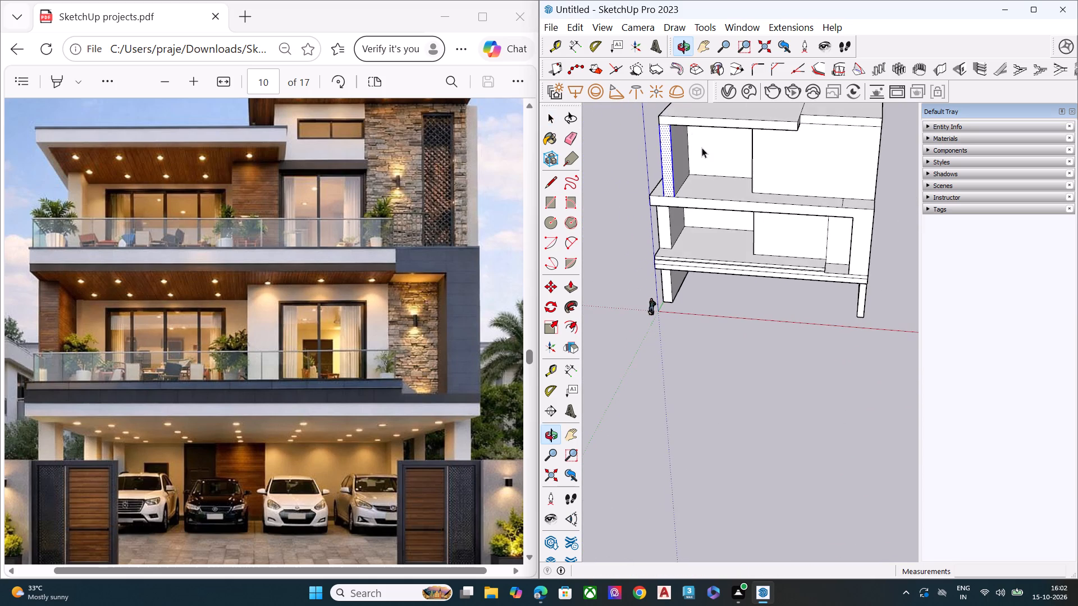
scroll(696, 219, down, 8)
scroll(689, 131, up, 8)
scroll(674, 190, up, 3)
scroll(674, 187, down, 1)
middle_drag(673, 178, 670, 128)
scroll(673, 178, up, 7)
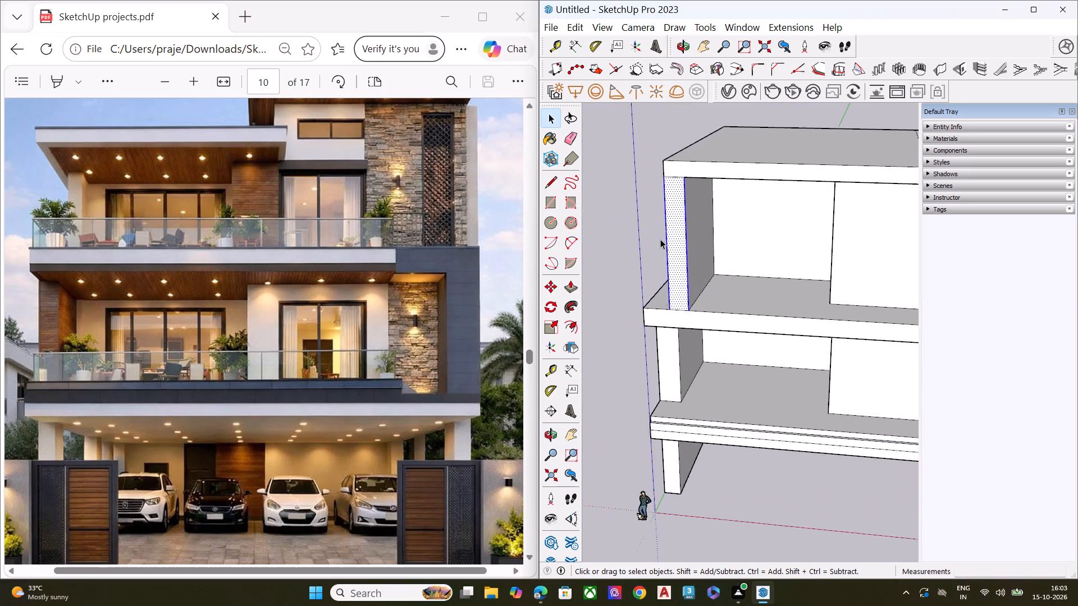
scroll(660, 239, up, 2)
key(p)
click(670, 233)
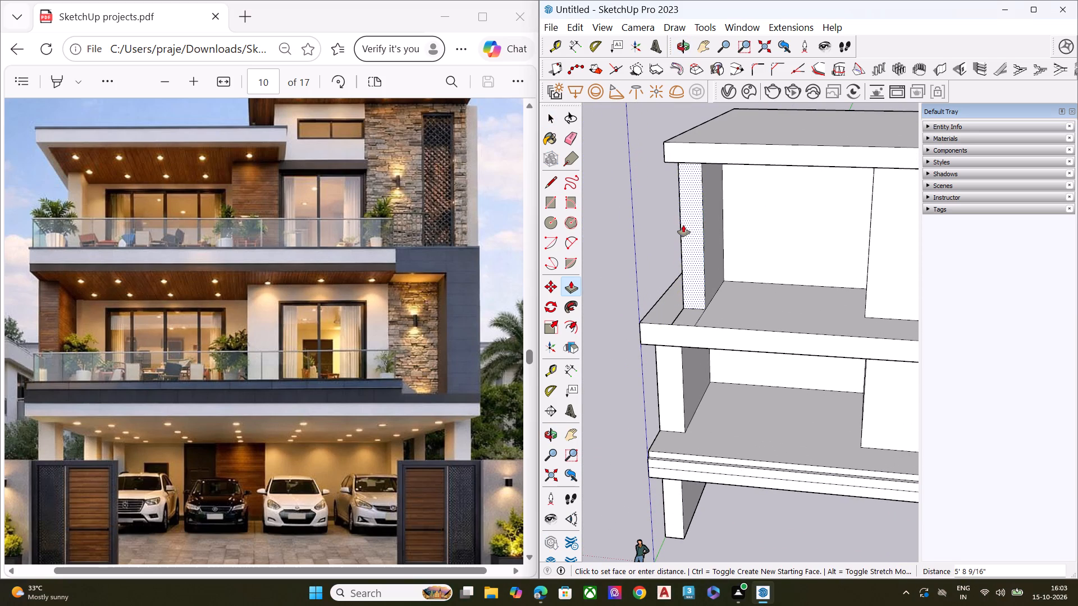
scroll(693, 256, up, 5)
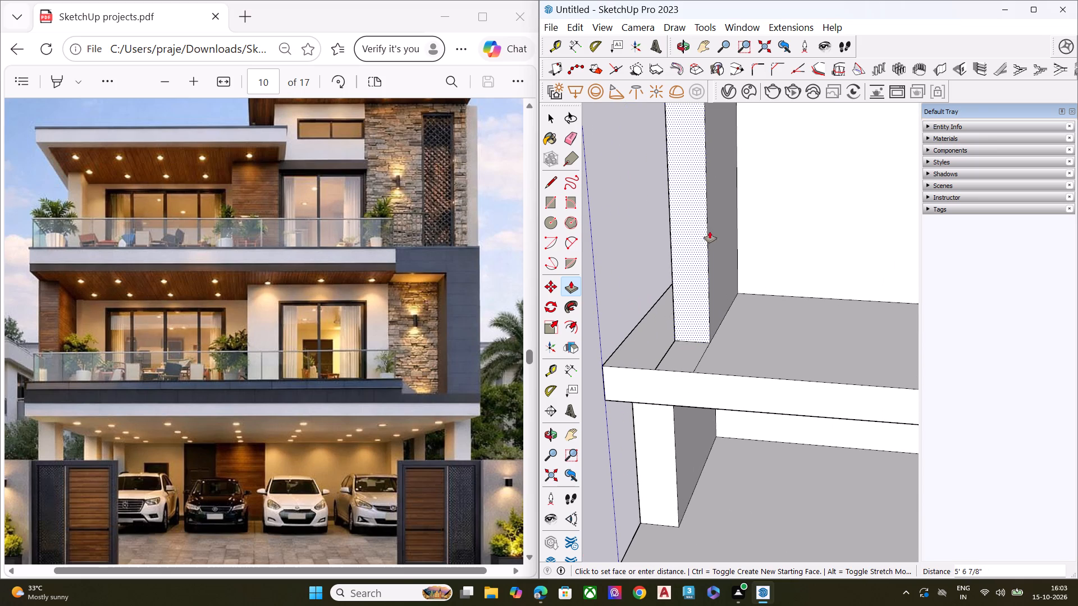
click(710, 230)
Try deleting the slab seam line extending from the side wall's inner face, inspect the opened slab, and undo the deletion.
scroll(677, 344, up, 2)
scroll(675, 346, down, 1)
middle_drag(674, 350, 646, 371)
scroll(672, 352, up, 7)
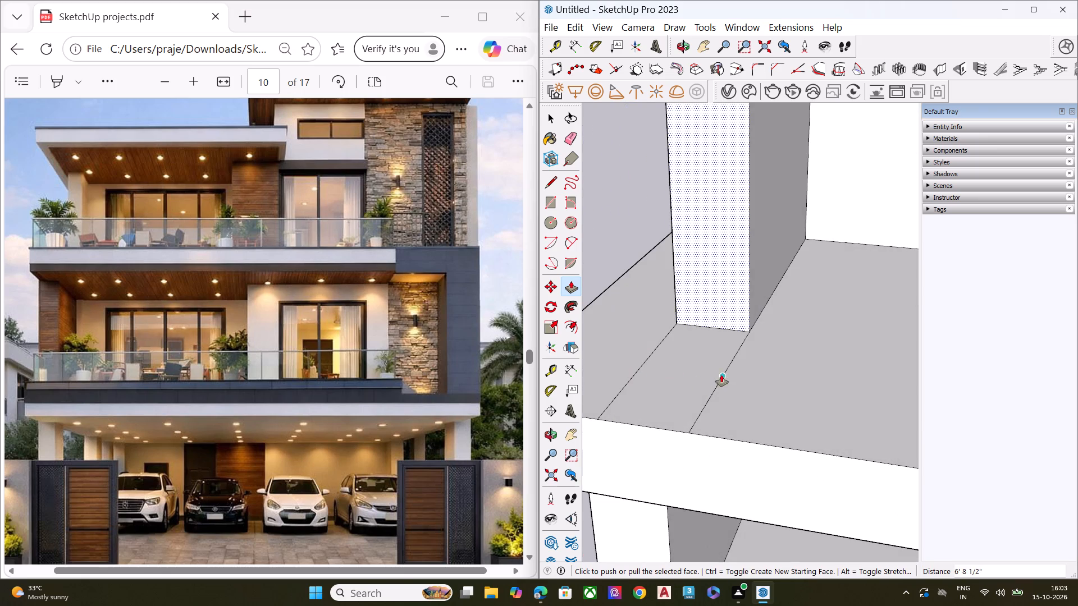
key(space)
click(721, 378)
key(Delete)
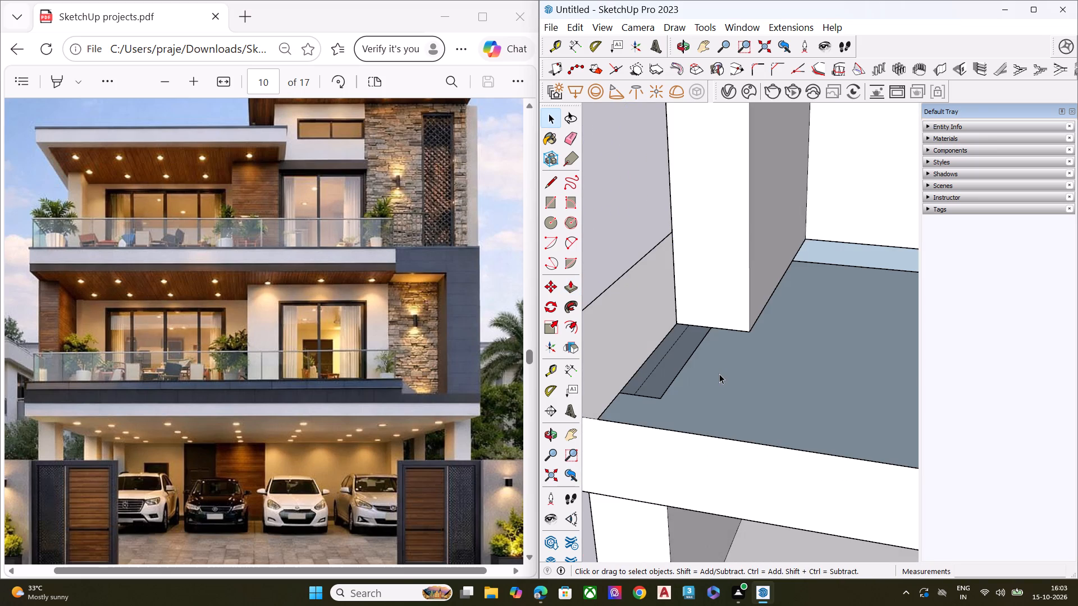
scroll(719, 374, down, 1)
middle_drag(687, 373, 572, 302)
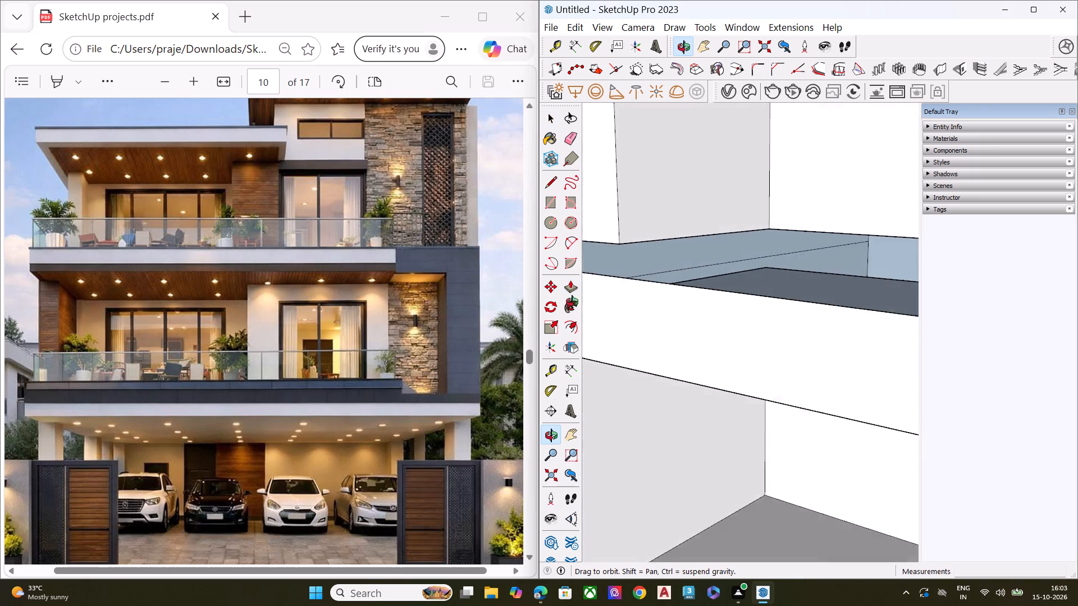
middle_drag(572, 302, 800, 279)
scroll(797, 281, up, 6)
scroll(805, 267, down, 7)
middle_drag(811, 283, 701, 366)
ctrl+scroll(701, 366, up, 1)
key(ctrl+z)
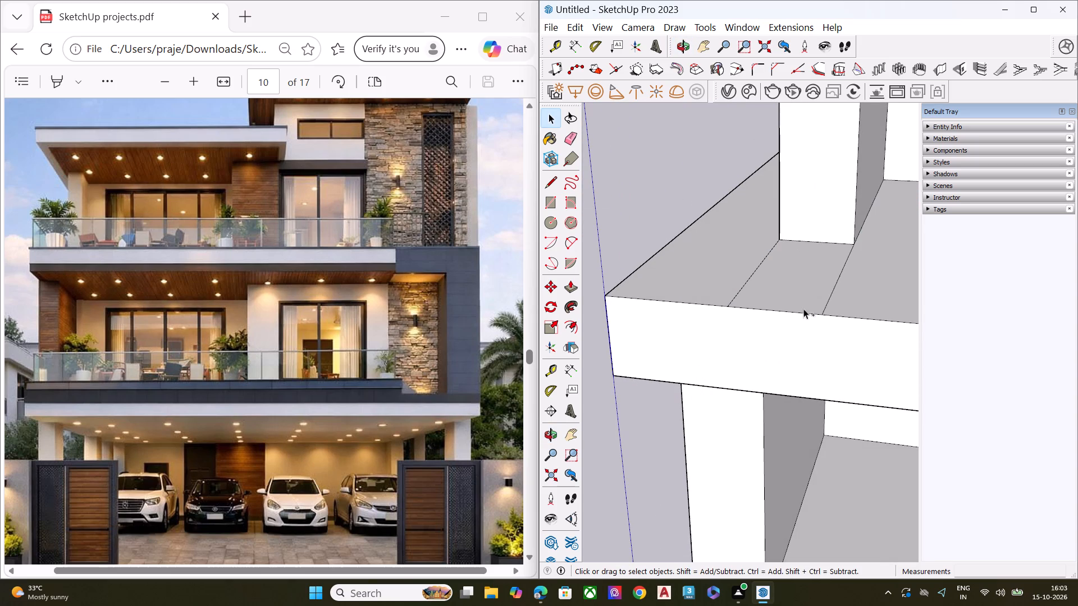
Delete the slab seam line that runs from the side wall's outer front corner to the slab's front edge.
scroll(788, 284, up, 1)
scroll(788, 284, down, 1)
scroll(785, 282, up, 4)
click(751, 257)
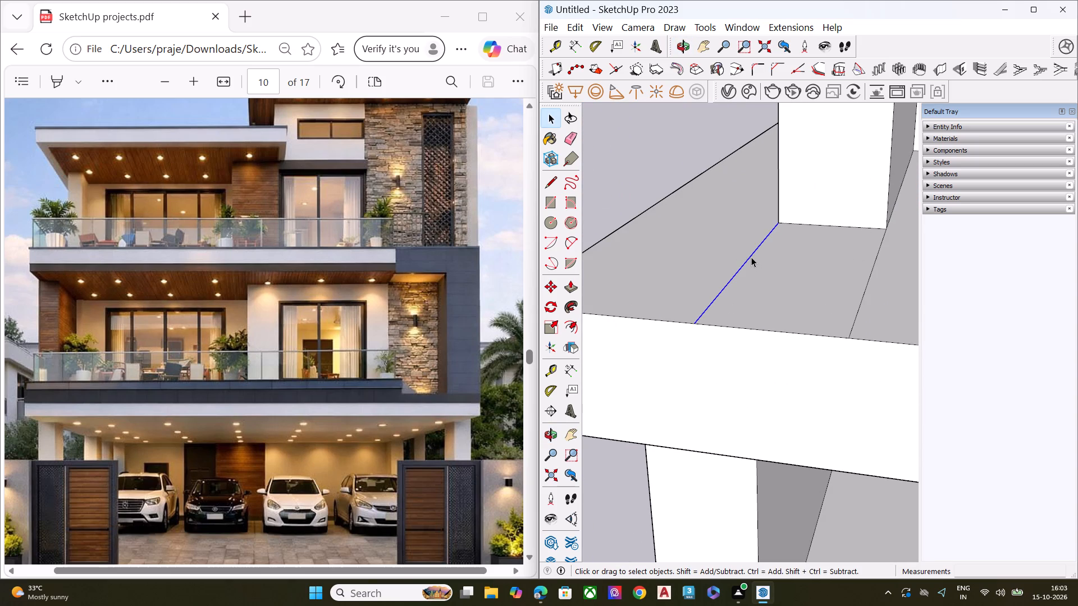
key(Delete)
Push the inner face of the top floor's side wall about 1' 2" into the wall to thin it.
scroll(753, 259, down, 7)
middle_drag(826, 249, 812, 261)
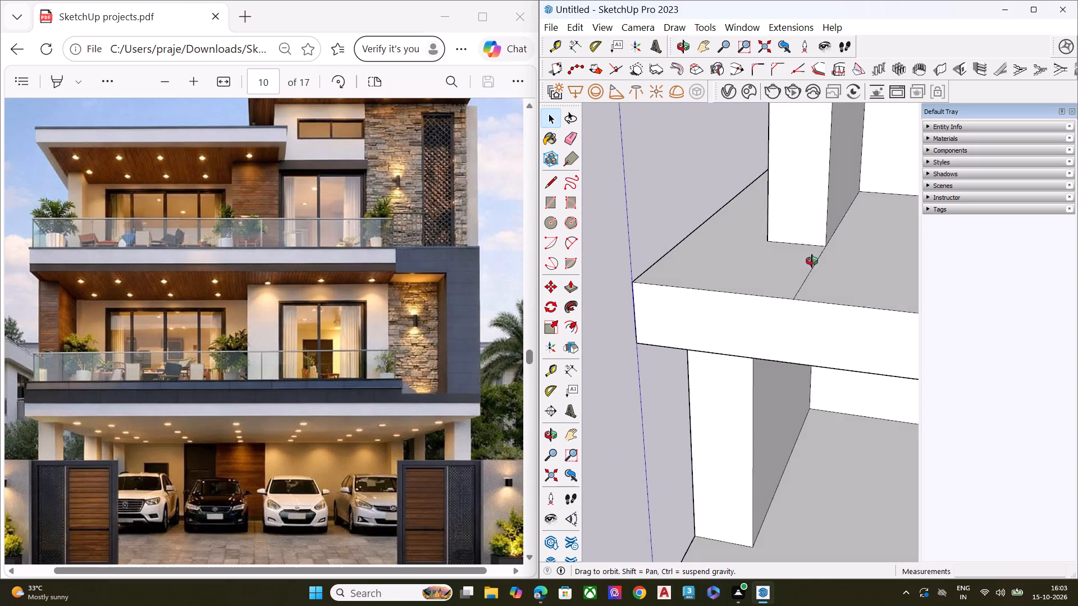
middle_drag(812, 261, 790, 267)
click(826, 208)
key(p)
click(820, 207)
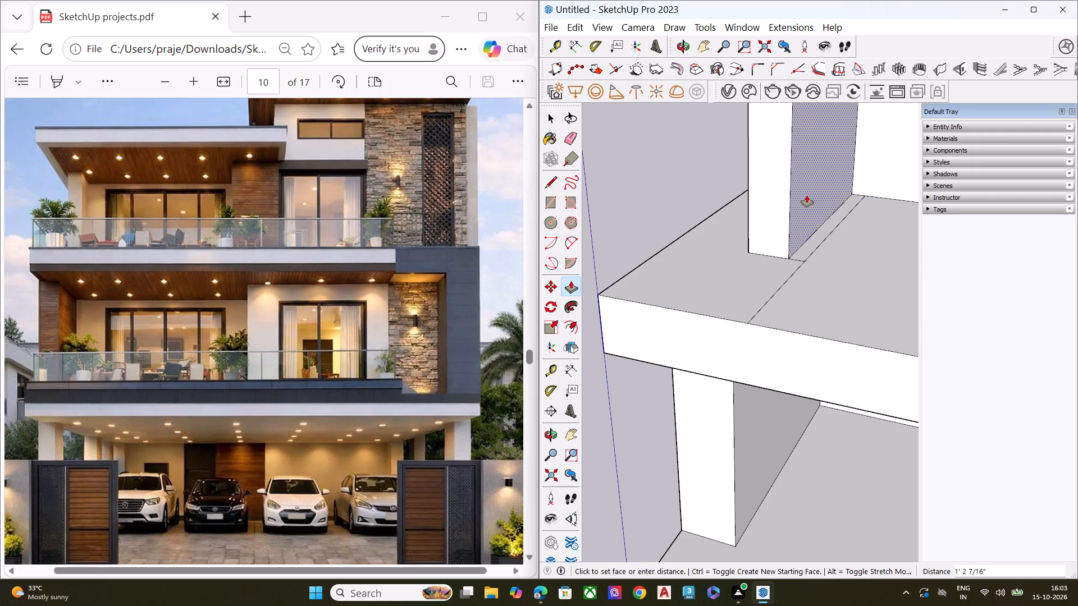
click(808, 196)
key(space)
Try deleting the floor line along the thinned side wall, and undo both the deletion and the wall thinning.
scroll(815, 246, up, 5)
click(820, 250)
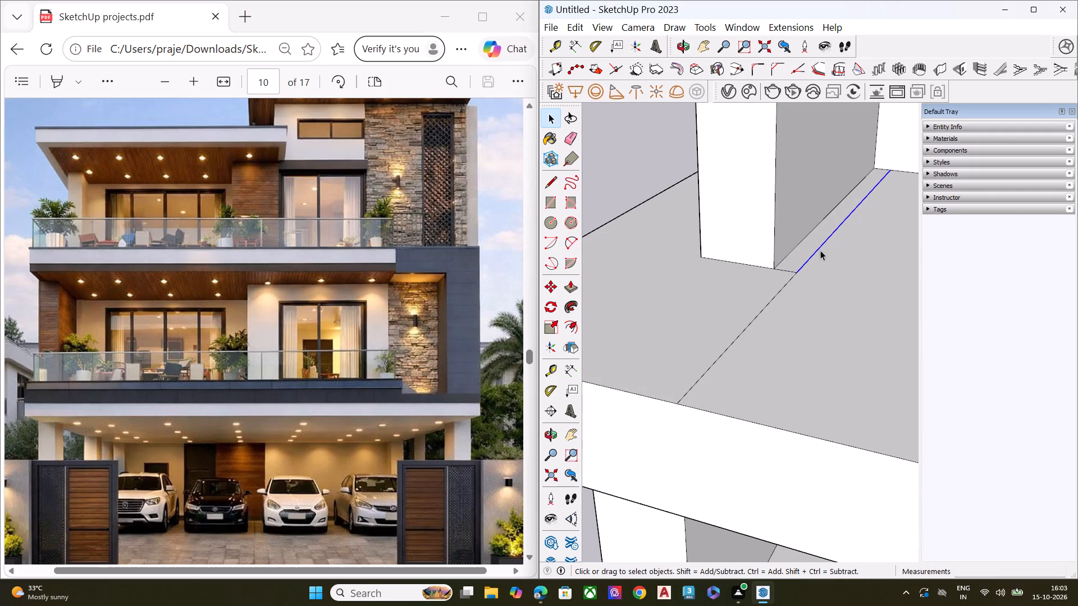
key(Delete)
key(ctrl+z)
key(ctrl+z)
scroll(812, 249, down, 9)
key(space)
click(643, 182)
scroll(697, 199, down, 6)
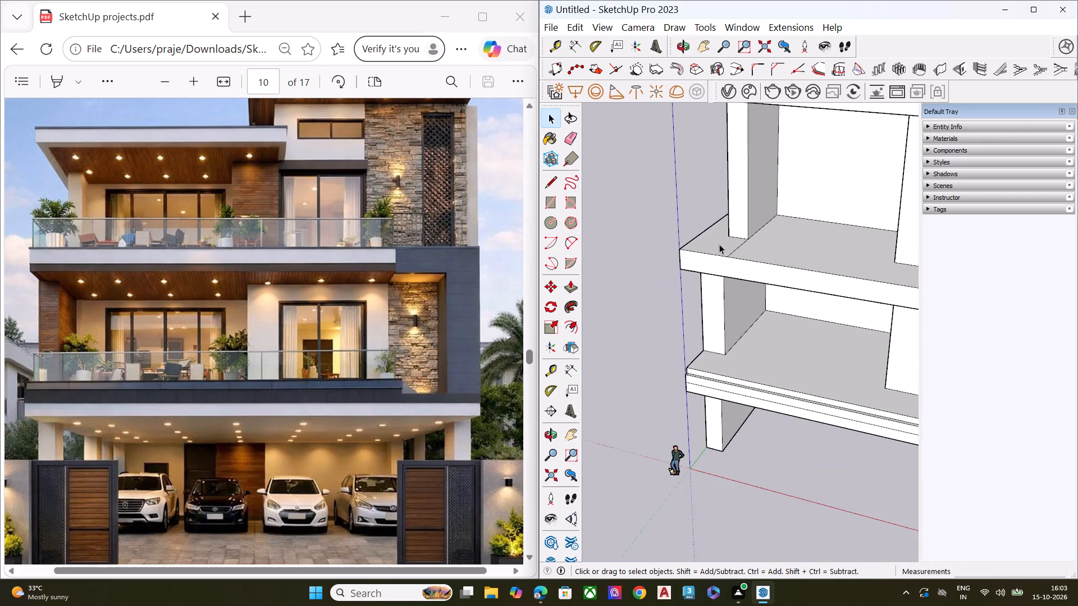
Examine the balcony slabs, their front edges and the side walls from several angles around the house's front corner.
scroll(719, 244, down, 8)
middle_drag(733, 276, 885, 278)
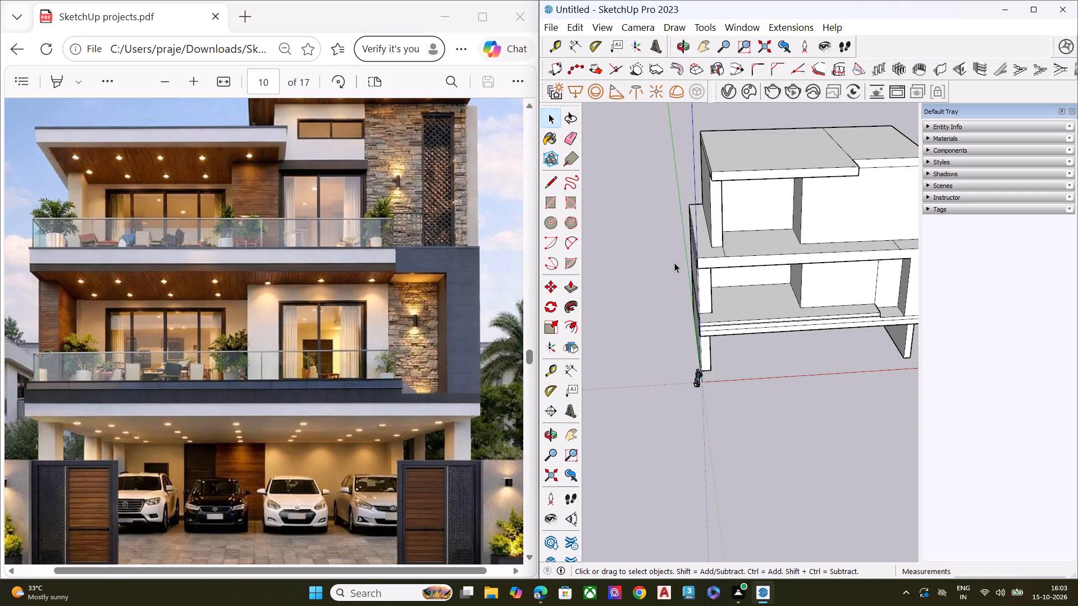
scroll(815, 289, down, 6)
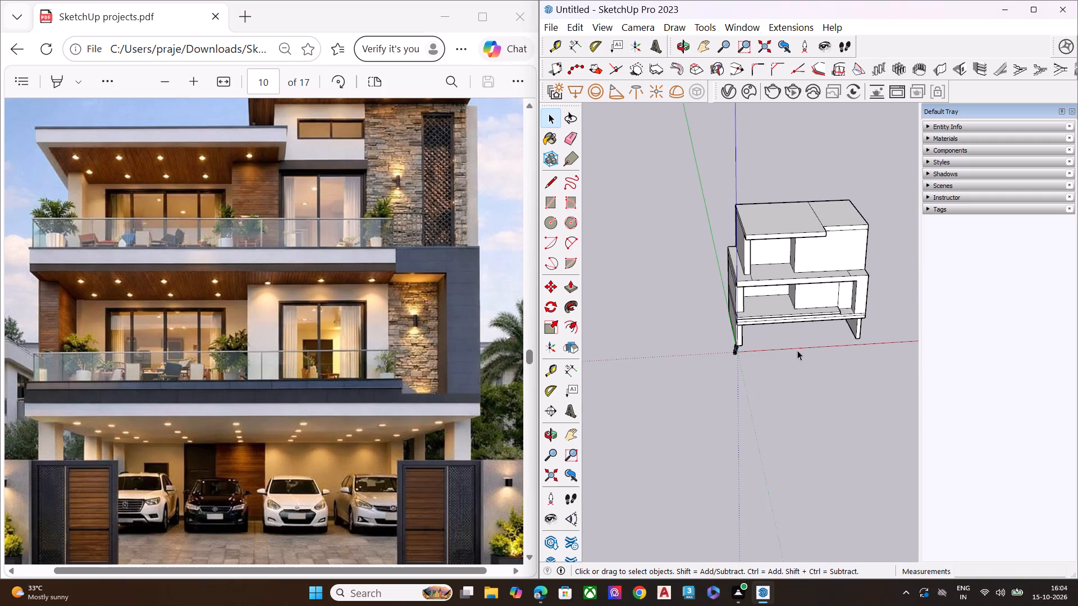
middle_drag(798, 350, 853, 294)
scroll(853, 294, up, 8)
scroll(806, 325, up, 9)
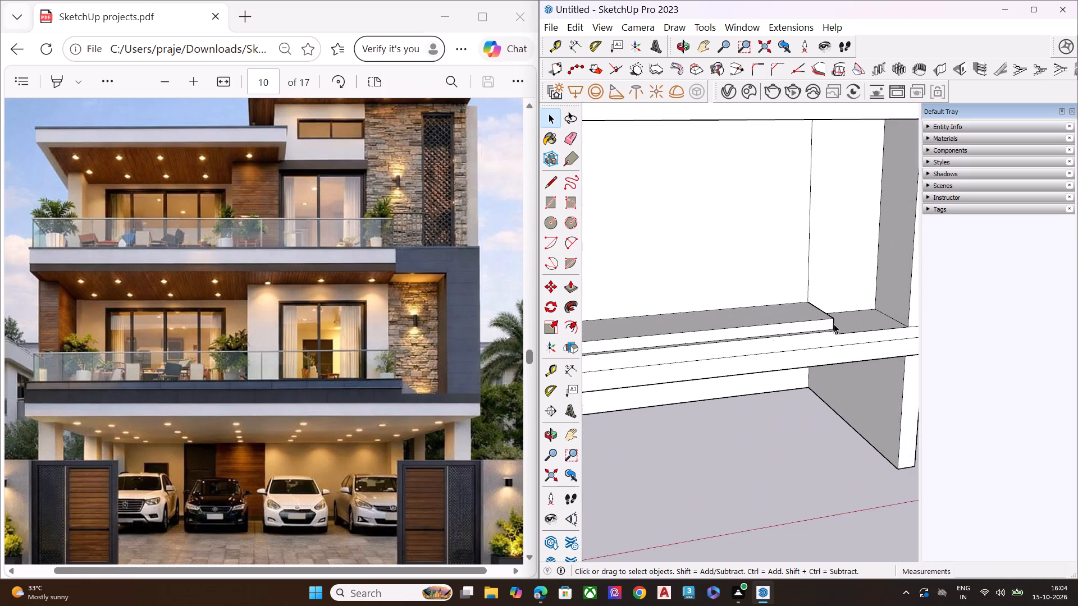
scroll(834, 324, down, 7)
middle_drag(819, 342, 982, 309)
scroll(813, 329, down, 1)
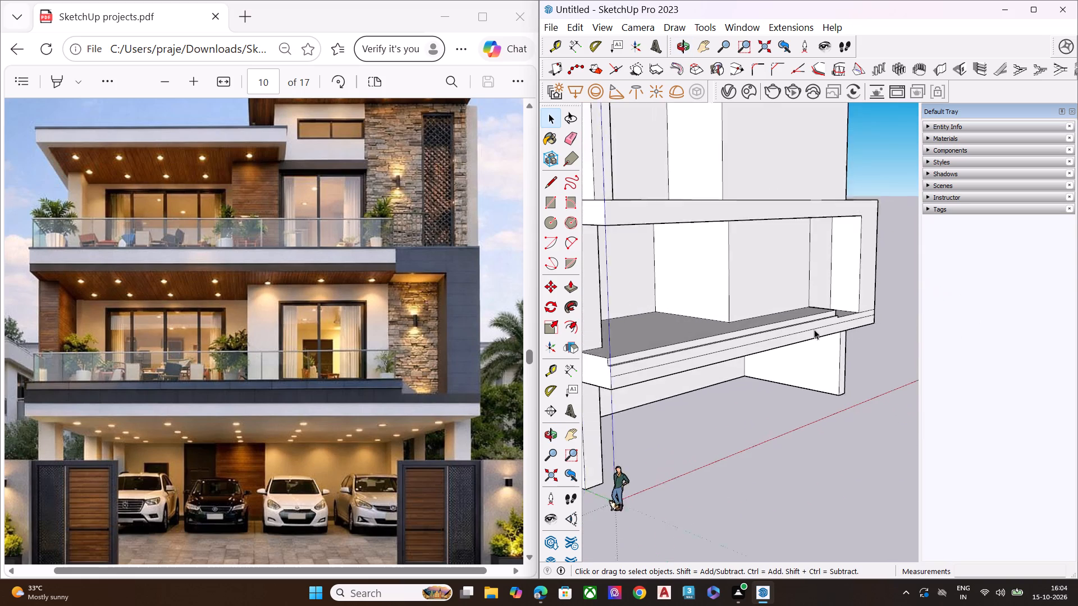
scroll(814, 329, down, 3)
scroll(657, 351, up, 5)
scroll(657, 351, down, 1)
scroll(657, 351, up, 5)
middle_drag(695, 365, 730, 457)
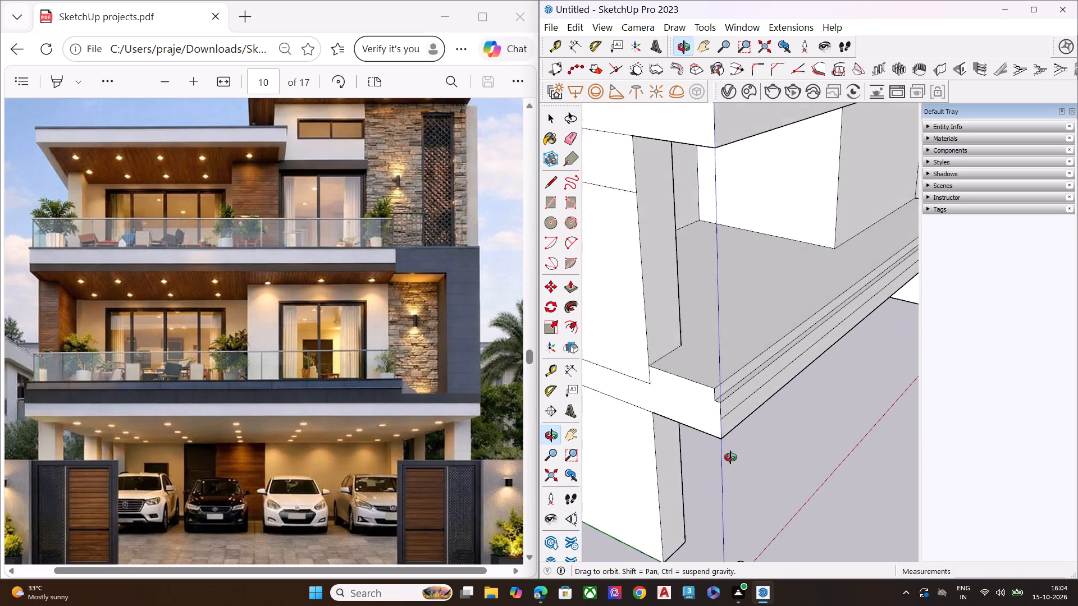
middle_drag(730, 457, 728, 465)
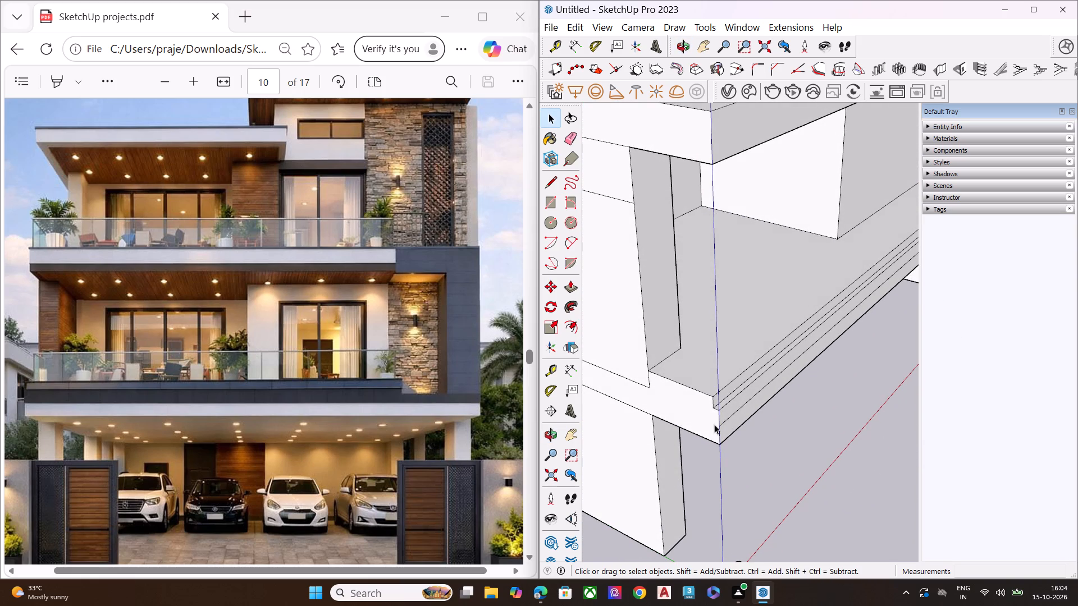
scroll(714, 424, up, 2)
scroll(691, 389, down, 8)
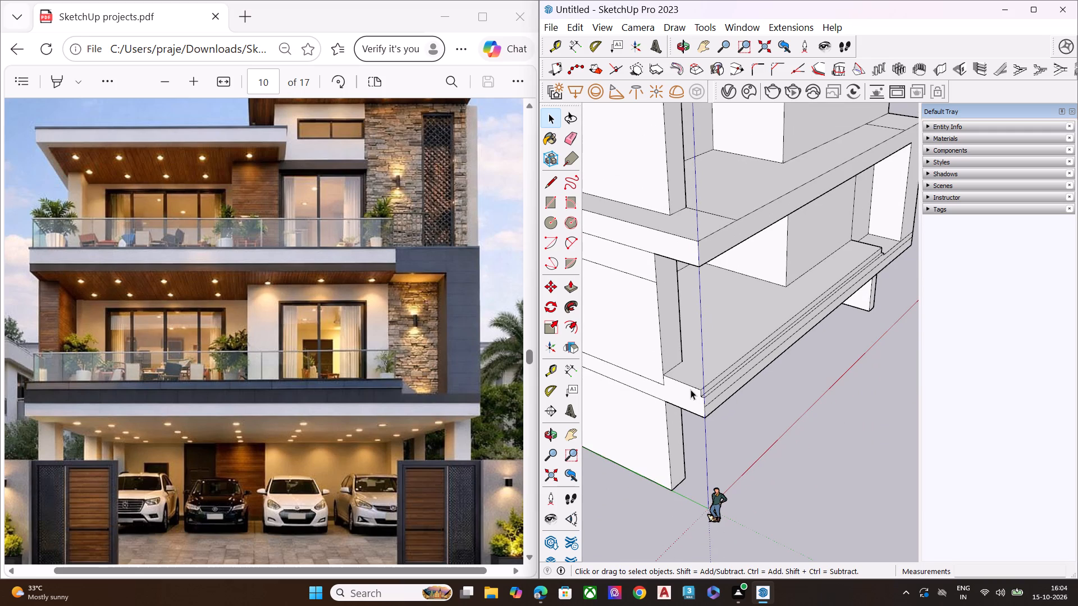
scroll(682, 388, down, 5)
middle_drag(736, 394, 604, 451)
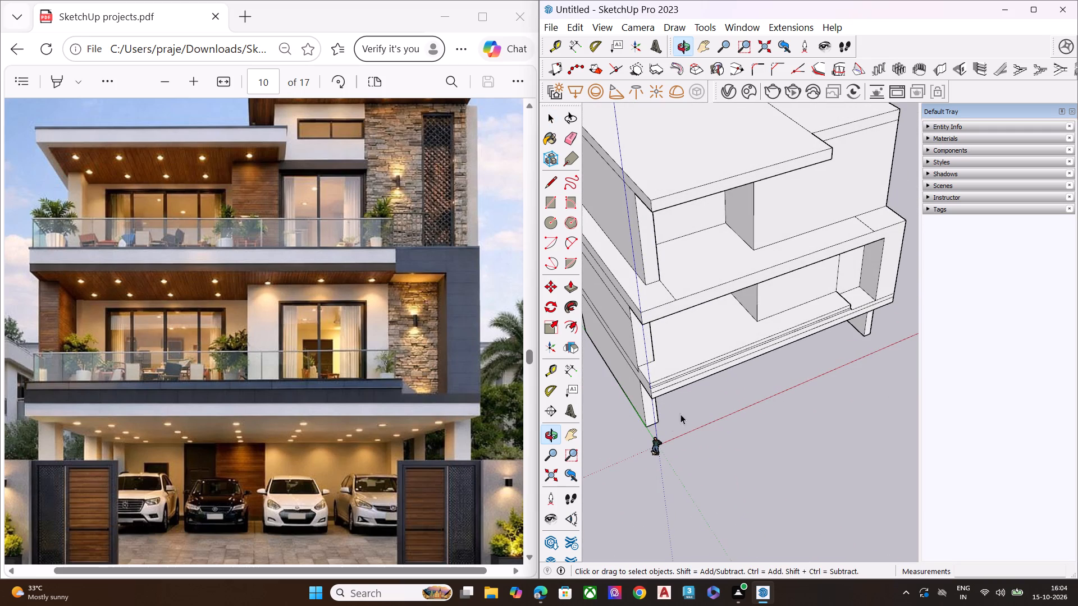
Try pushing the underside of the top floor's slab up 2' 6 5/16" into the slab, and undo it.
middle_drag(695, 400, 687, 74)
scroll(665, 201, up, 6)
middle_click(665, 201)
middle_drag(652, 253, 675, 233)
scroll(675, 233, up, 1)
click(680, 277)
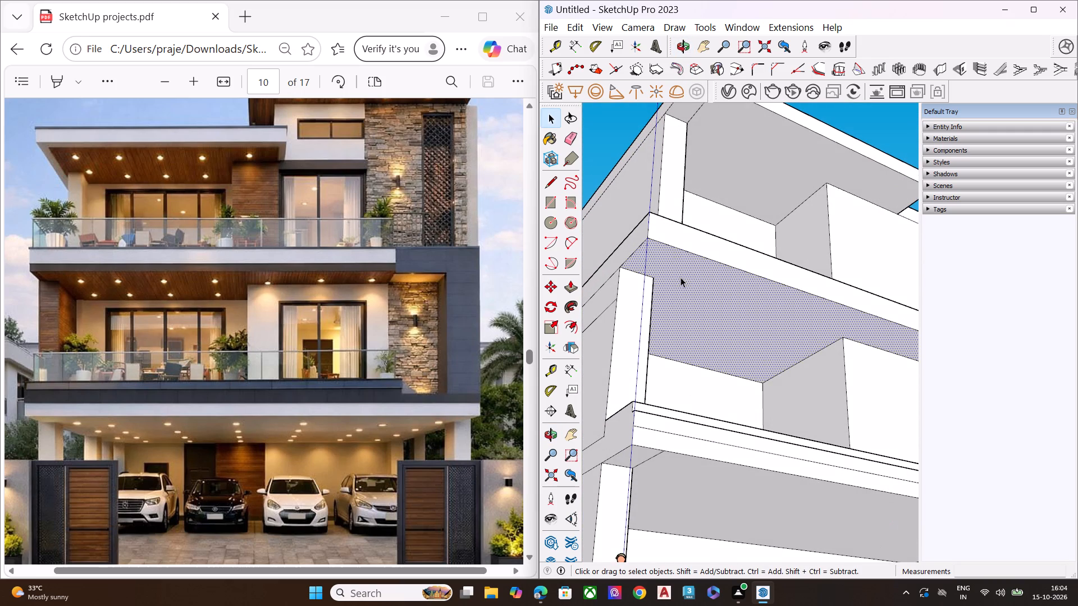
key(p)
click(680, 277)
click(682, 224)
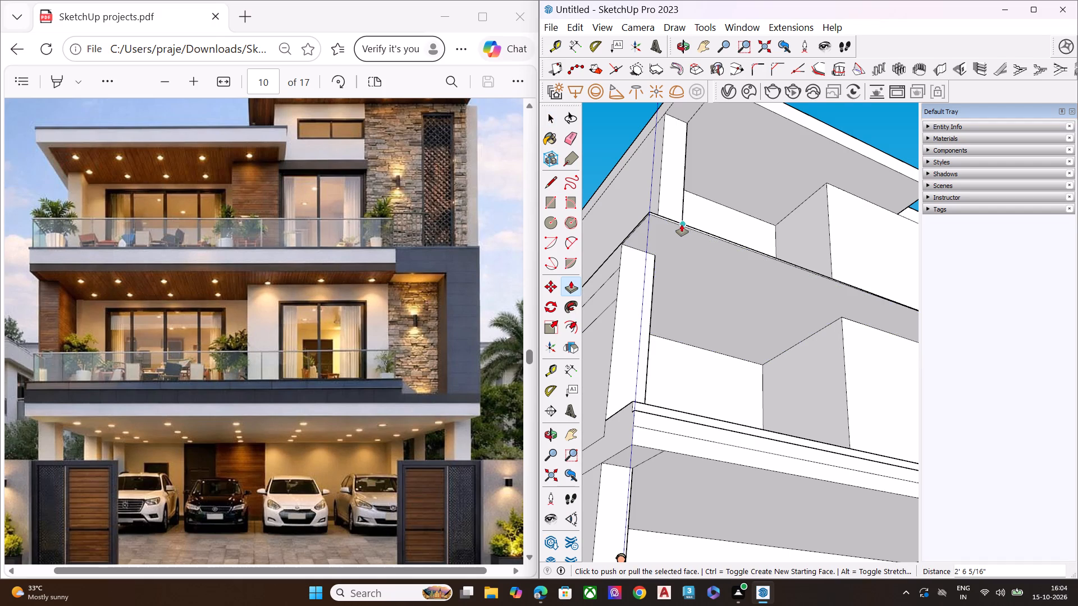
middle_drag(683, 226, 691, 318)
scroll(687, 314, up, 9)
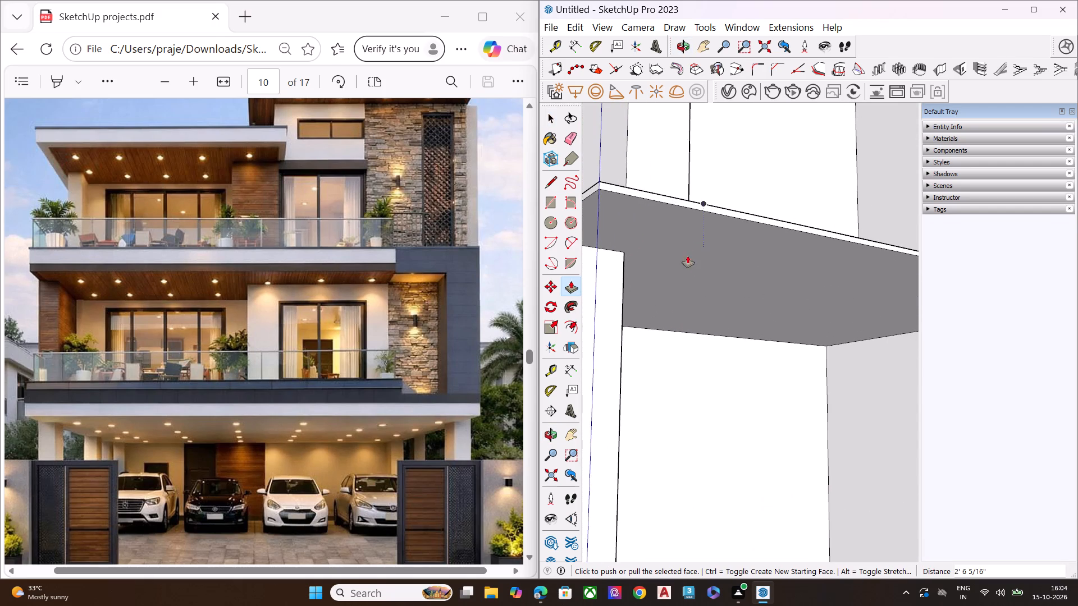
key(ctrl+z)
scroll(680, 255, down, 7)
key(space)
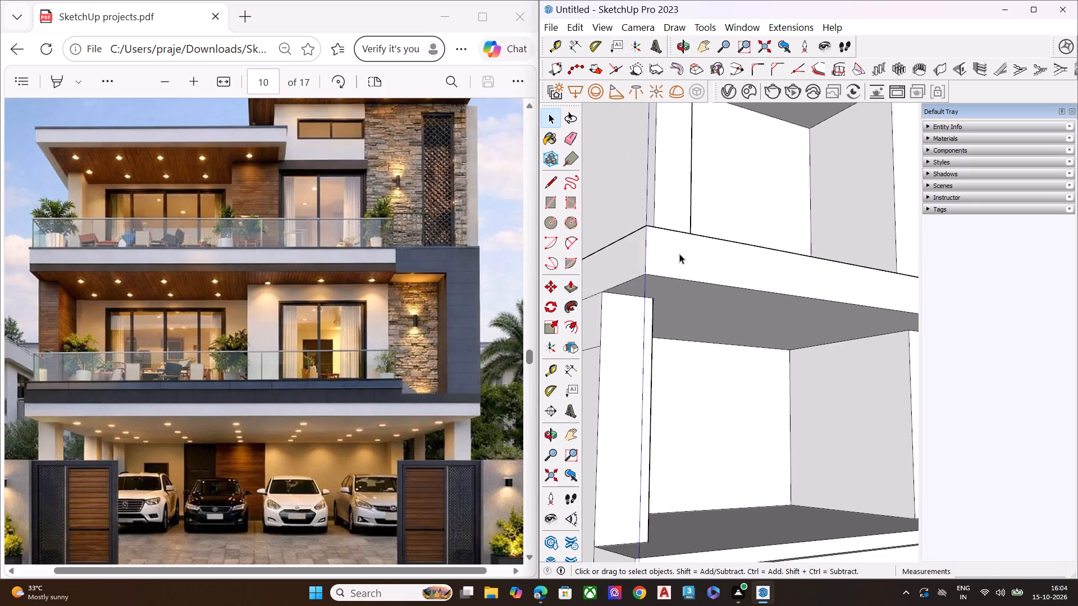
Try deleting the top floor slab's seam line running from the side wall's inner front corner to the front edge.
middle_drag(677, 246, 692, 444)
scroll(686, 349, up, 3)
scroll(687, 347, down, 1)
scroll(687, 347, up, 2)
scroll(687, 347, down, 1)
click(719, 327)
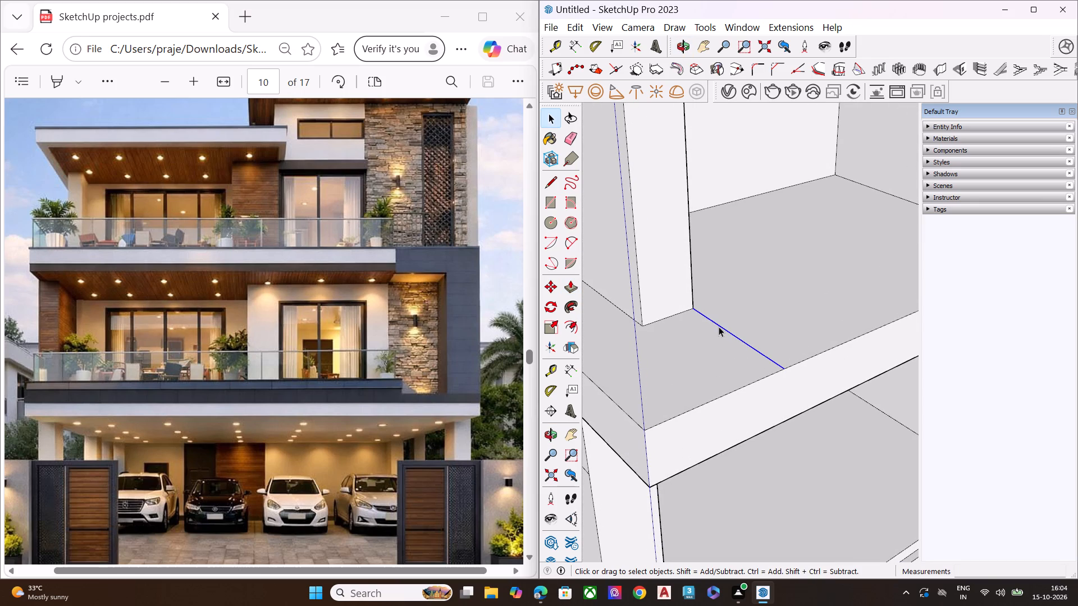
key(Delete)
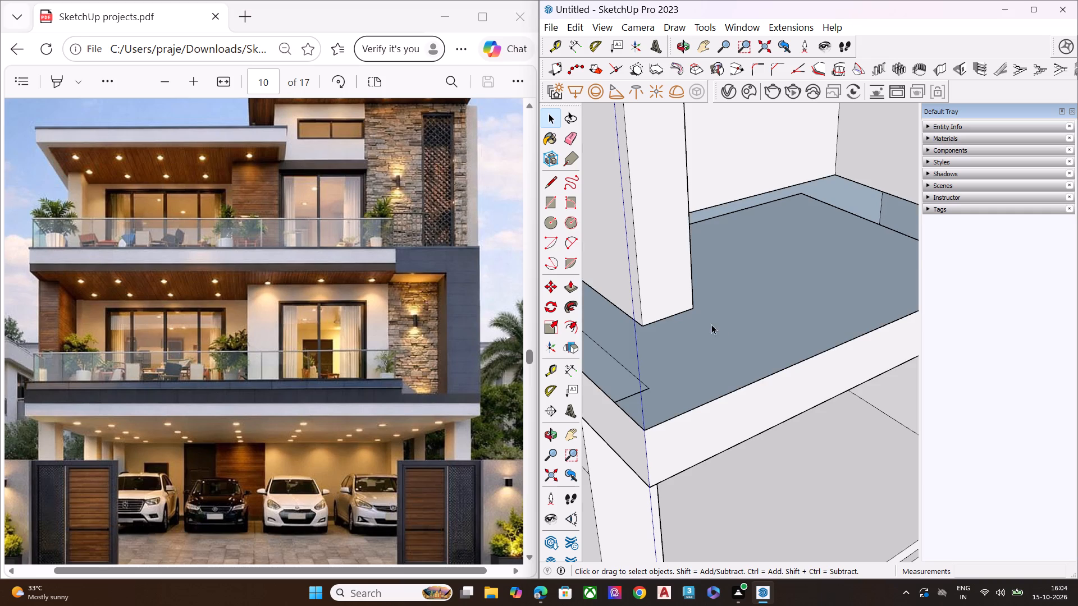
Examine the opened top floor slab and the edges inside it near the side wall and front corner.
scroll(710, 324, down, 1)
scroll(710, 324, up, 1)
scroll(710, 324, down, 4)
scroll(757, 318, down, 8)
middle_drag(771, 329, 756, 470)
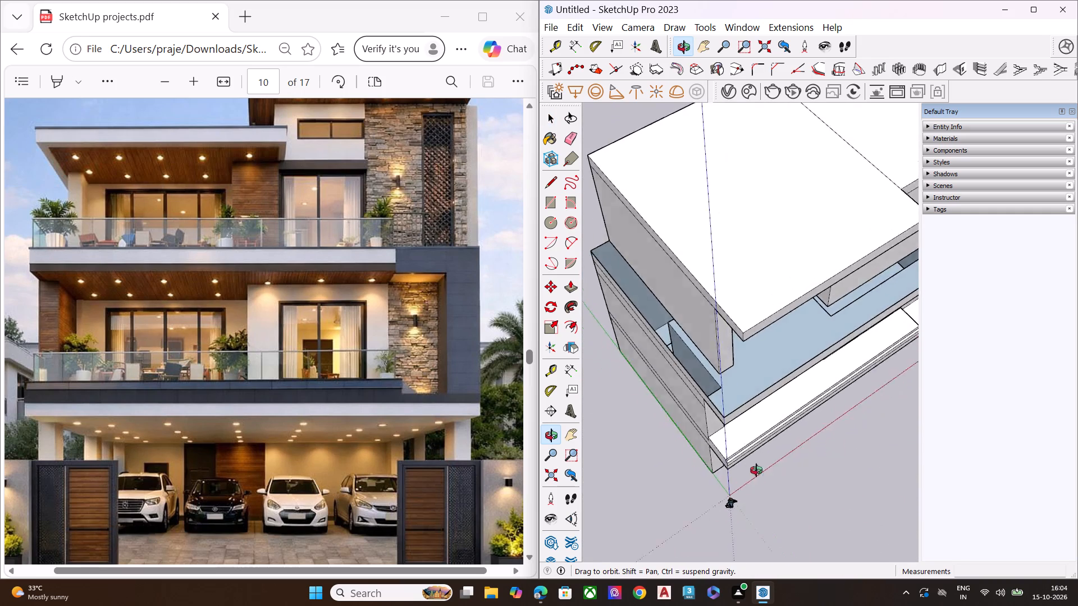
middle_drag(756, 470, 412, 240)
scroll(589, 310, up, 2)
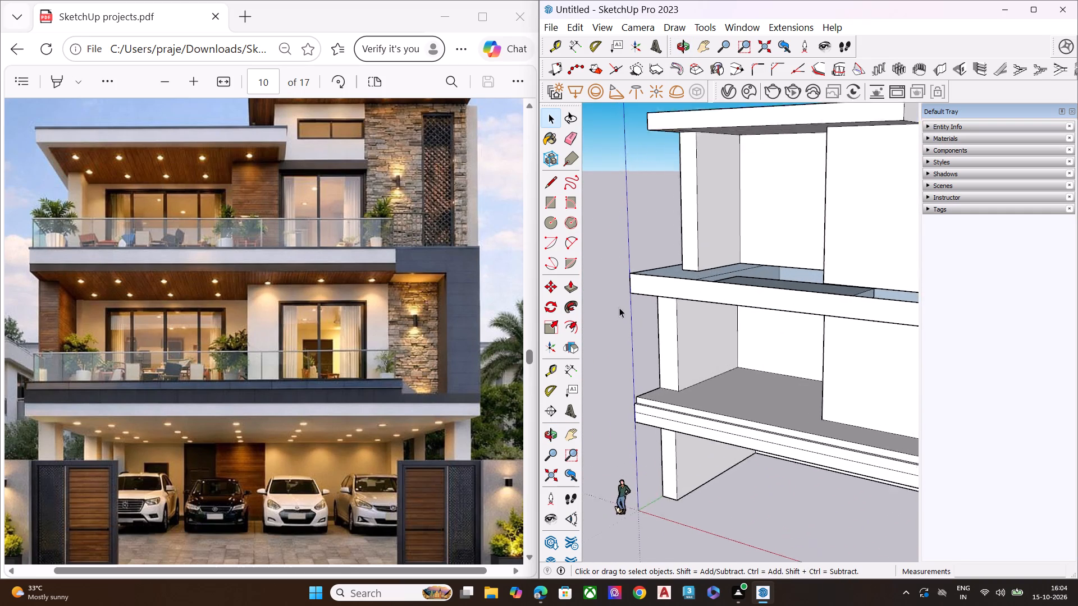
scroll(619, 307, up, 4)
middle_drag(691, 310, 586, 393)
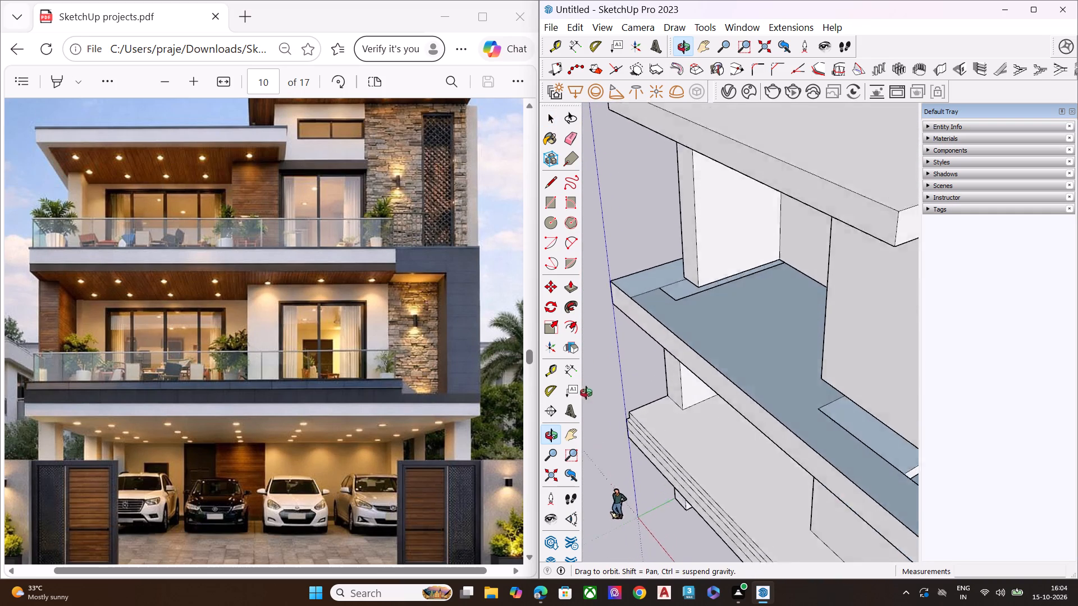
middle_drag(586, 393, 602, 351)
scroll(640, 305, up, 20)
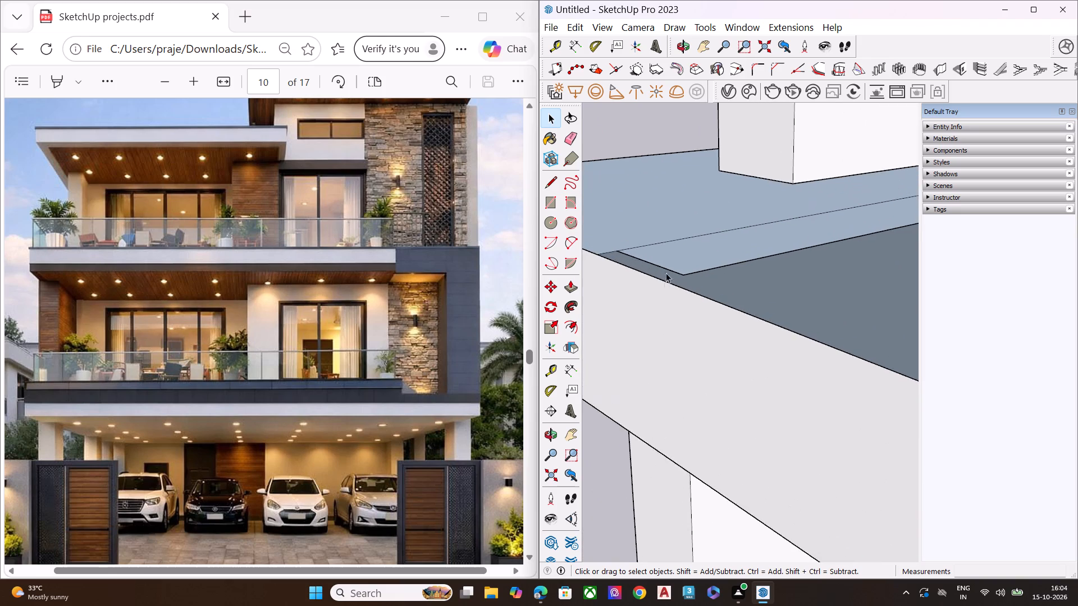
scroll(666, 273, up, 13)
middle_drag(700, 290, 688, 237)
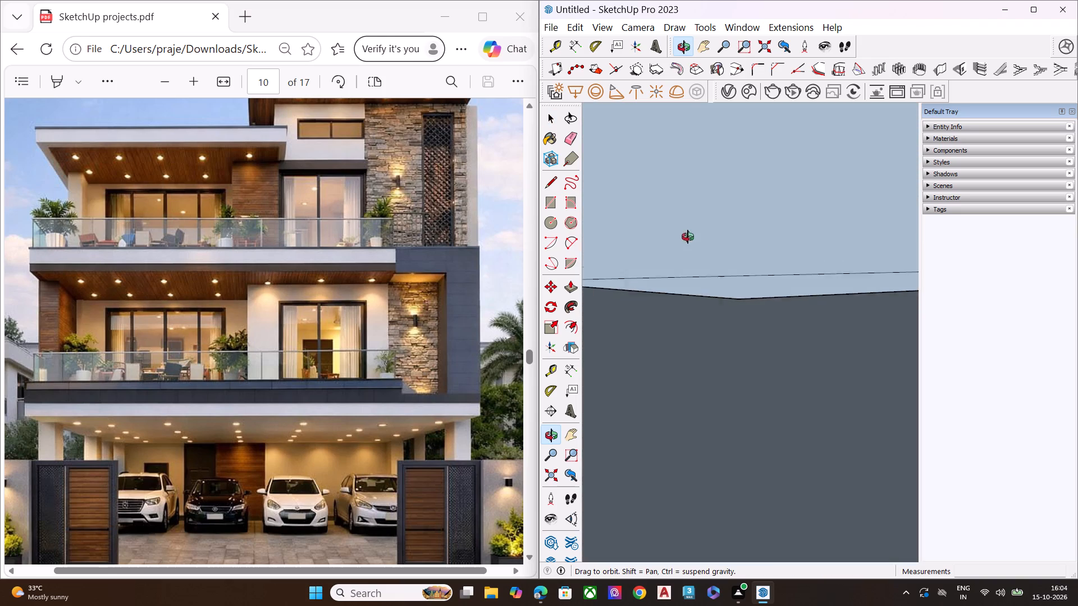
middle_drag(688, 237, 695, 268)
scroll(698, 304, down, 3)
scroll(700, 315, up, 1)
scroll(700, 320, down, 8)
scroll(702, 342, up, 4)
scroll(702, 342, down, 2)
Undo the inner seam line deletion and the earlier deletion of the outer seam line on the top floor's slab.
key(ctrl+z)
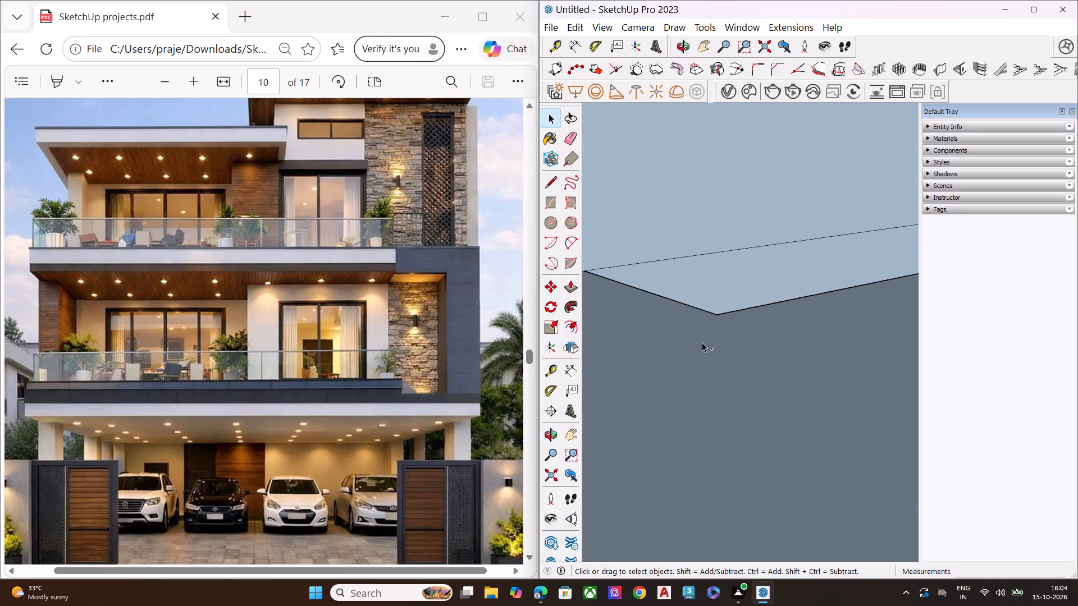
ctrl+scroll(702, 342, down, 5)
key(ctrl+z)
Erase the slab seam line running from the top floor side wall's outer front corner to the slab's front edge.
scroll(696, 333, down, 18)
scroll(737, 319, up, 1)
scroll(744, 319, down, 1)
key(space)
scroll(769, 315, down, 14)
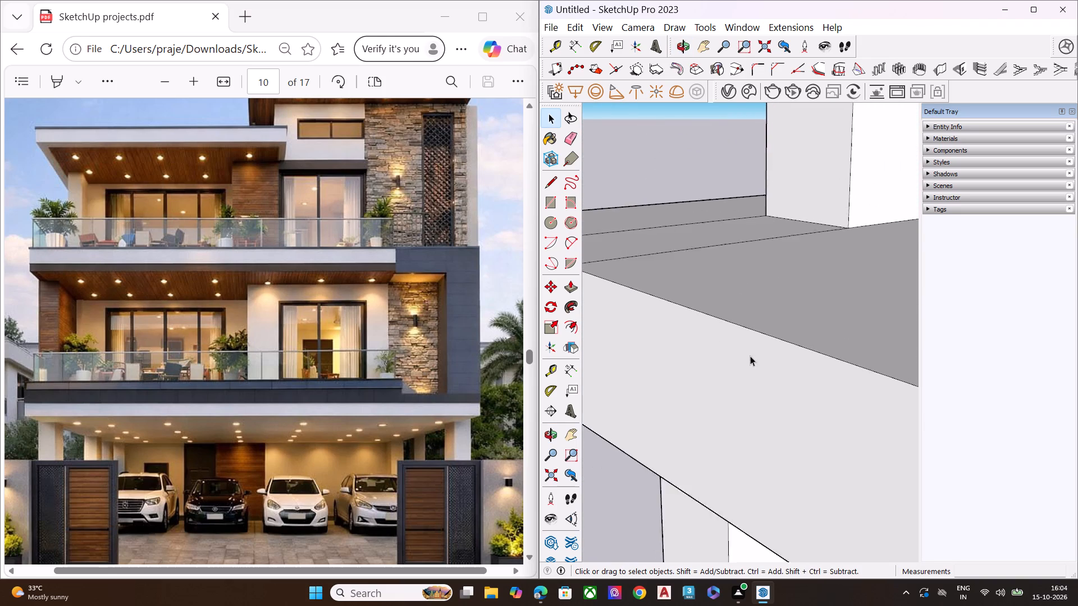
scroll(750, 356, down, 4)
middle_drag(713, 339, 837, 495)
scroll(750, 411, up, 5)
key(e)
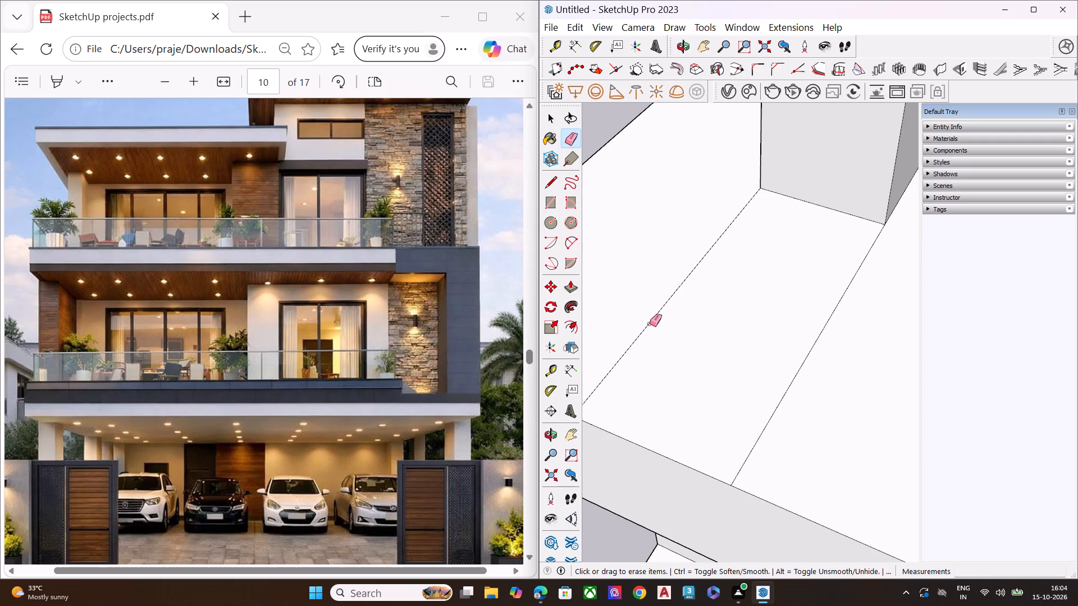
click(649, 324)
scroll(704, 337, down, 8)
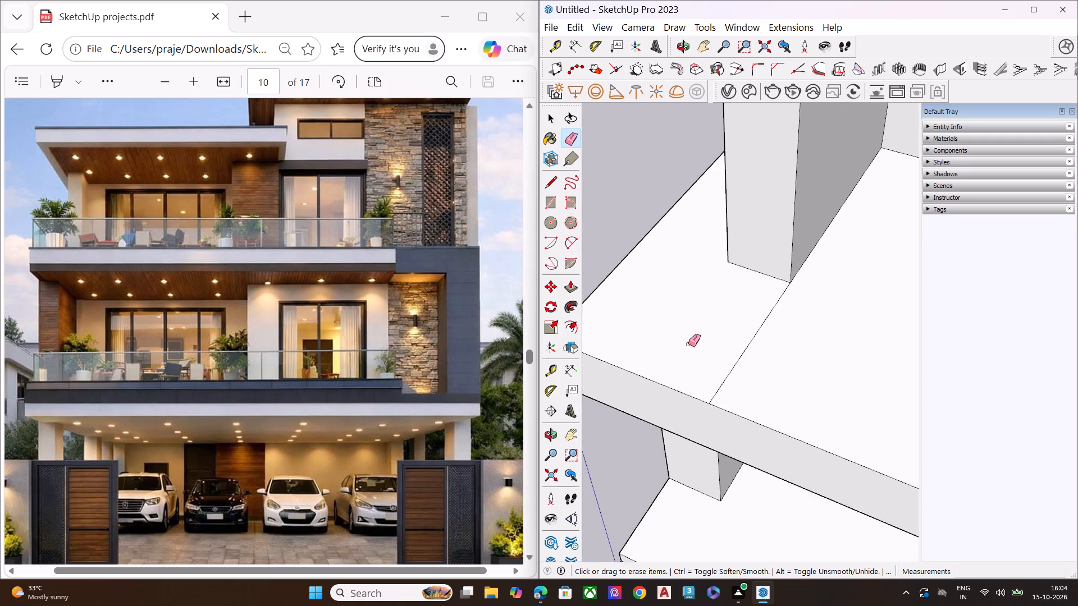
Examine the house's front, side walls and stepped slabs from different angles.
scroll(688, 344, down, 8)
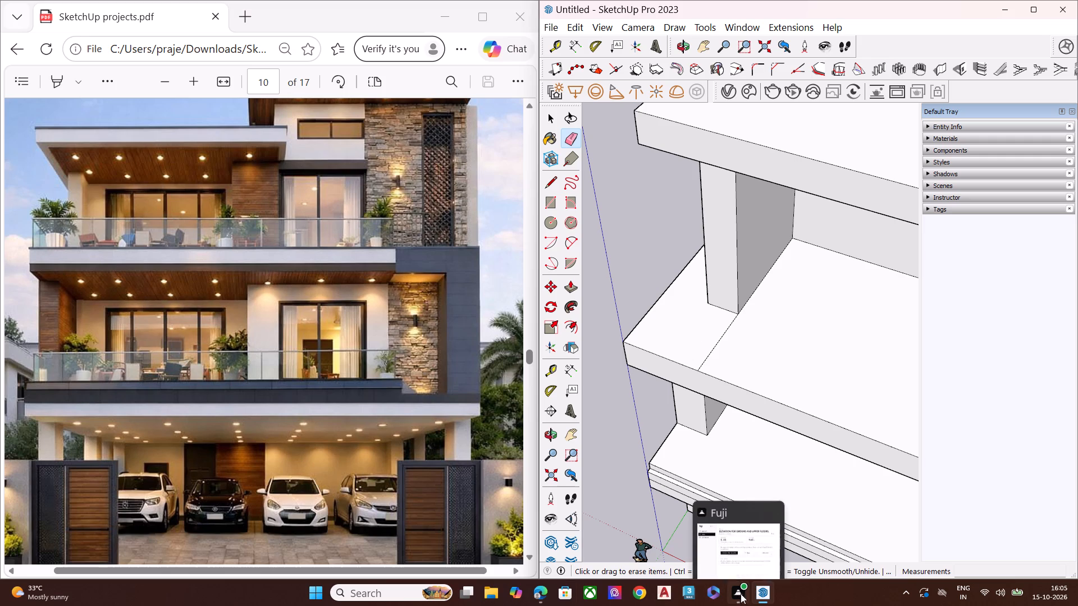
scroll(711, 328, down, 5)
middle_drag(652, 398, 828, 348)
scroll(698, 342, down, 4)
scroll(670, 347, up, 1)
scroll(669, 348, down, 2)
middle_drag(779, 428, 764, 293)
scroll(764, 300, up, 2)
middle_drag(798, 370, 656, 370)
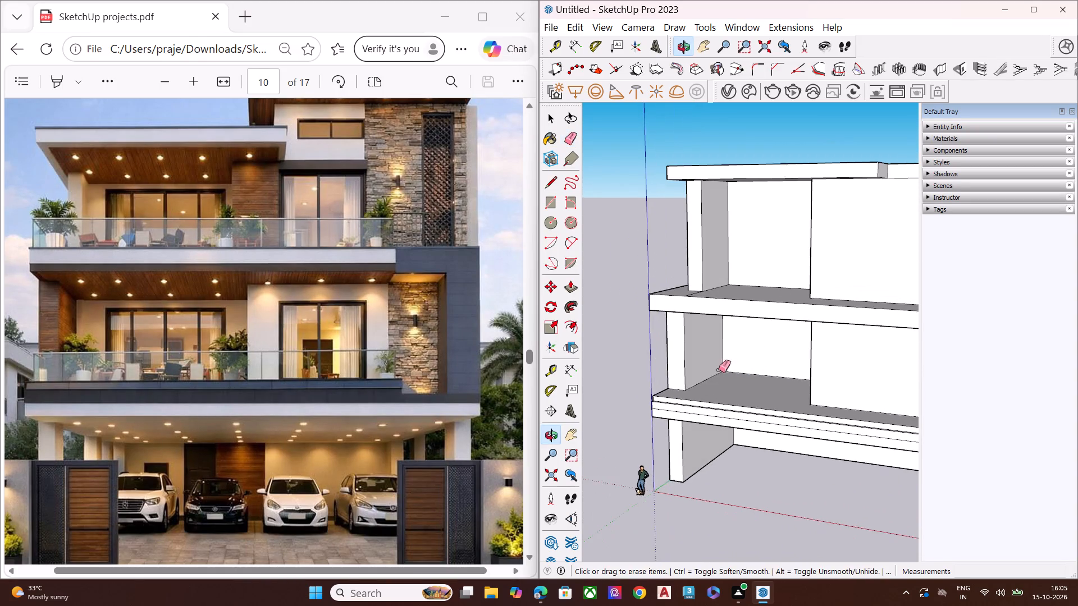
scroll(664, 370, down, 1)
middle_drag(834, 387, 642, 394)
middle_drag(810, 385, 678, 393)
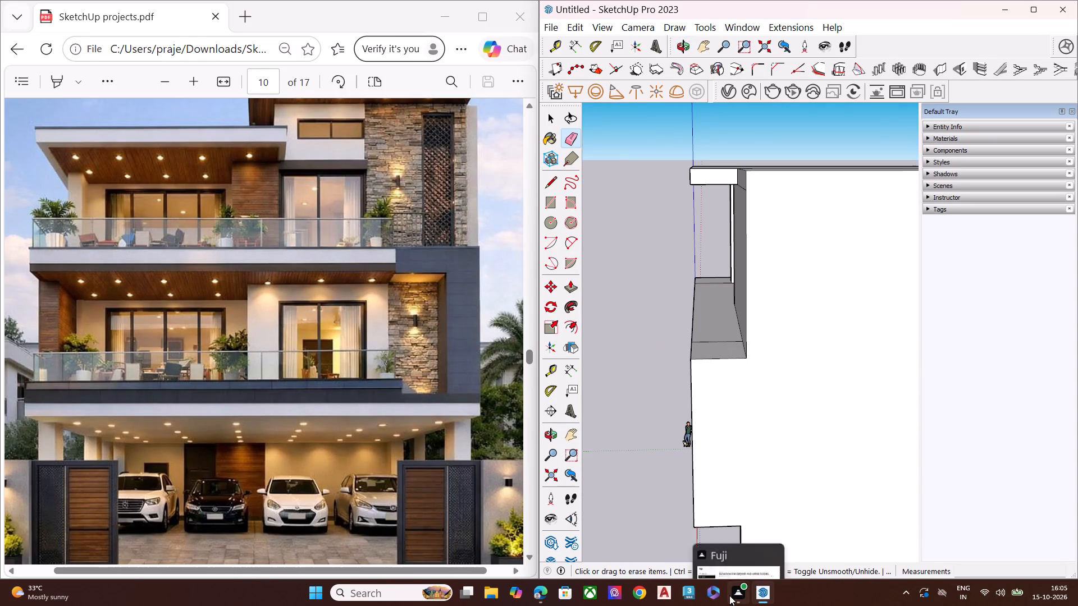
scroll(700, 414, down, 2)
middle_drag(689, 441, 908, 437)
scroll(770, 438, down, 1)
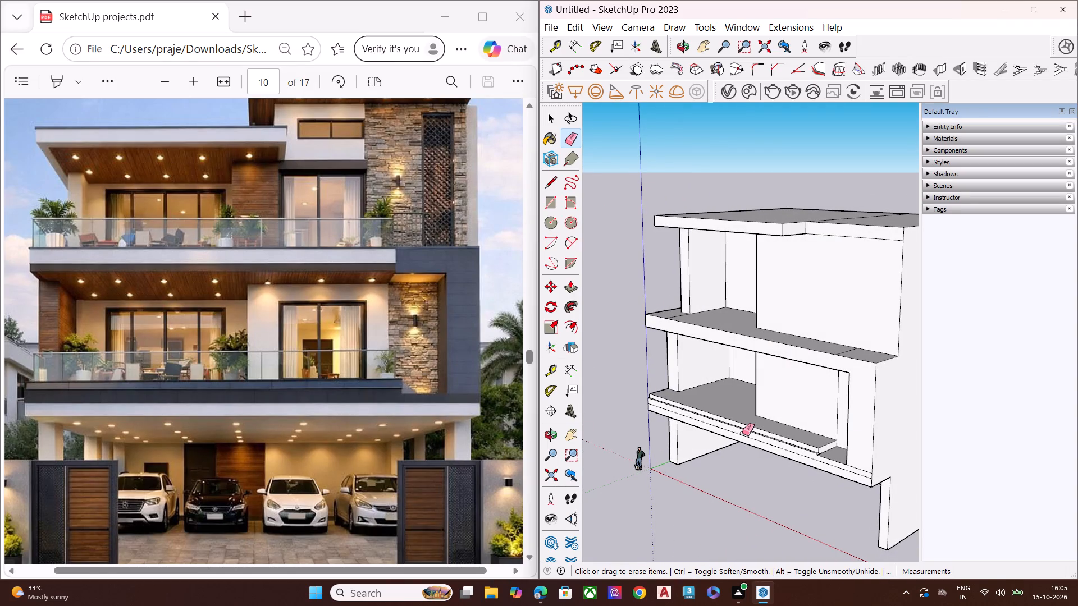
scroll(762, 450, down, 8)
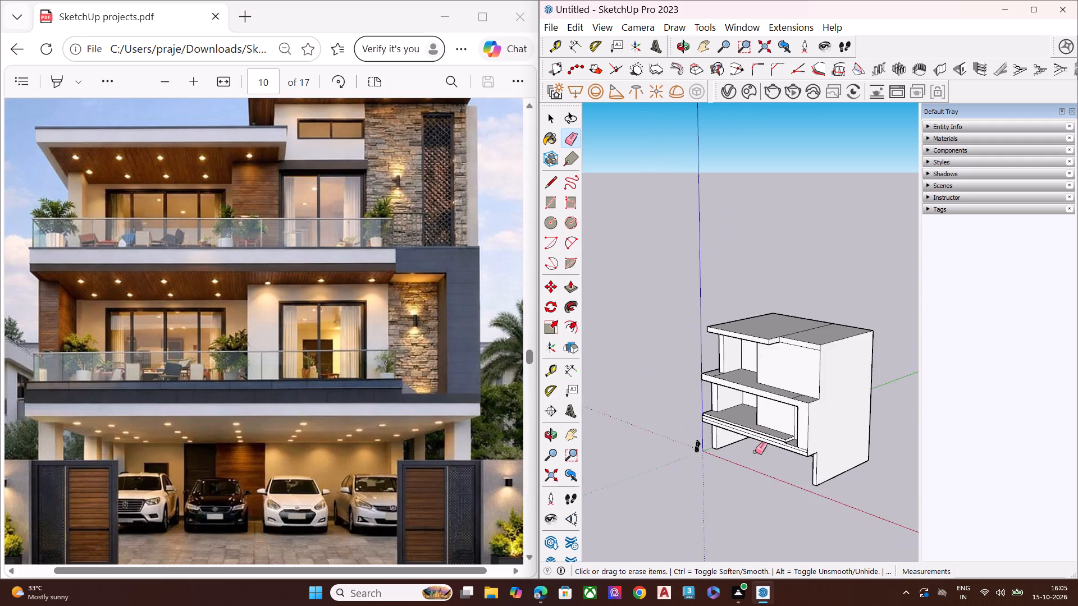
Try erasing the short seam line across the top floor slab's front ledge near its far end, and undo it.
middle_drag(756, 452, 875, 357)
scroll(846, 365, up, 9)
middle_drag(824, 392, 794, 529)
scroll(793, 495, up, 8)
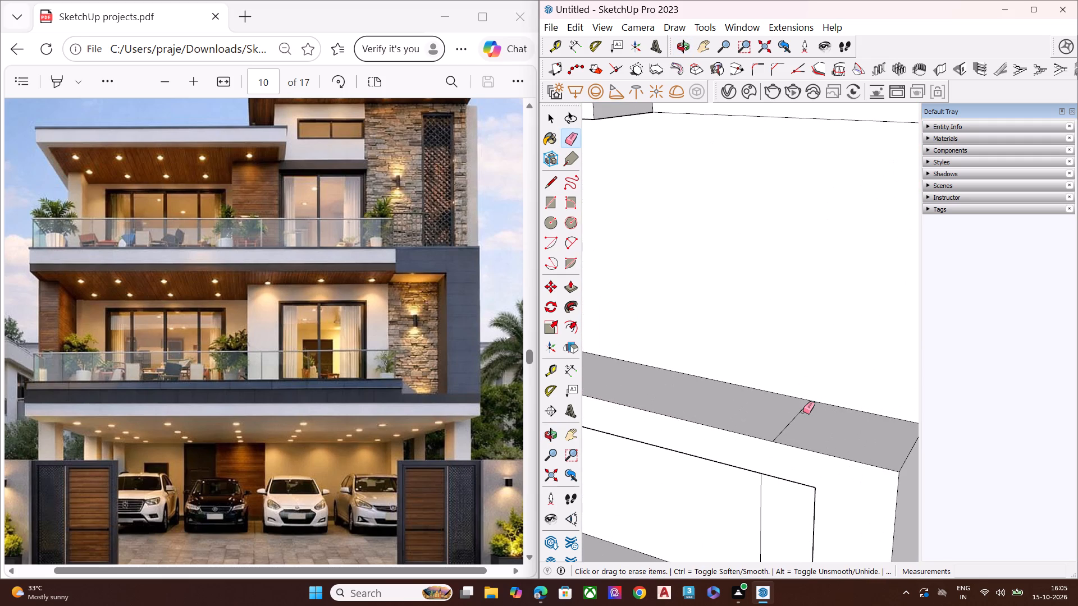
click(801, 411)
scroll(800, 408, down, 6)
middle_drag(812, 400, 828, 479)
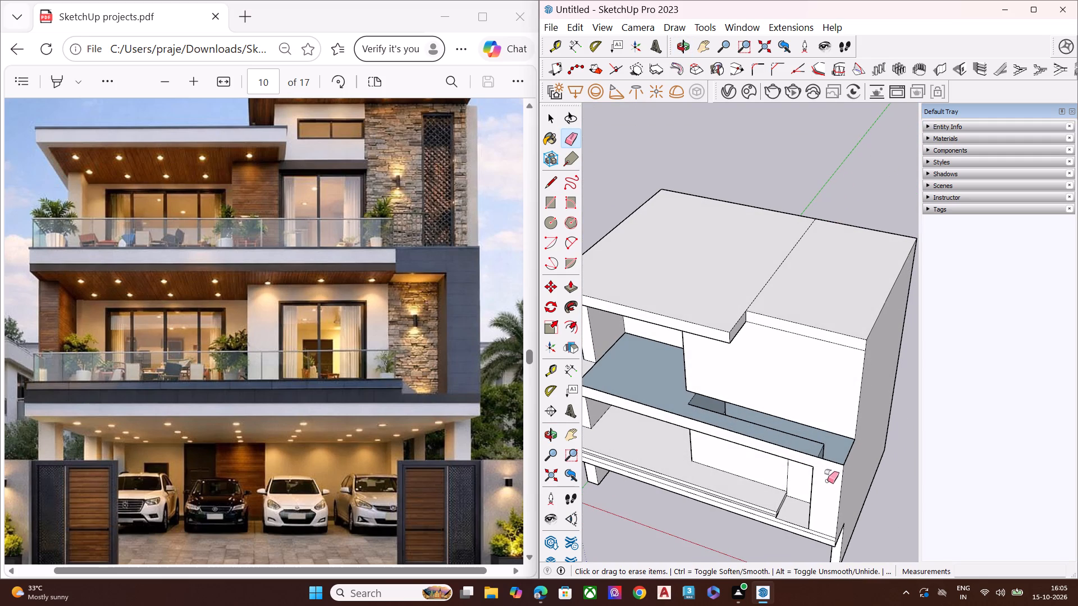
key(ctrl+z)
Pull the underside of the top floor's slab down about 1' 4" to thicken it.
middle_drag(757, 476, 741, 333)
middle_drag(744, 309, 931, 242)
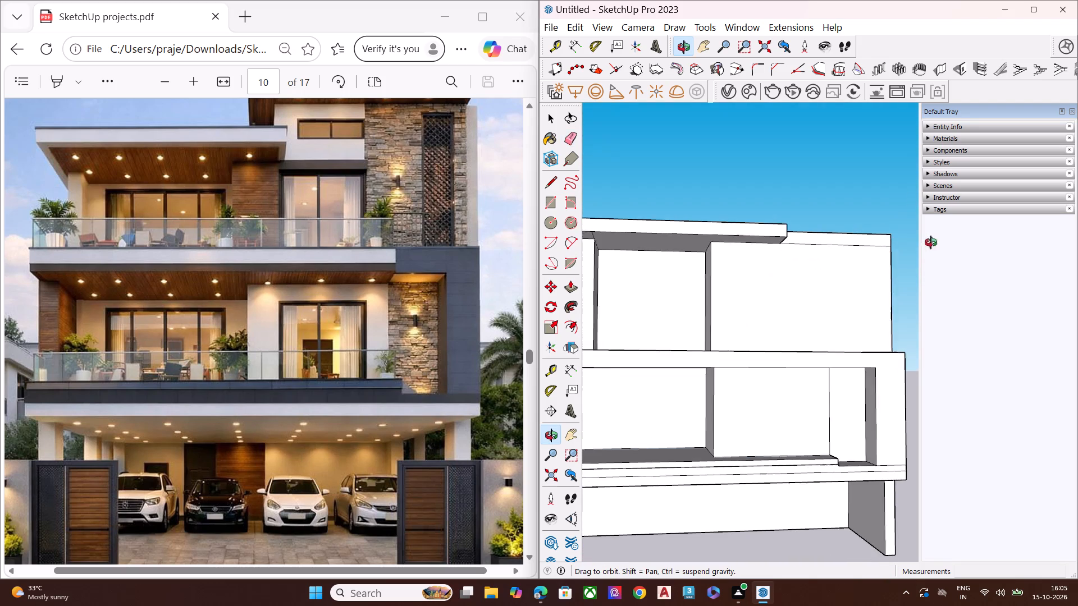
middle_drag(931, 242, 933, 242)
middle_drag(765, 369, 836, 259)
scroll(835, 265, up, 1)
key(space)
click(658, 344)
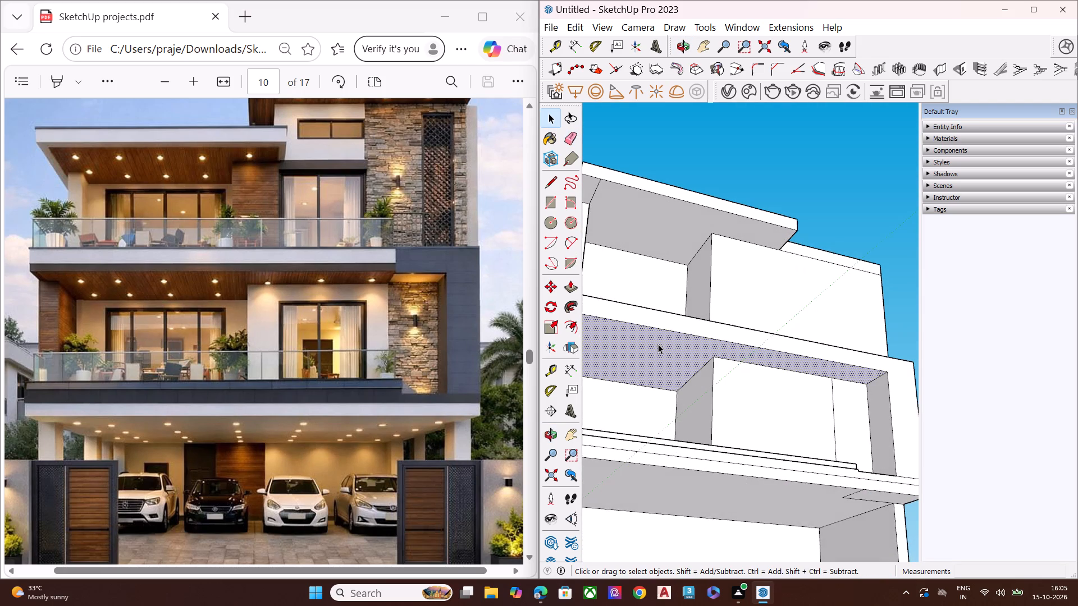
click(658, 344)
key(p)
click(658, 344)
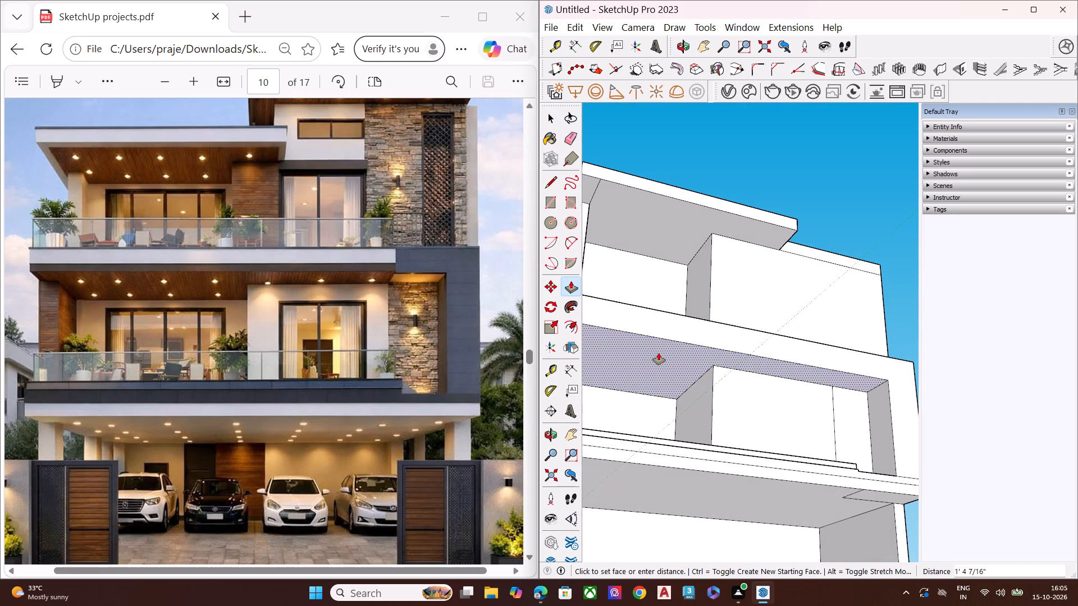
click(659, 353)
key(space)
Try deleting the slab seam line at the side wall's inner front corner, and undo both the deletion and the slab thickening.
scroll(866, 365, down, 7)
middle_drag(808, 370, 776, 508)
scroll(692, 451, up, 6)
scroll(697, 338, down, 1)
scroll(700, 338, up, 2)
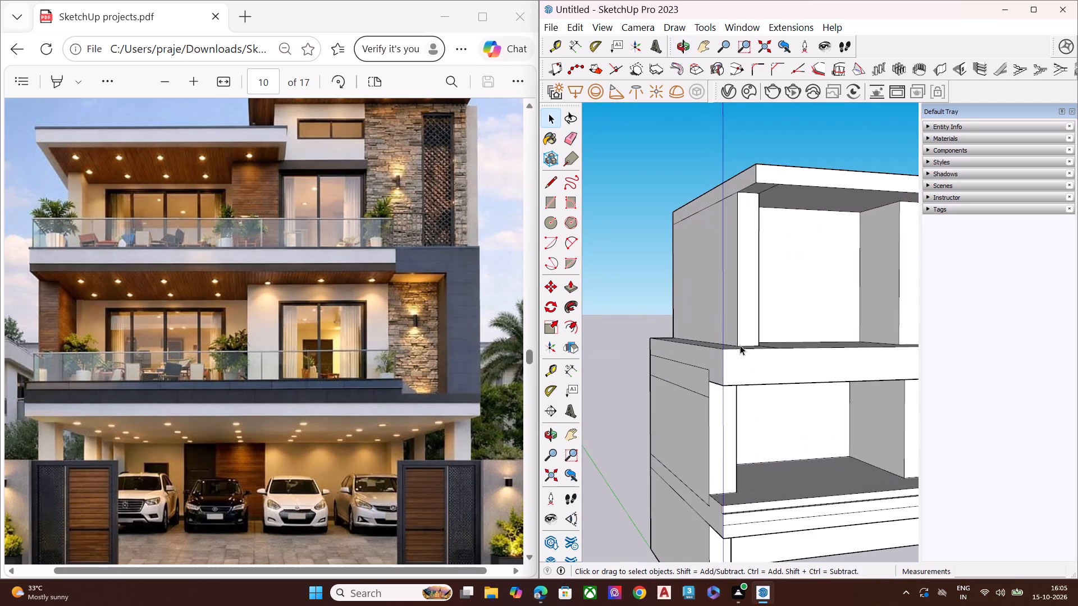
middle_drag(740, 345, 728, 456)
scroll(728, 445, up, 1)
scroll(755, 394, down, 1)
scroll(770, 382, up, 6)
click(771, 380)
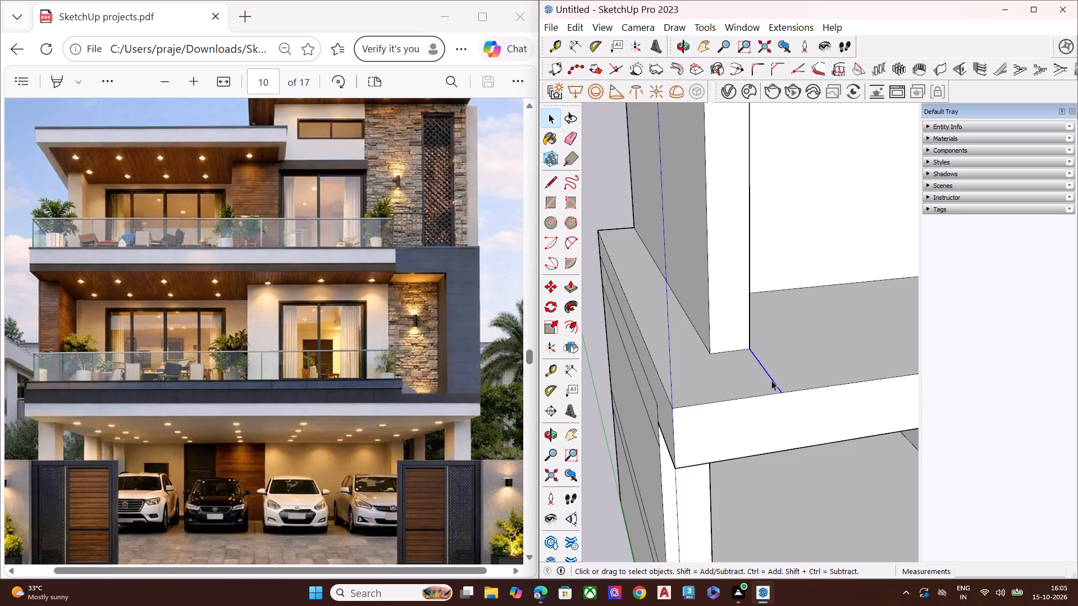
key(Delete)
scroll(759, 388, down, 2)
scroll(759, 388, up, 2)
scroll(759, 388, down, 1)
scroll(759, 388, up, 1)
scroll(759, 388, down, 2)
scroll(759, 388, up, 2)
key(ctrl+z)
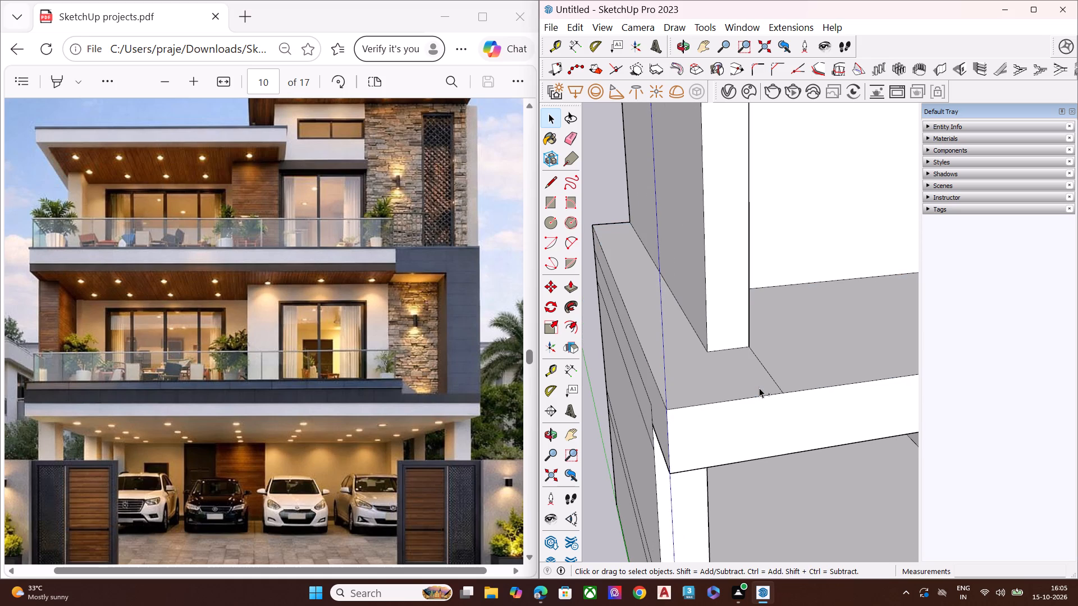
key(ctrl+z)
Examine the slab fronts, the end side wall and the undersides of the overhanging slabs.
scroll(759, 388, down, 3)
middle_drag(792, 442, 771, 416)
scroll(771, 416, up, 1)
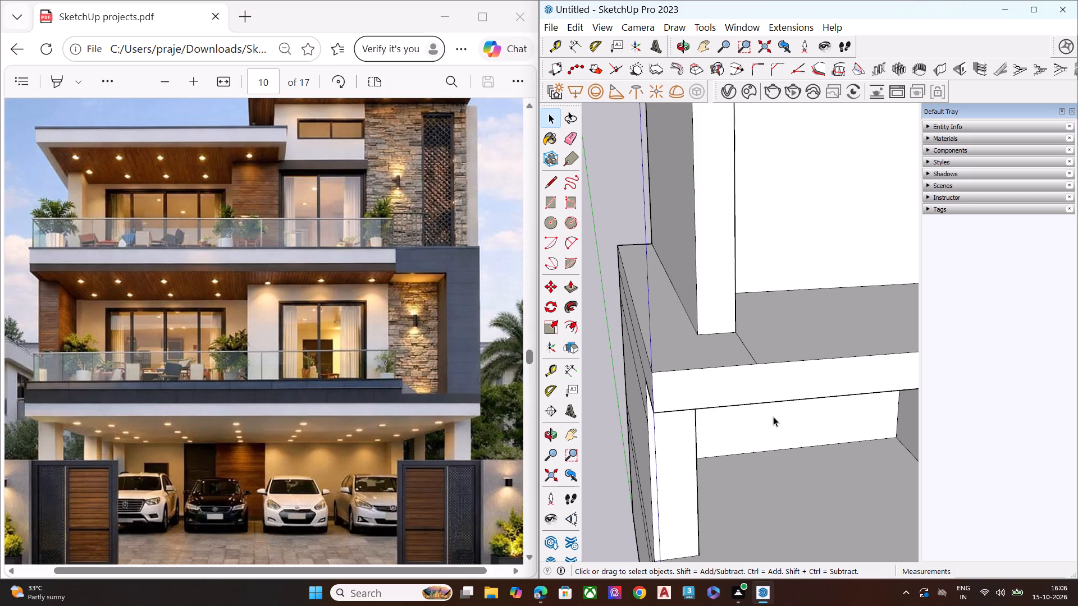
scroll(746, 442, down, 6)
middle_drag(758, 485, 628, 452)
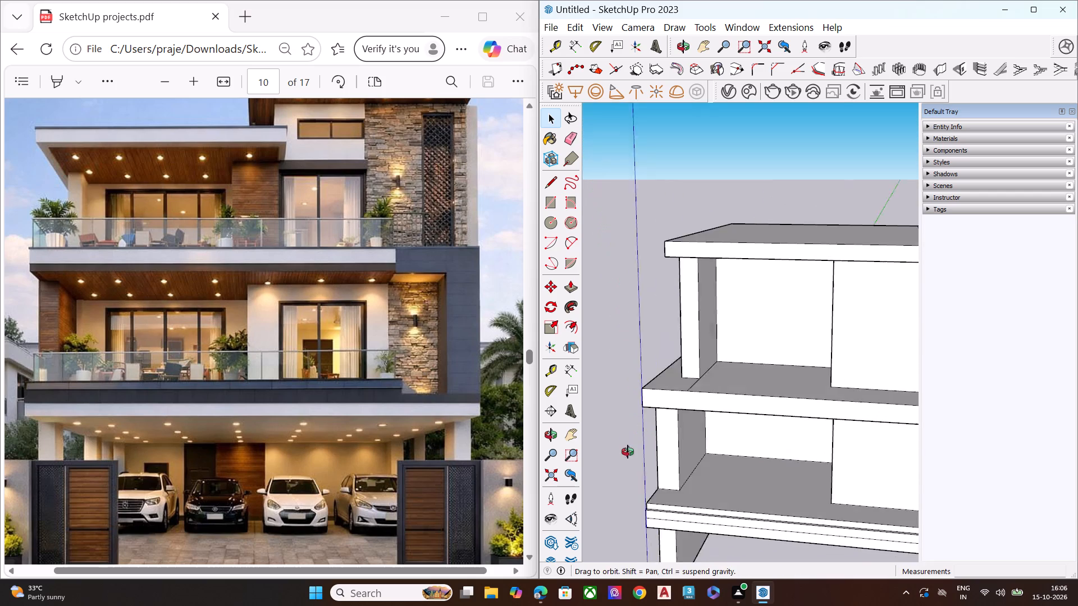
middle_drag(628, 452, 572, 453)
scroll(751, 400, down, 8)
middle_drag(793, 479, 607, 491)
middle_drag(777, 489, 733, 413)
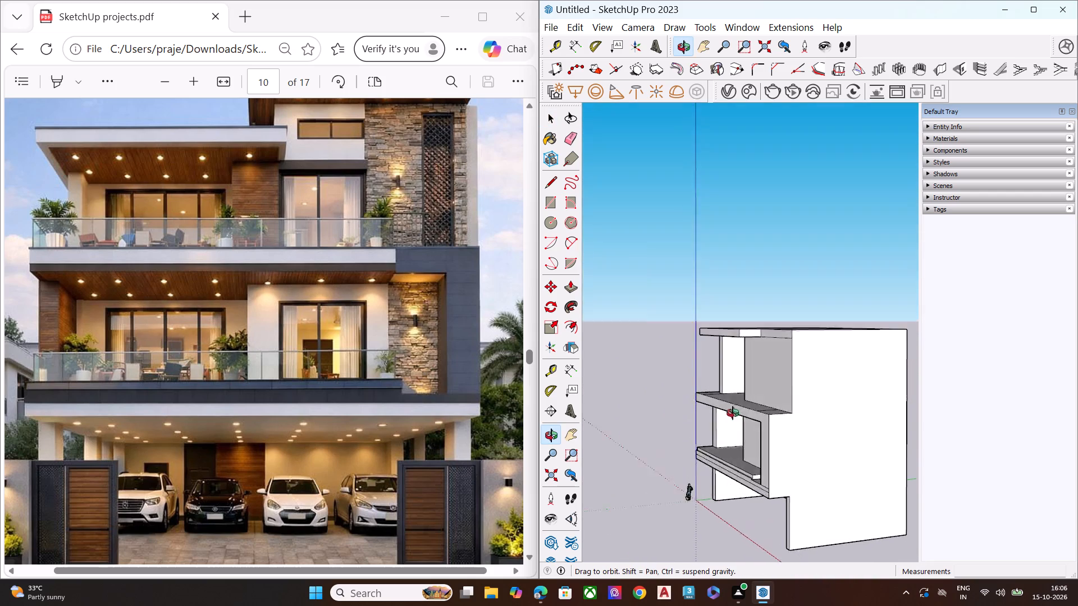
middle_drag(733, 413, 714, 333)
scroll(748, 476, up, 8)
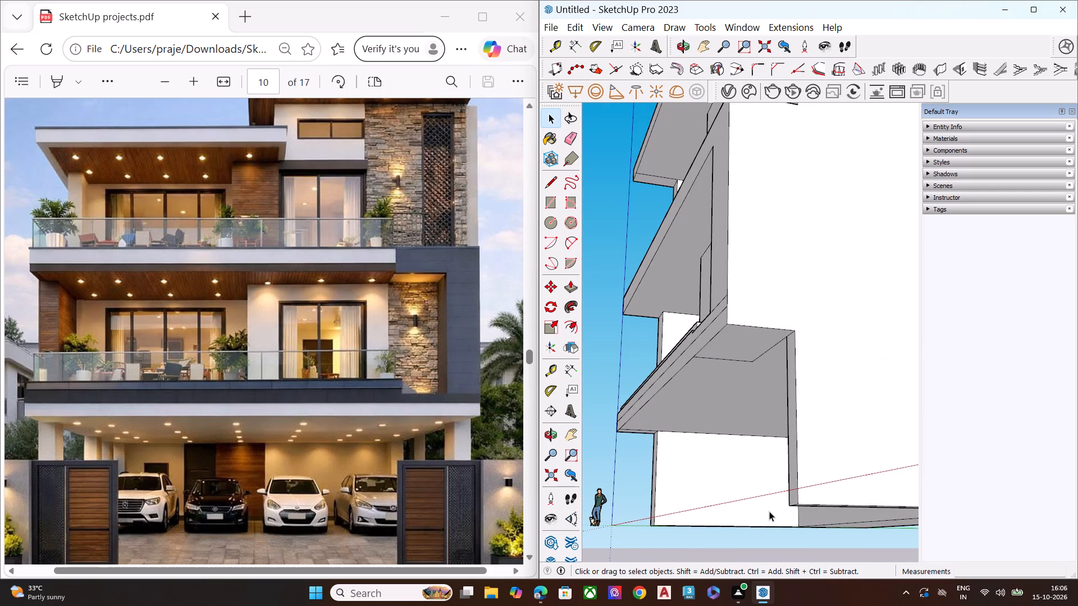
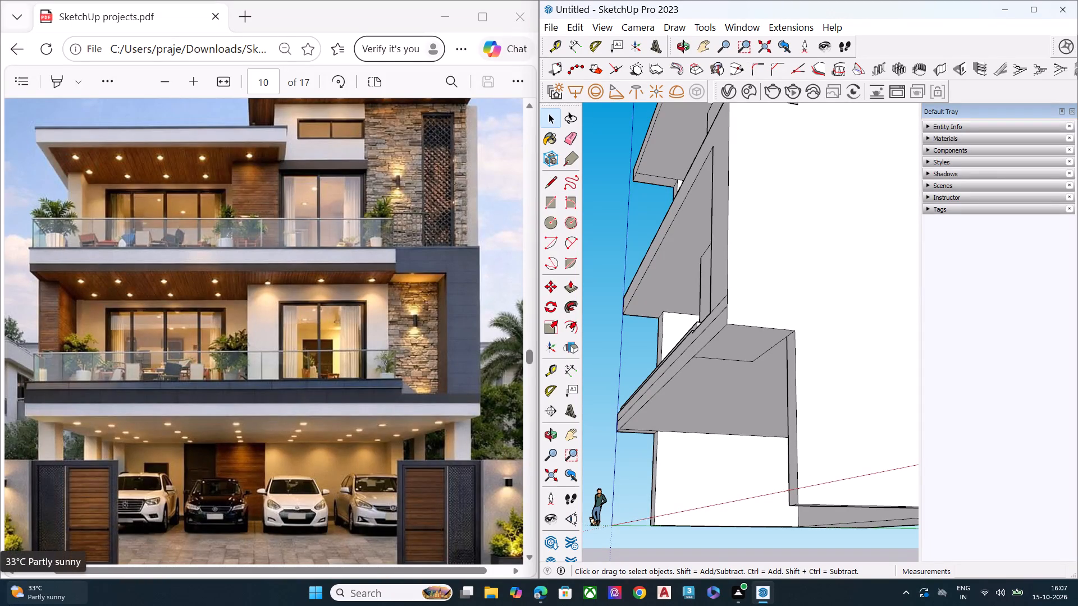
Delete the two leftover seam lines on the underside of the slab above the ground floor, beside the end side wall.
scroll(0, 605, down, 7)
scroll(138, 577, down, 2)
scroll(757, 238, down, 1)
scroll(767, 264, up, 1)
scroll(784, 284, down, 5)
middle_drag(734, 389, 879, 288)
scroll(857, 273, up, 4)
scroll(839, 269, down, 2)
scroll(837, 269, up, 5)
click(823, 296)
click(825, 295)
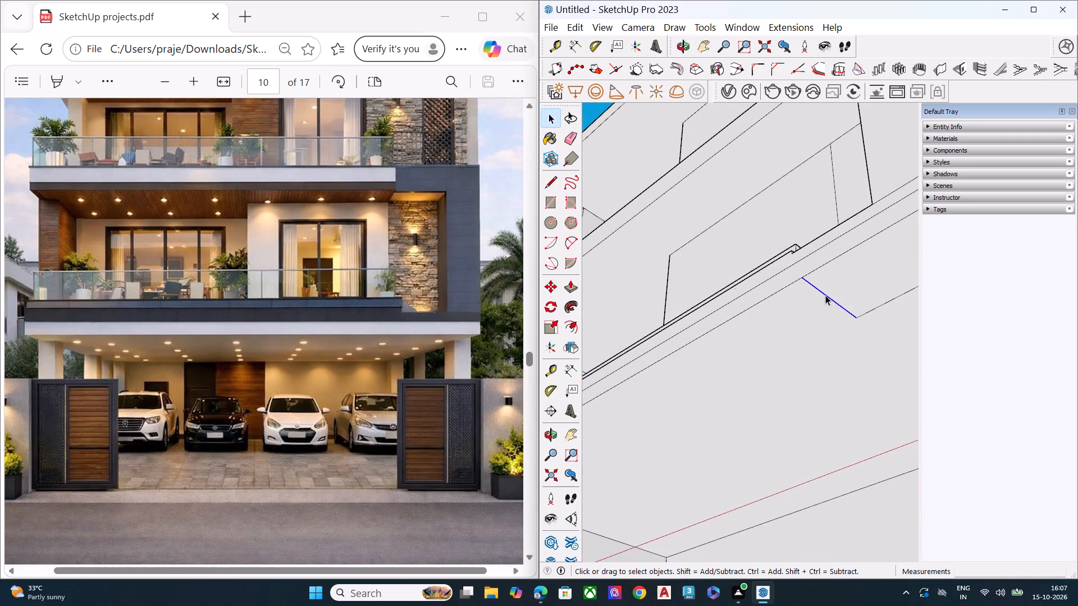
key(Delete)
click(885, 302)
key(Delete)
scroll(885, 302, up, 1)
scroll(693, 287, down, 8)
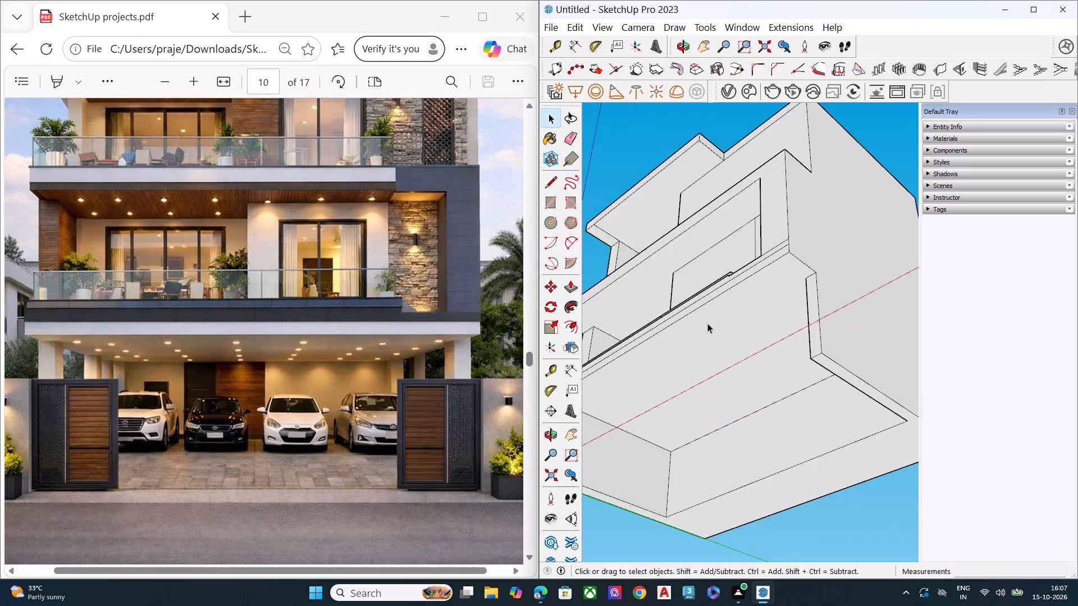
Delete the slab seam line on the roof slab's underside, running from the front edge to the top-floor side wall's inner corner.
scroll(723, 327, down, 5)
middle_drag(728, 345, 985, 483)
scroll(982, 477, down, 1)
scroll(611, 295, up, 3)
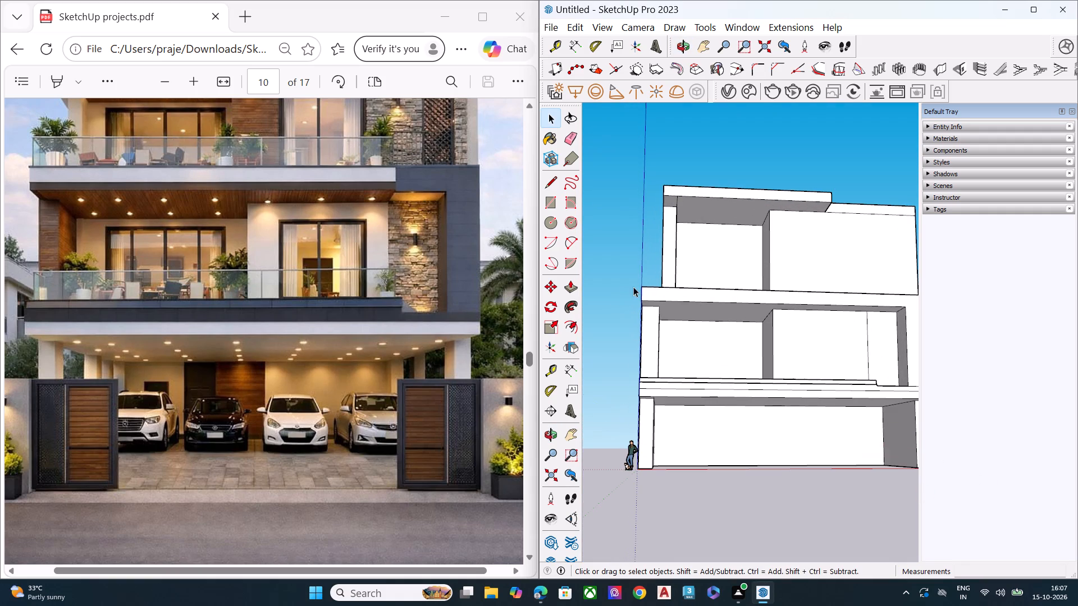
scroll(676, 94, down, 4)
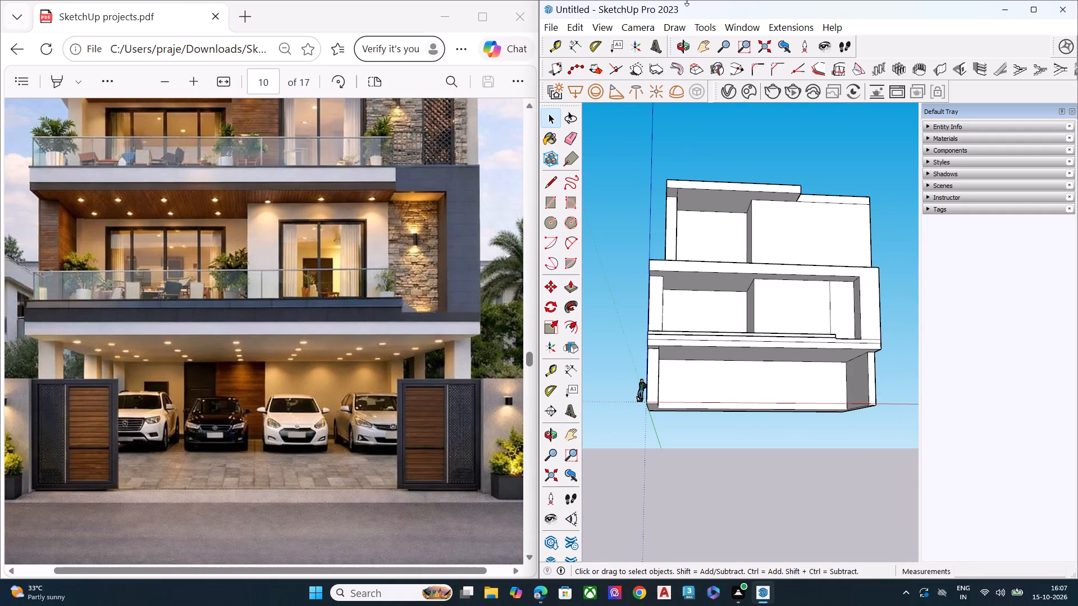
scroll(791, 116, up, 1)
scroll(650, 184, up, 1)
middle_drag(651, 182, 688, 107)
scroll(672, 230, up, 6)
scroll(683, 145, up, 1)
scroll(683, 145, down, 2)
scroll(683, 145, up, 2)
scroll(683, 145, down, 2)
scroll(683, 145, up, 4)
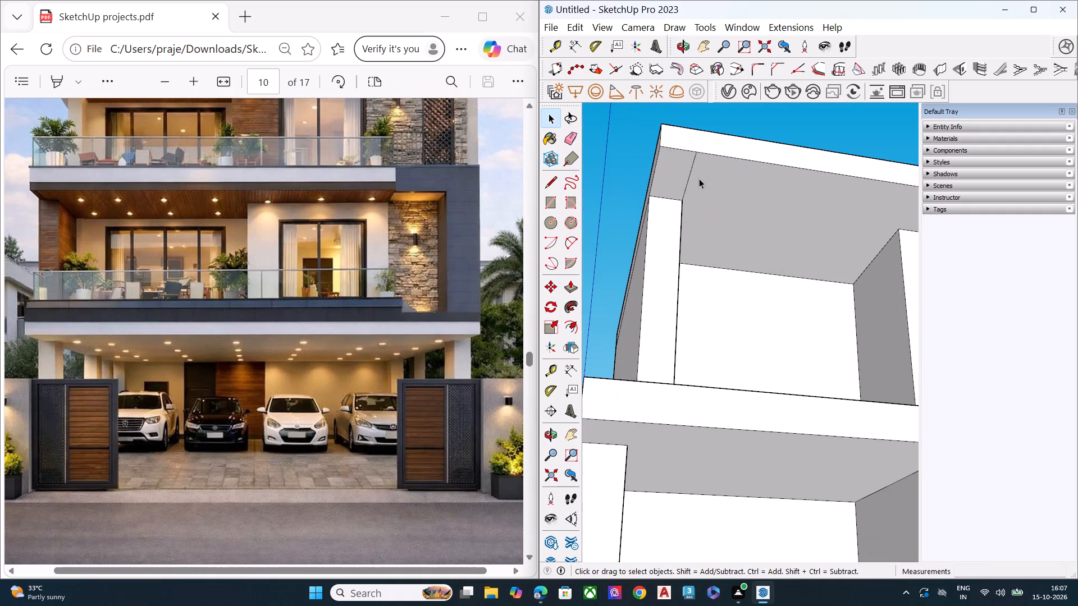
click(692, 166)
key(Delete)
Compare the model's front and overall massing with the house elevation in the reference PDF.
scroll(656, 190, down, 11)
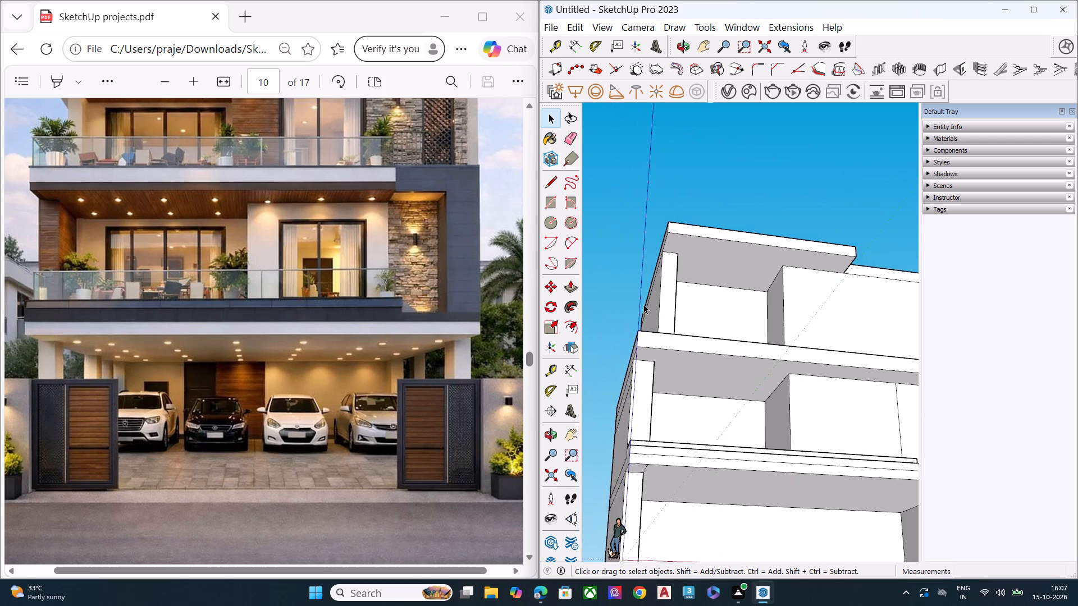
scroll(643, 304, down, 4)
middle_drag(757, 341, 590, 532)
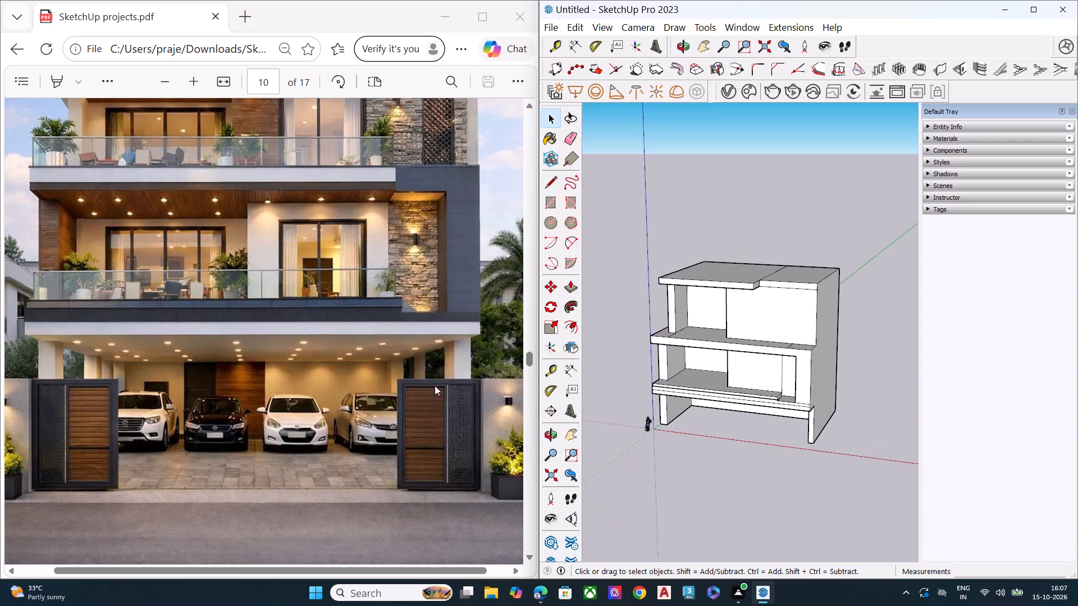
scroll(422, 382, up, 3)
scroll(779, 331, down, 3)
middle_drag(768, 351, 773, 306)
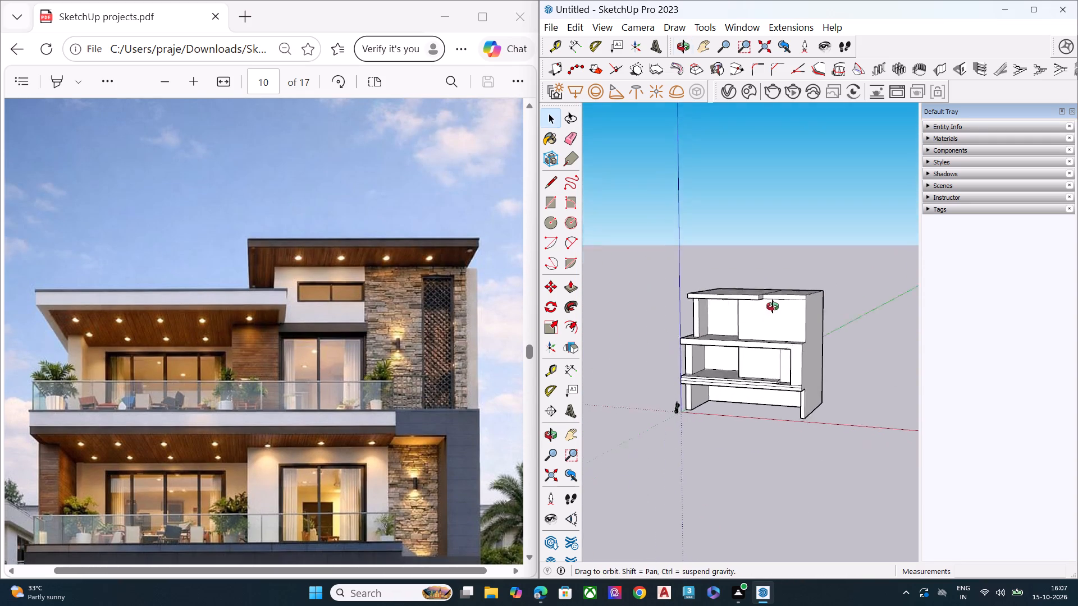
middle_drag(773, 306, 775, 298)
scroll(775, 298, up, 7)
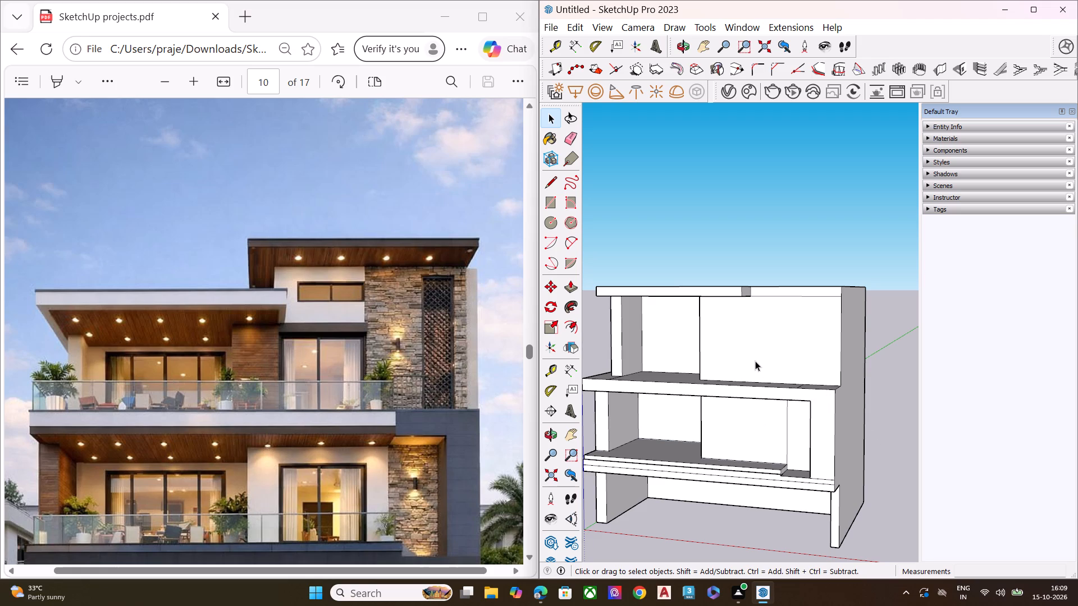
click(782, 286)
scroll(732, 247, down, 4)
middle_drag(721, 403, 819, 427)
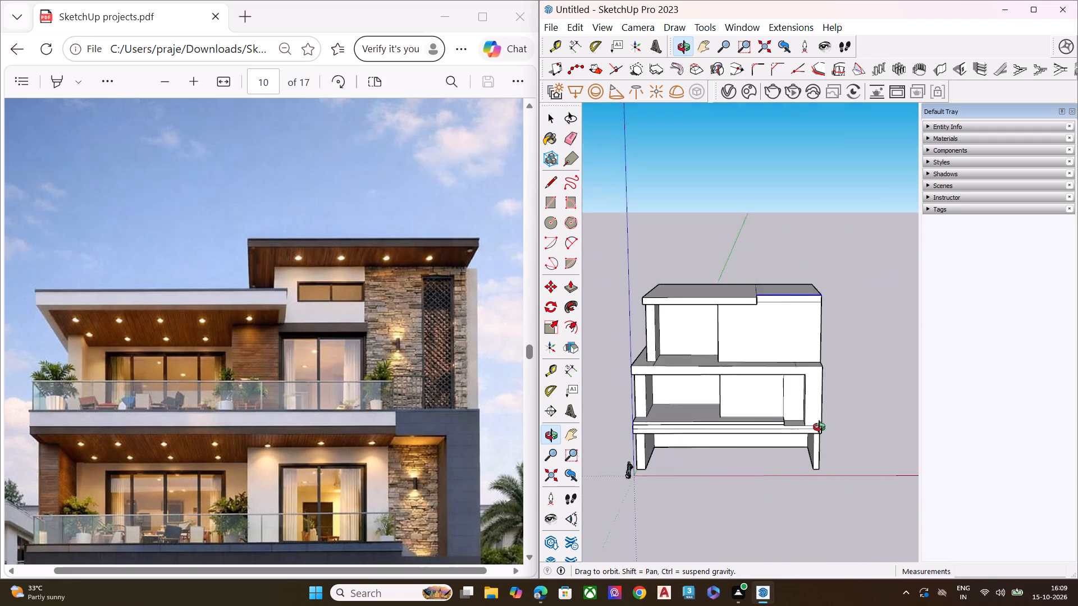
middle_drag(819, 427, 822, 424)
scroll(650, 398, up, 4)
scroll(236, 322, up, 2)
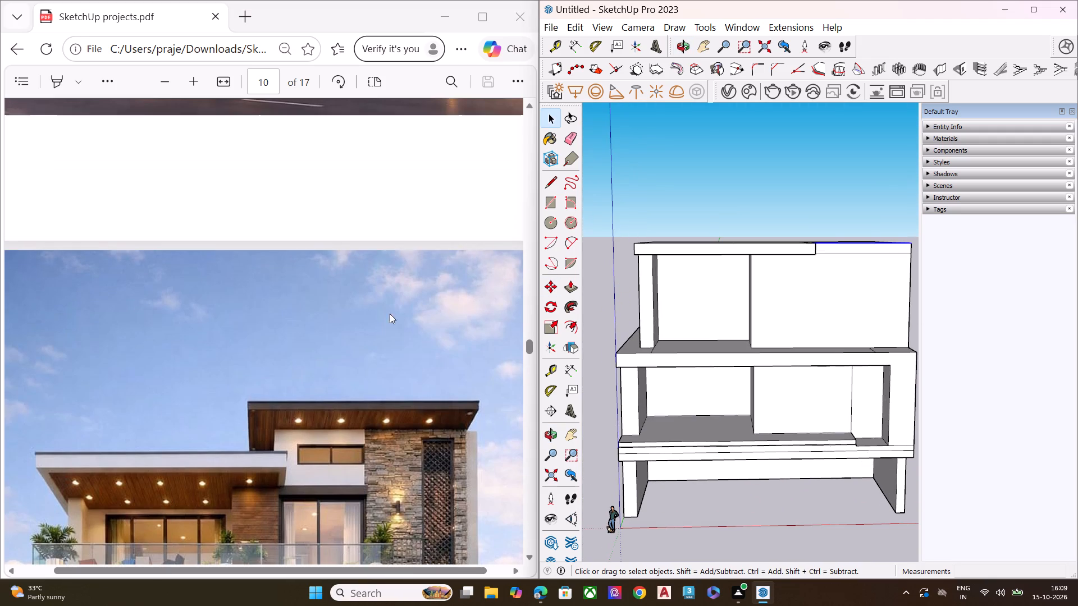
scroll(396, 293, down, 3)
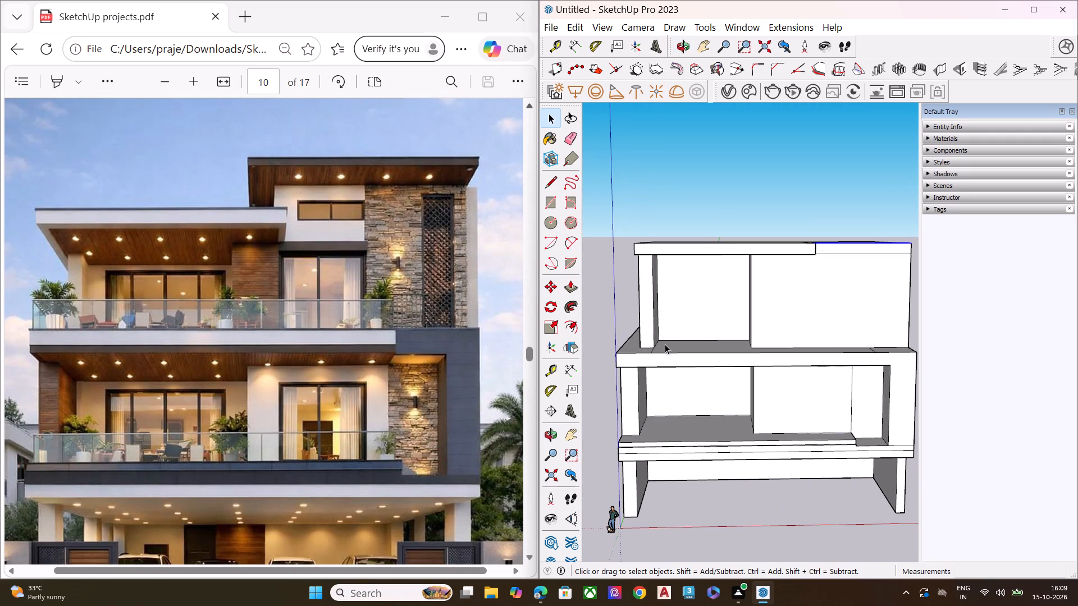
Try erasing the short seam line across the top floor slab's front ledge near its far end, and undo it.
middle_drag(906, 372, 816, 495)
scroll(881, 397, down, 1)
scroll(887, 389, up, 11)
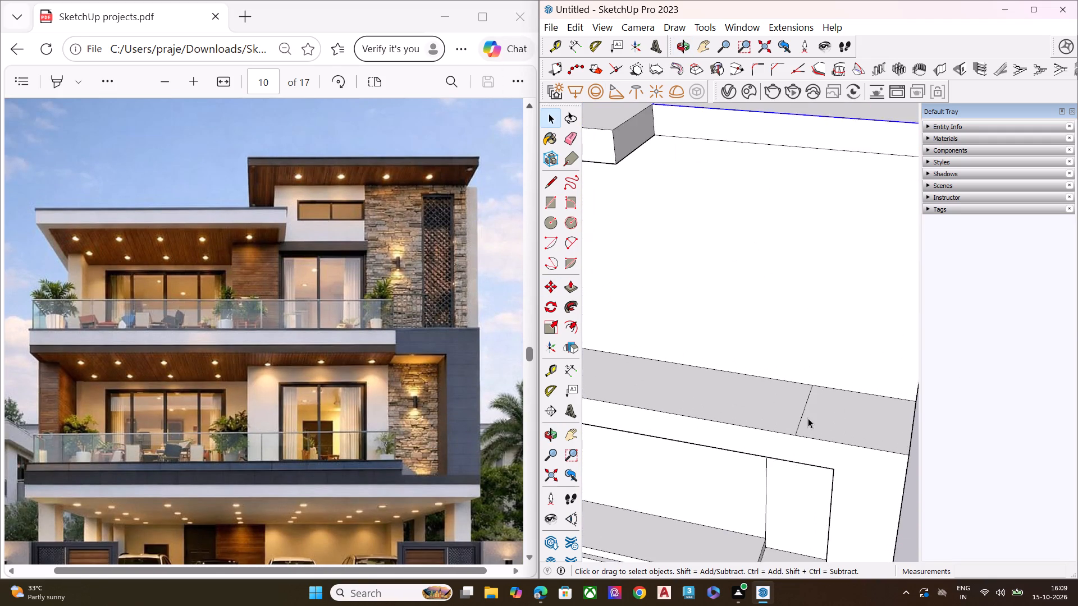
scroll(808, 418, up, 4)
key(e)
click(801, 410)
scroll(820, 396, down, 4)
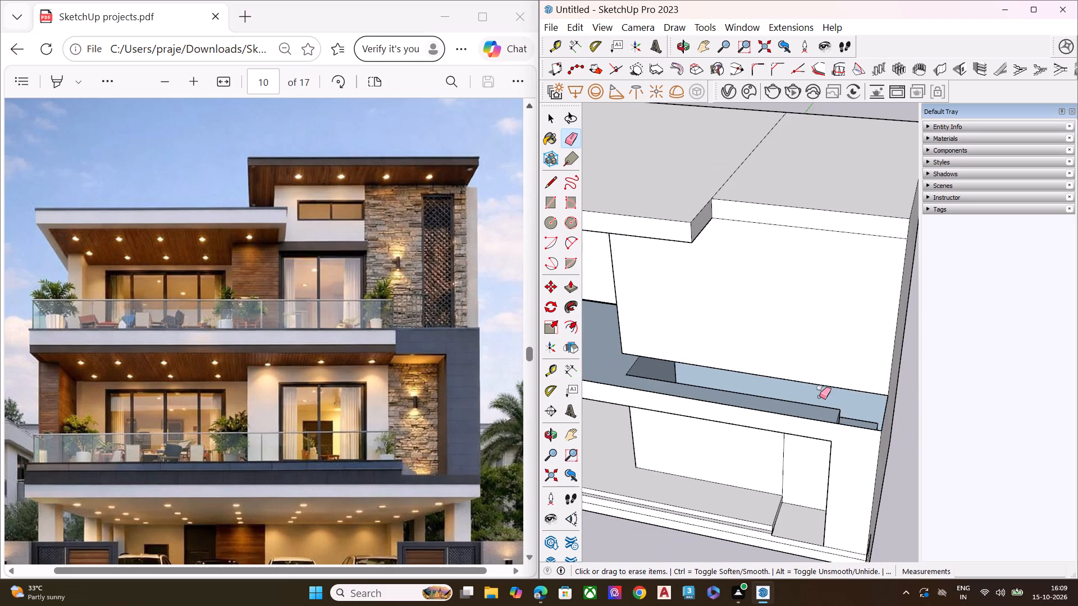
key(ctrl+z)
Examine the top floor slab's front ledge and the overhanging slabs from below and from the front.
scroll(820, 396, down, 9)
middle_drag(805, 429, 901, 59)
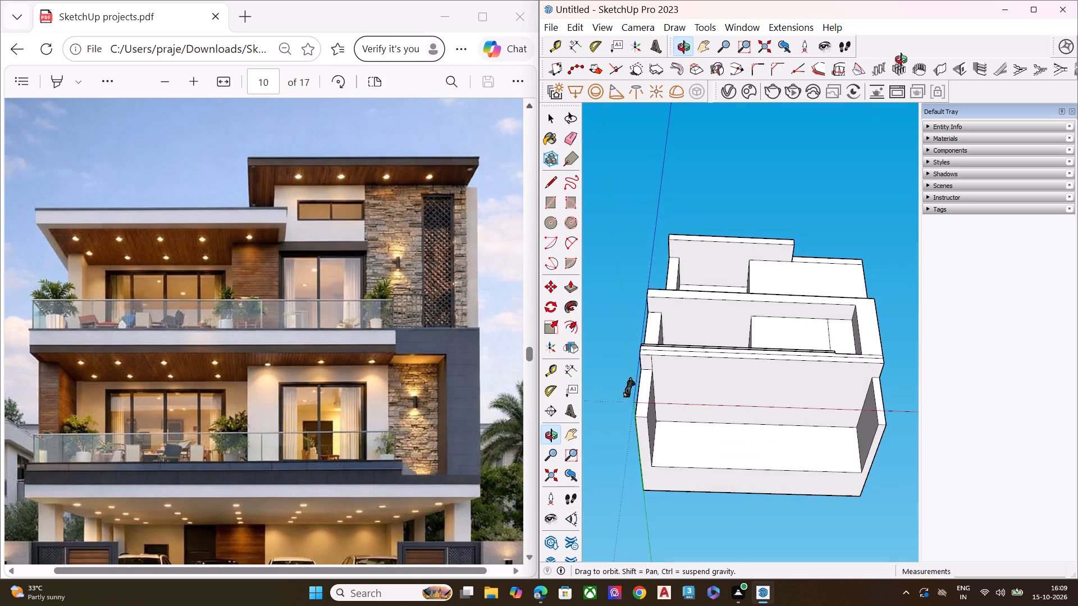
middle_drag(901, 59, 902, 58)
scroll(877, 266, up, 9)
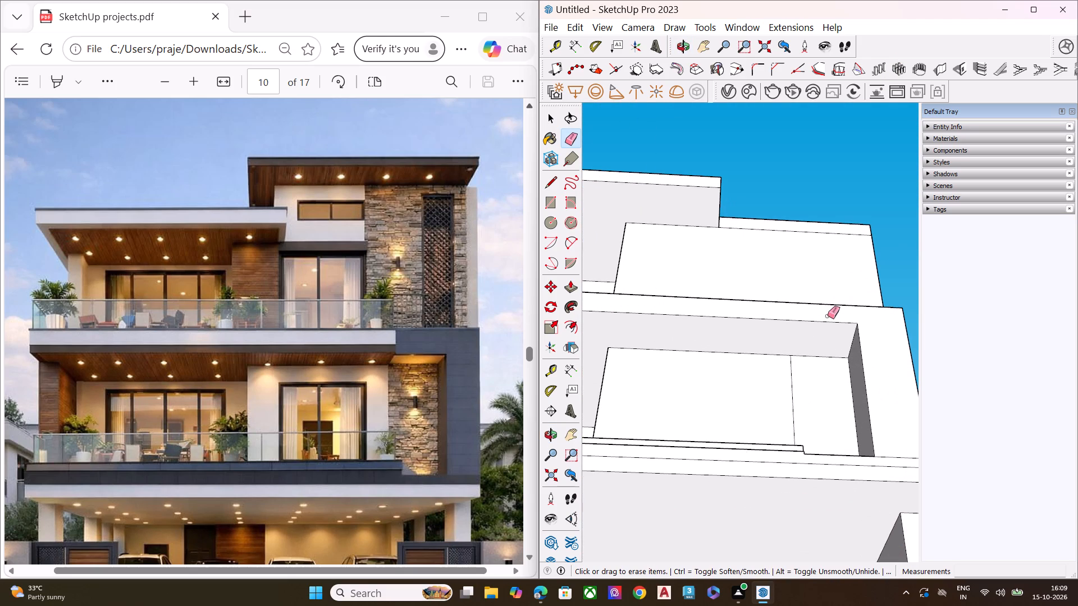
middle_drag(828, 316, 800, 456)
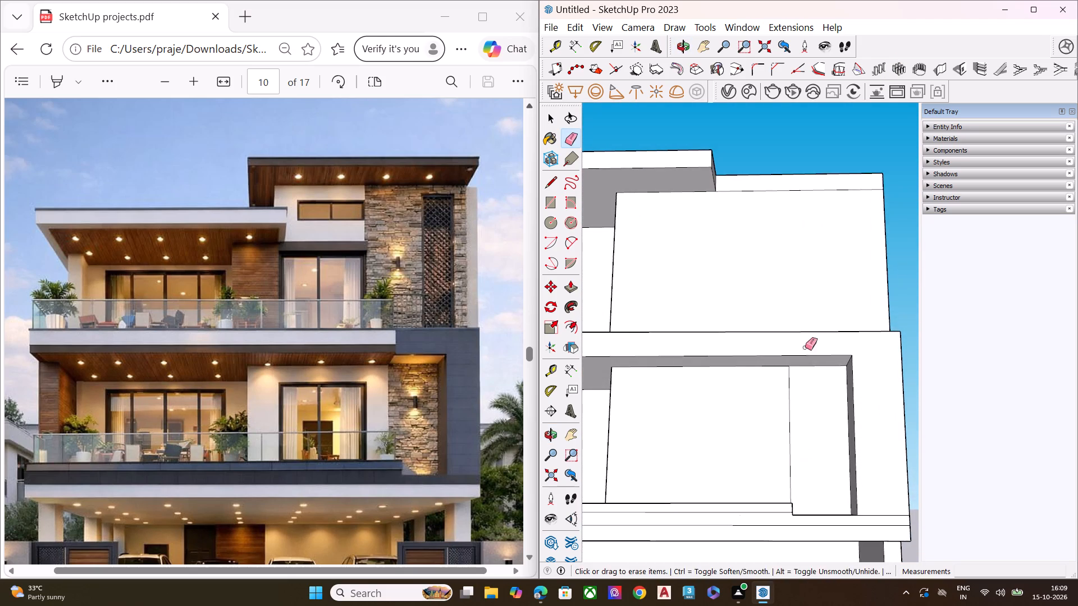
middle_drag(805, 347, 802, 495)
middle_drag(820, 397, 828, 429)
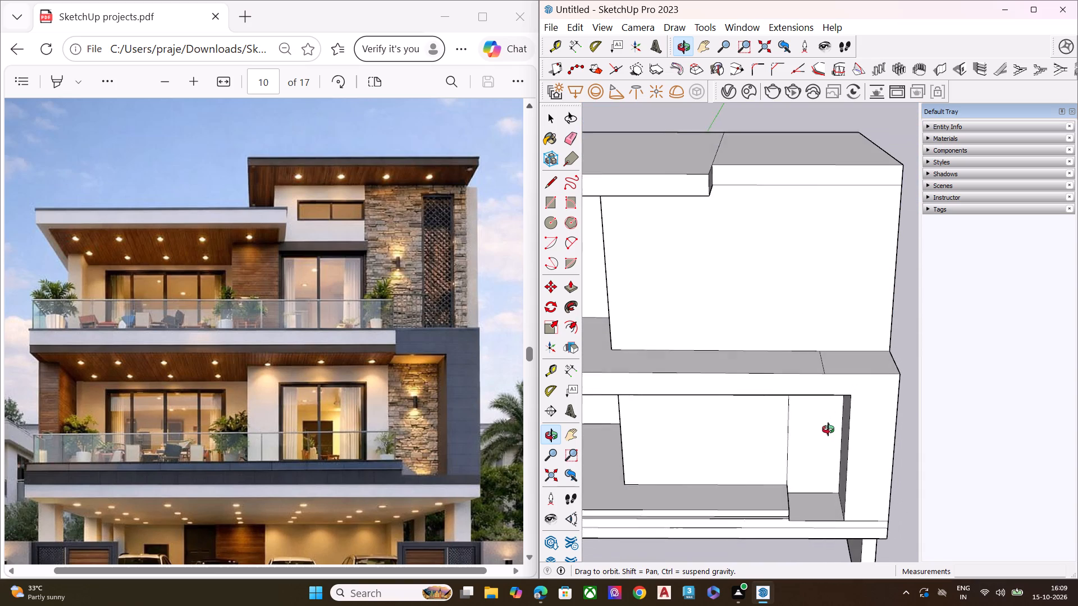
middle_drag(828, 429, 828, 430)
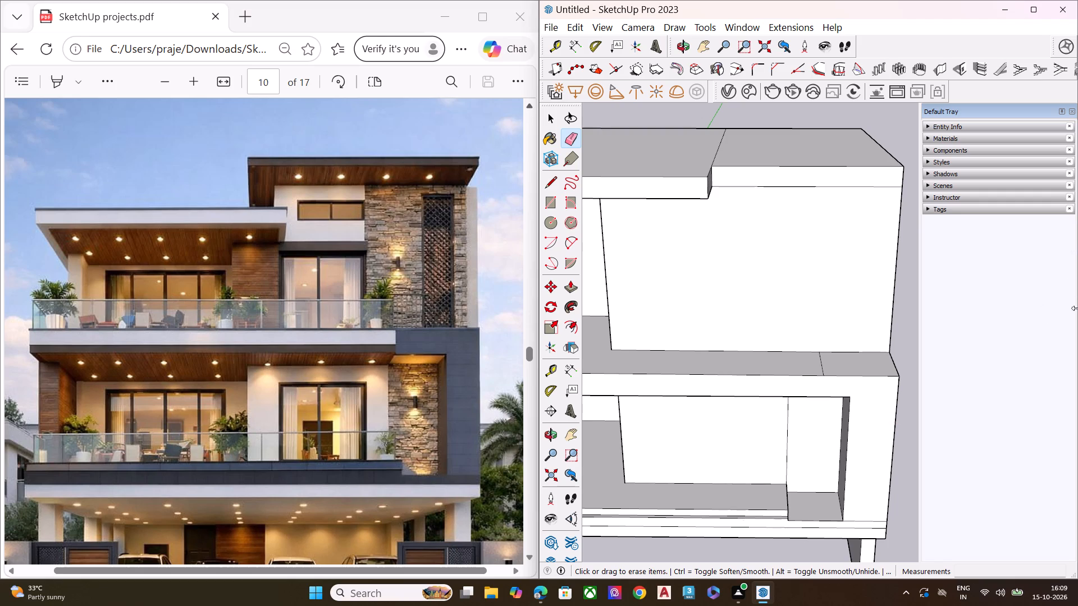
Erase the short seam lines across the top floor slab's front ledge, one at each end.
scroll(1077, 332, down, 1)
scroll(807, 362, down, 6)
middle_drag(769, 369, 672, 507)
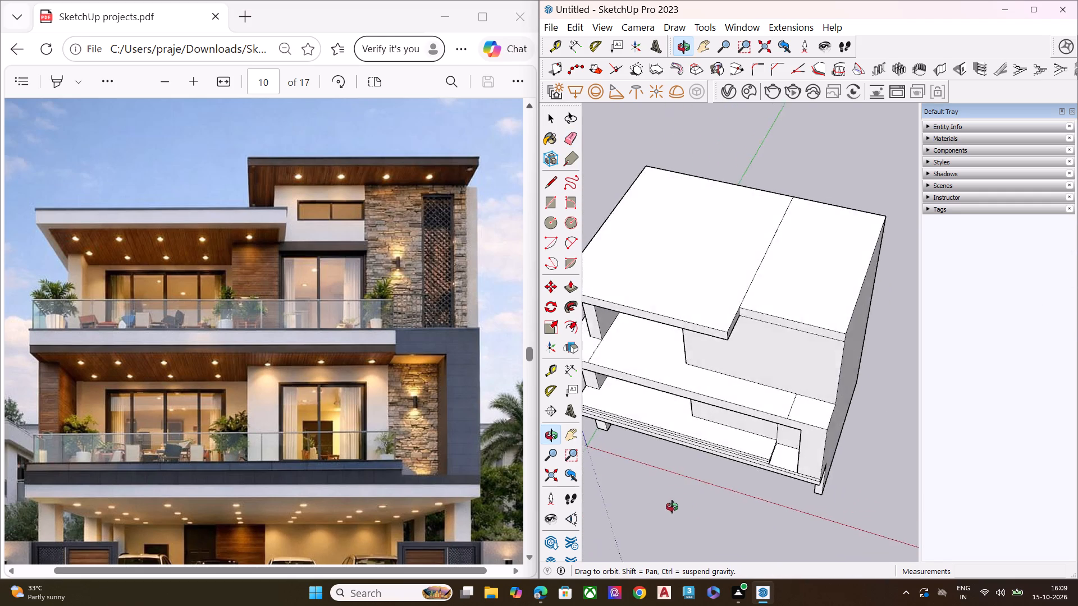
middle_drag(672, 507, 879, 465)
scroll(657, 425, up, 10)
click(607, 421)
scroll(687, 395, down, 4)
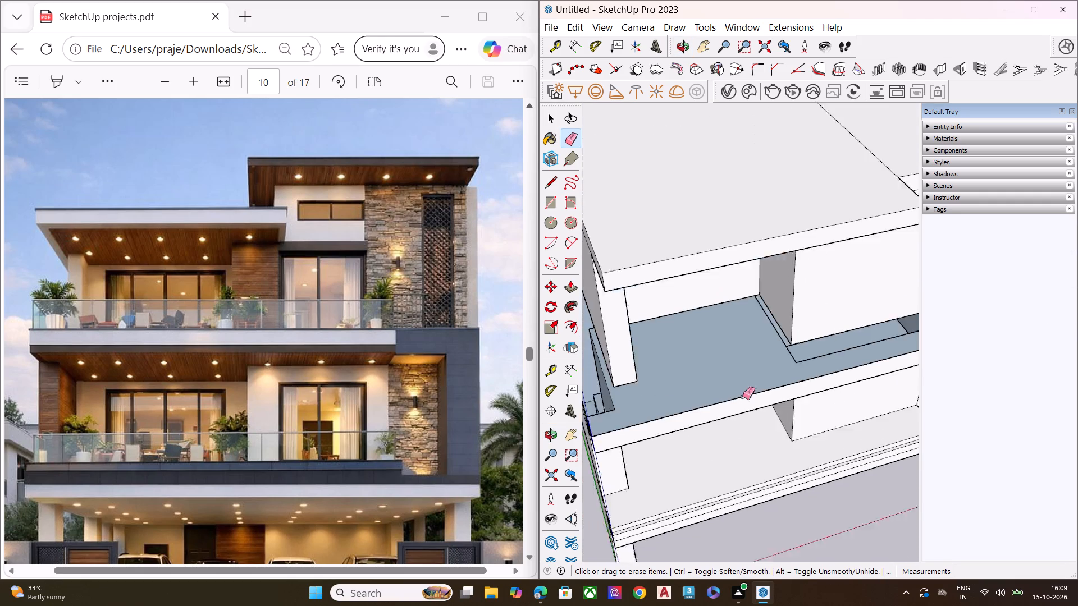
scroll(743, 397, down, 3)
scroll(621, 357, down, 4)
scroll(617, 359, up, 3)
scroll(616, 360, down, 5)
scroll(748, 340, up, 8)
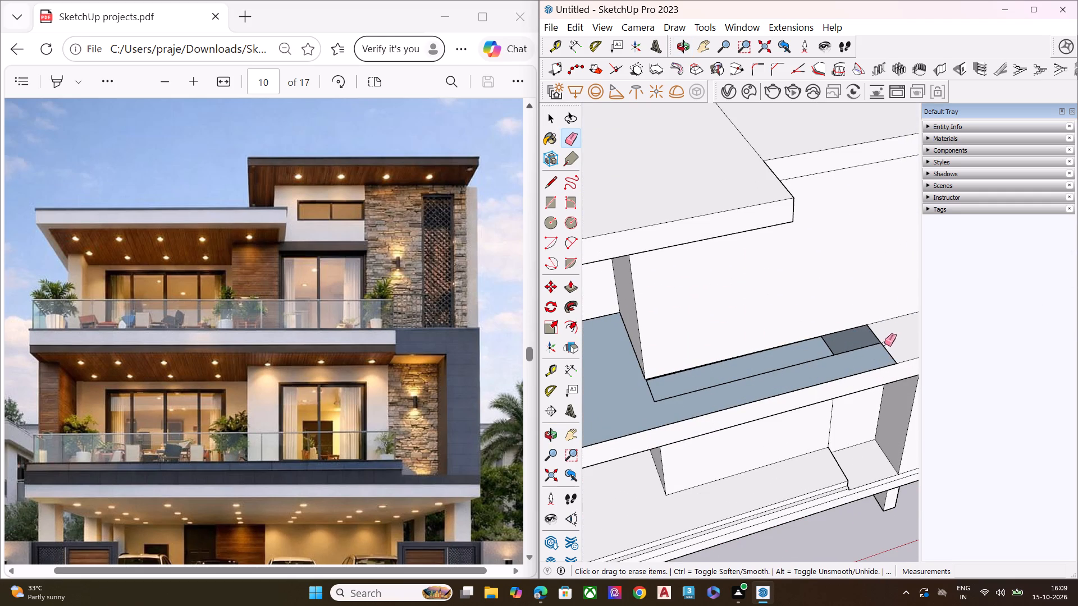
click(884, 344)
Select the entire house model together with the scale figure and delete everything.
scroll(734, 351, down, 4)
scroll(734, 352, up, 1)
scroll(735, 355, down, 5)
scroll(769, 360, up, 1)
scroll(769, 360, down, 7)
middle_drag(652, 376, 744, 310)
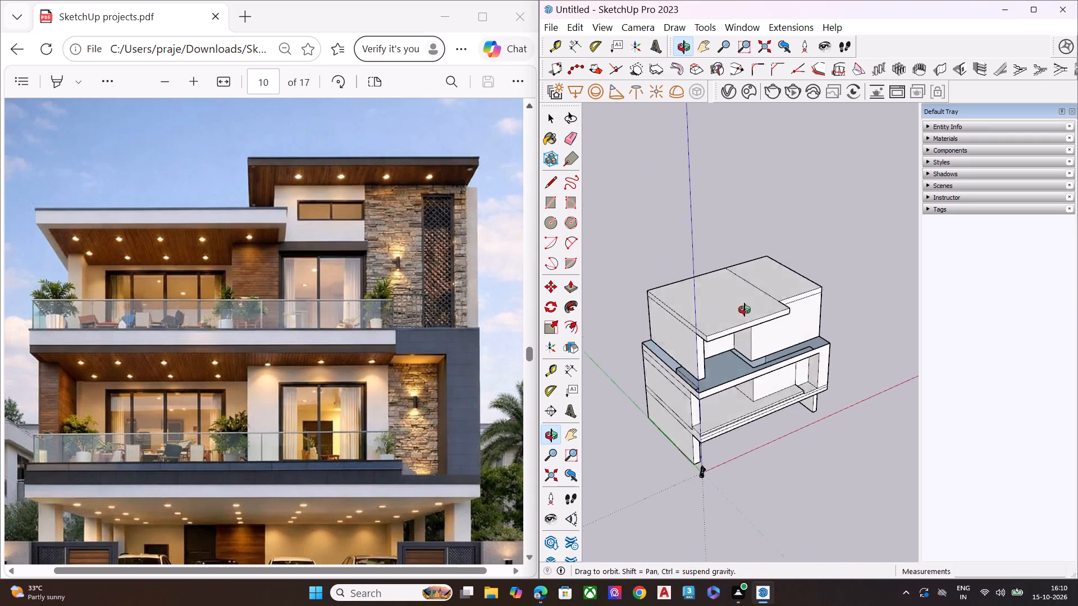
middle_drag(744, 310, 750, 305)
scroll(695, 402, up, 9)
ctrl+scroll(683, 412, down, 9)
key(space)
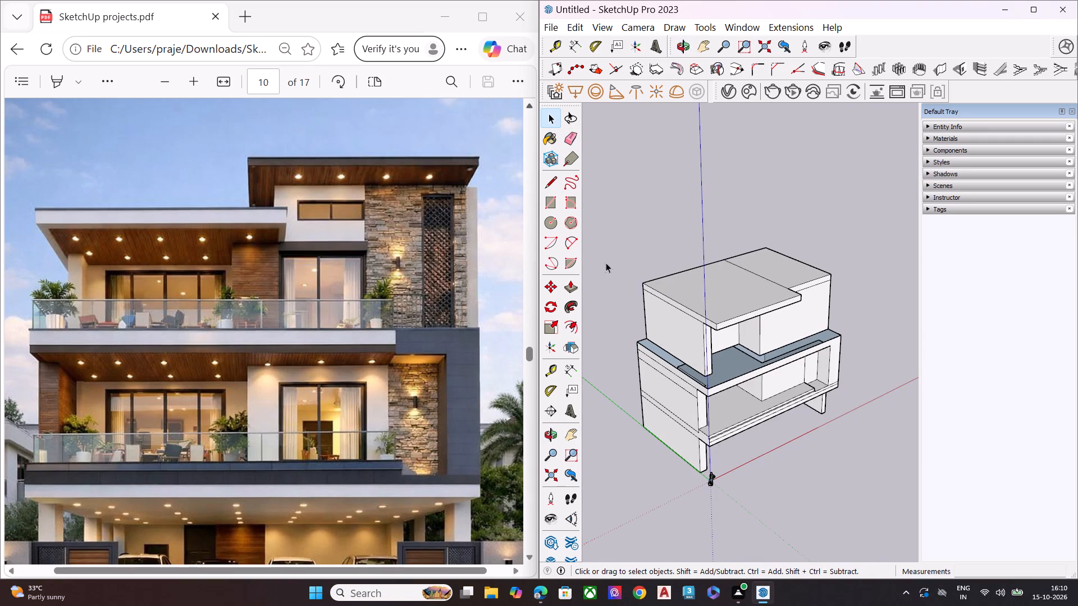
drag(613, 248, 867, 497)
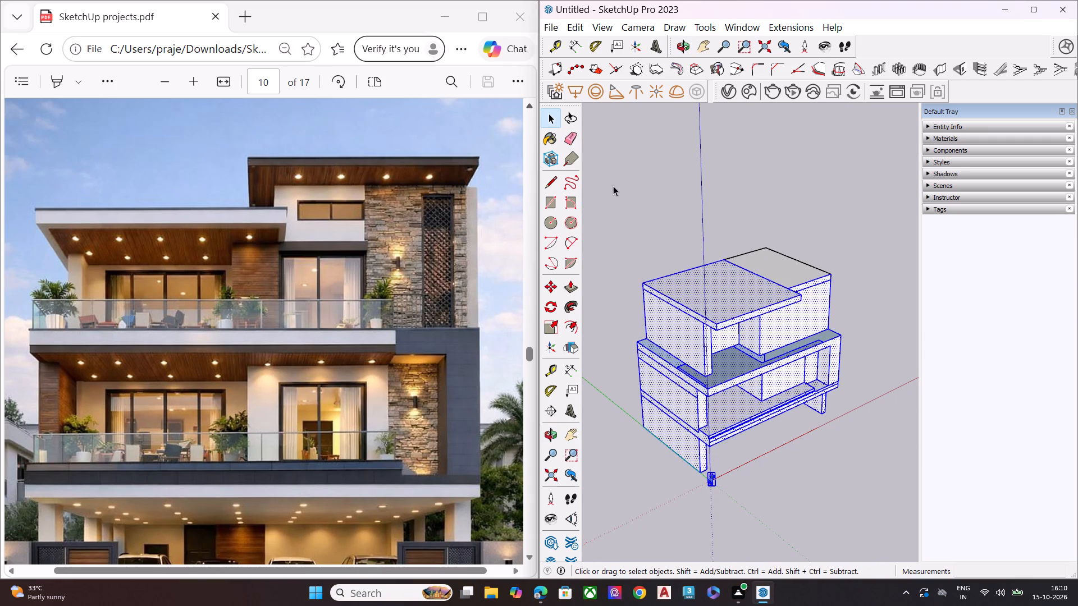
drag(612, 185, 890, 521)
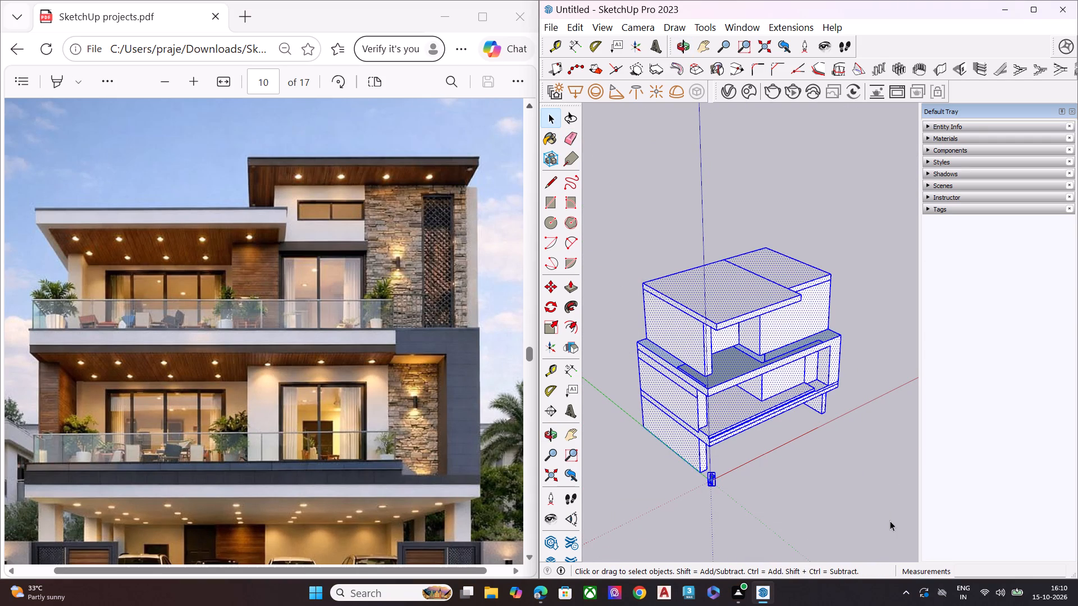
key(Delete)
key(Delete)
key(Delete)
key(Delete)
key(Delete)
key(Delete)
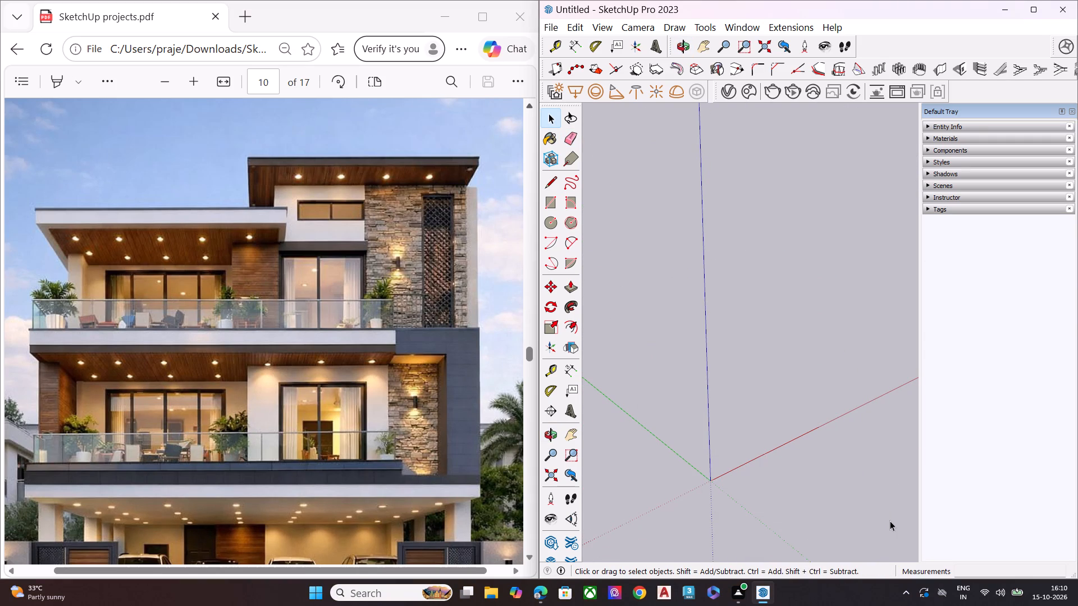
key(Delete)
Close SketchUp without saving the untitled model.
click(1068, 12)
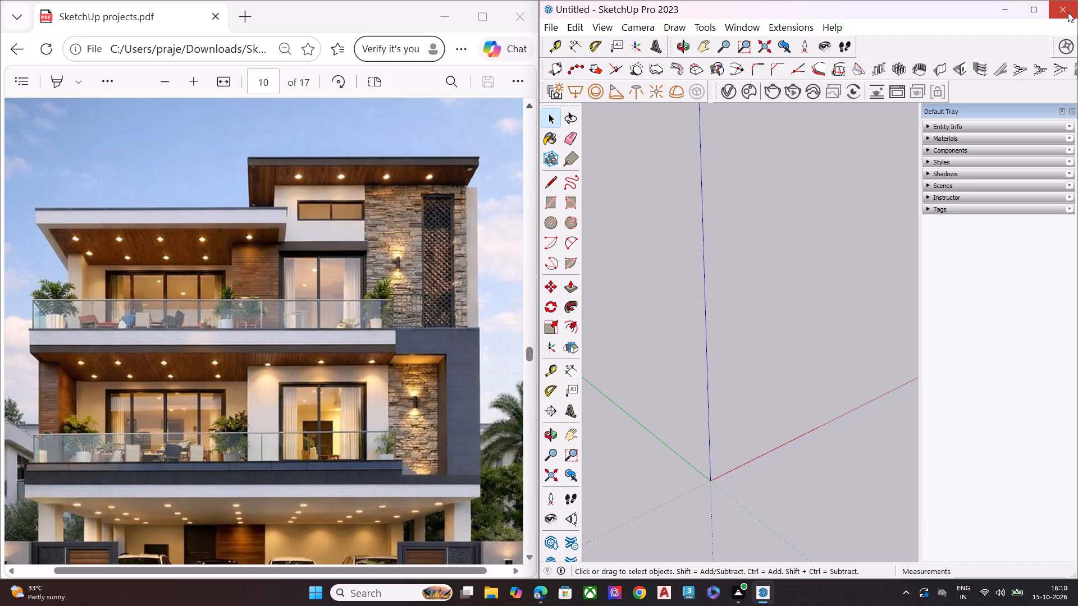
click(814, 314)
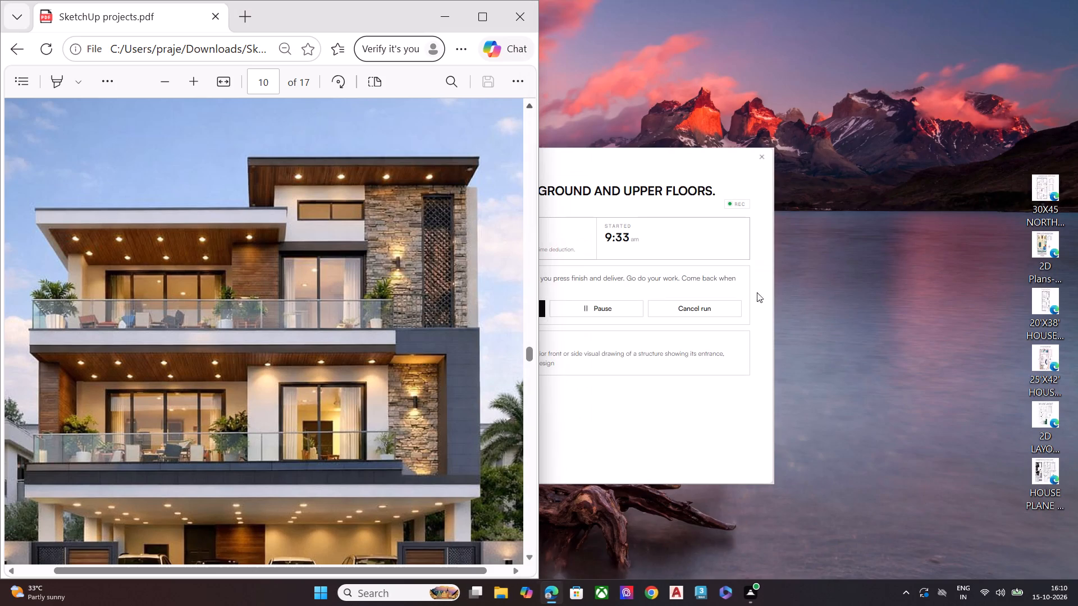
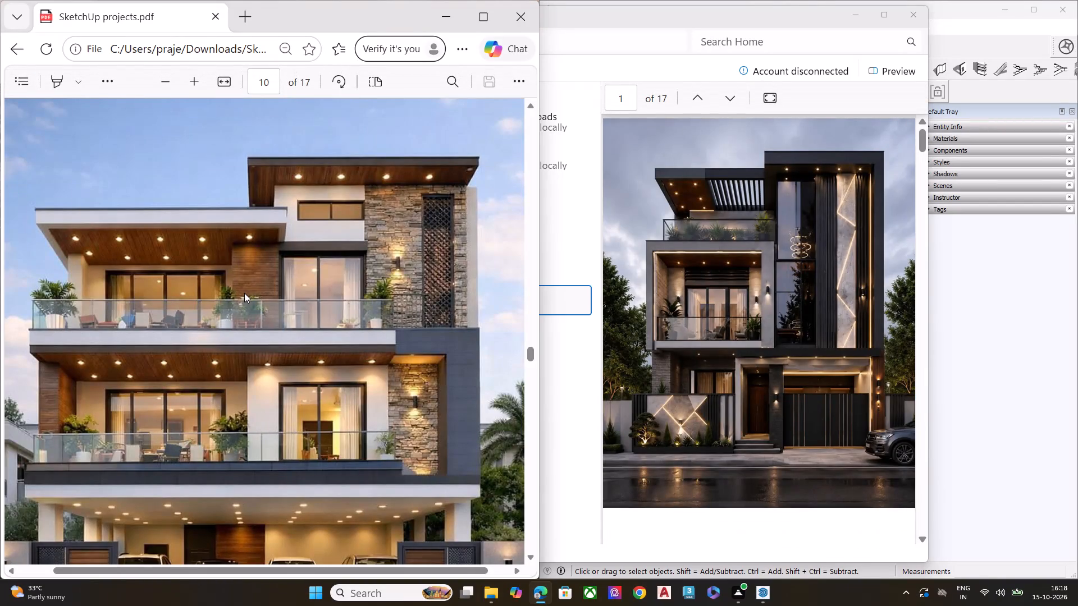
Close the File Explorer window.
scroll(712, 269, down, 3)
click(913, 10)
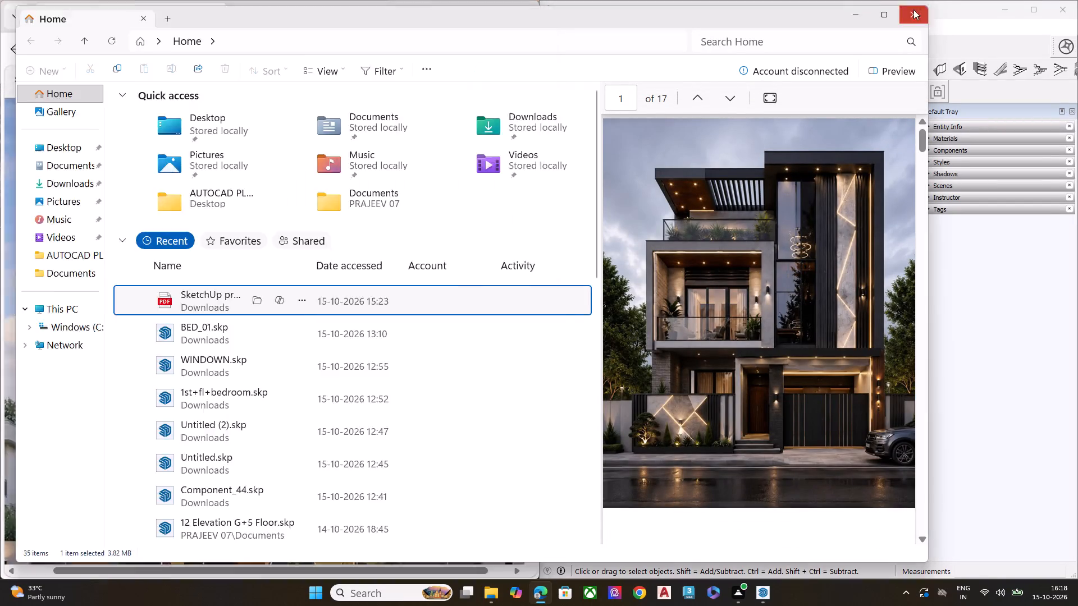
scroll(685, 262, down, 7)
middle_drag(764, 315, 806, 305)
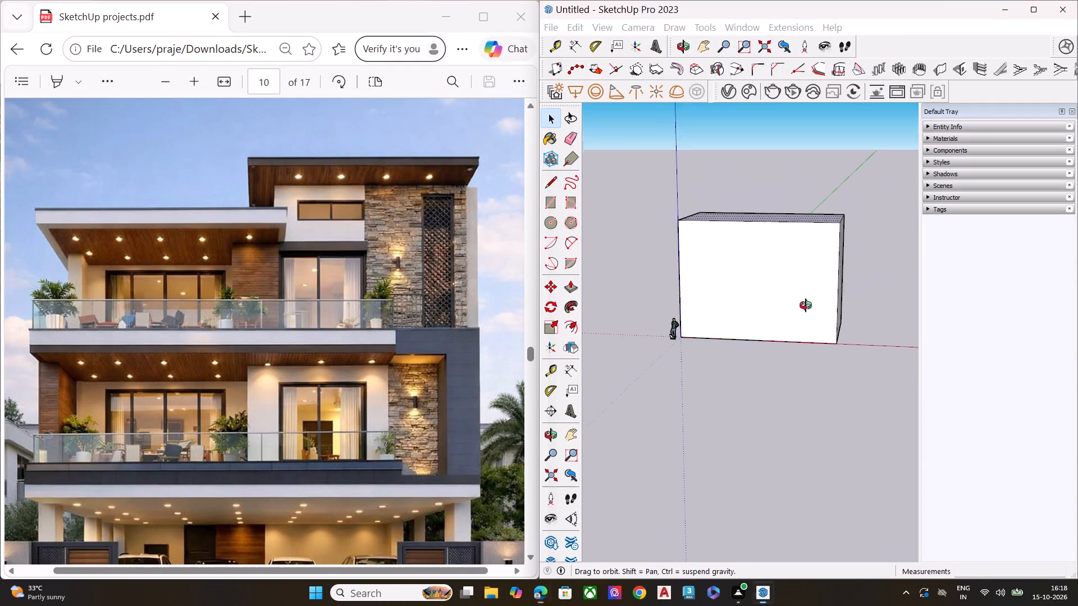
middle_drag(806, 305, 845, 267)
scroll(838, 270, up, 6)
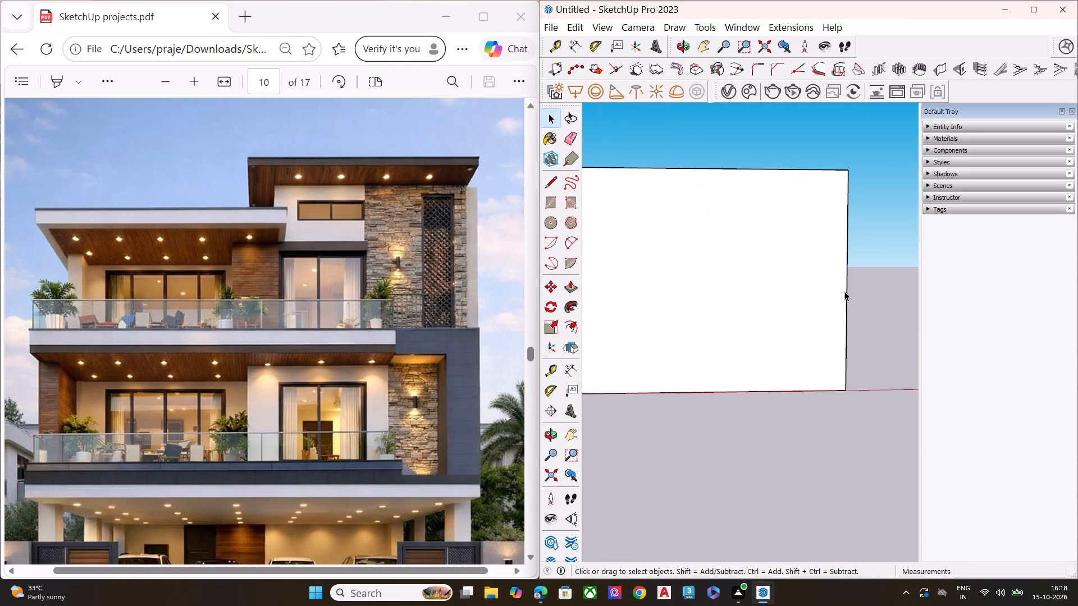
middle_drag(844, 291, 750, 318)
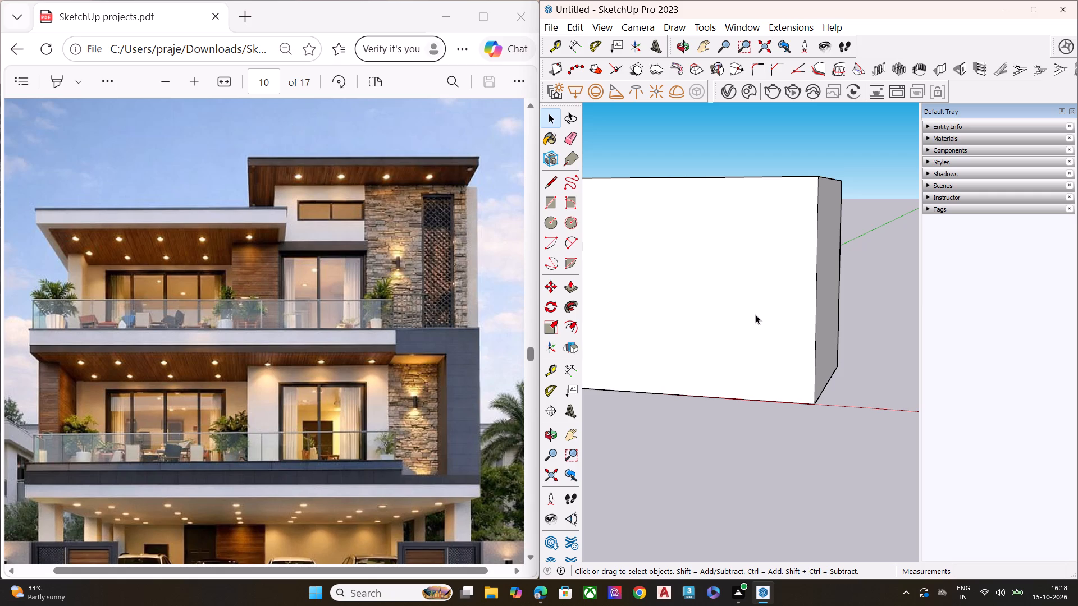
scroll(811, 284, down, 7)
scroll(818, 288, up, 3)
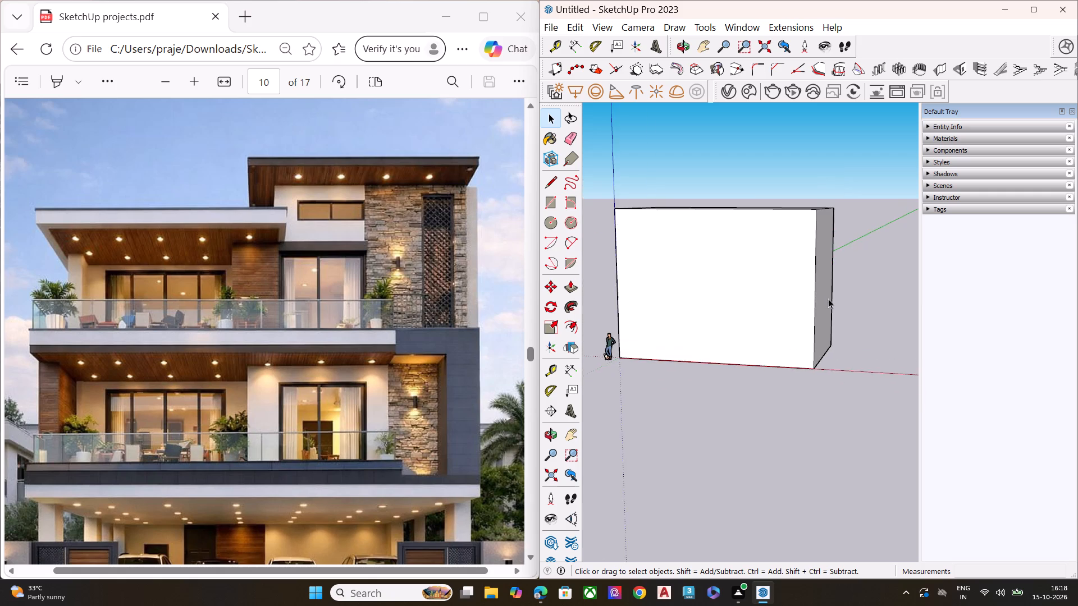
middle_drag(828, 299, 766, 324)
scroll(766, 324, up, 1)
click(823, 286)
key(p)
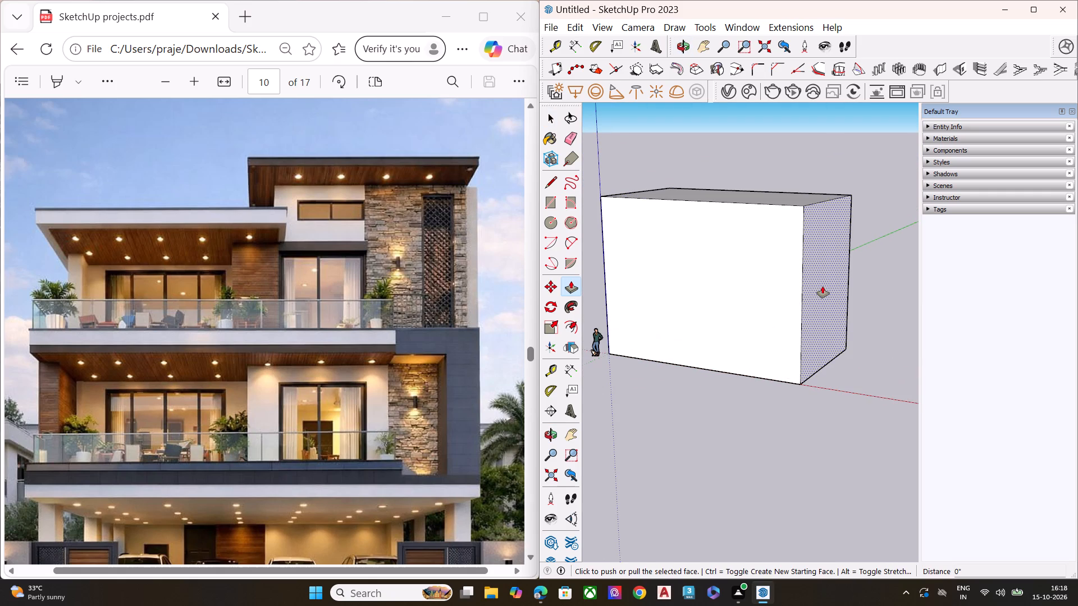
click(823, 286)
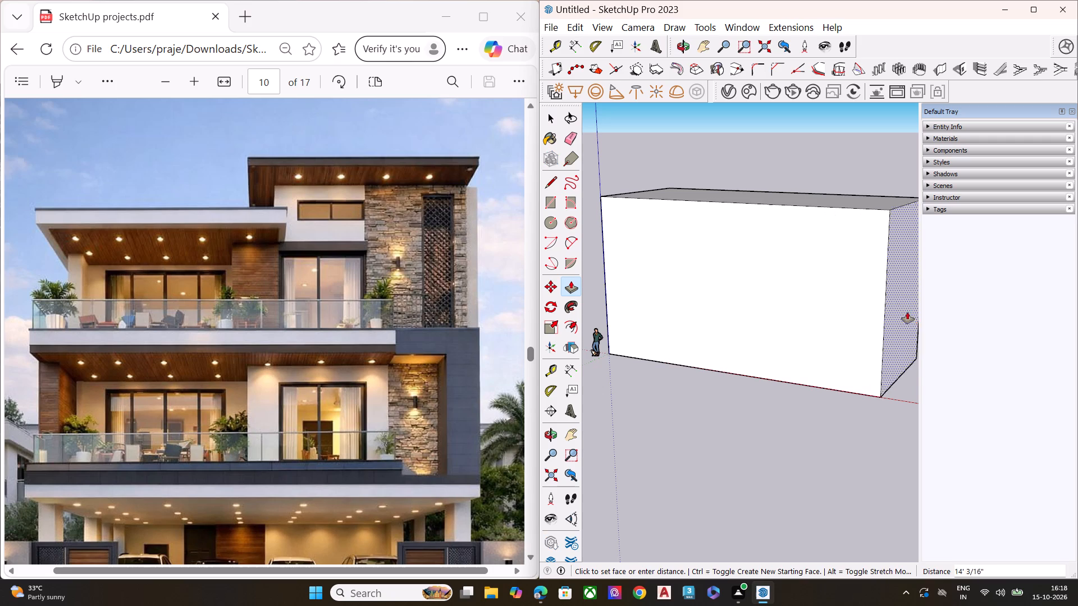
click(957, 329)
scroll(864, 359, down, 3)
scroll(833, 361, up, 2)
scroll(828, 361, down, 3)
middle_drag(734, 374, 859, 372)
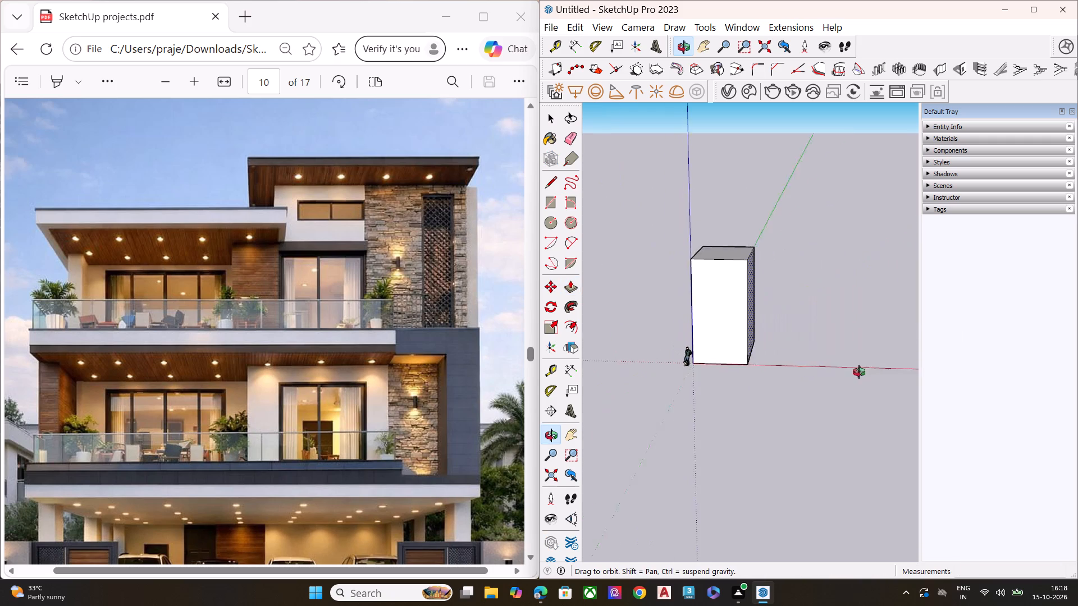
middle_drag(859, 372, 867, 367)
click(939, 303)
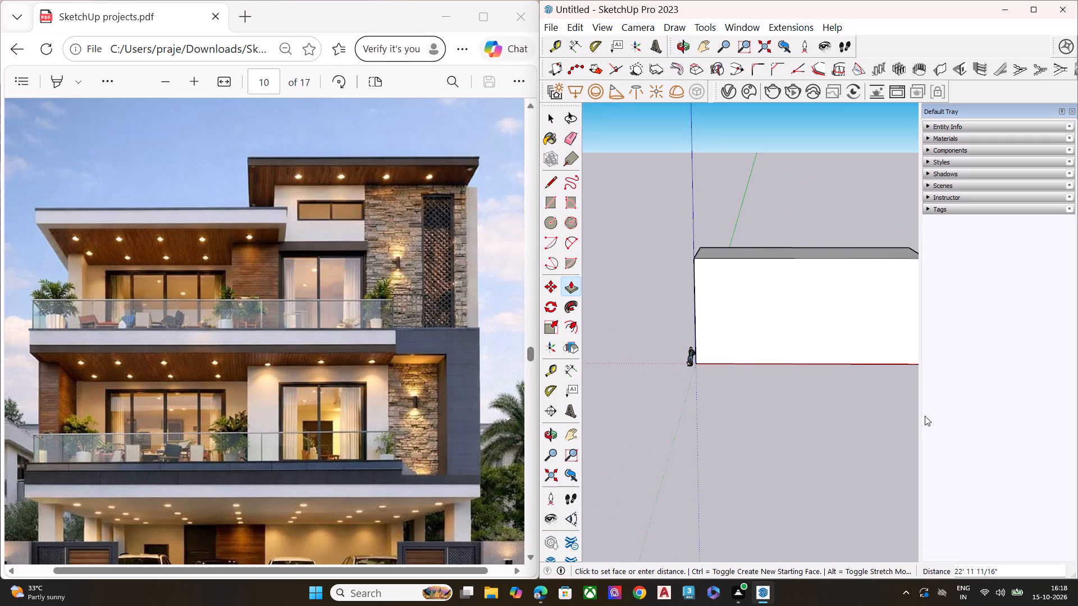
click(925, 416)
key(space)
Push/Pull the box's side face outward about 51' along the red axis to widen the building mass.
scroll(607, 336, down, 6)
scroll(782, 309, up, 2)
scroll(785, 306, down, 1)
scroll(785, 305, up, 2)
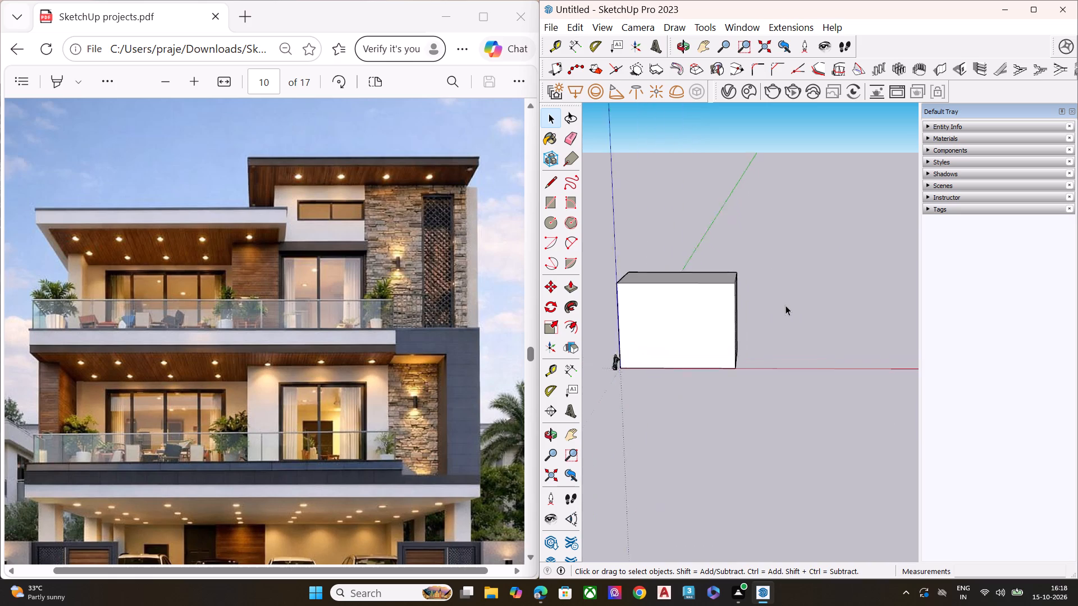
scroll(785, 305, up, 2)
middle_drag(765, 324, 686, 336)
key(p)
click(737, 314)
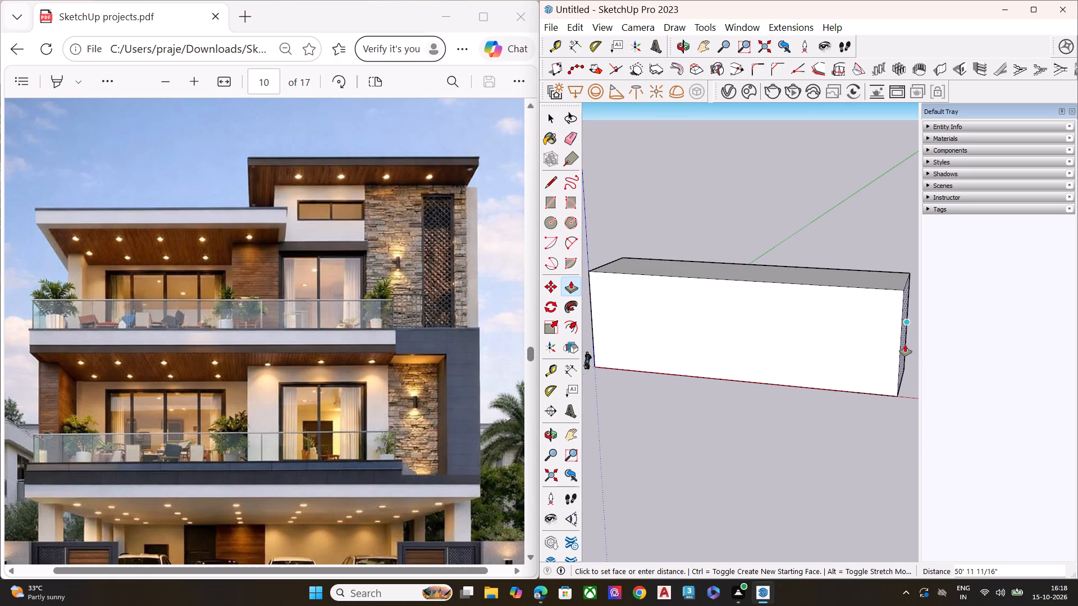
click(905, 345)
key(space)
Push/Pull the box's top face upward to increase the height of the building mass.
middle_drag(778, 384, 865, 329)
middle_drag(785, 263, 792, 313)
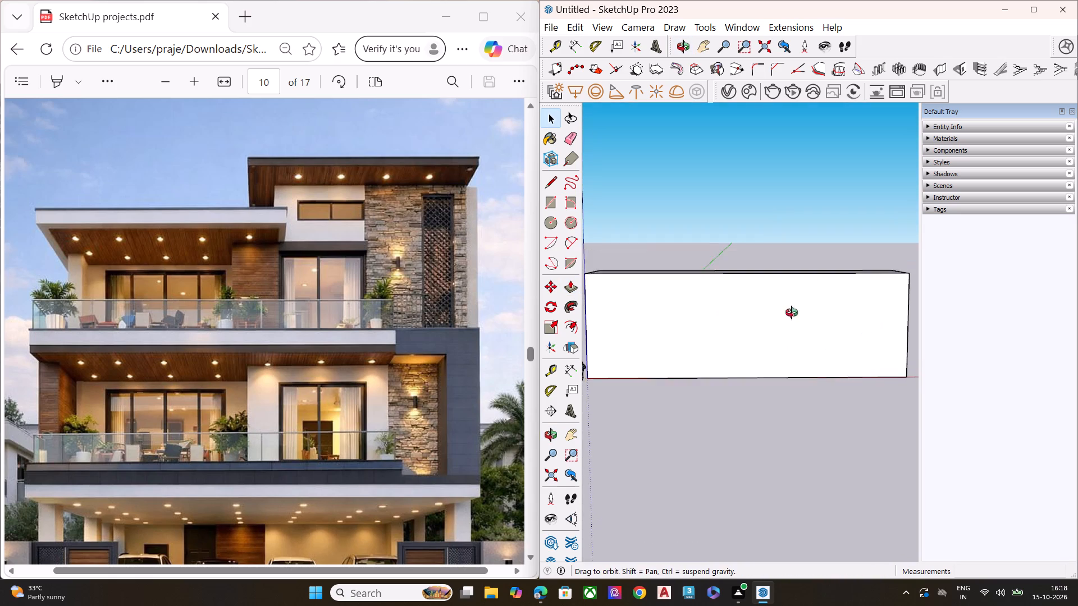
middle_drag(792, 313, 795, 386)
scroll(796, 364, up, 1)
click(792, 270)
key(p)
click(789, 270)
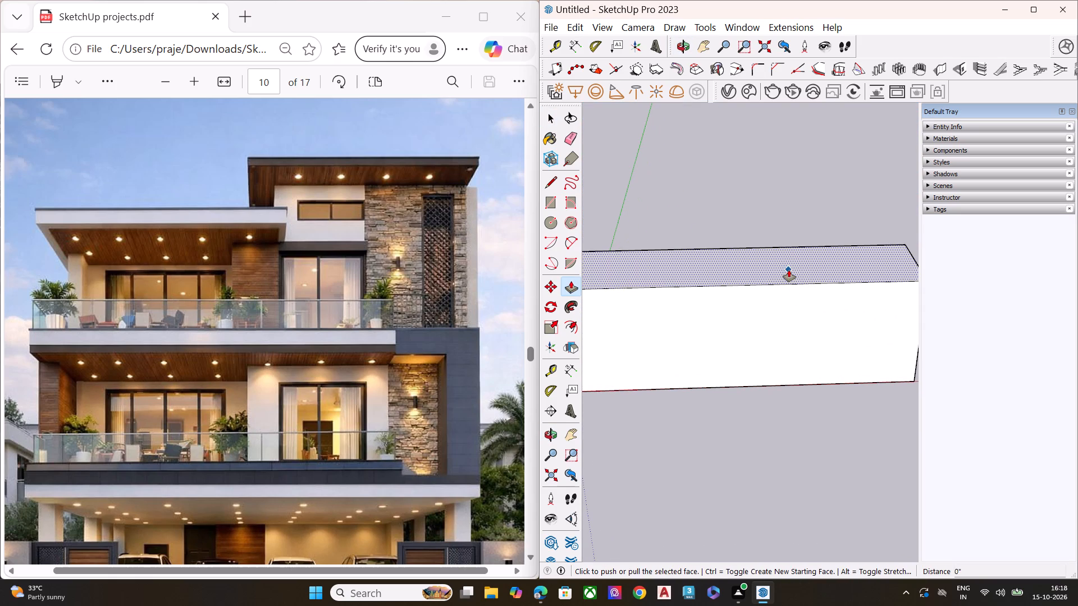
click(792, 192)
key(space)
Examine the ground-floor parking level in the reference PDF against the proportions of the box's front face.
scroll(792, 196, down, 5)
scroll(348, 310, down, 3)
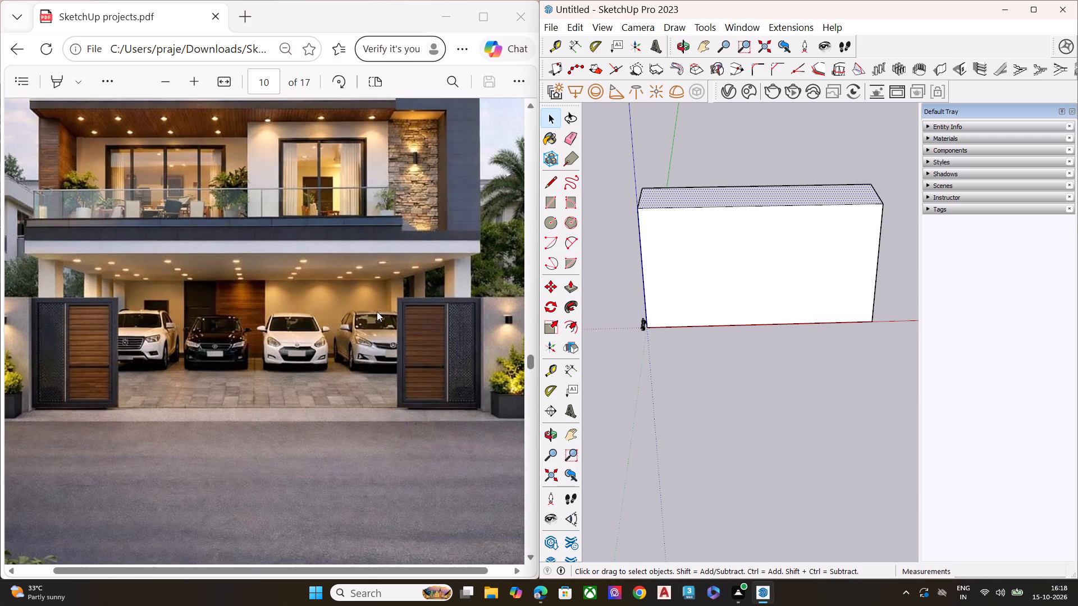
middle_drag(695, 356, 673, 186)
scroll(686, 256, up, 7)
scroll(596, 394, down, 4)
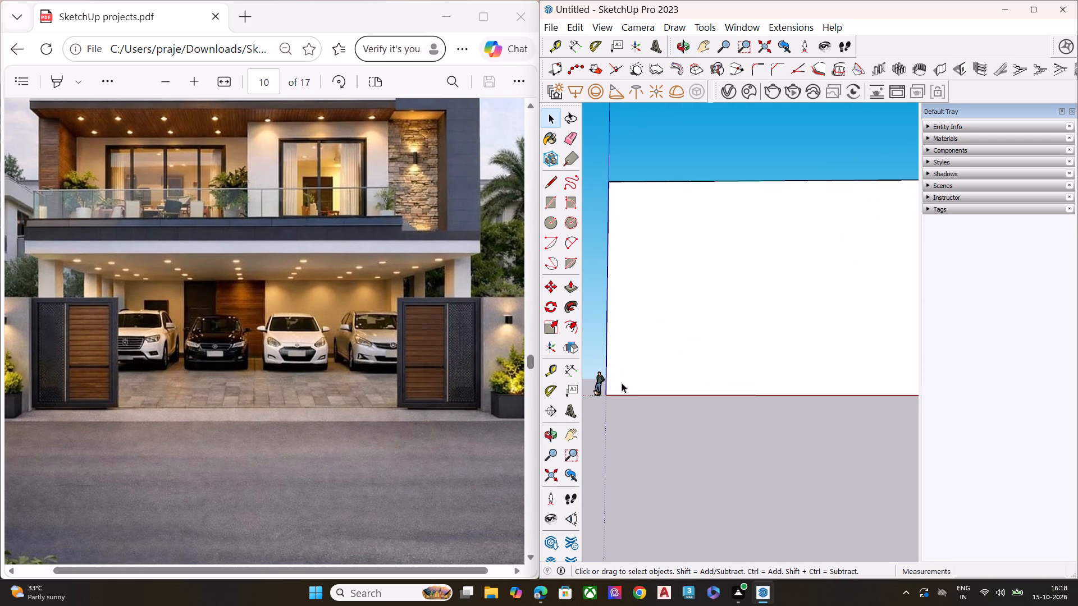
middle_drag(627, 392, 631, 416)
scroll(599, 350, down, 12)
scroll(752, 319, up, 1)
scroll(746, 324, down, 6)
scroll(762, 338, up, 1)
middle_drag(762, 338, 751, 369)
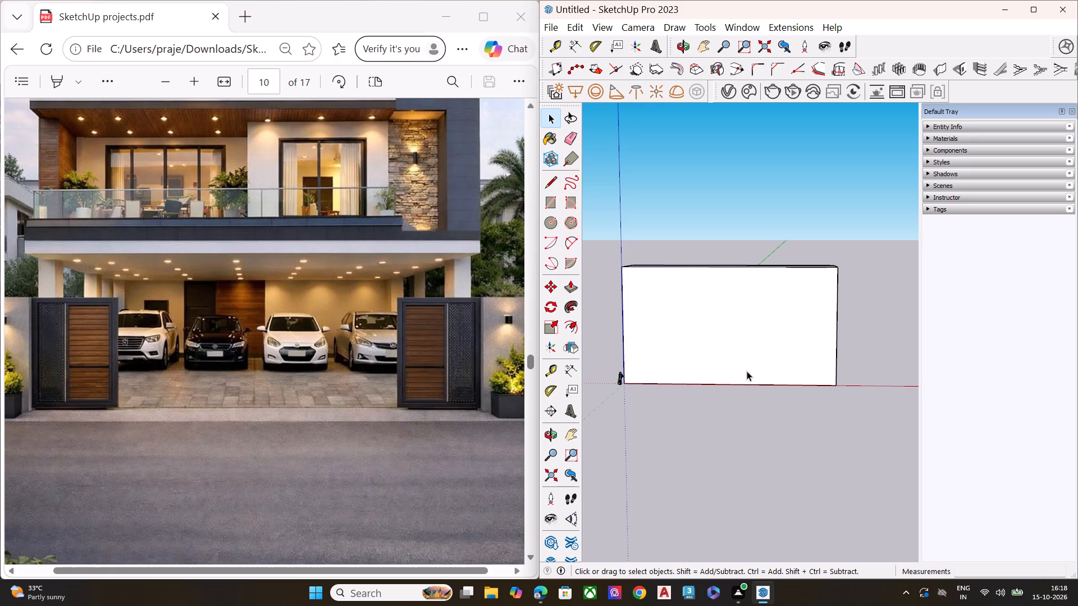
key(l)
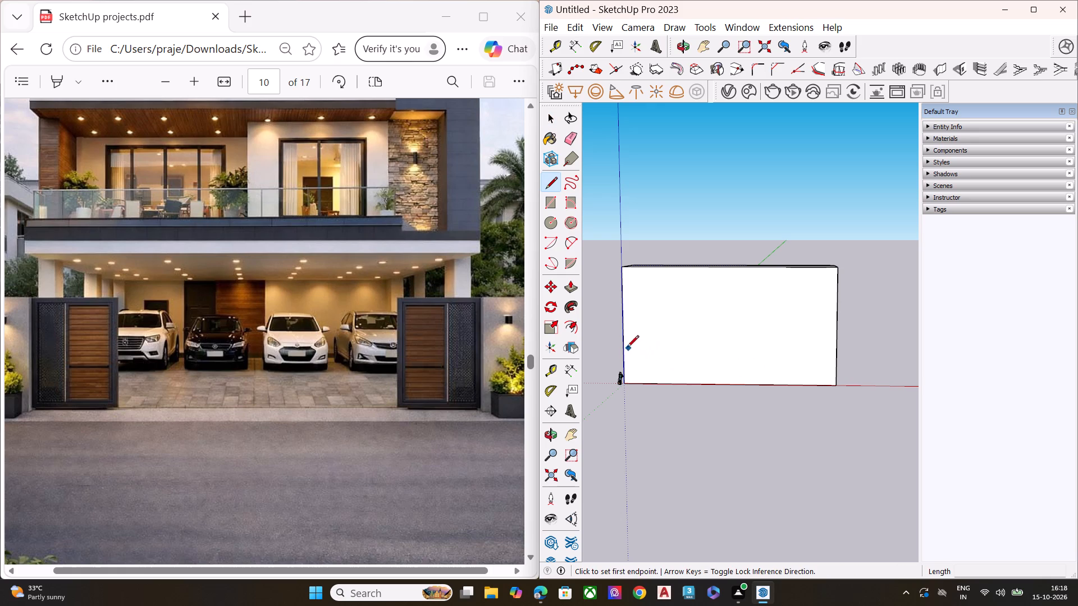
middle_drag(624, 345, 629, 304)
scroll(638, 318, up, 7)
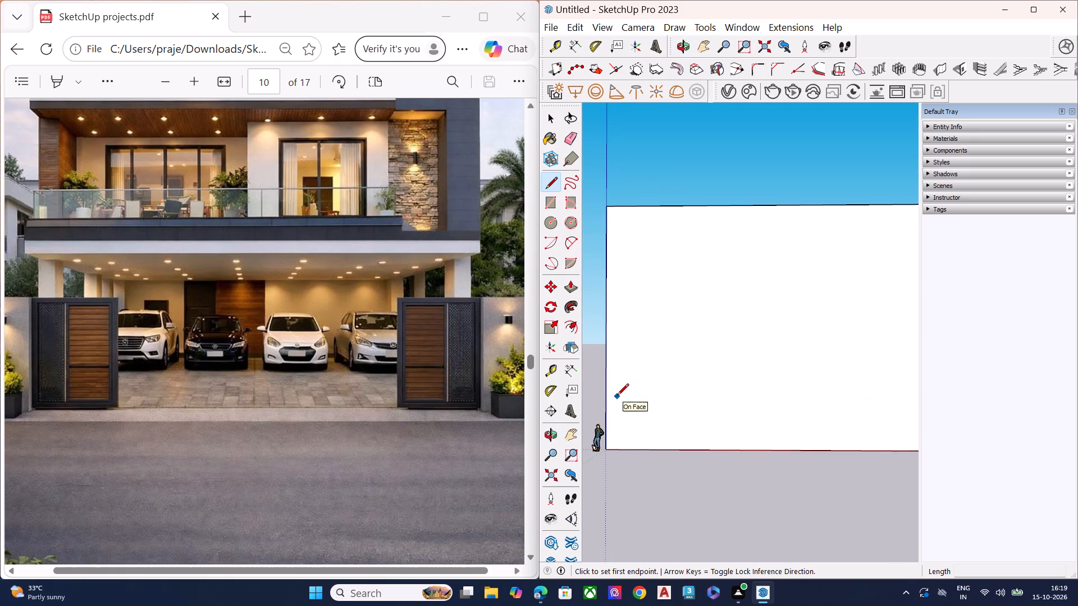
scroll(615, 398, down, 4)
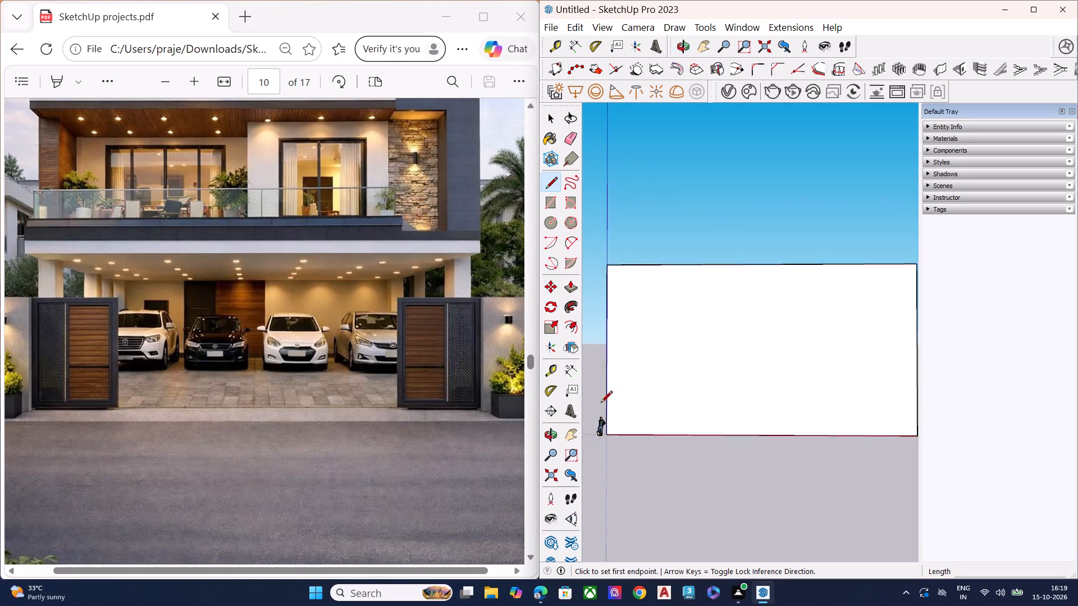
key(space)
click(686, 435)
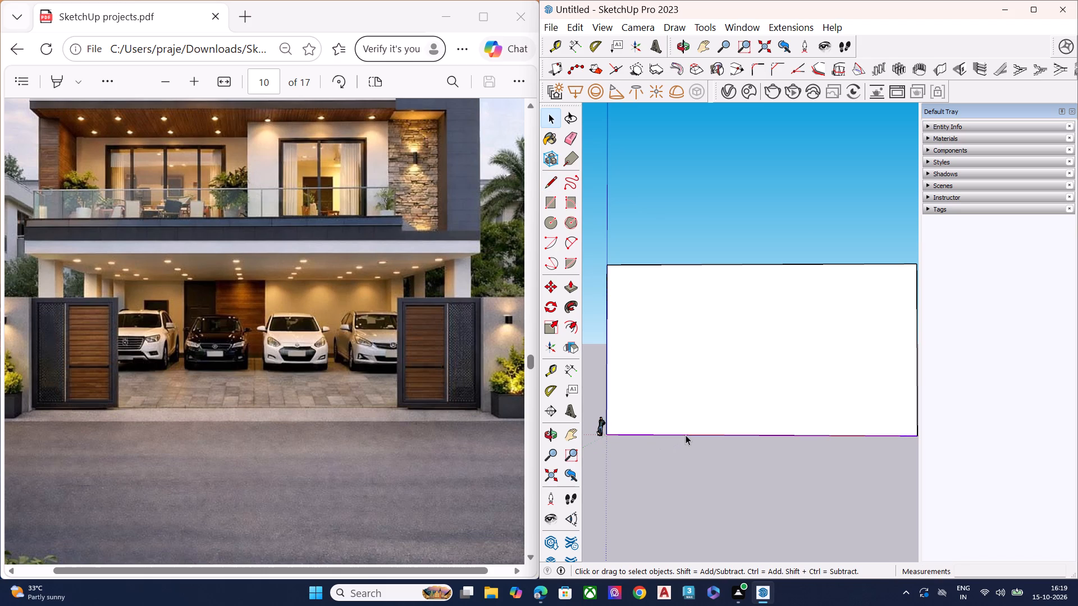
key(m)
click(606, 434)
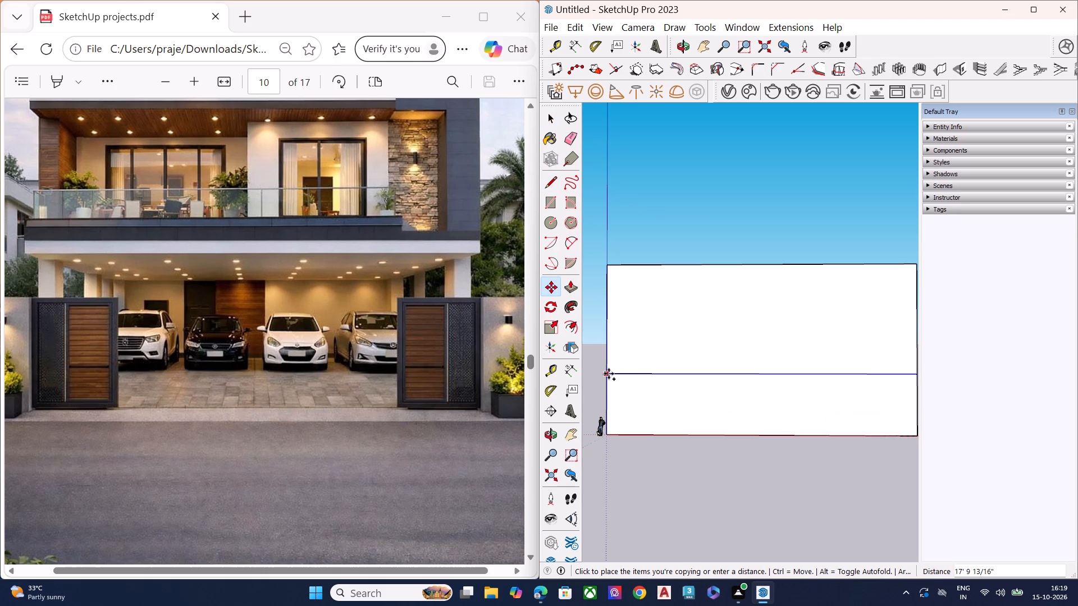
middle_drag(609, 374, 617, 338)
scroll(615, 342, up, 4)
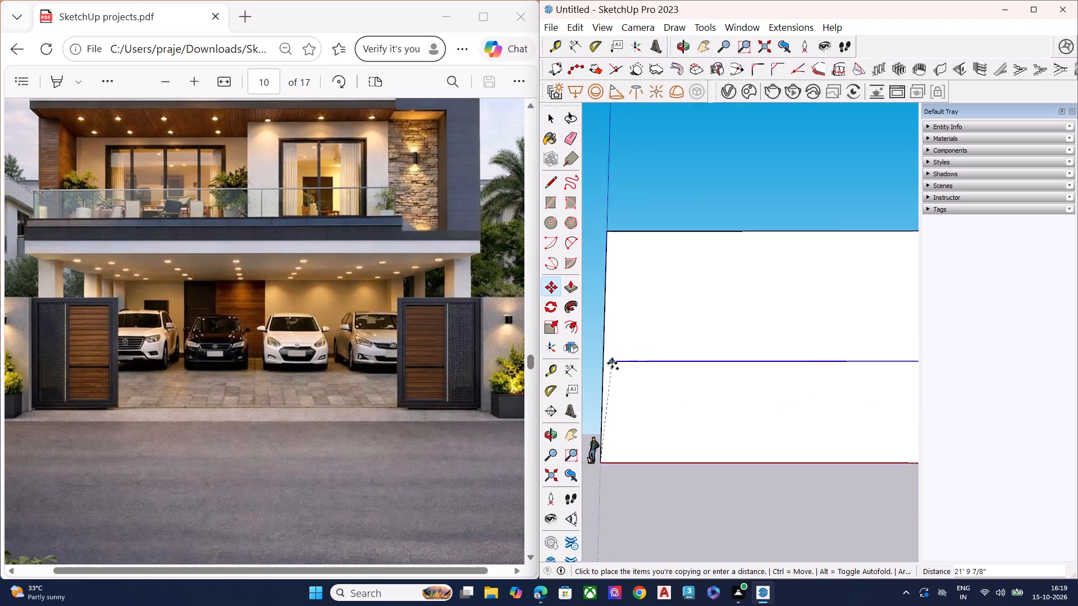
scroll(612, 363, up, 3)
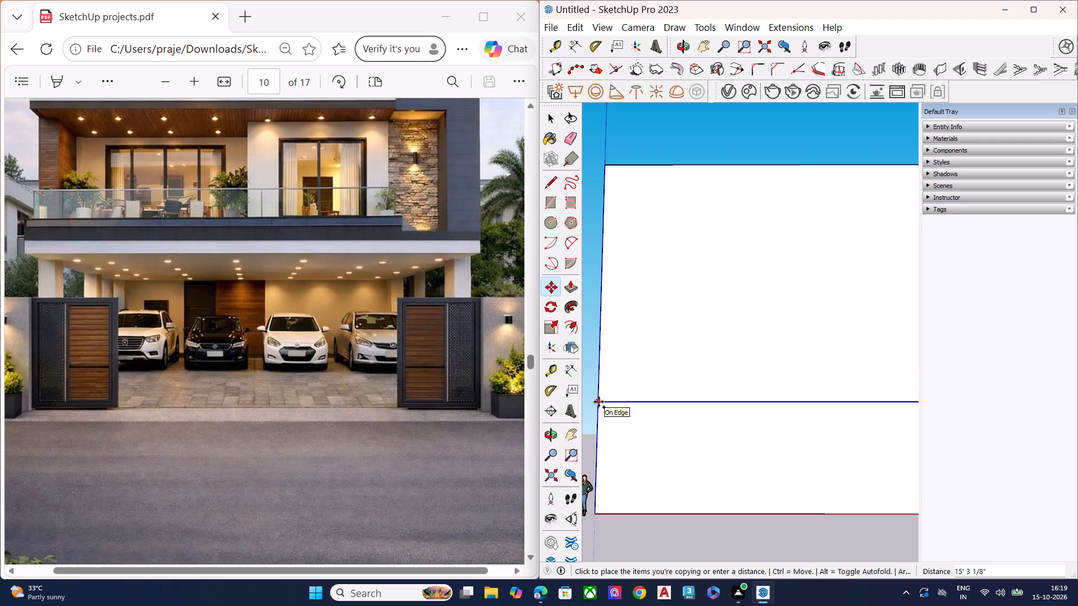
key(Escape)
Copy the front face's bottom edge about 15' 7" upward to mark the ground-floor level.
scroll(599, 402, down, 4)
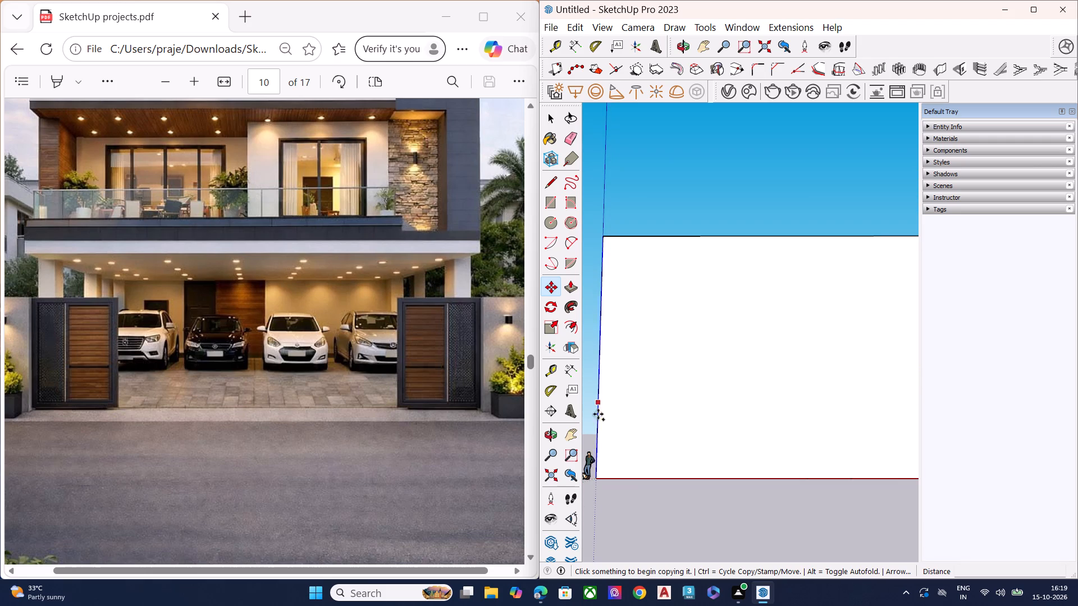
key(space)
click(606, 479)
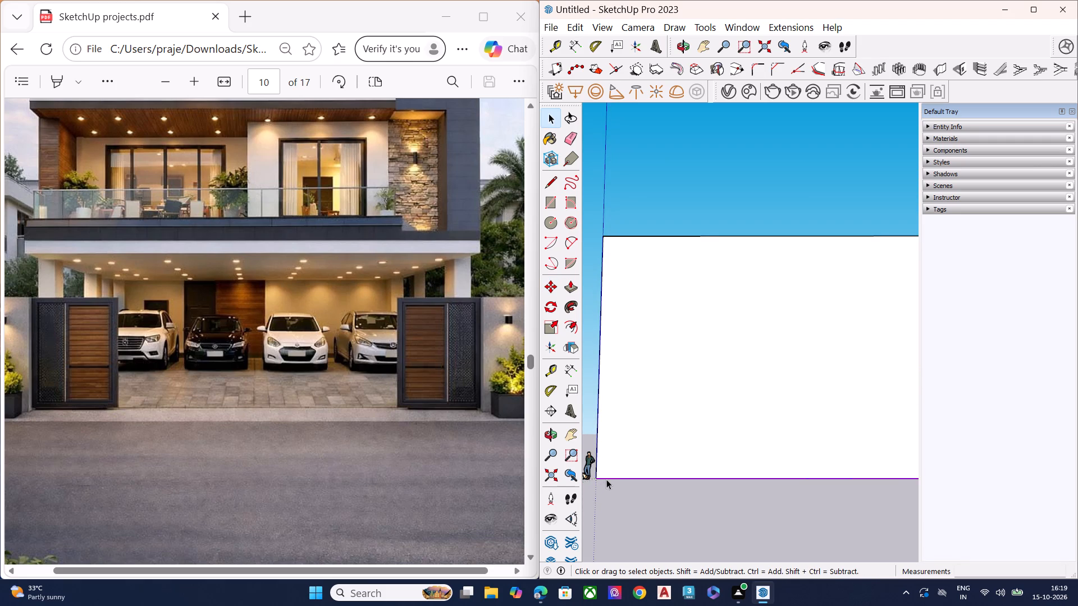
key(m)
click(598, 479)
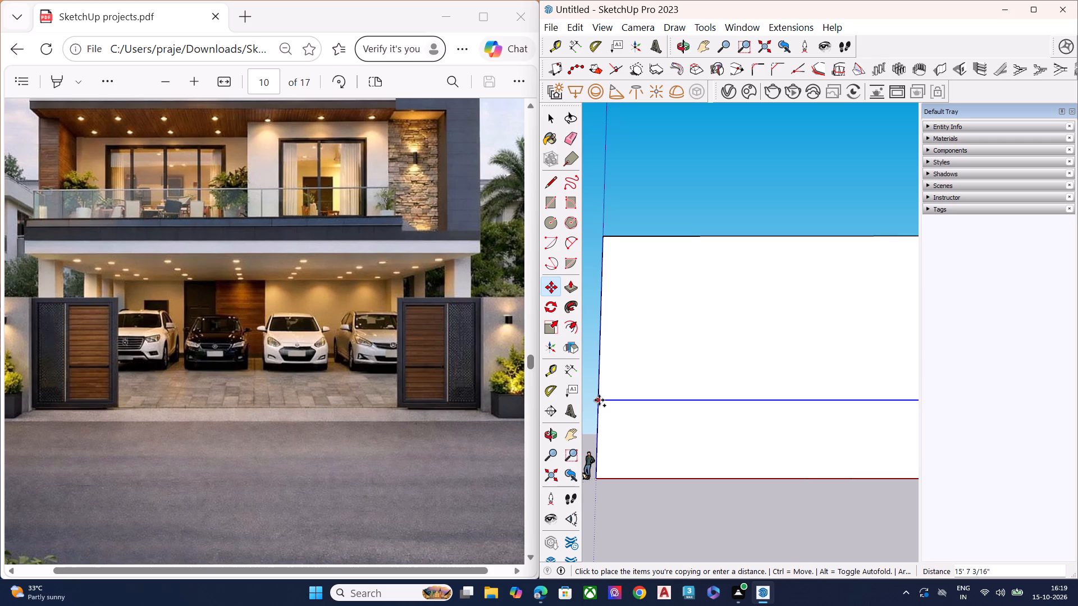
click(599, 398)
key(space)
Push/Pull the box's side face inward about 14' 8" to narrow the building mass.
scroll(556, 389, down, 5)
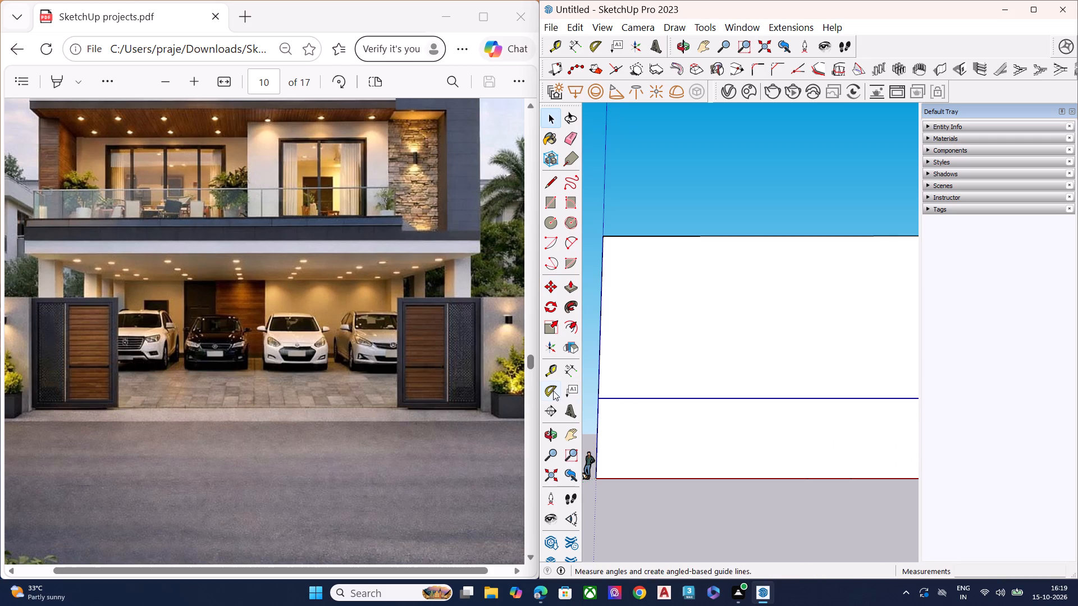
scroll(553, 391, down, 5)
scroll(676, 407, down, 6)
scroll(861, 417, up, 1)
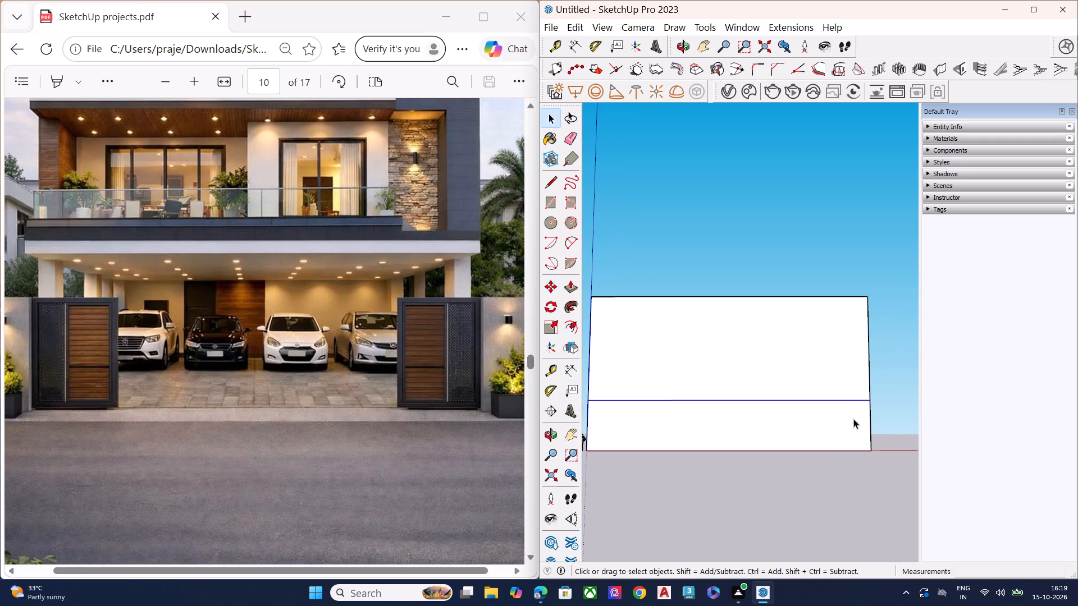
middle_drag(841, 413, 687, 501)
click(861, 404)
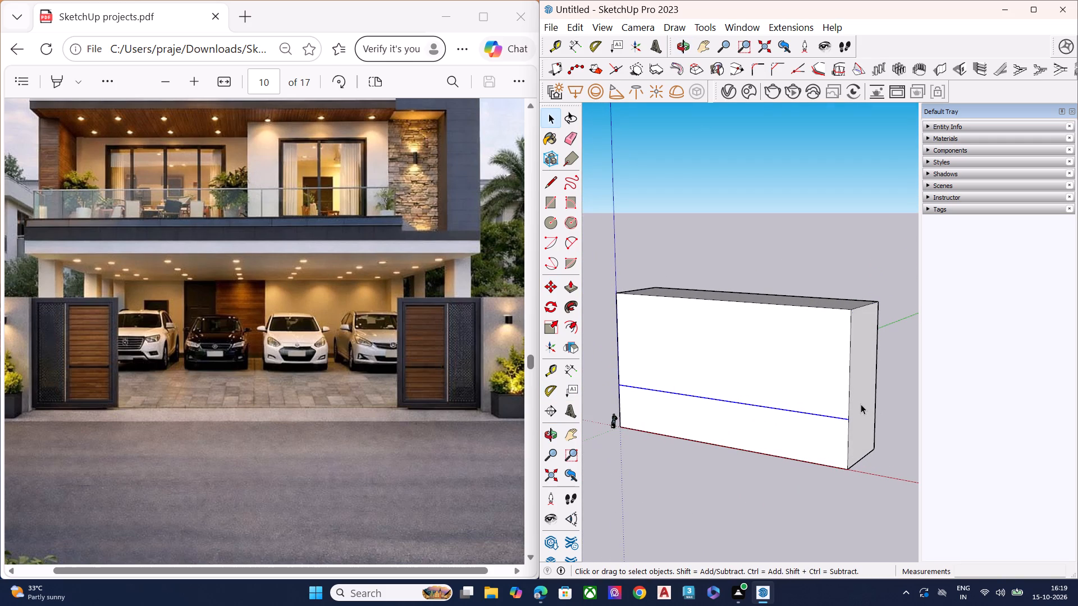
key(p)
click(861, 404)
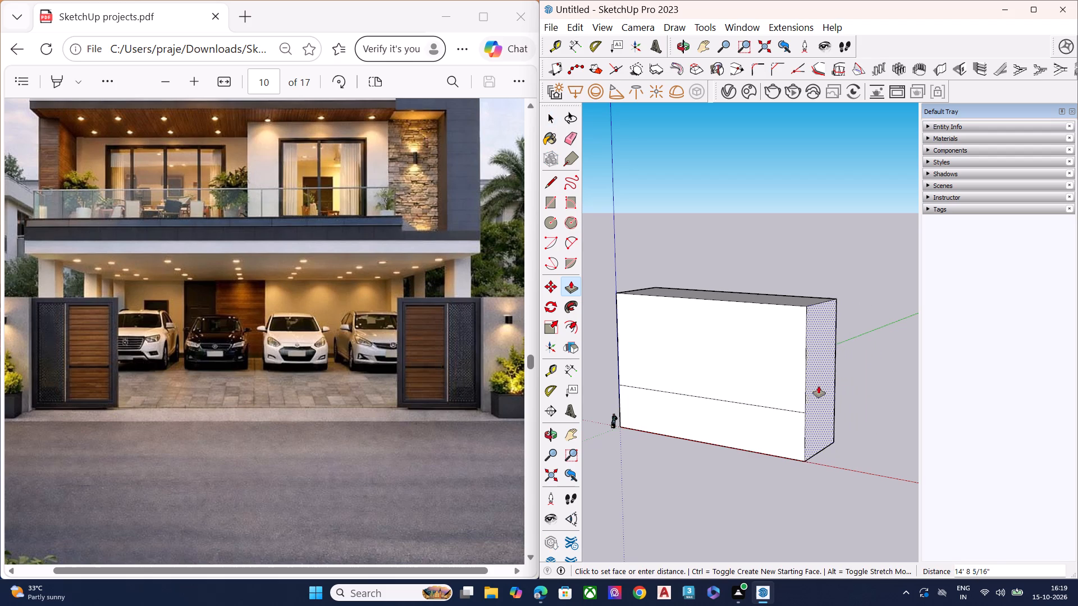
click(817, 385)
scroll(756, 400, up, 1)
middle_drag(768, 394, 884, 362)
key(space)
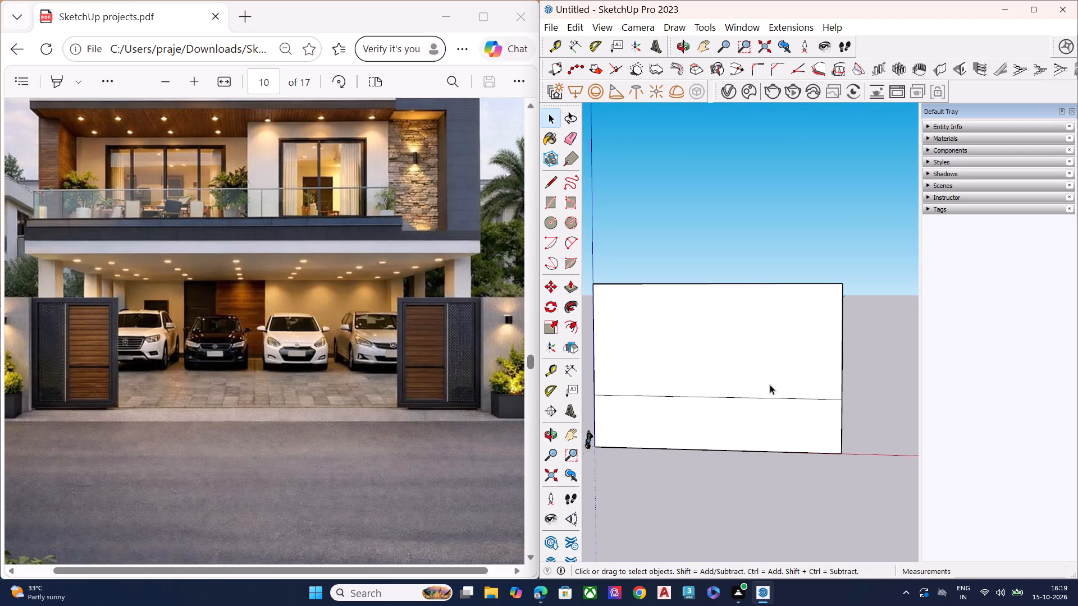
Draw a vertical line about 15' 11" long near the front face's left edge, from the ground-floor level line to the base.
middle_drag(632, 414, 652, 403)
key(l)
scroll(600, 417, up, 4)
scroll(600, 417, down, 1)
scroll(600, 417, up, 1)
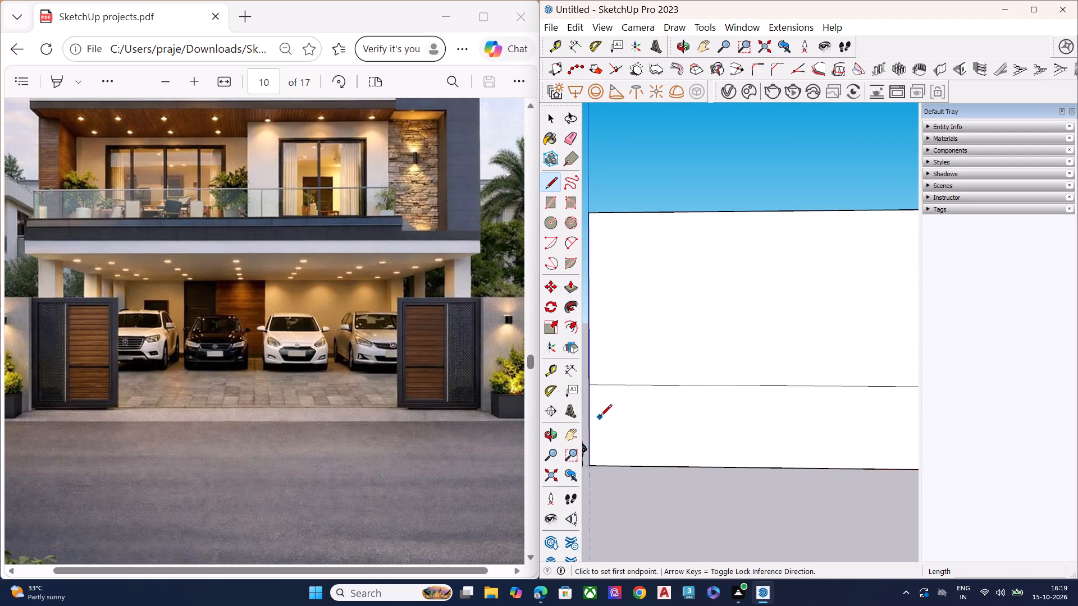
scroll(631, 403, down, 5)
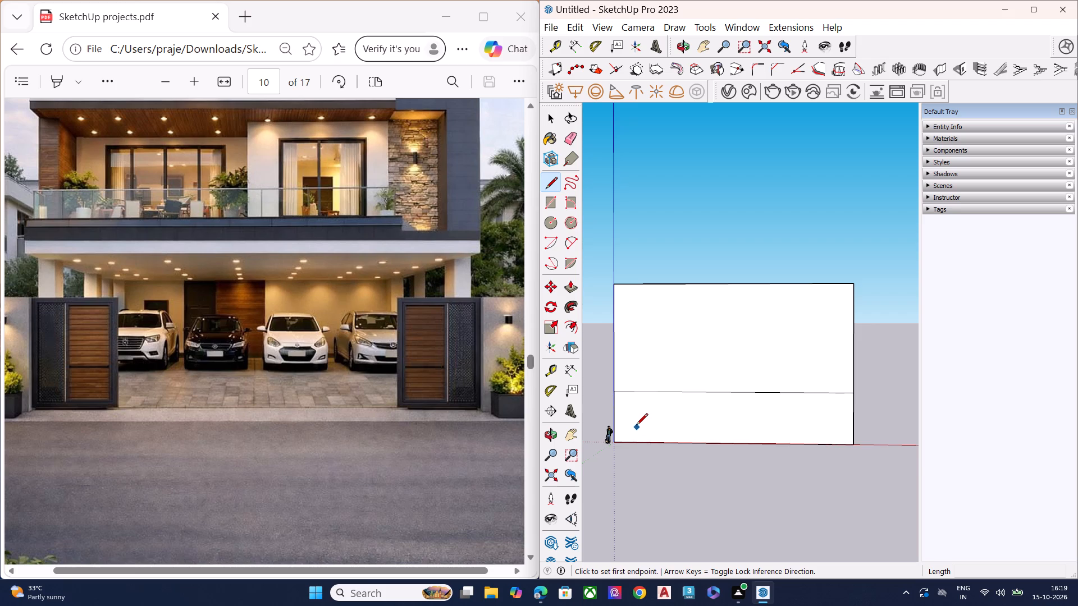
scroll(623, 407, up, 5)
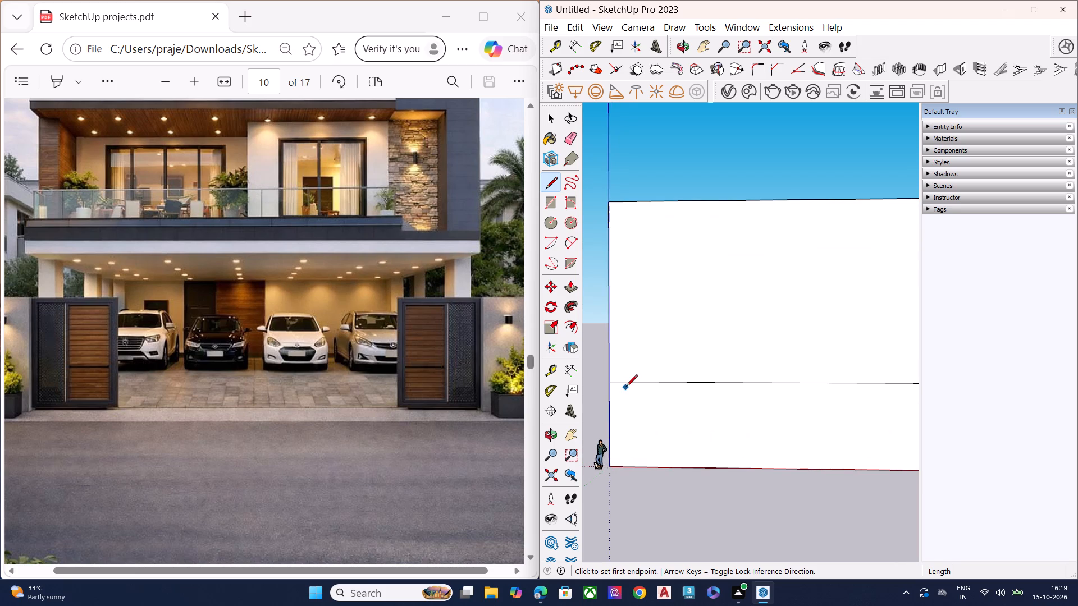
scroll(626, 387, up, 1)
middle_drag(626, 387, 625, 348)
scroll(621, 370, up, 1)
scroll(619, 378, down, 2)
scroll(619, 378, up, 4)
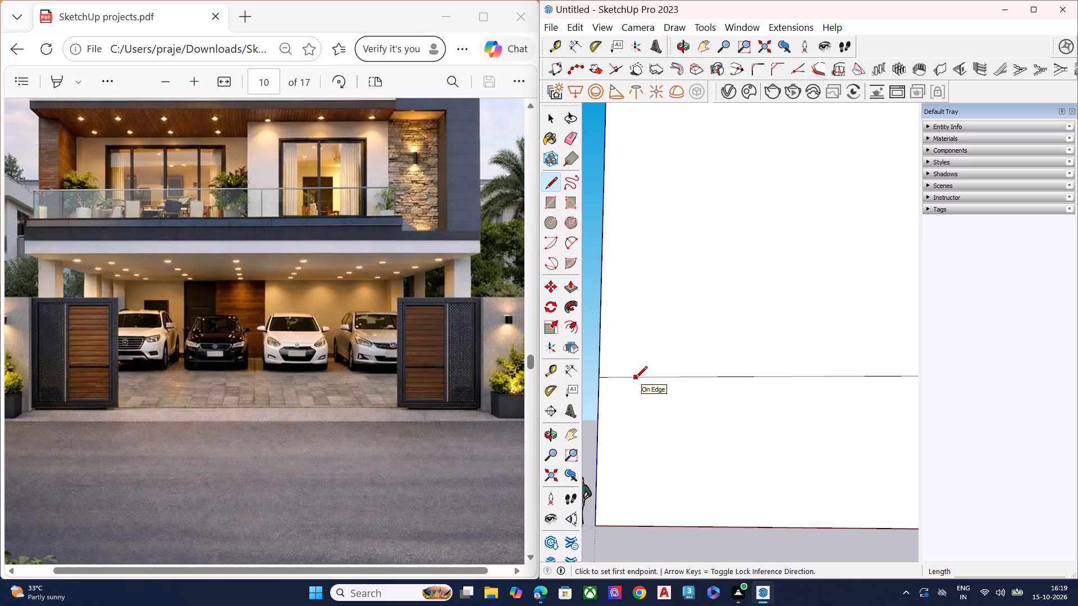
click(636, 379)
click(632, 525)
Draw a matching vertical line near the front face's right edge, from the ground-floor level line to the base.
scroll(620, 389, down, 13)
scroll(841, 400, up, 7)
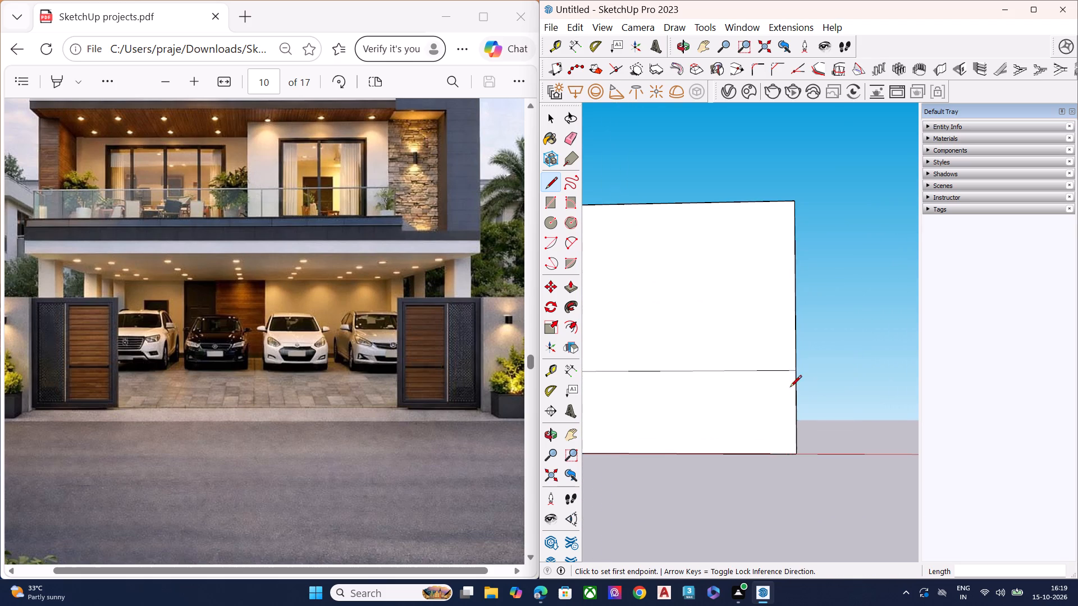
click(769, 373)
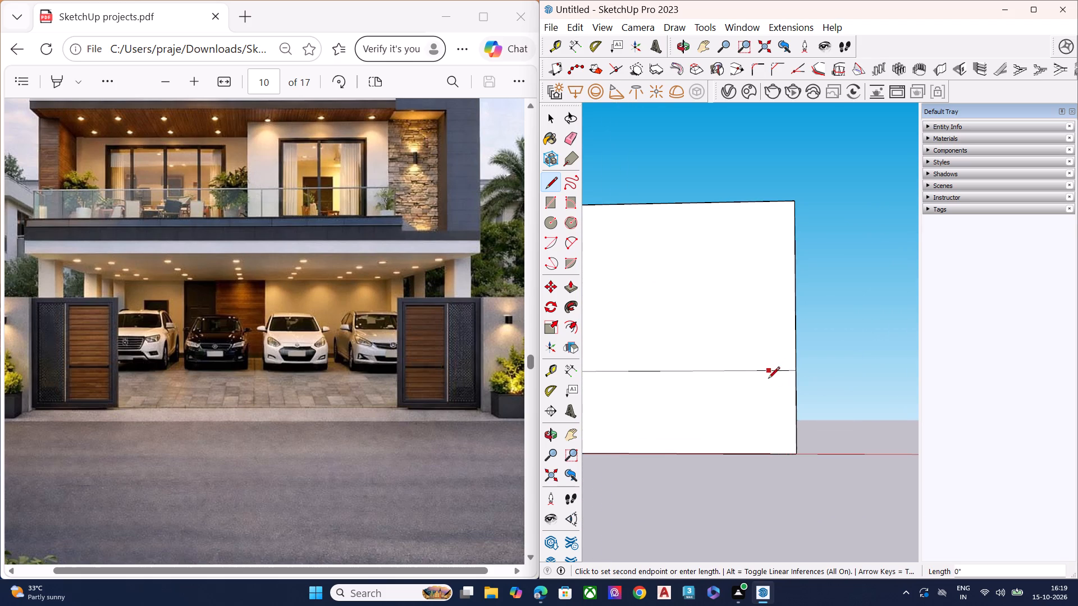
click(767, 452)
Scale the whole box along the red axis to about 0.87 to narrow the building mass.
scroll(818, 412, down, 5)
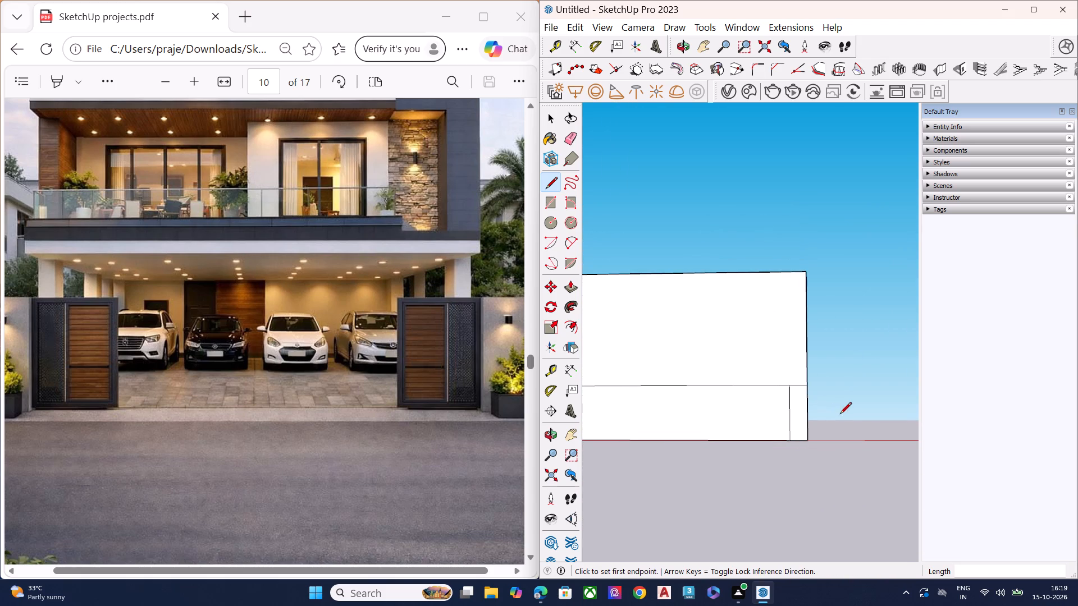
scroll(828, 400, down, 1)
scroll(829, 400, up, 1)
scroll(835, 402, down, 3)
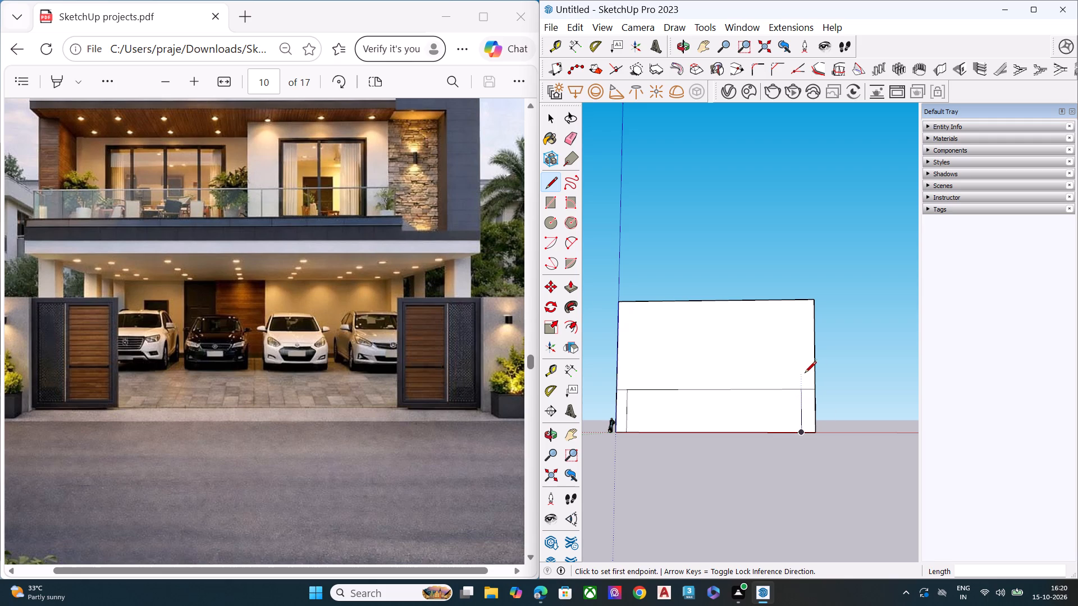
key(space)
triple_click(782, 374)
key(s)
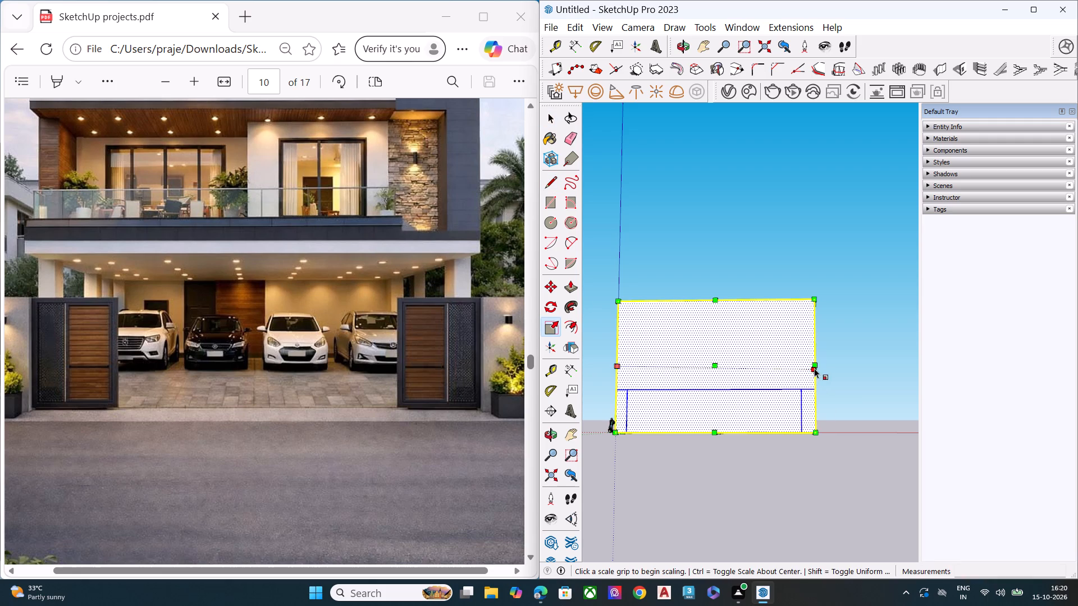
middle_drag(811, 370, 759, 468)
scroll(836, 364, up, 2)
click(812, 364)
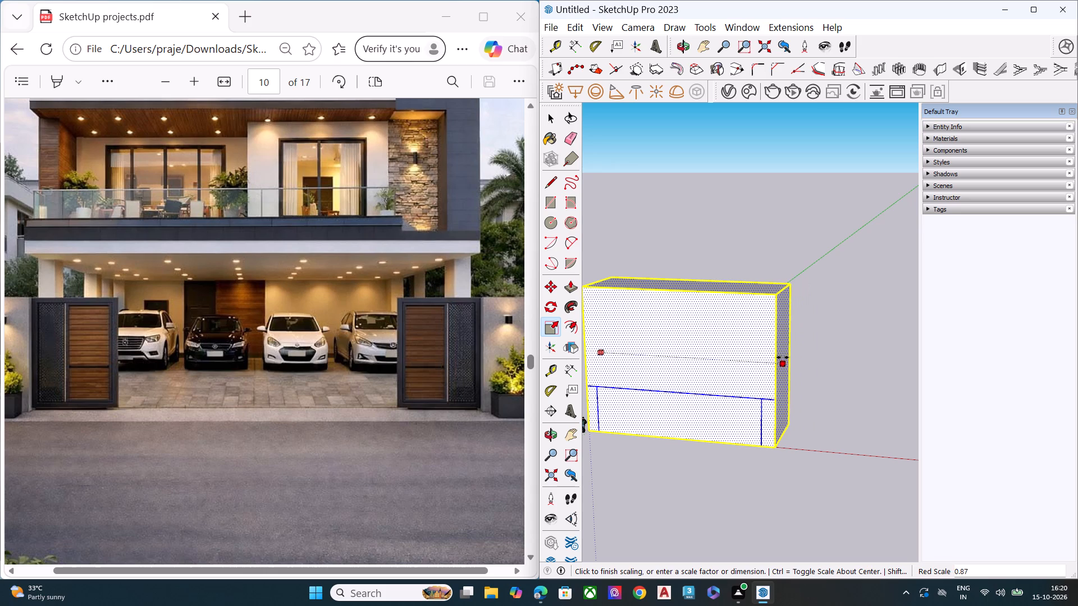
click(783, 357)
key(space)
click(749, 453)
Push/Pull the box's back face outward to make the building mass deeper.
middle_drag(736, 377, 809, 295)
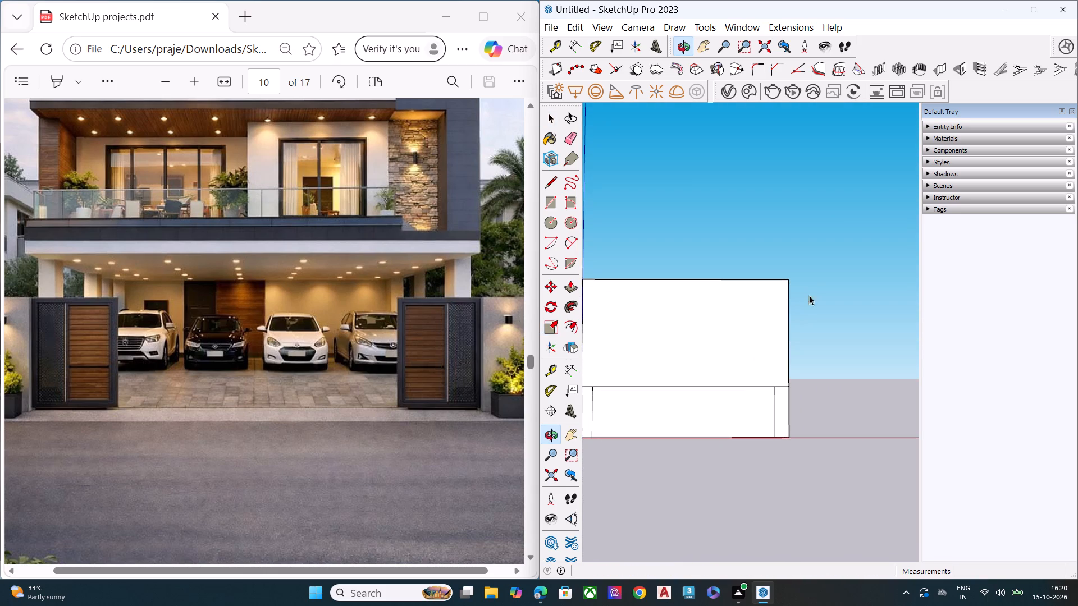
scroll(648, 392, up, 5)
scroll(755, 419, down, 7)
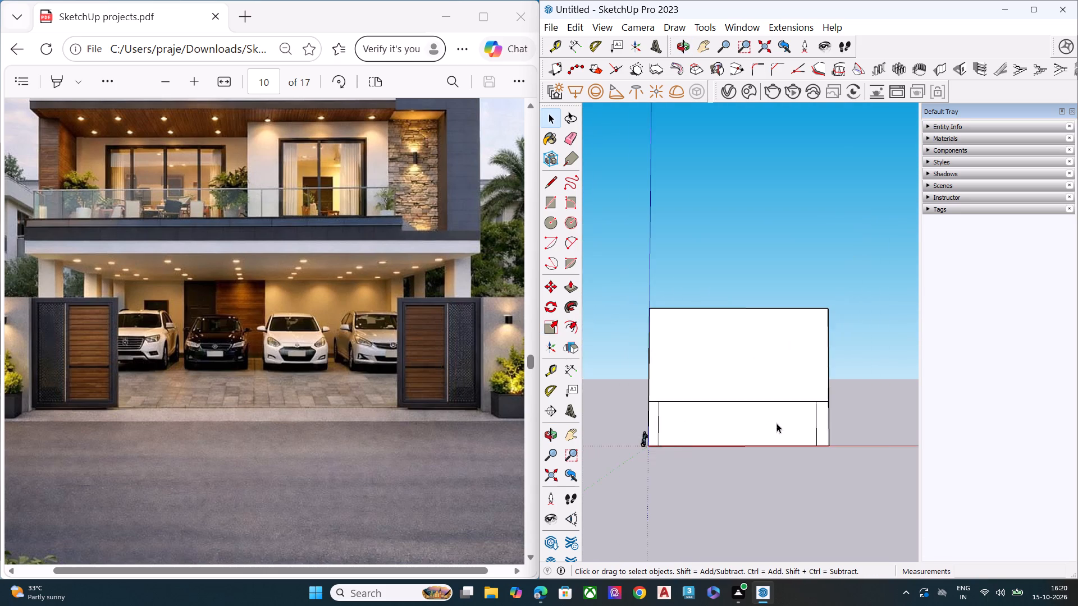
middle_drag(717, 428, 985, 518)
scroll(693, 393, up, 5)
middle_drag(686, 385, 867, 421)
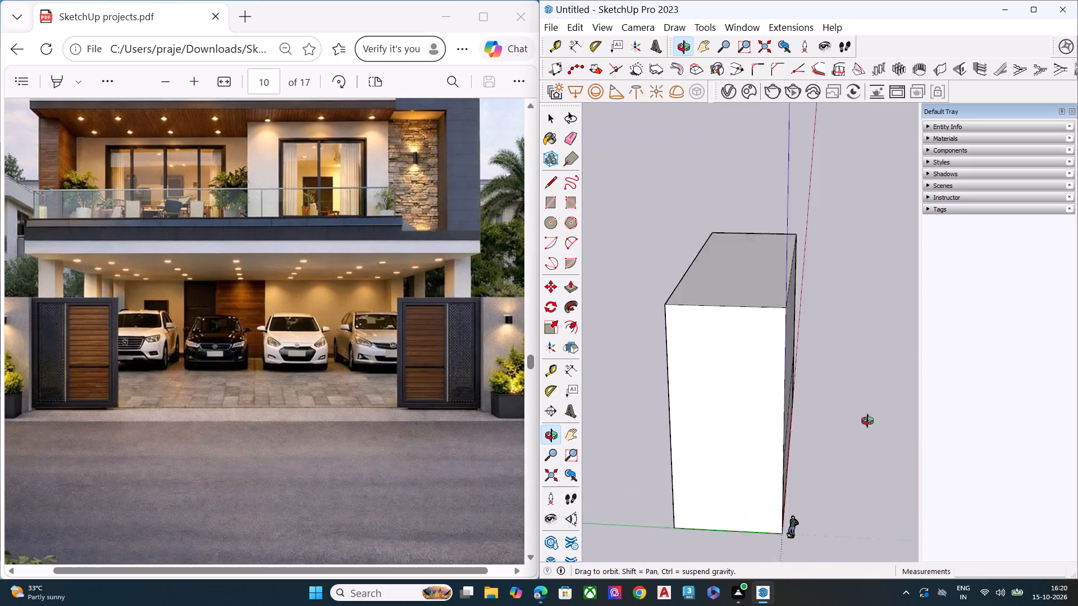
middle_drag(867, 421, 914, 429)
middle_drag(753, 363, 856, 359)
click(745, 371)
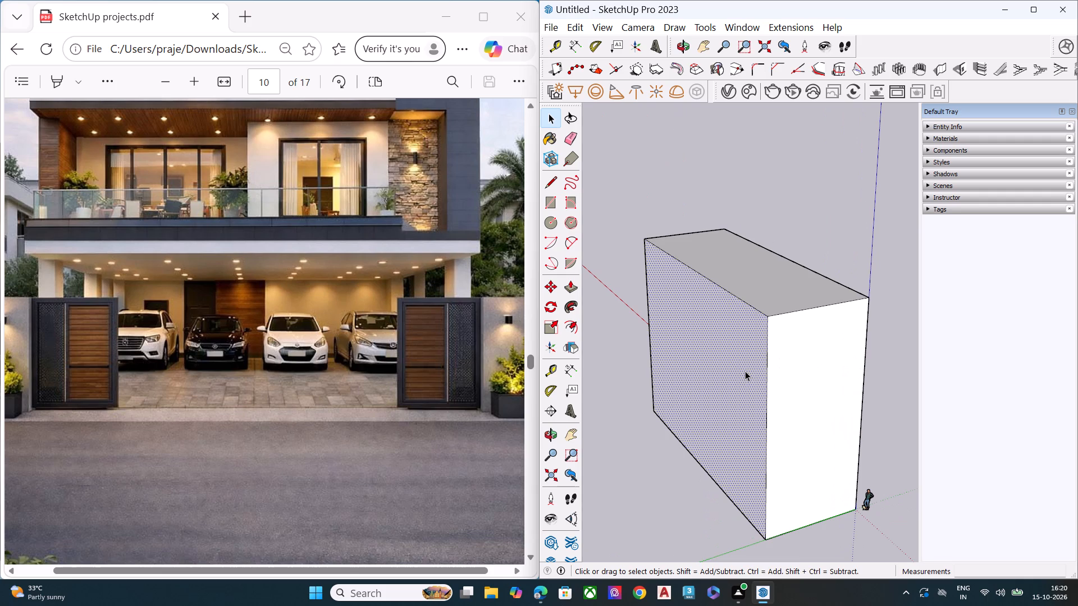
key(p)
click(745, 371)
click(682, 384)
key(space)
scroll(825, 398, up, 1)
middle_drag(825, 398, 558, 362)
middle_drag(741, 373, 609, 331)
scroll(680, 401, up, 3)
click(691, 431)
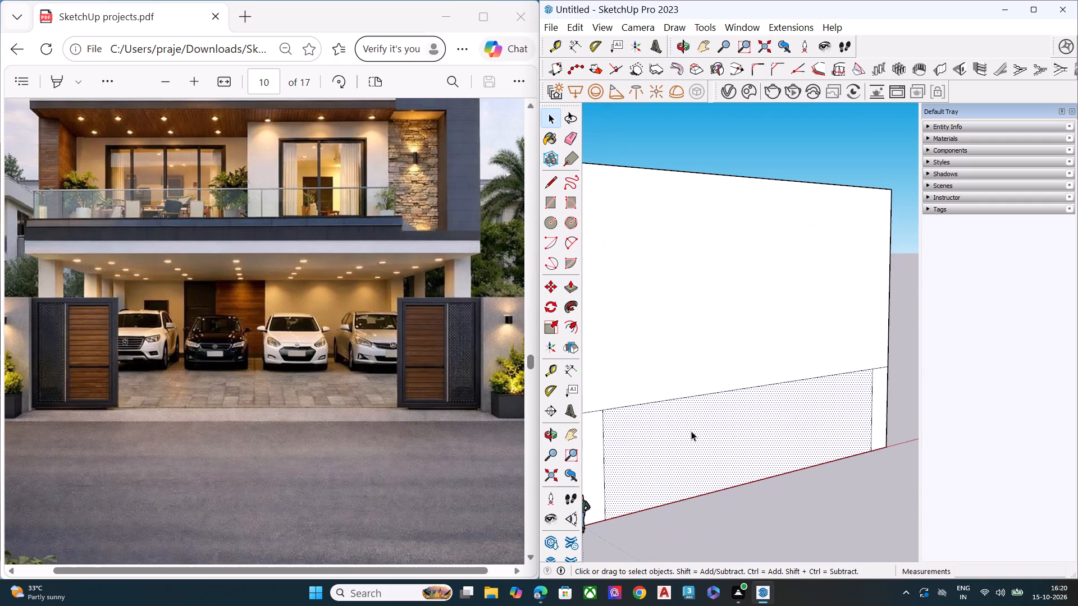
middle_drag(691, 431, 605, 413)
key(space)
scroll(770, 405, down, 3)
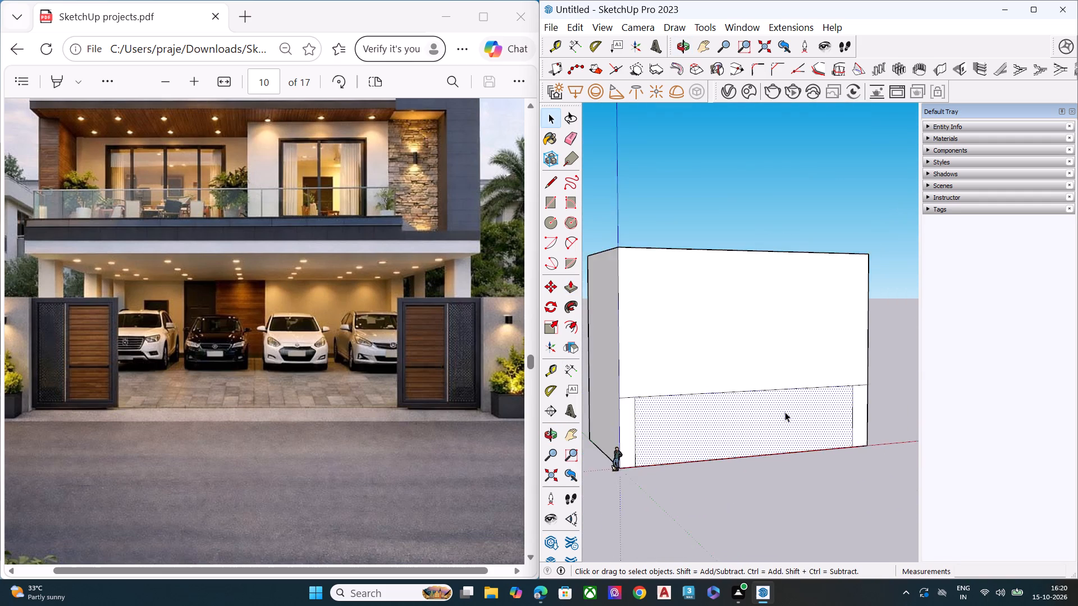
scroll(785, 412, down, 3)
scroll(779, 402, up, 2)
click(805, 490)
Copy all three segments of the ground-floor level line about 2' 4" upward on the front face to outline the slab band.
click(700, 396)
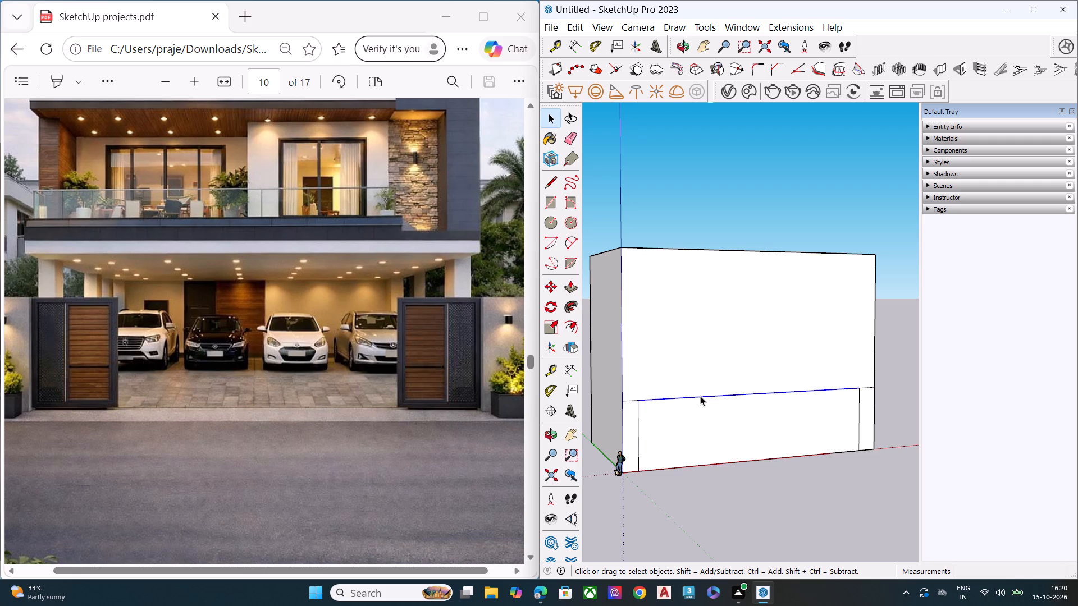
ctrl+click(631, 400)
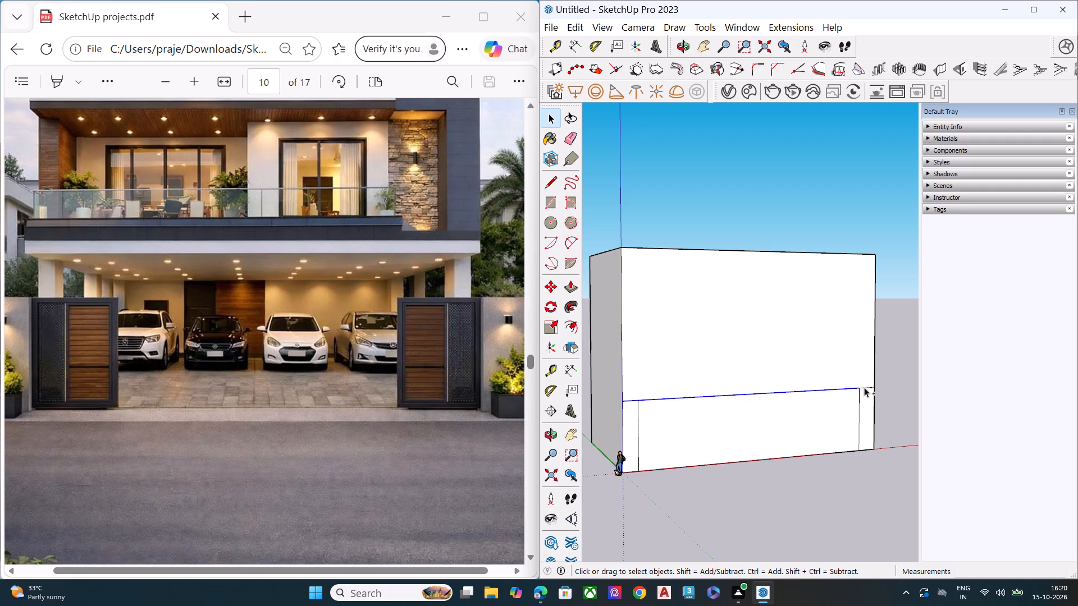
ctrl+click(864, 387)
key(m)
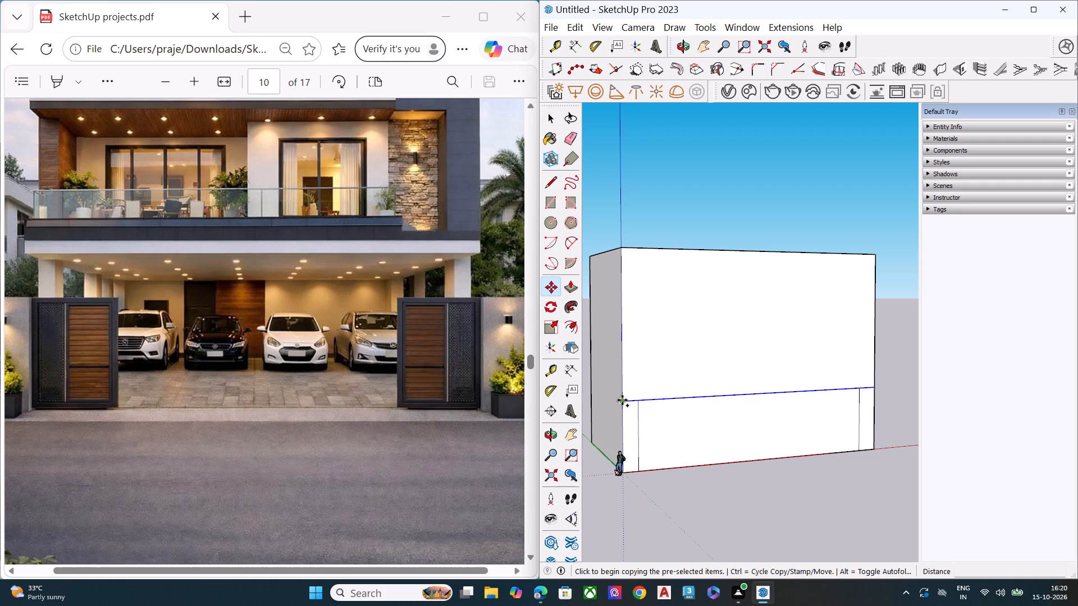
click(622, 400)
scroll(622, 392, up, 4)
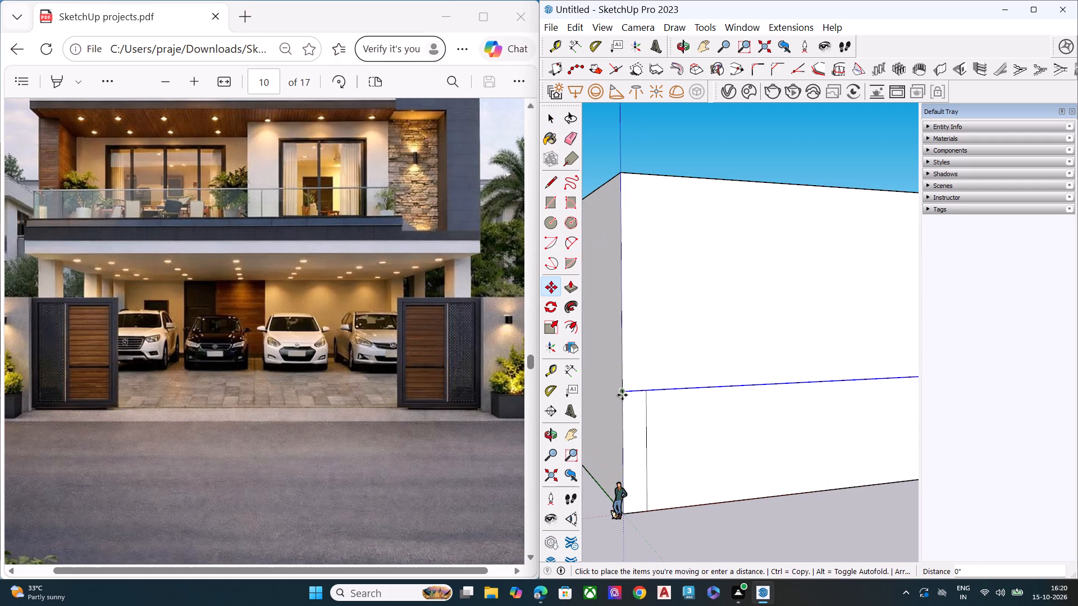
key(Escape)
click(624, 406)
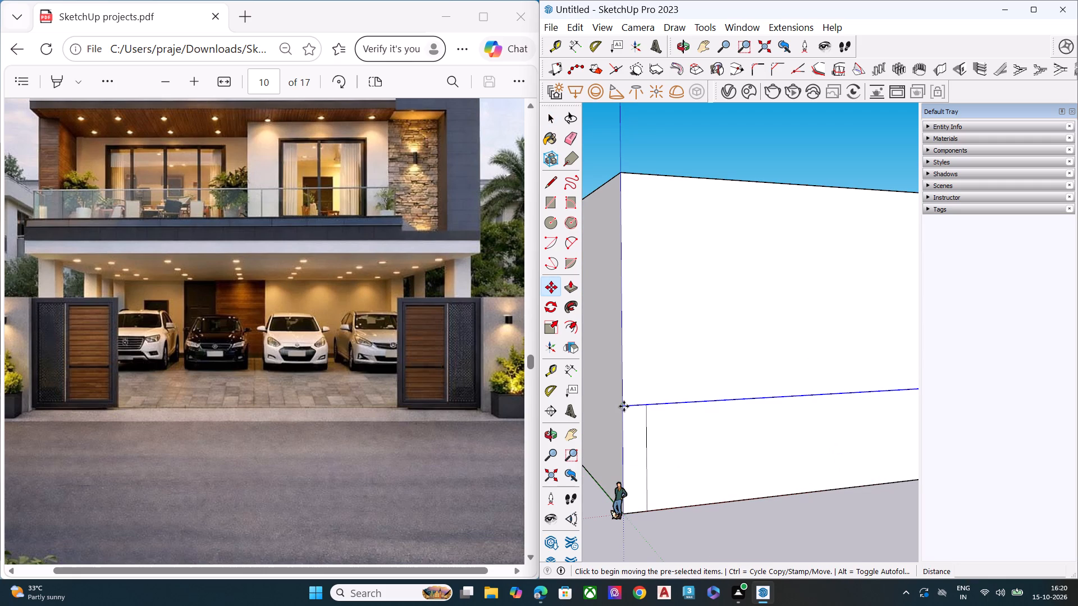
key(m)
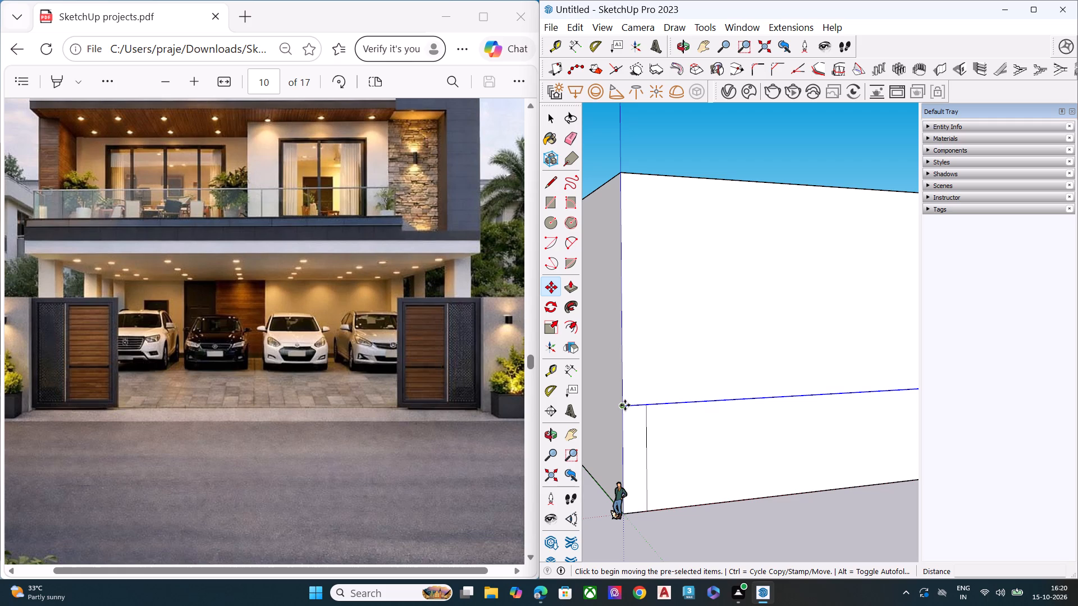
click(624, 407)
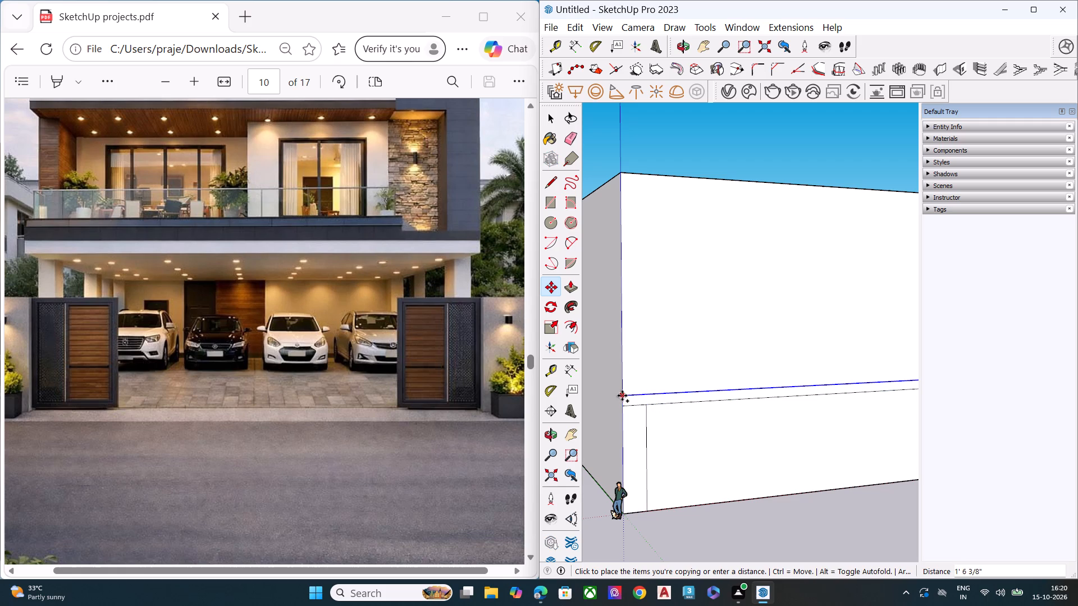
scroll(623, 393, down, 3)
middle_drag(635, 393, 730, 397)
scroll(727, 397, up, 3)
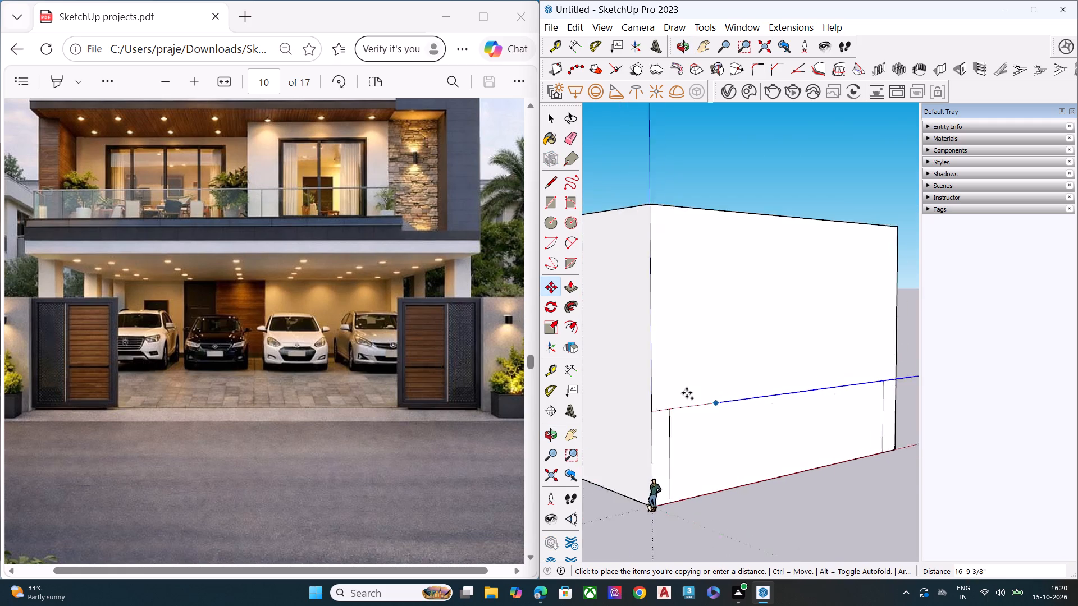
scroll(687, 393, up, 2)
scroll(686, 393, down, 1)
scroll(686, 393, up, 3)
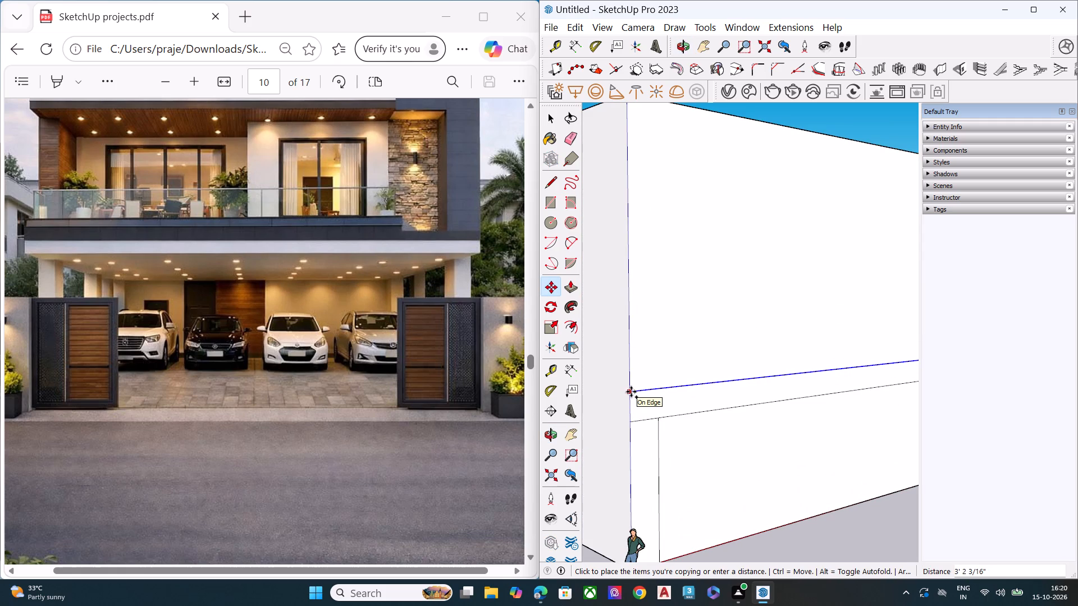
click(631, 400)
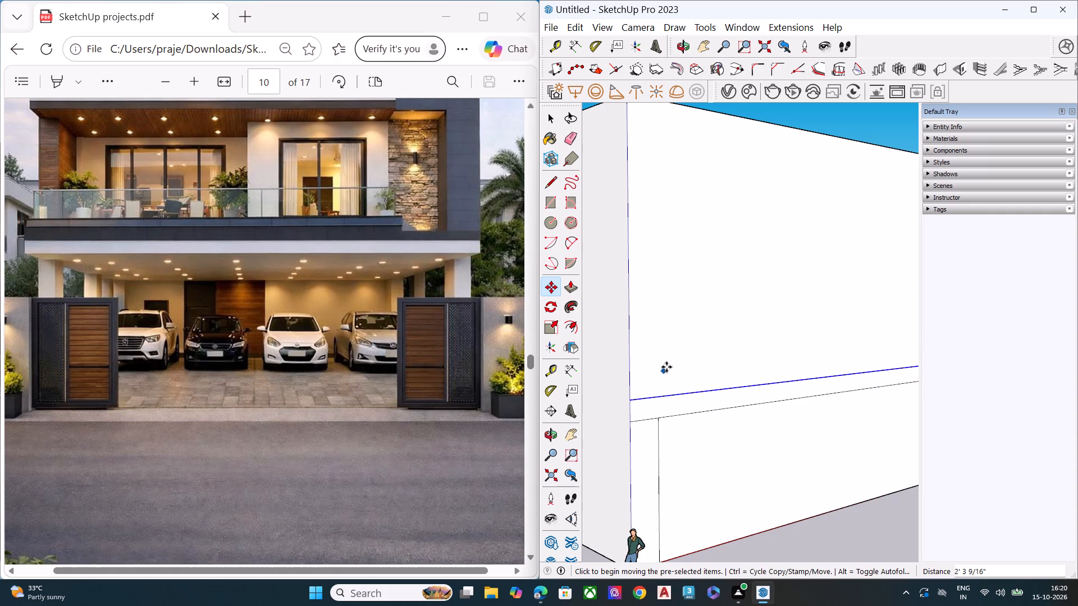
Move the copied level line further up the front face along the blue axis to make the slab band taller.
middle_drag(667, 352, 588, 298)
scroll(633, 334, down, 7)
middle_drag(626, 379, 646, 406)
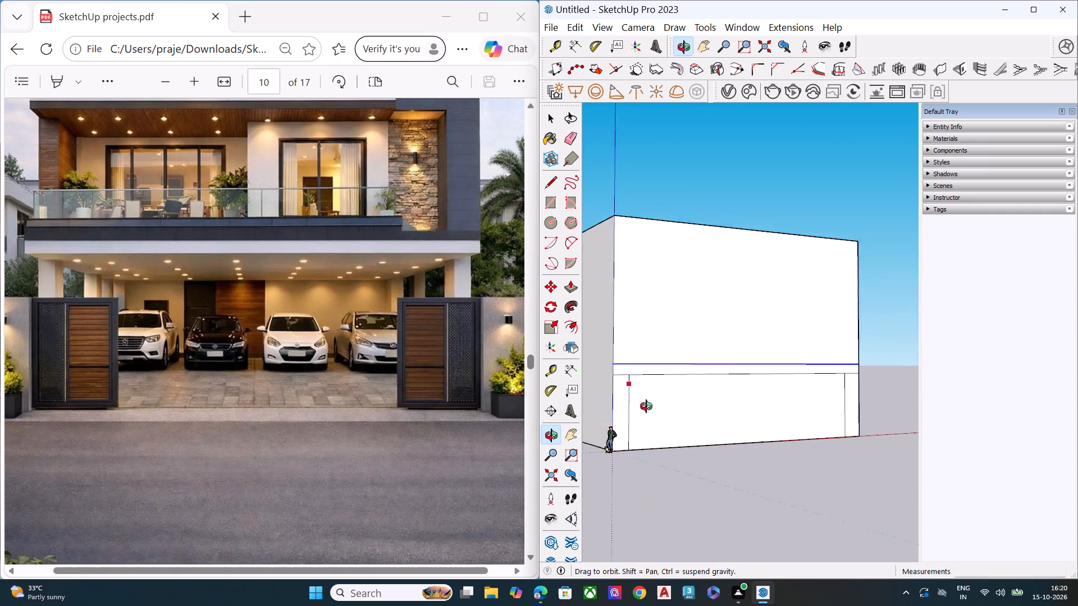
middle_drag(646, 406, 658, 420)
scroll(664, 415, up, 7)
scroll(647, 371, down, 7)
scroll(650, 368, up, 7)
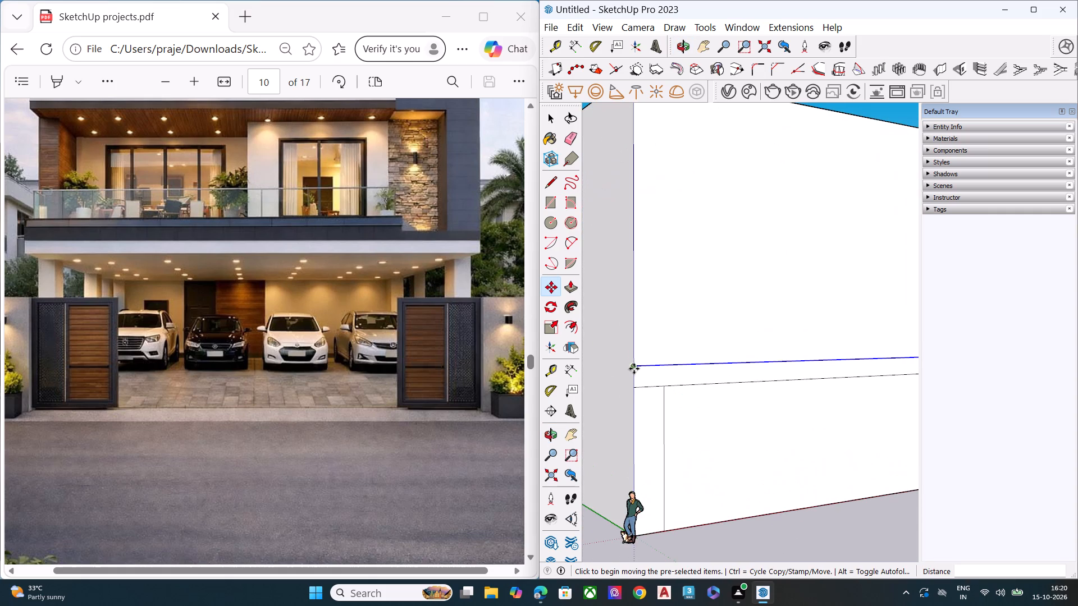
click(635, 368)
middle_drag(636, 357, 732, 434)
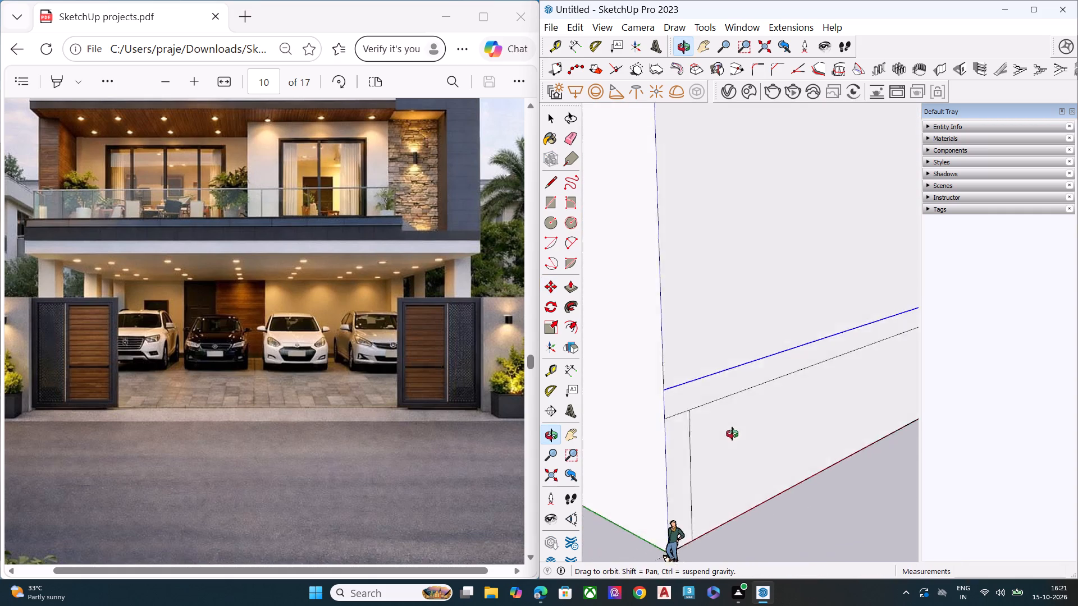
middle_drag(732, 434, 835, 451)
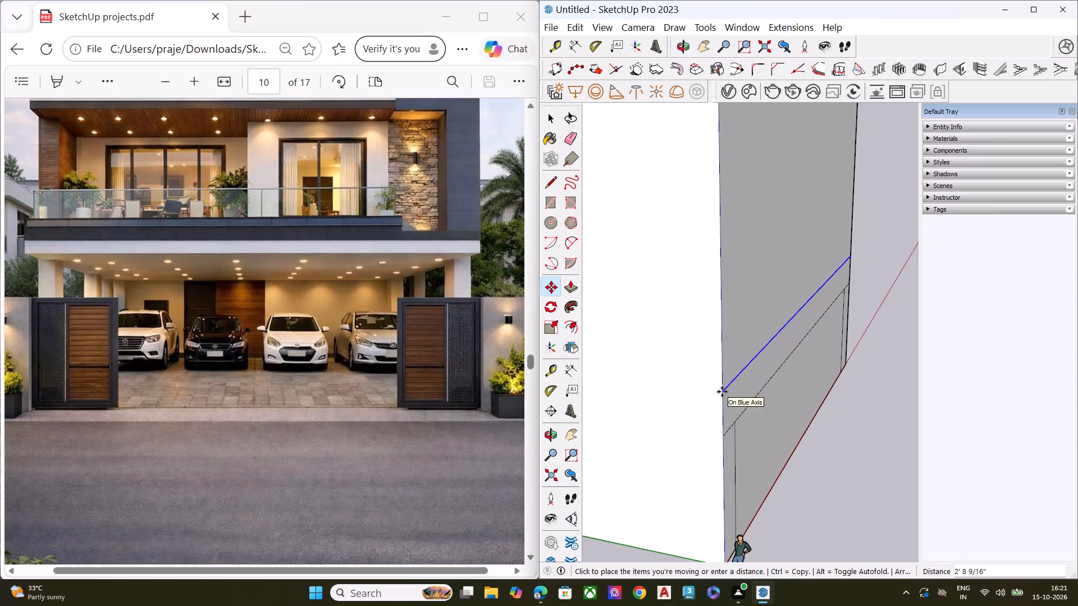
click(719, 397)
key(space)
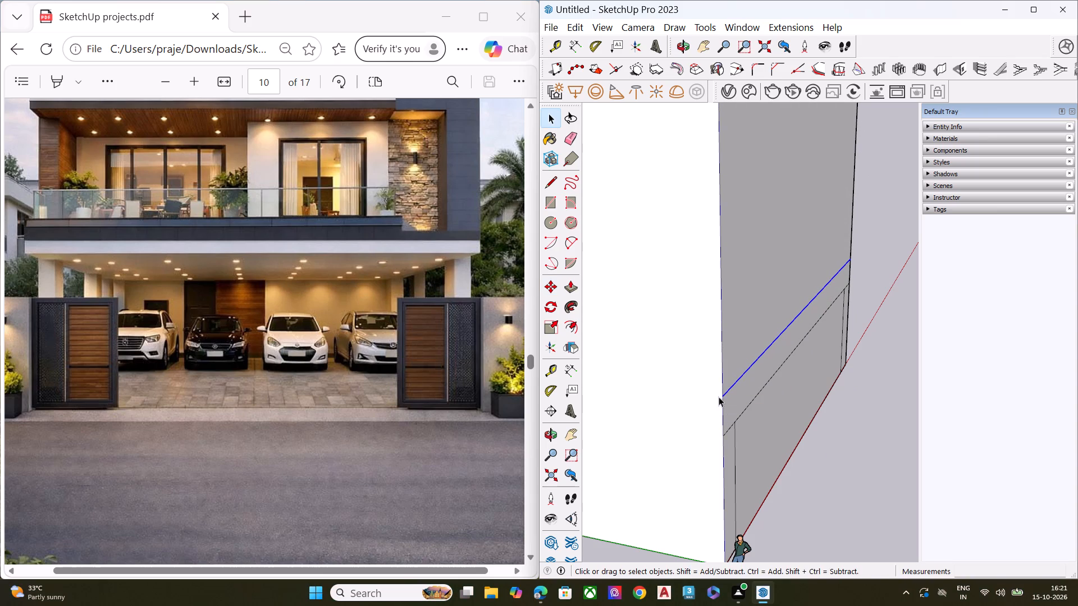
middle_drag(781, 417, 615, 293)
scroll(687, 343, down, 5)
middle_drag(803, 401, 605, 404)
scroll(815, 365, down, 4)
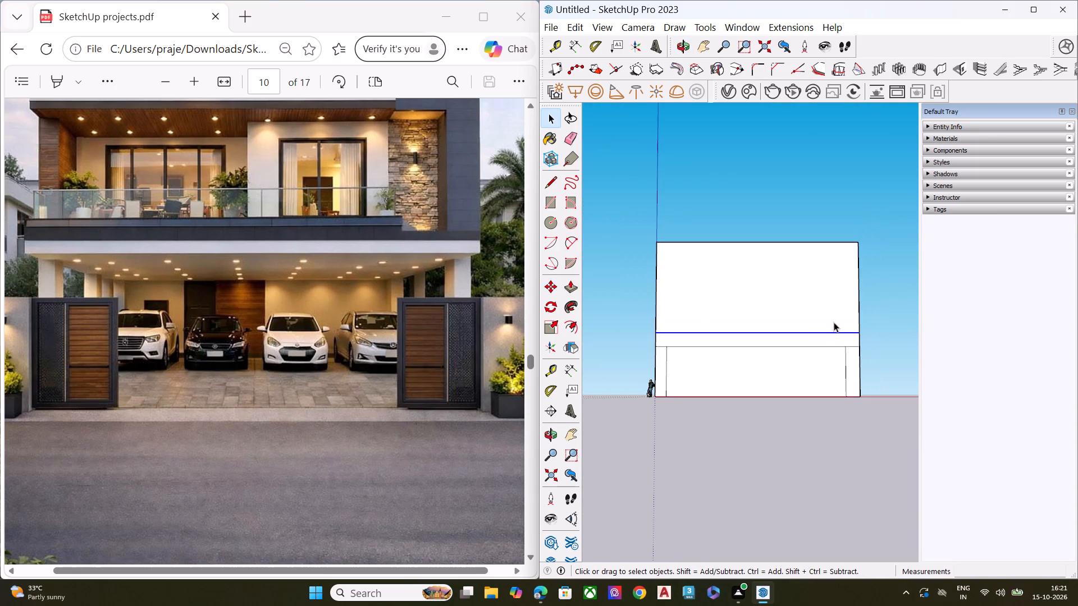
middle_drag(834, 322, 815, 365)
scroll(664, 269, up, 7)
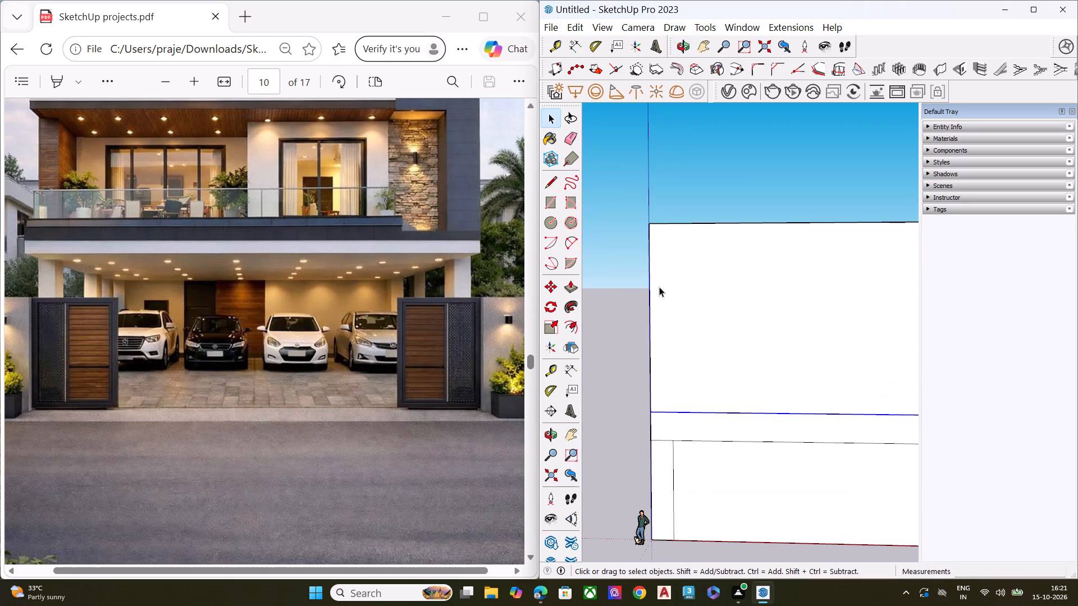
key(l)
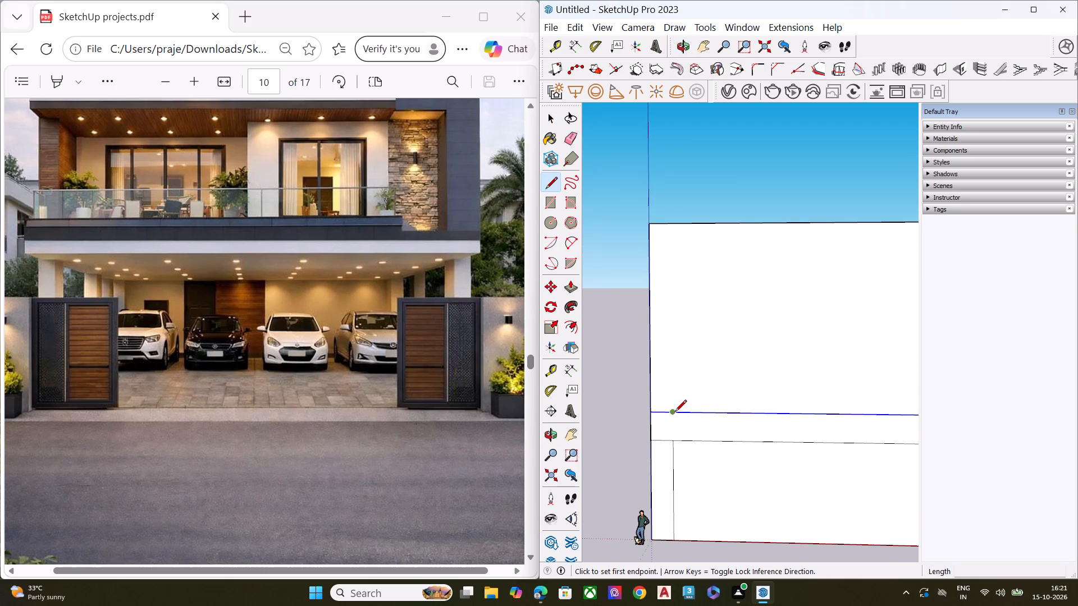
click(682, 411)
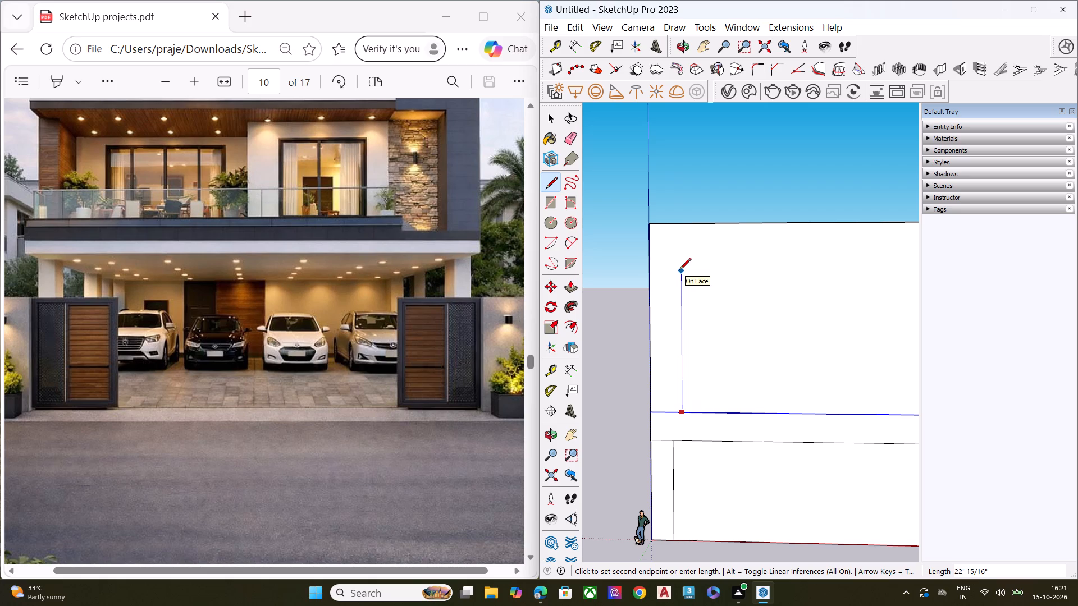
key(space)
Copy the front face's top edge a little over 5' down the face to outline the upper slab band.
scroll(643, 291, down, 3)
scroll(640, 292, up, 1)
scroll(640, 292, down, 5)
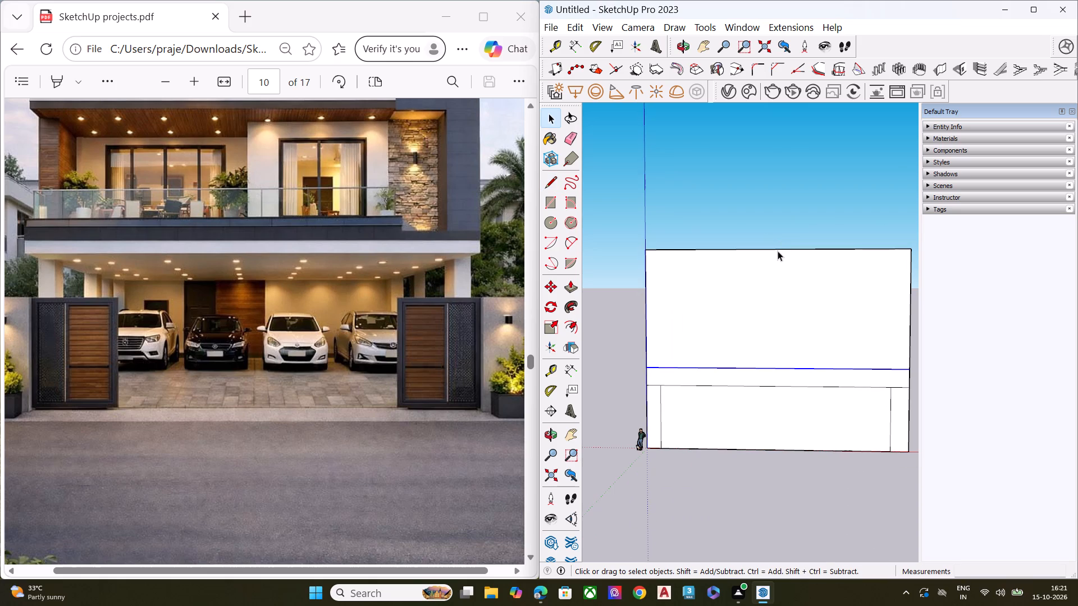
click(780, 250)
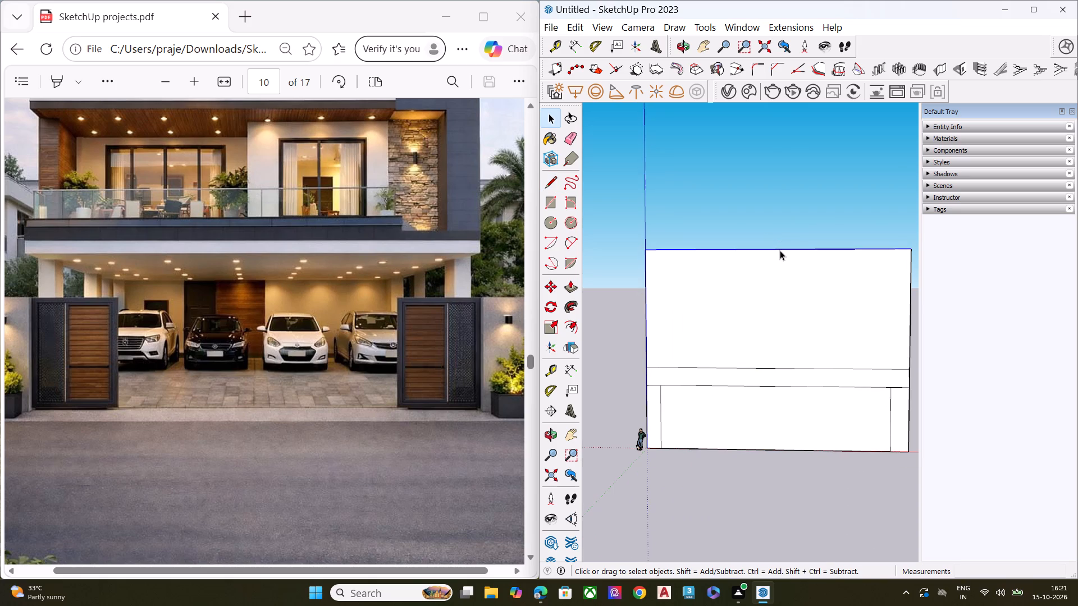
text(,M)
click(909, 250)
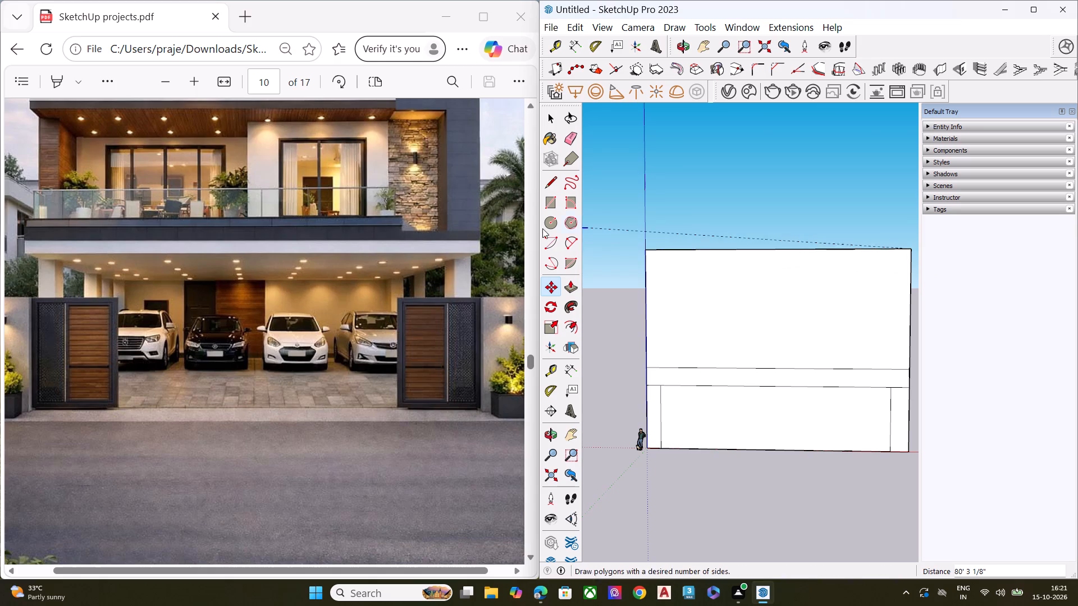
scroll(477, 231, down, 1)
scroll(443, 241, up, 5)
scroll(446, 241, down, 3)
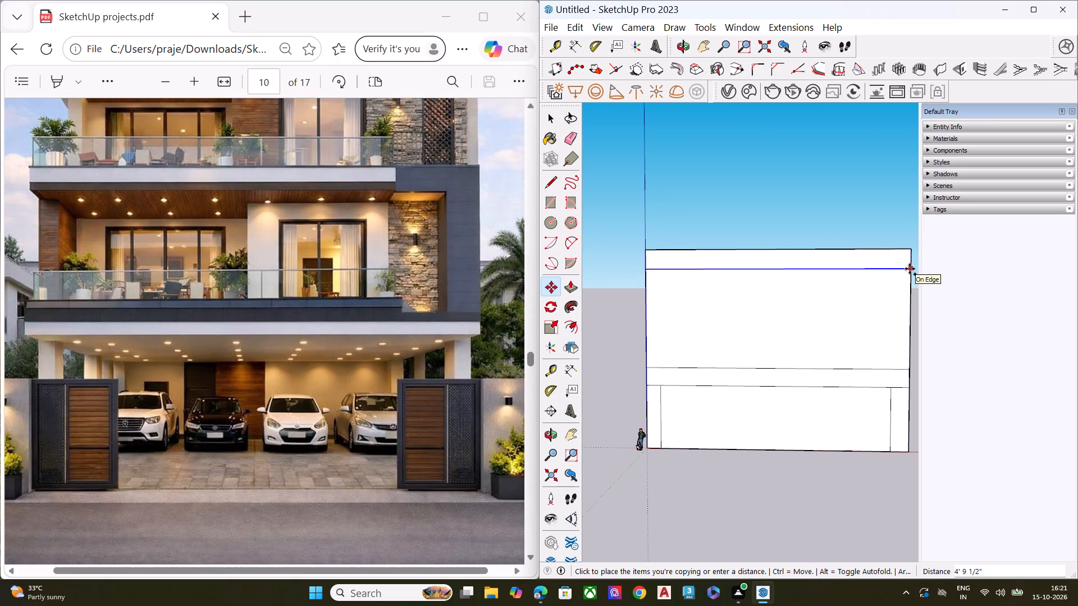
scroll(910, 269, up, 3)
scroll(908, 271, down, 3)
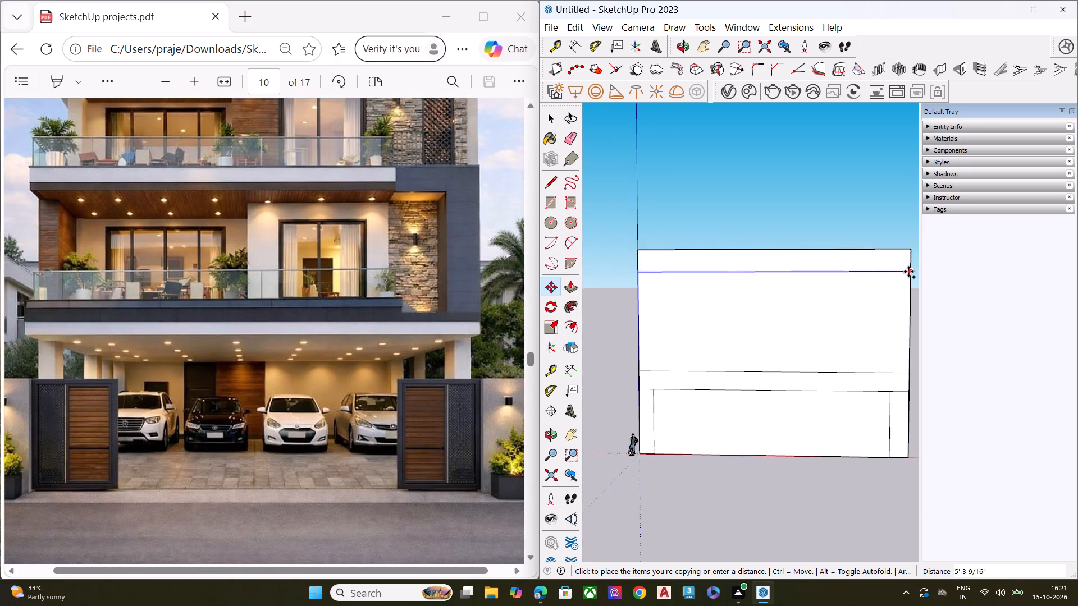
scroll(908, 272, up, 2)
scroll(910, 271, down, 1)
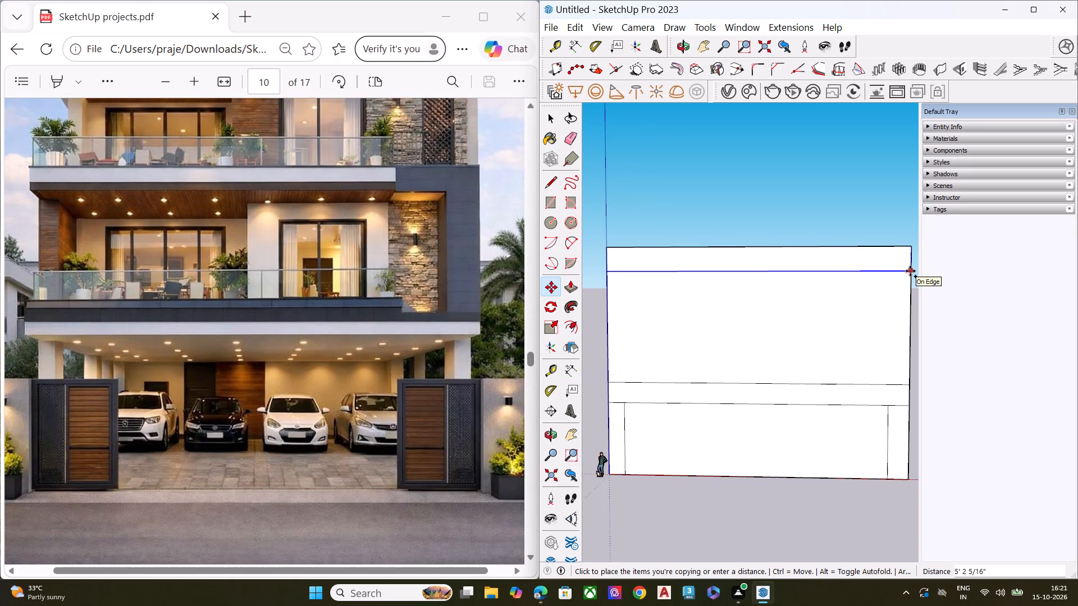
click(911, 274)
key(space)
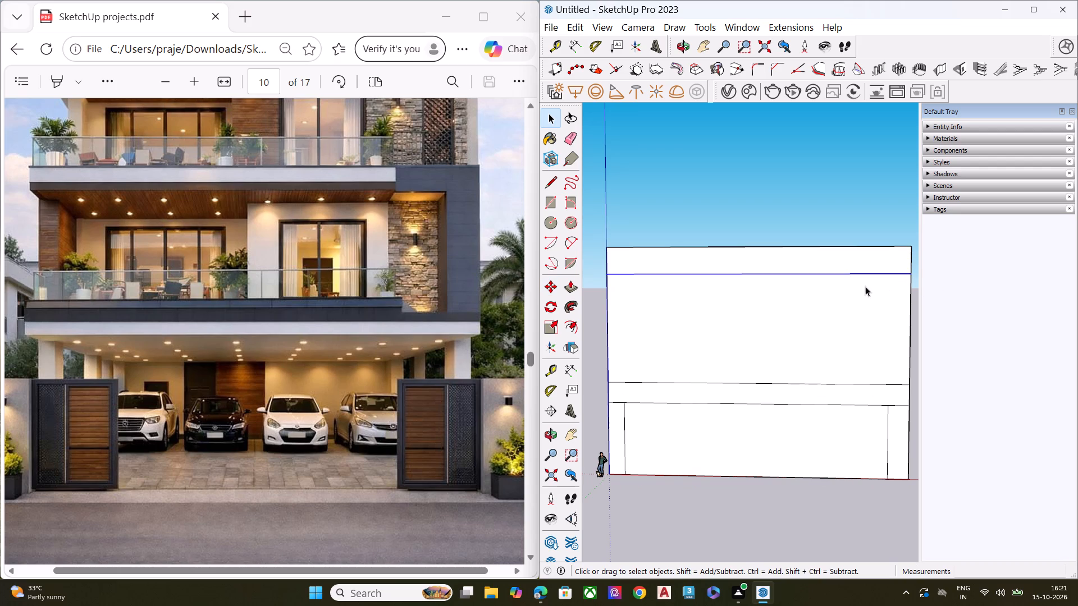
Draw a vertical line about 23' long between the two slab bands near the front face's left end.
middle_drag(632, 304, 645, 297)
key(l)
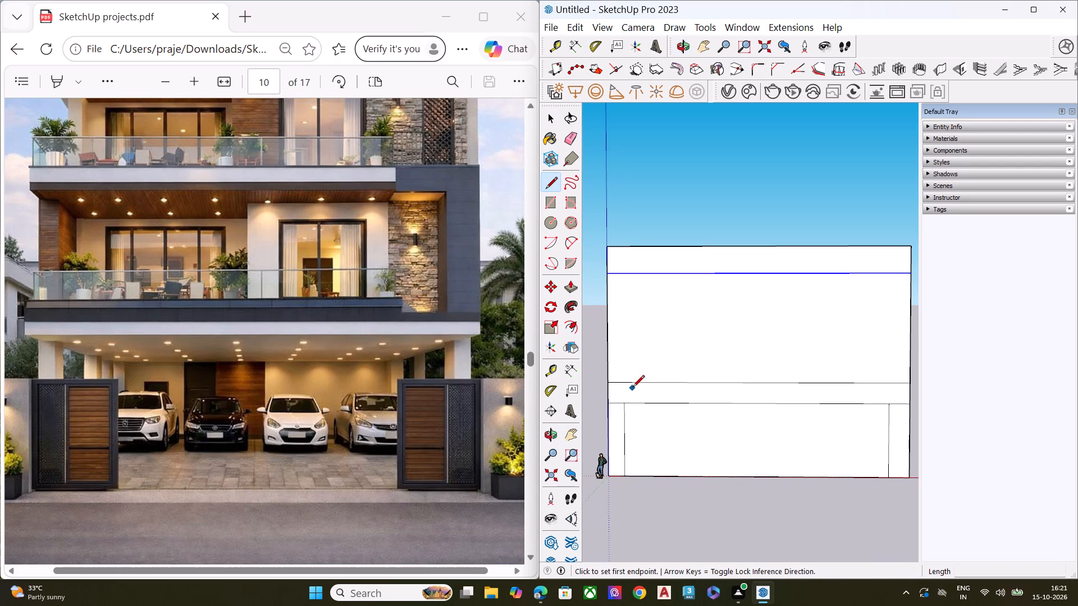
click(636, 381)
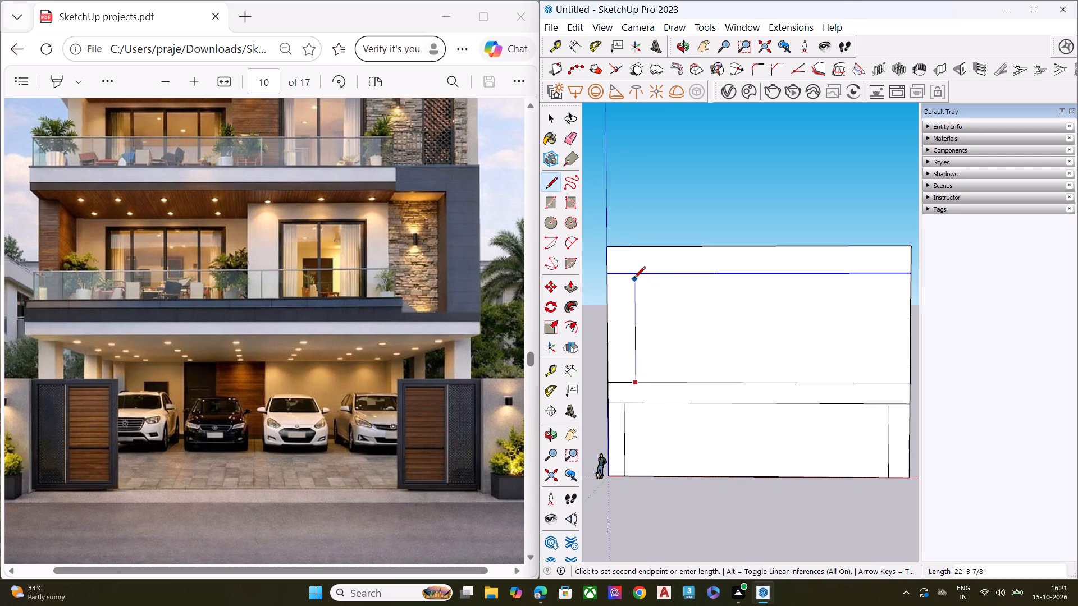
click(633, 275)
key(space)
Draw a matching vertical line about 23' 6" long between the slab bands near the front face's right end.
scroll(602, 285, down, 2)
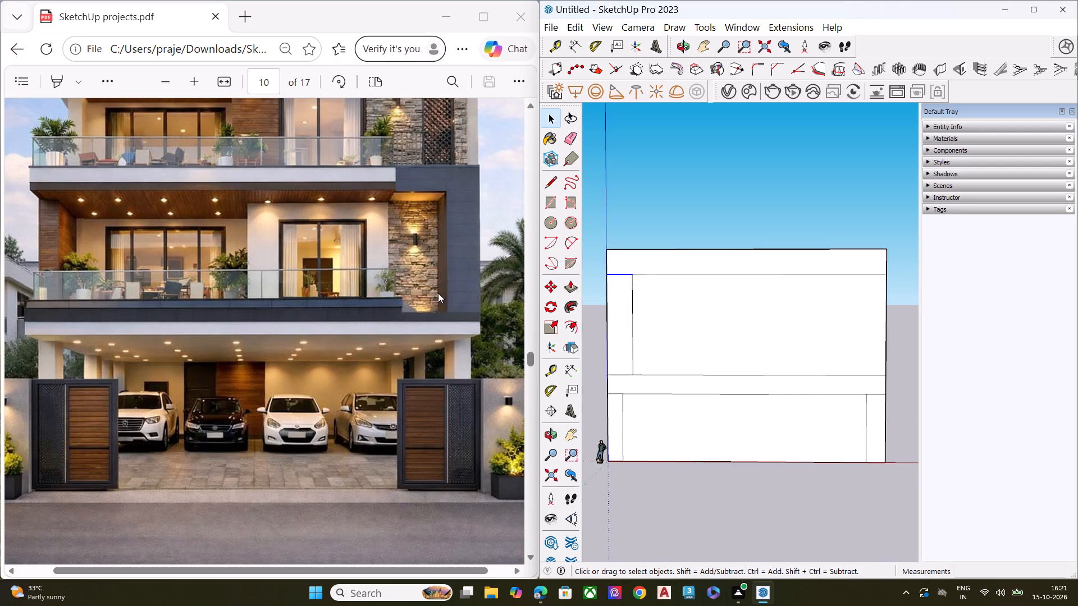
middle_drag(753, 316, 1016, 332)
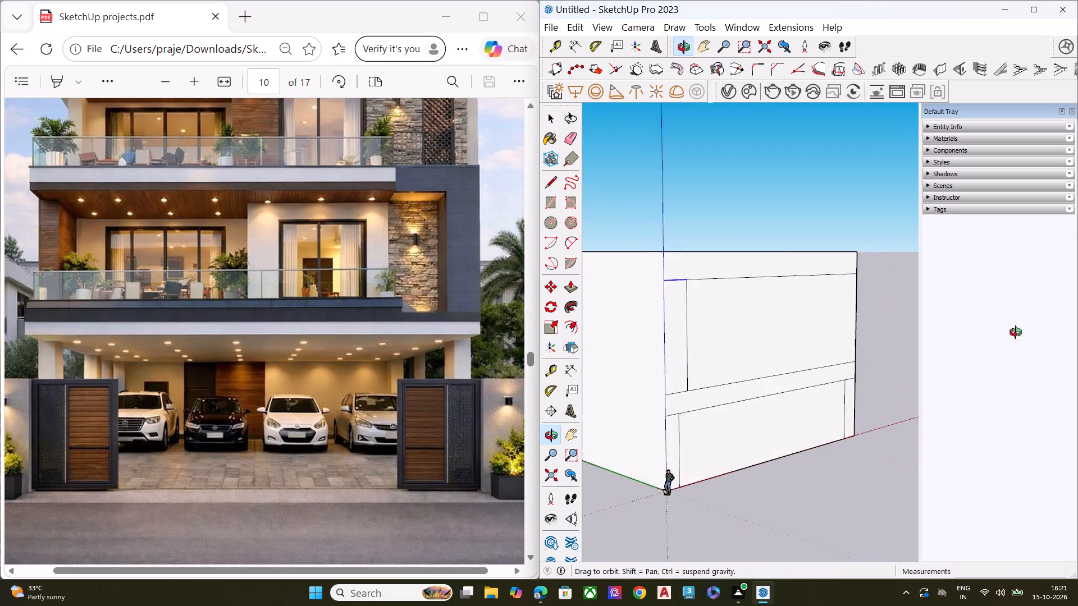
middle_drag(1016, 332, 826, 328)
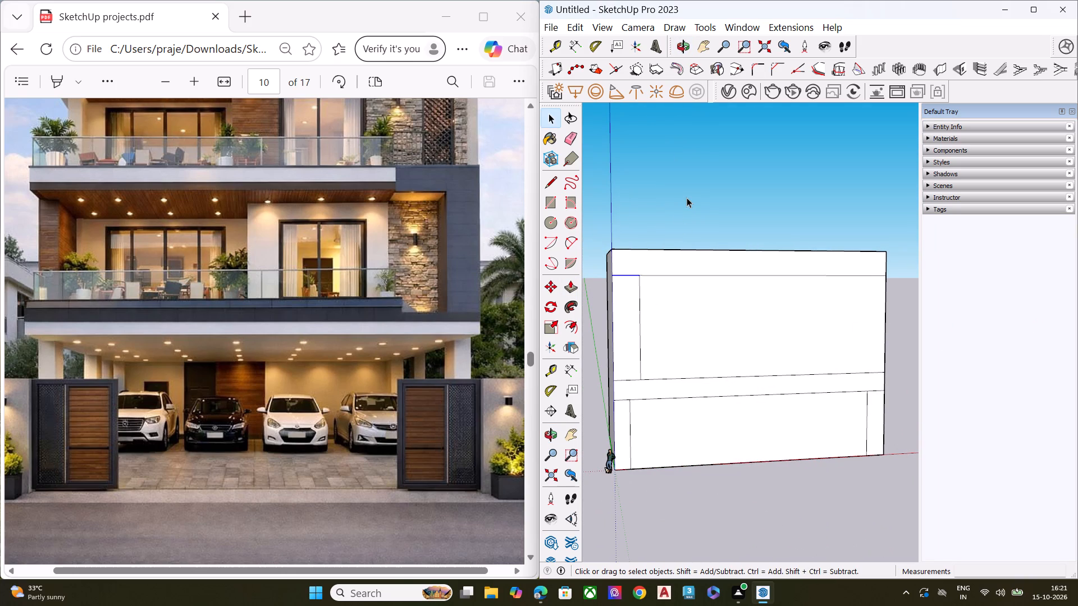
scroll(582, 343, down, 1)
middle_drag(862, 372, 844, 375)
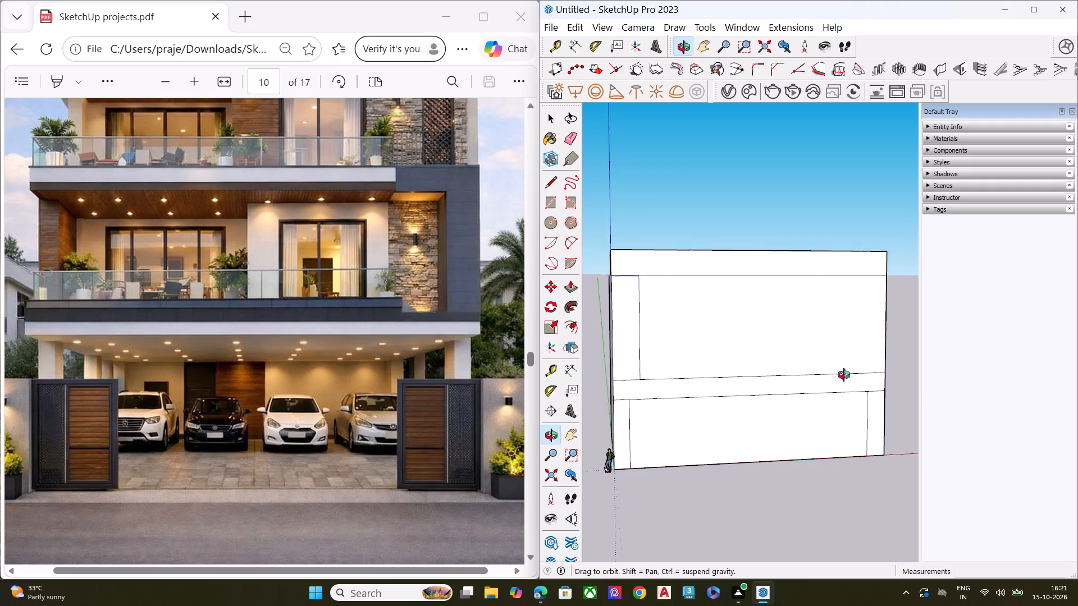
middle_drag(844, 375, 798, 375)
key(l)
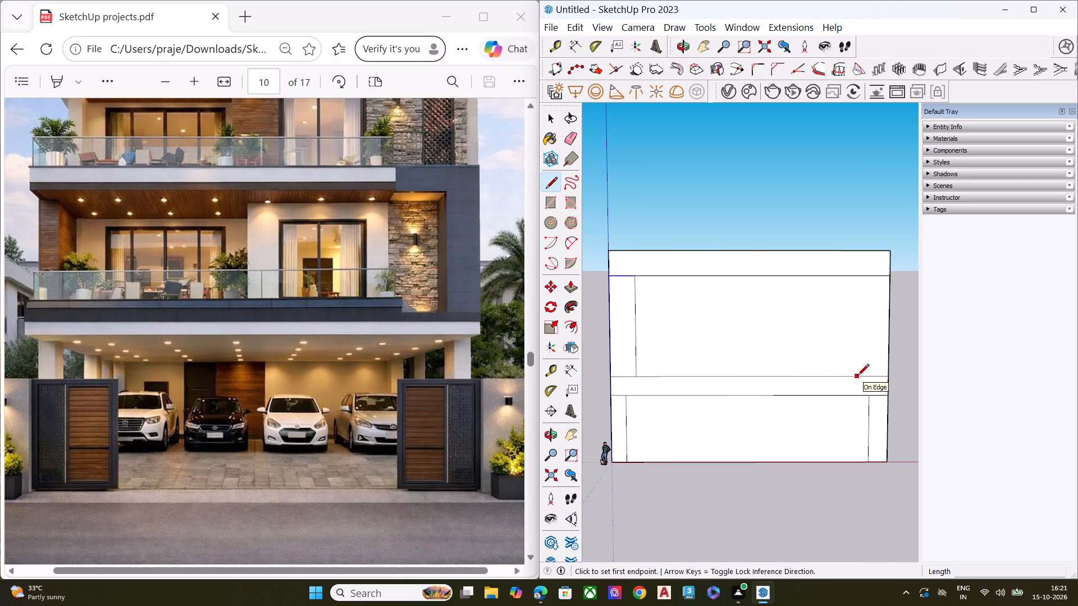
click(857, 377)
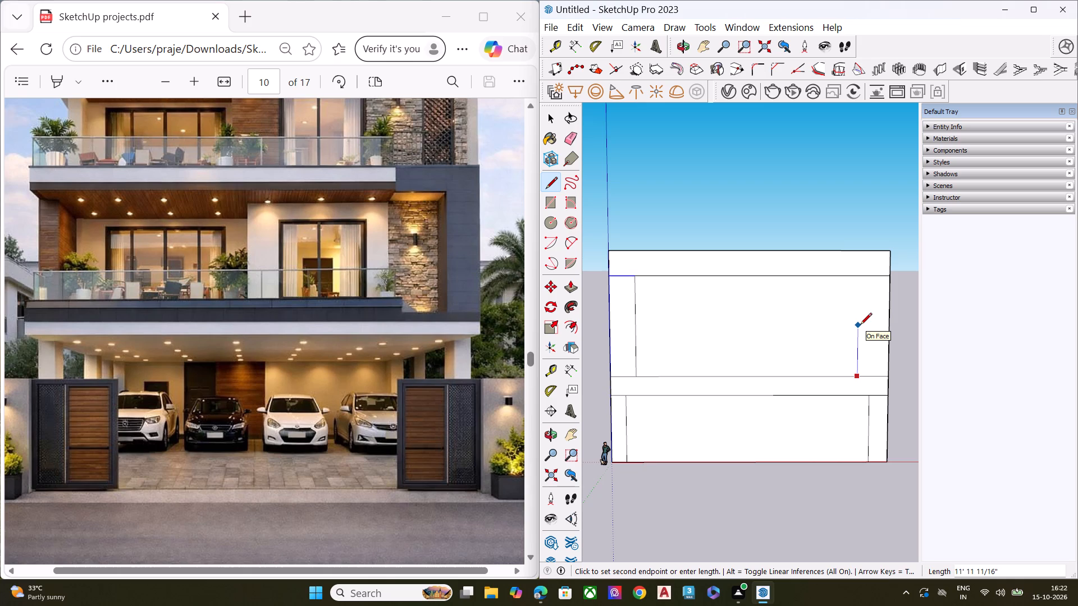
click(860, 280)
key(space)
Push/Pull the box's top face slightly upward to thicken the upper slab band.
middle_drag(830, 287, 797, 341)
click(788, 248)
key(p)
click(788, 248)
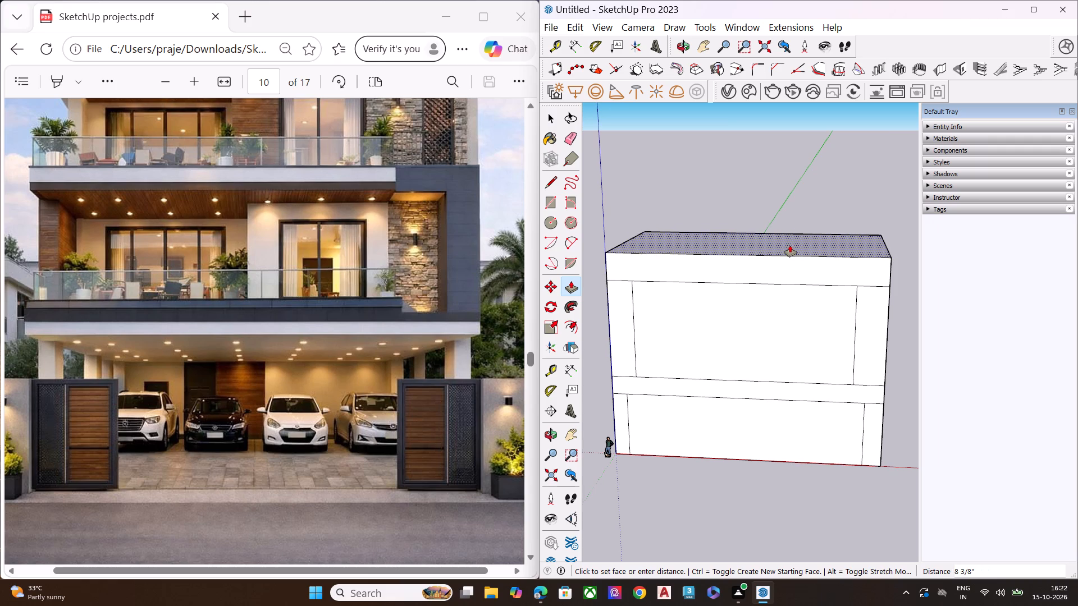
click(790, 245)
key(space)
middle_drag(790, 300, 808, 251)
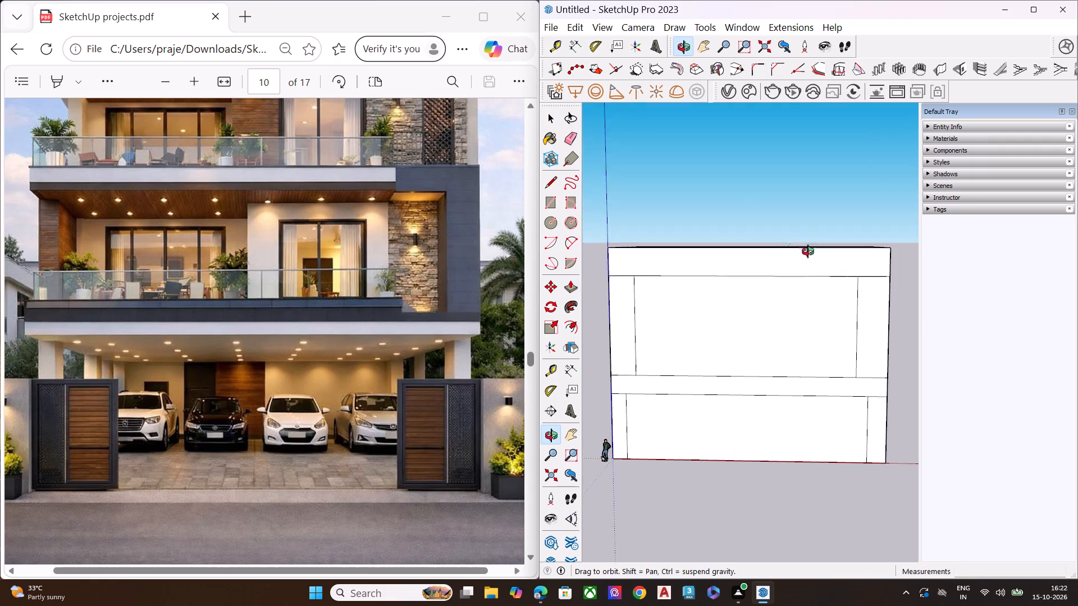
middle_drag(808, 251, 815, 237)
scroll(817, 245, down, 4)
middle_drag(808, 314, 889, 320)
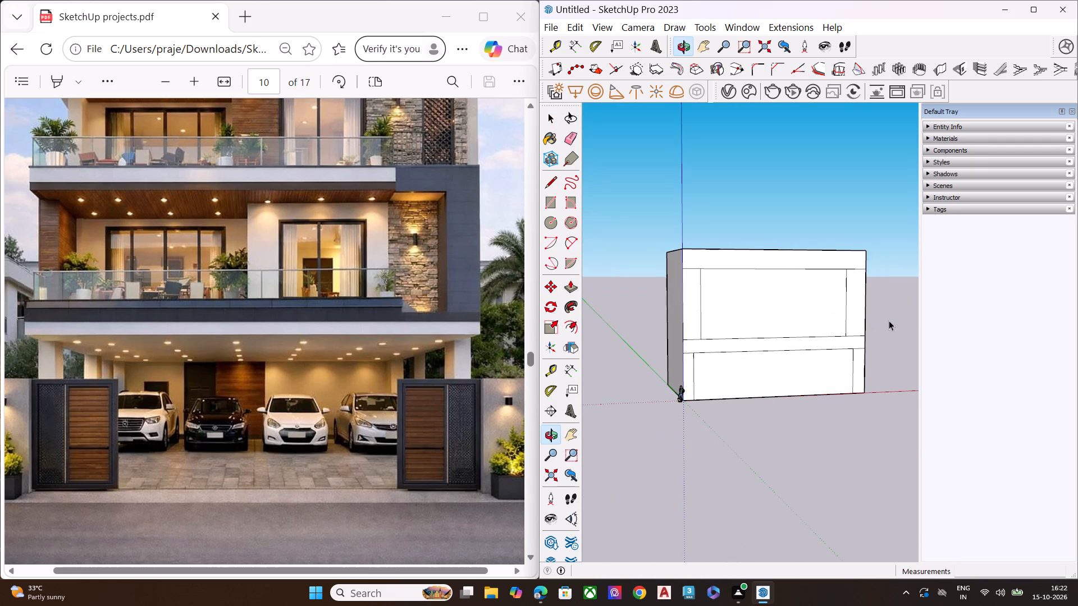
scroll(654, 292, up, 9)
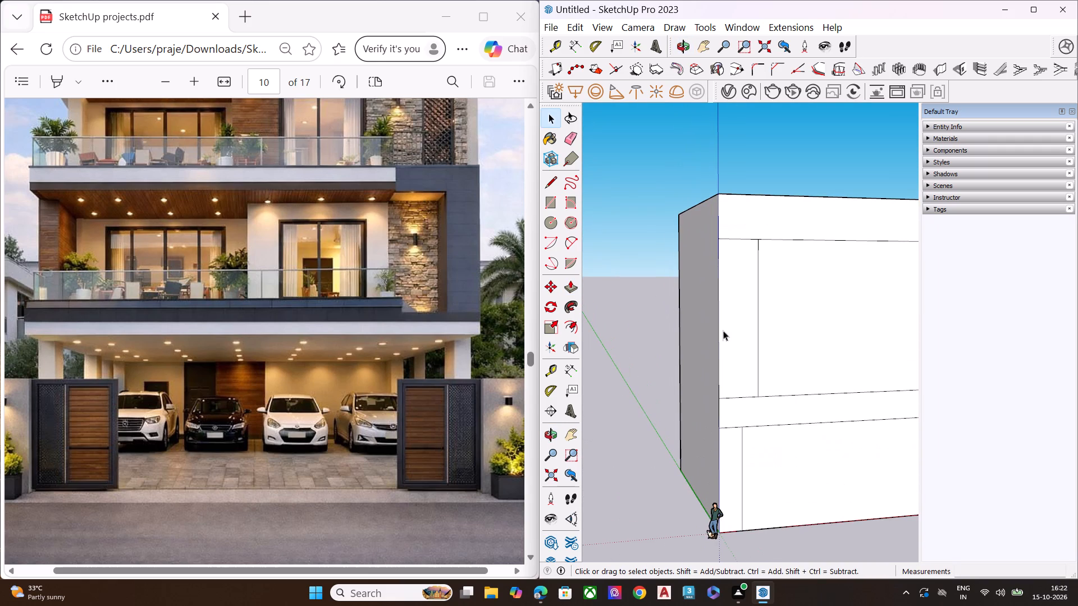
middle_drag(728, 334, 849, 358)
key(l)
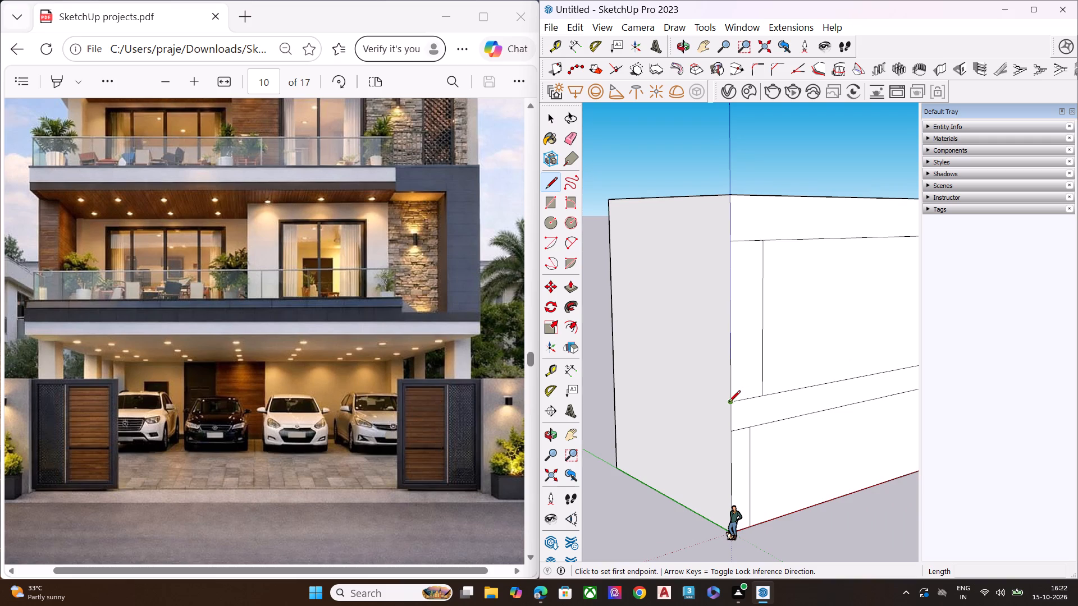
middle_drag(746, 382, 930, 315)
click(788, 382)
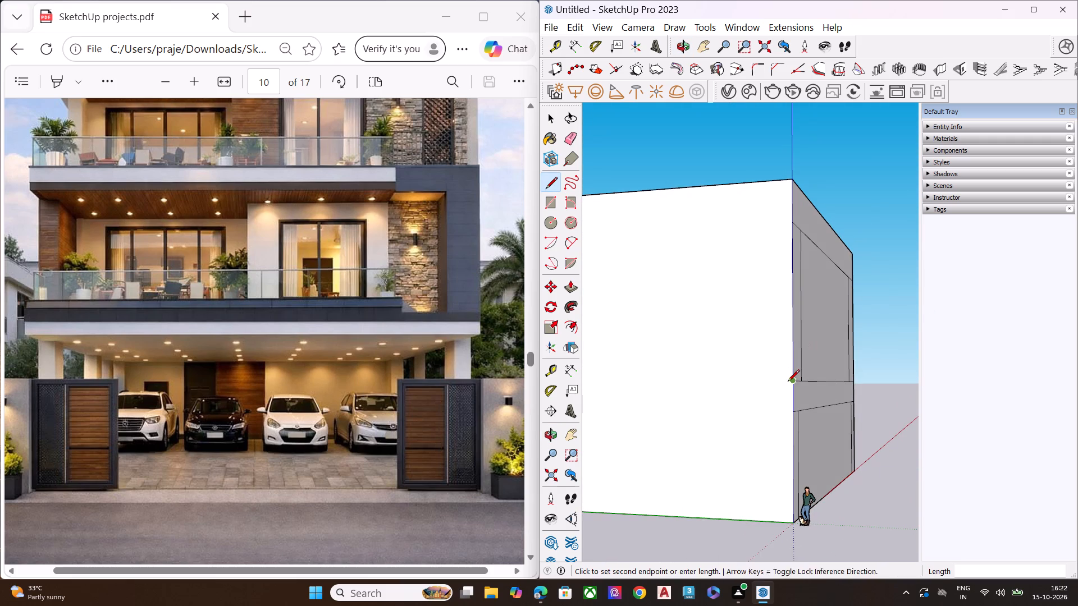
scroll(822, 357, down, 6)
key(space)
Draw a line along the green axis across the full left side face, level with the lower slab band's top edge.
scroll(806, 370, up, 1)
scroll(806, 370, down, 1)
scroll(806, 370, up, 6)
scroll(806, 370, down, 1)
scroll(806, 370, up, 3)
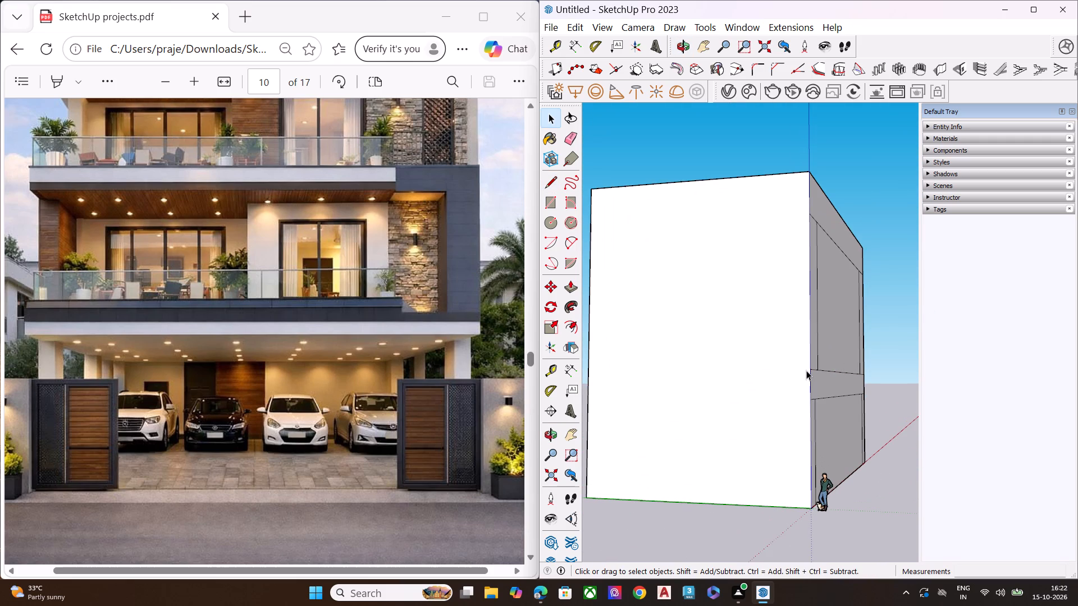
key(l)
middle_drag(816, 371, 765, 435)
scroll(777, 417, up, 1)
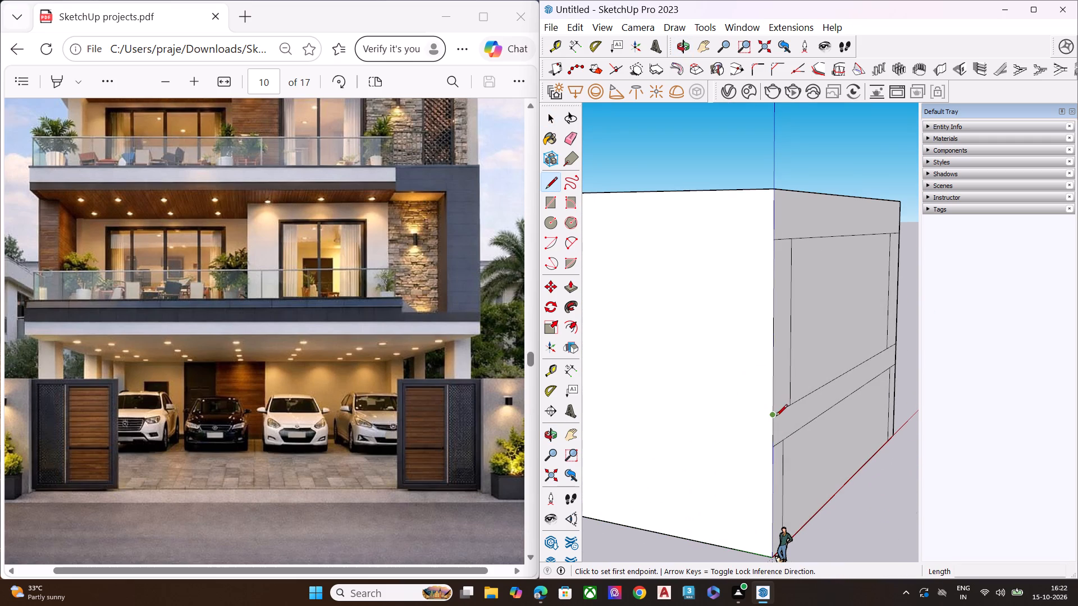
click(771, 415)
scroll(824, 383, down, 6)
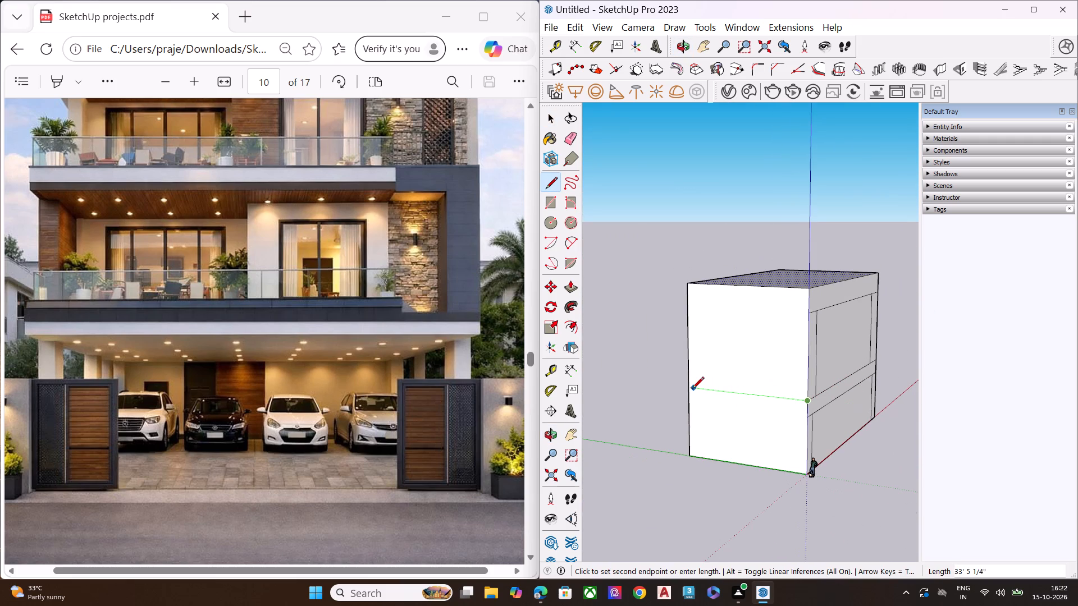
click(689, 388)
key(space)
Draw a line about 36' 7" long across the left side face, level with the upper slab band's bottom edge.
scroll(806, 302, up, 3)
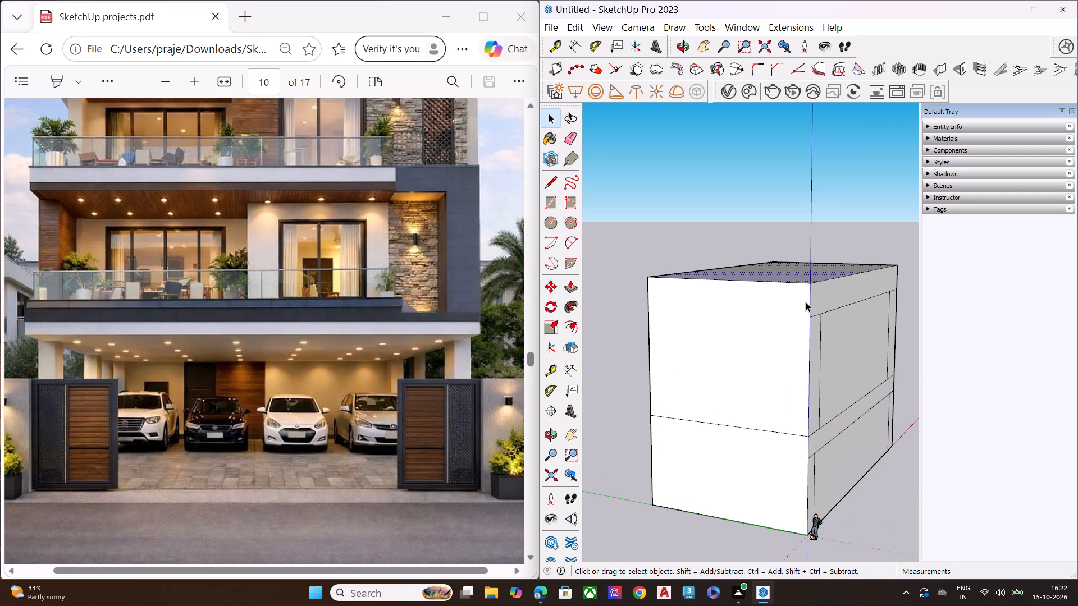
key(l)
click(807, 318)
click(646, 310)
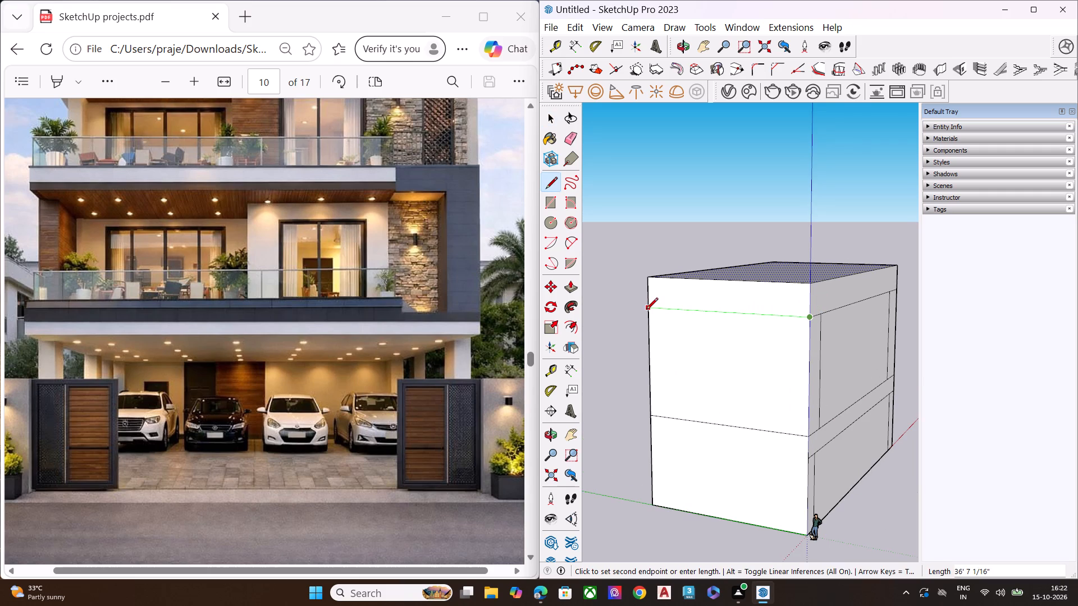
key(space)
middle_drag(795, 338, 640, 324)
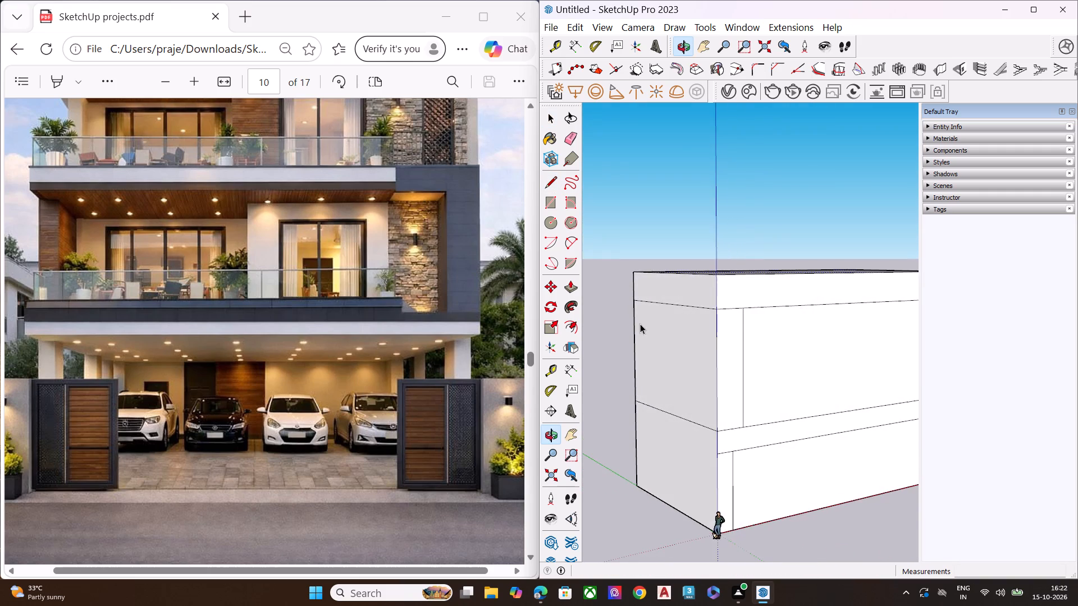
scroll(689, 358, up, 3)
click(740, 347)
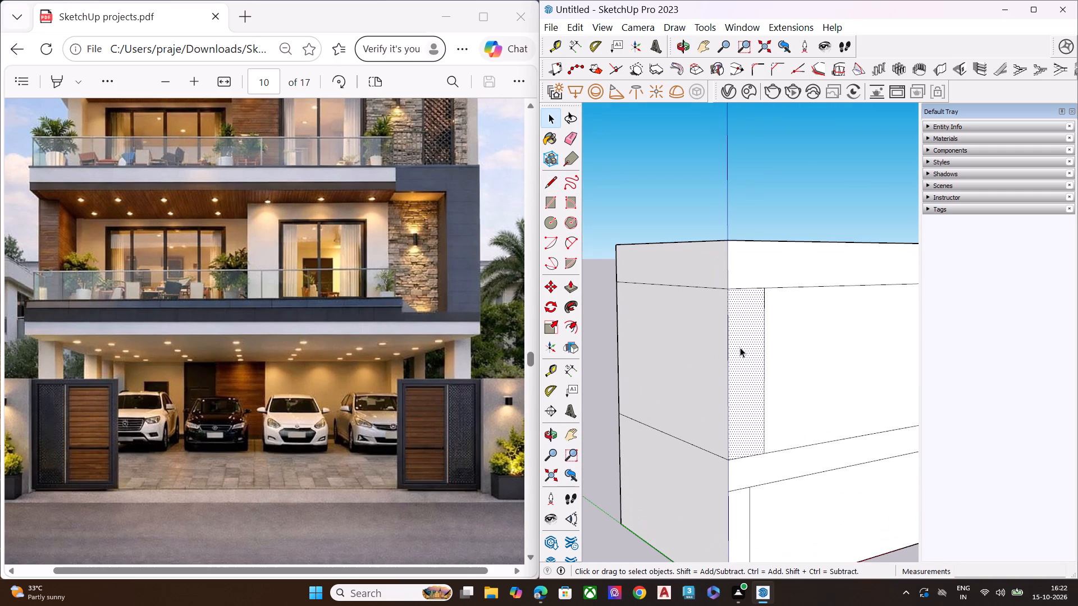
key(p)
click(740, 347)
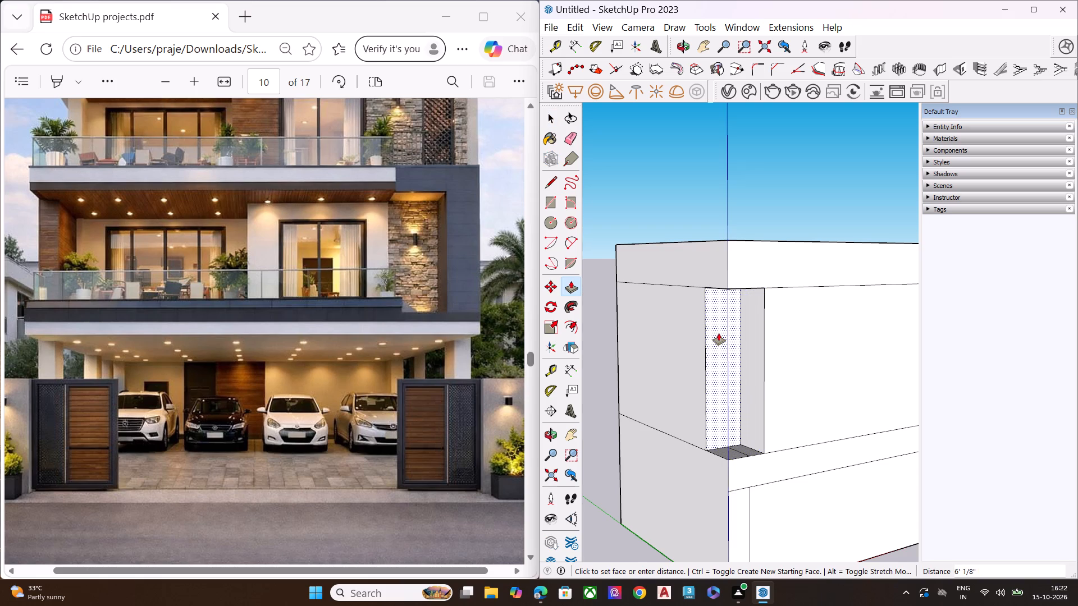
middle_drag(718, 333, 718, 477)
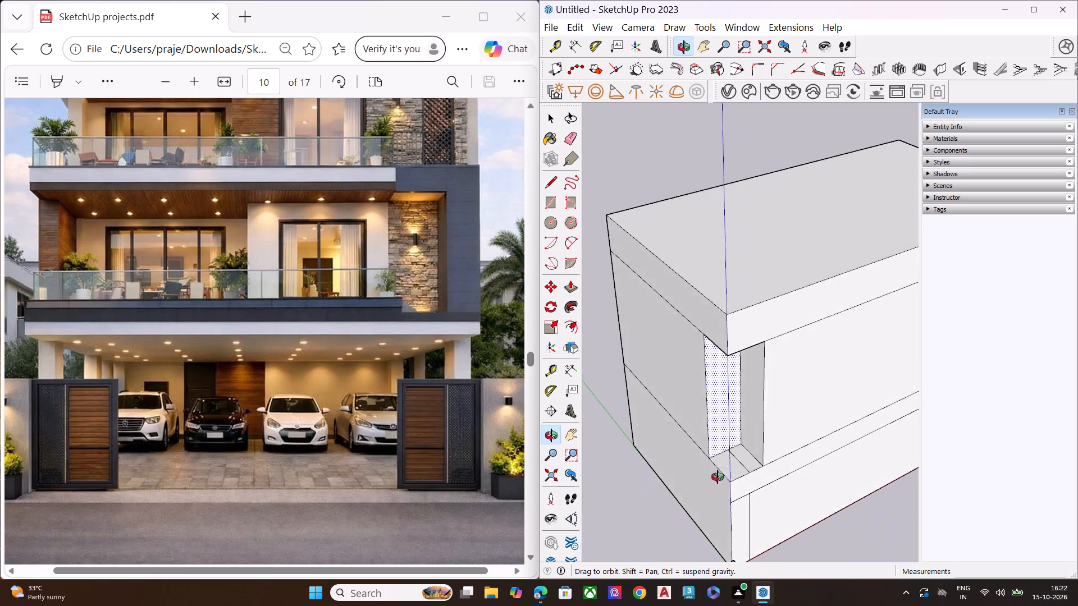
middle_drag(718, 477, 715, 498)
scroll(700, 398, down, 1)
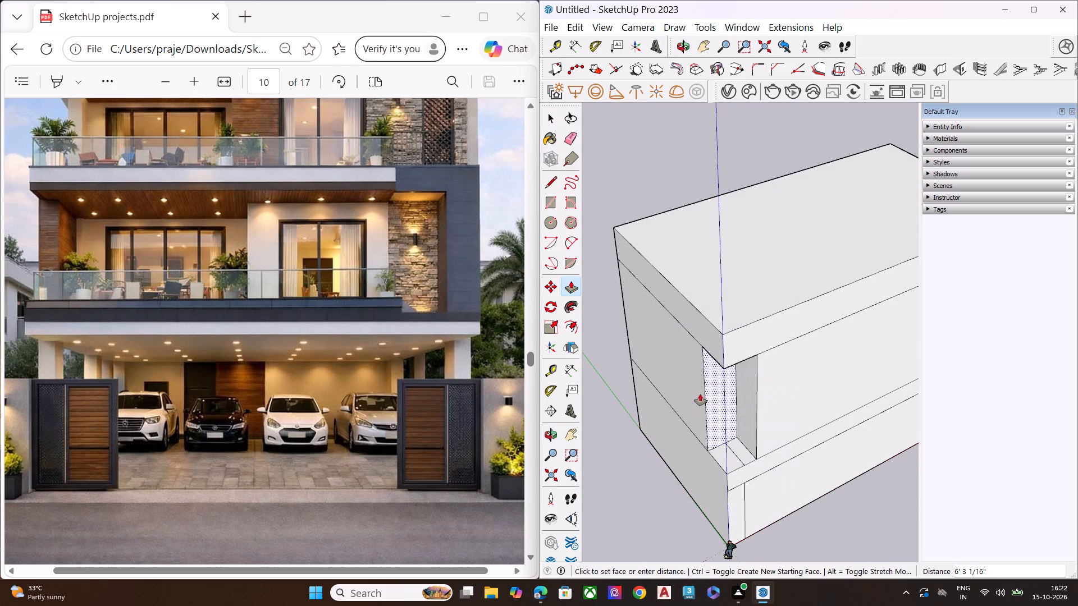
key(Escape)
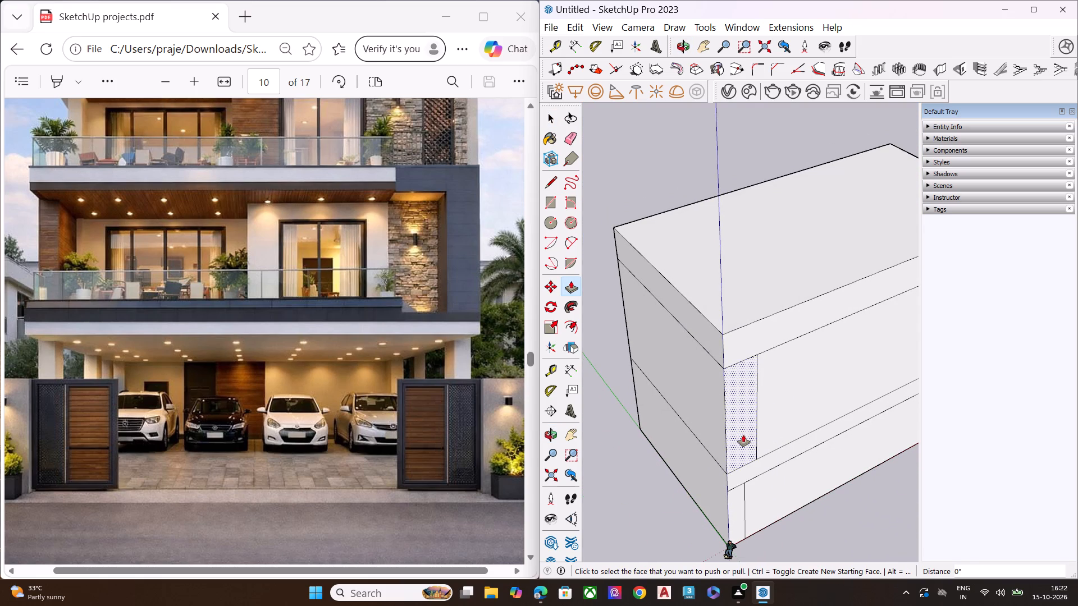
Push/Pull the narrow corner strip between the slab bands about 7' back into the box.
click(743, 435)
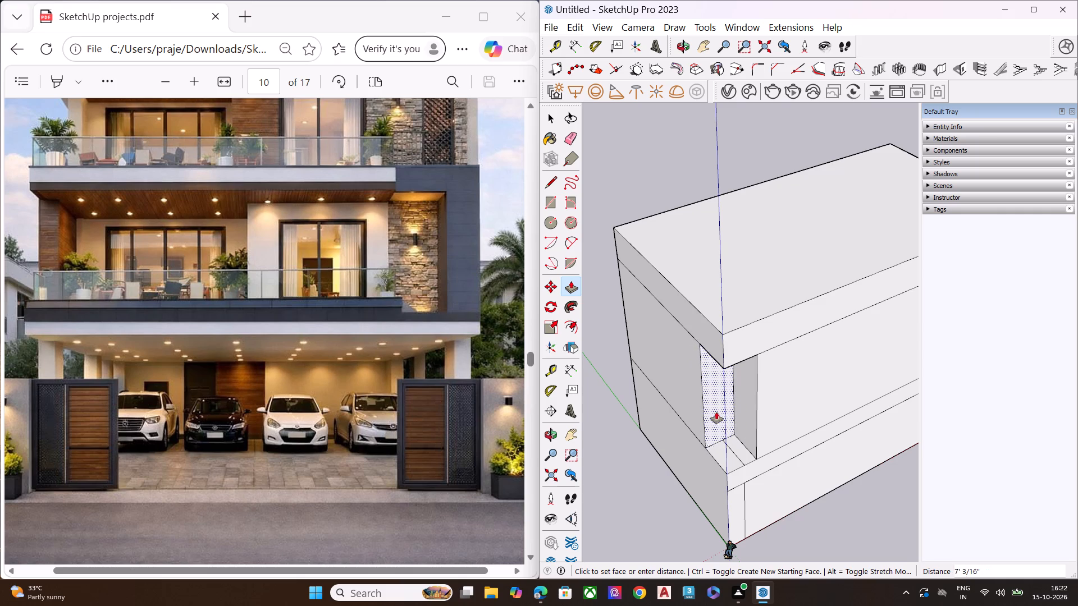
click(714, 410)
key(space)
Delete the leftover edge crossing the floor of the corner recess on the lower slab band.
scroll(731, 446, up, 2)
scroll(731, 449, down, 1)
scroll(732, 452, up, 2)
click(736, 457)
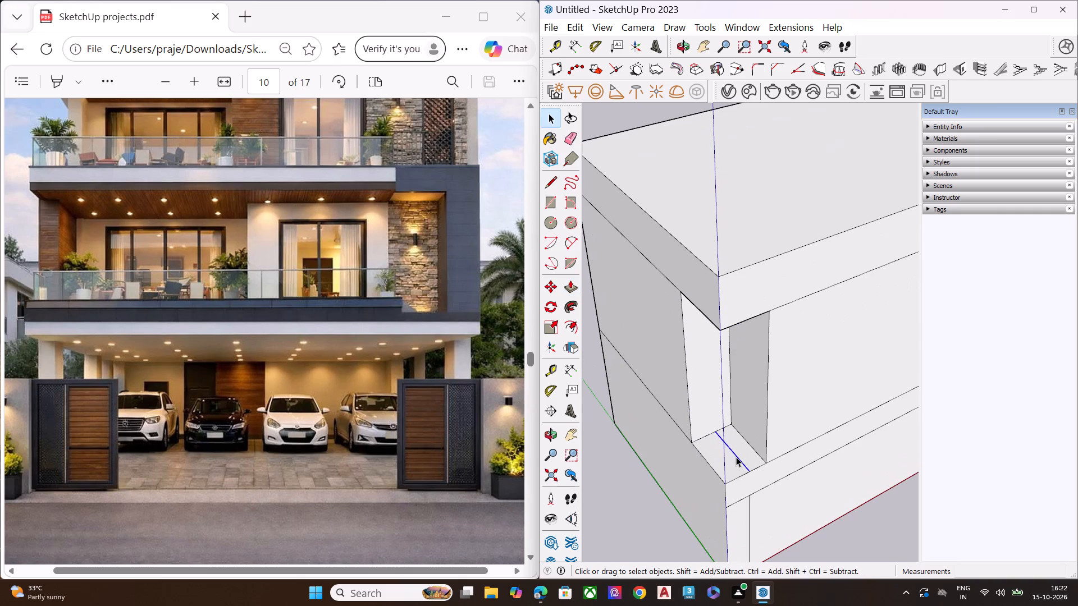
key(Home)
key(Delete)
Push/Pull the wide front wall between the slab bands back until it is flush with the recessed corner strip.
scroll(736, 457, down, 6)
middle_drag(759, 425, 716, 345)
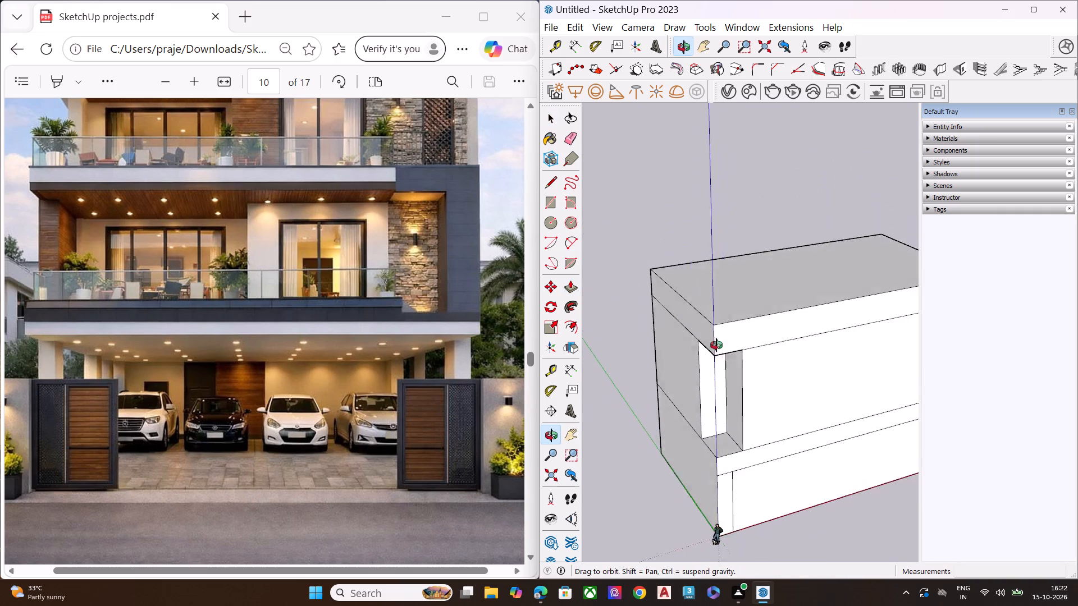
middle_drag(716, 345, 668, 290)
middle_drag(778, 366, 938, 325)
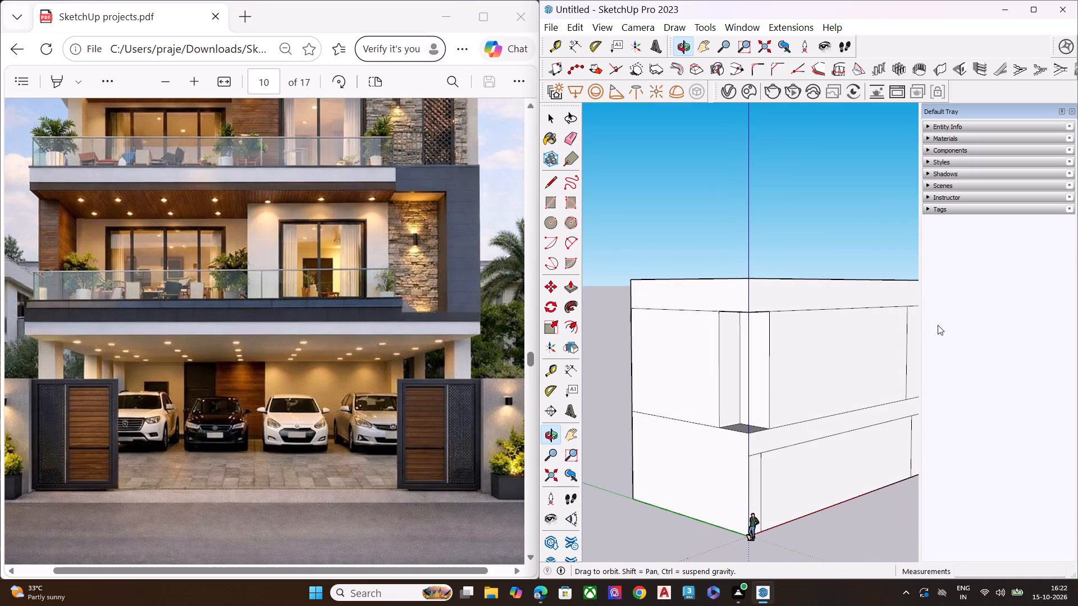
scroll(829, 352, up, 6)
click(764, 356)
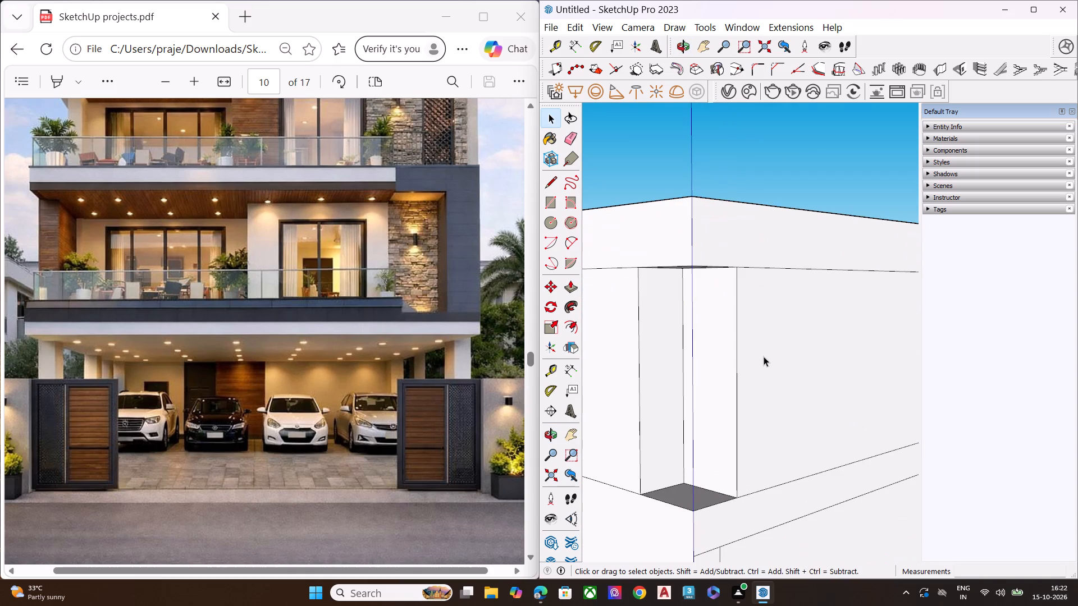
key(p)
click(764, 356)
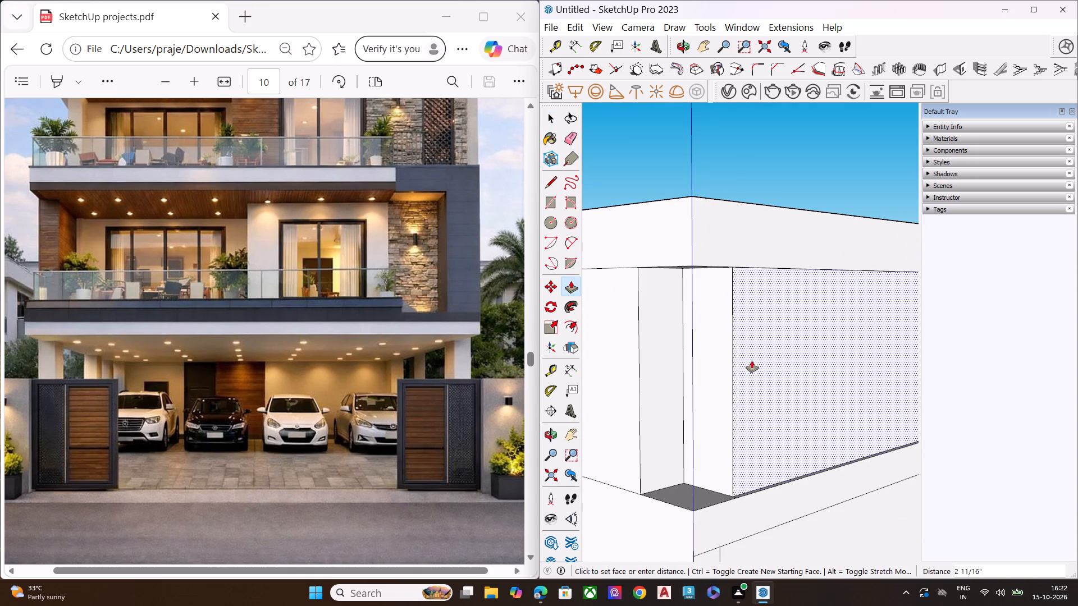
click(689, 338)
click(711, 346)
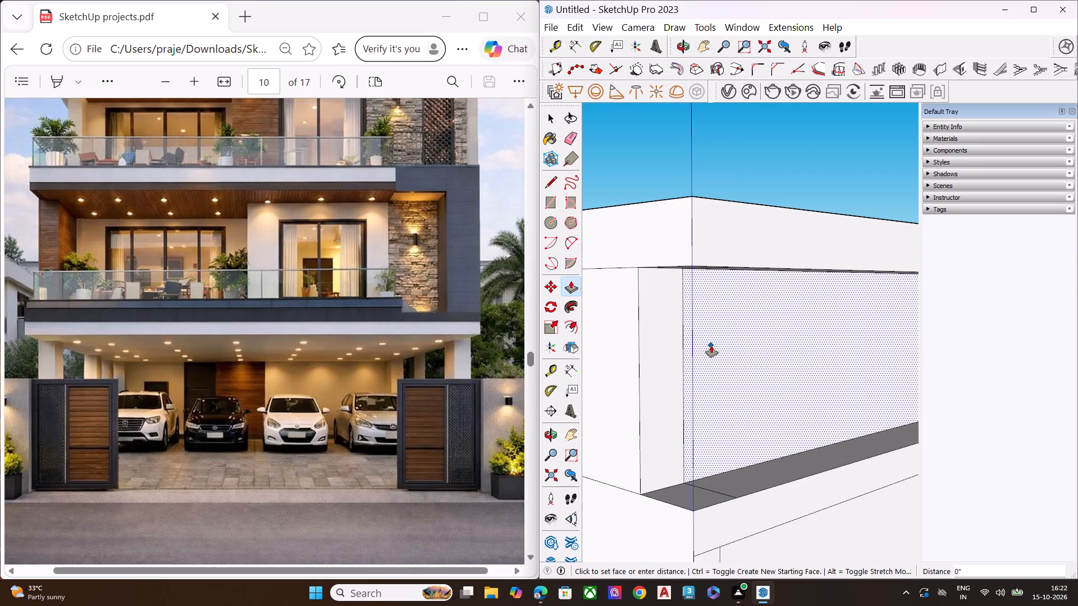
key(space)
Delete the leftover edge dividing the recess floor between the corner and the wide front part.
middle_drag(707, 392, 715, 473)
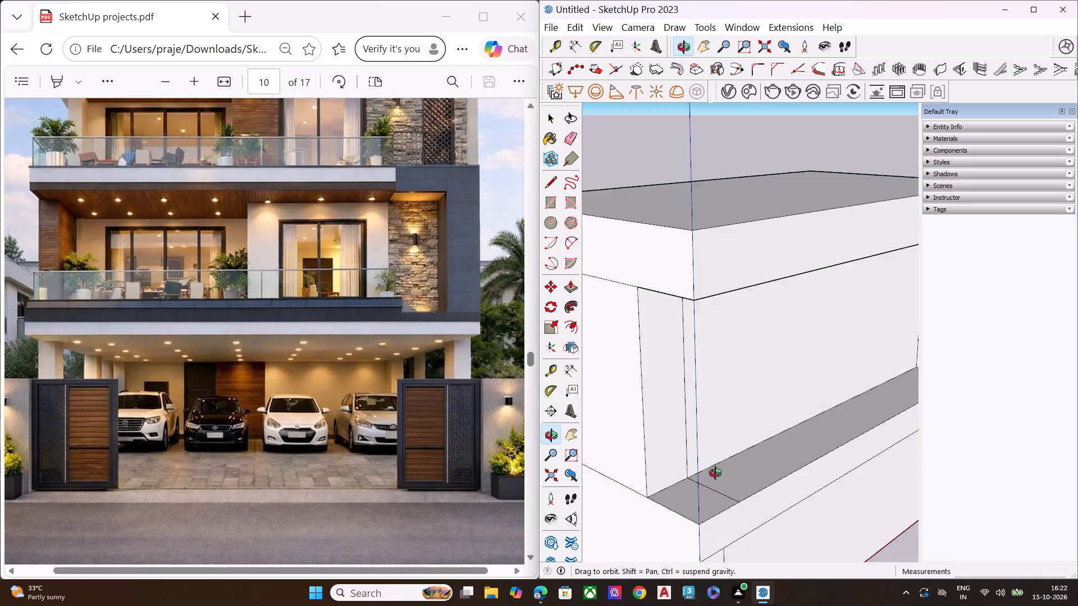
middle_drag(715, 473, 715, 492)
scroll(715, 488, up, 6)
click(720, 488)
key(Delete)
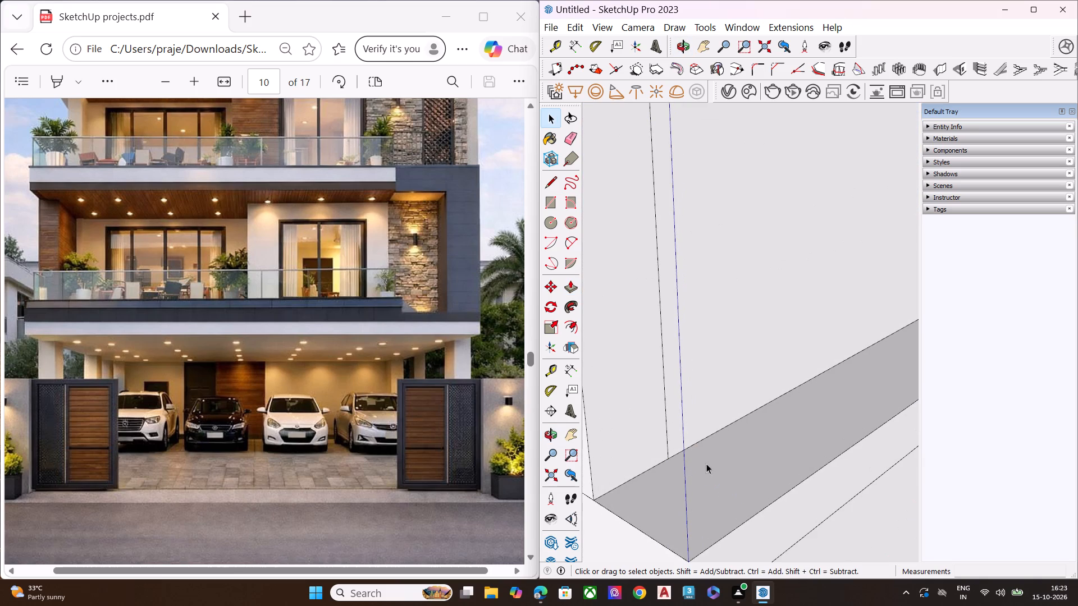
Push/Pull the wide recessed wall further back, by about 2' 8" and then by about 10' 8" more.
scroll(698, 444, down, 5)
middle_drag(684, 370, 700, 284)
click(701, 284)
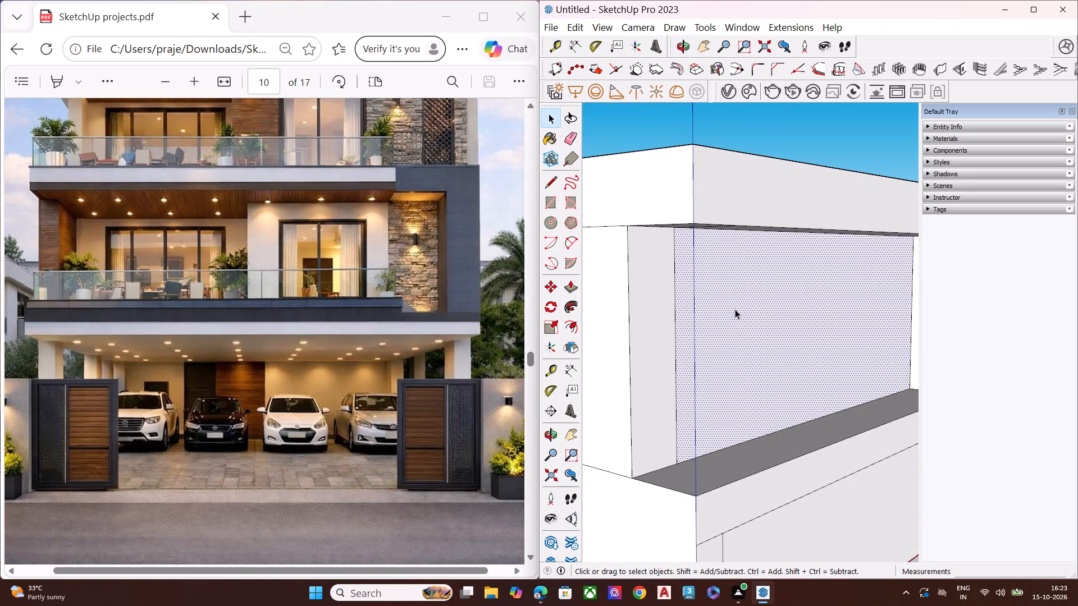
key(p)
drag(750, 311, 730, 309)
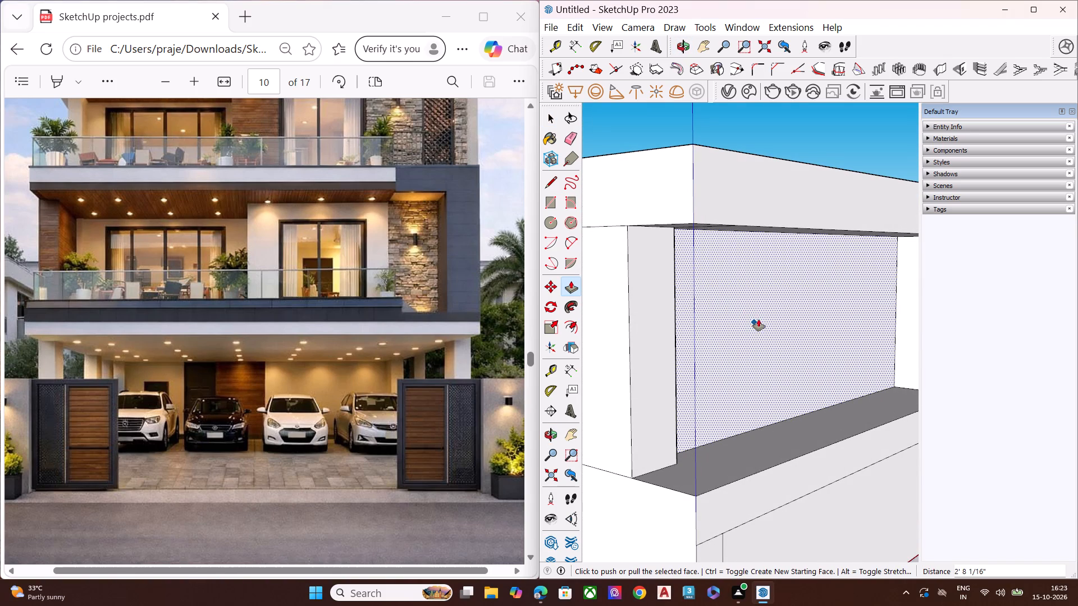
middle_drag(764, 316, 650, 274)
click(751, 292)
middle_drag(724, 297, 683, 304)
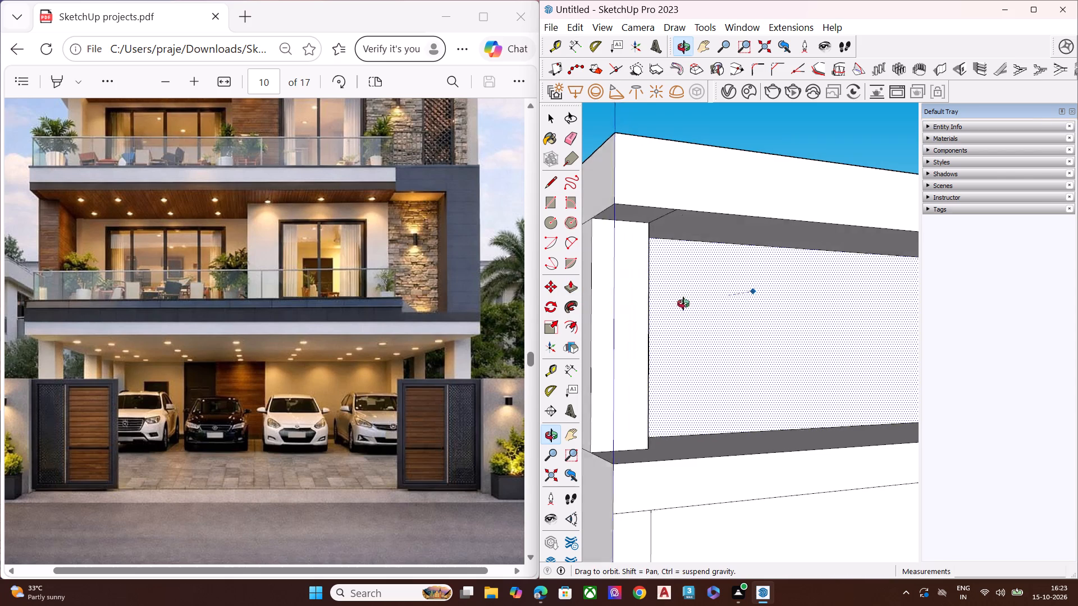
middle_drag(683, 304, 458, 304)
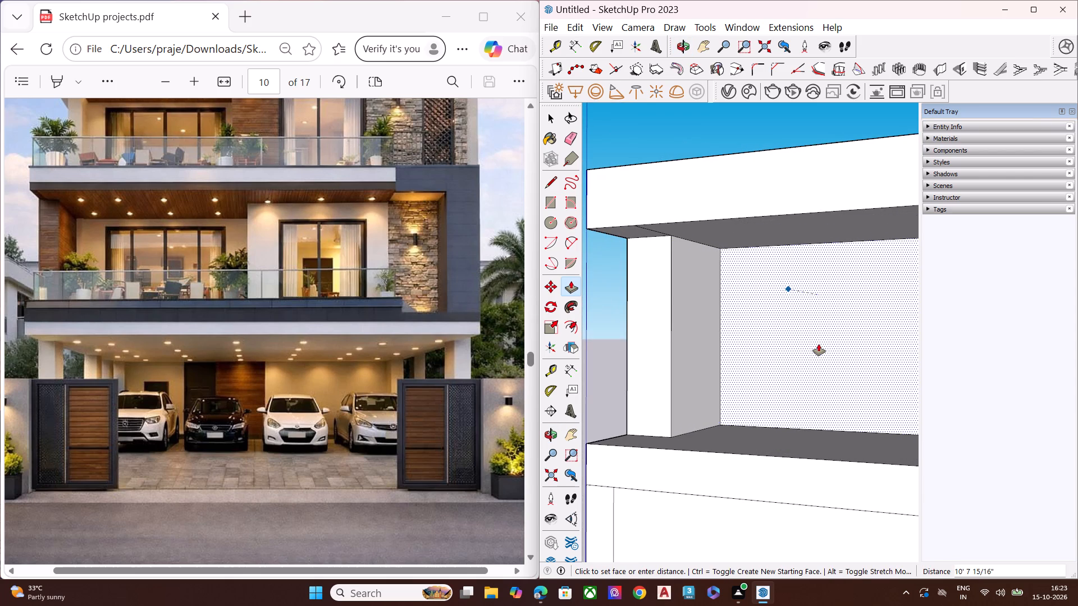
click(821, 342)
key(space)
Delete the leftover edge on the underside of the upper slab band near the corner strip.
middle_drag(757, 313, 765, 238)
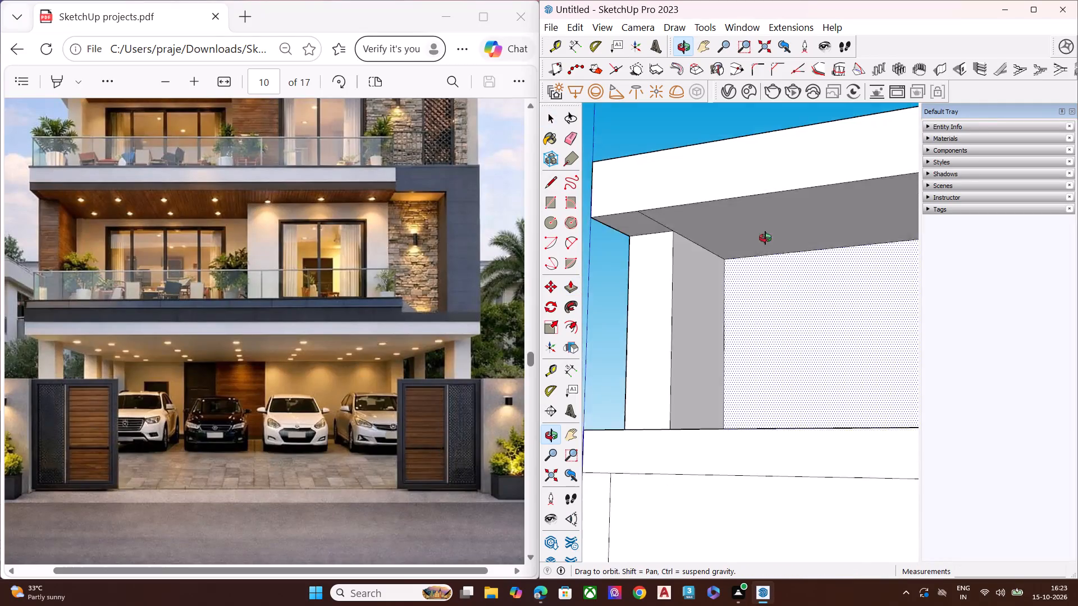
middle_drag(765, 238, 773, 200)
scroll(725, 191, up, 6)
click(652, 235)
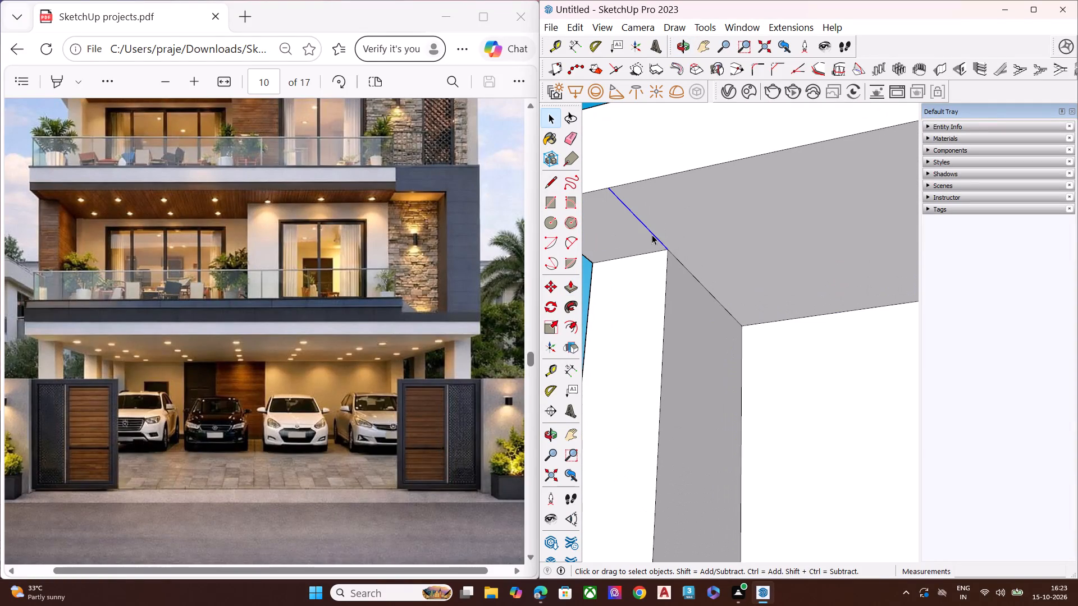
key(Delete)
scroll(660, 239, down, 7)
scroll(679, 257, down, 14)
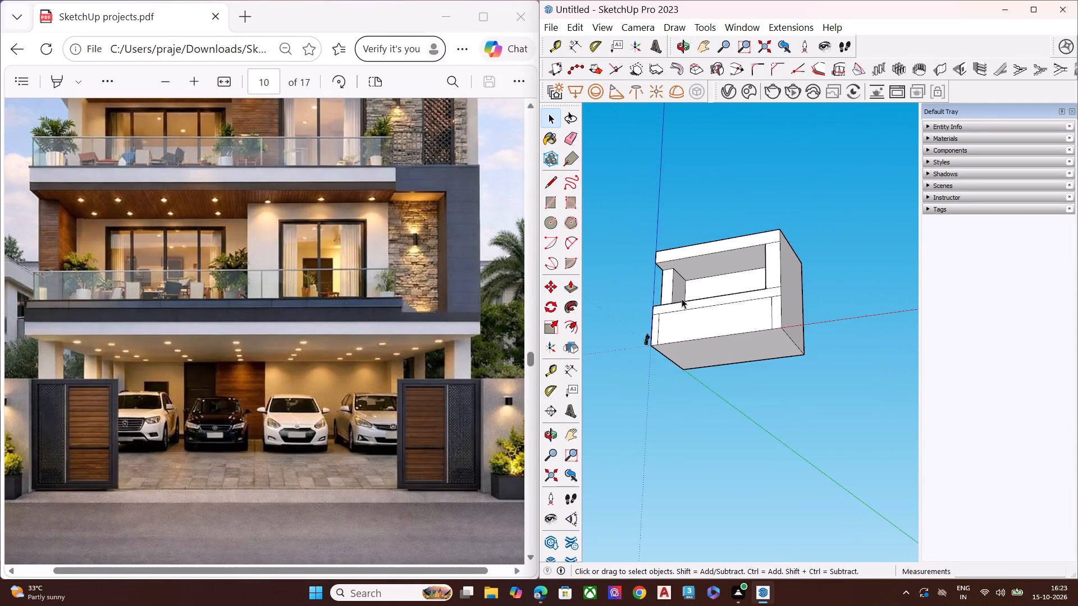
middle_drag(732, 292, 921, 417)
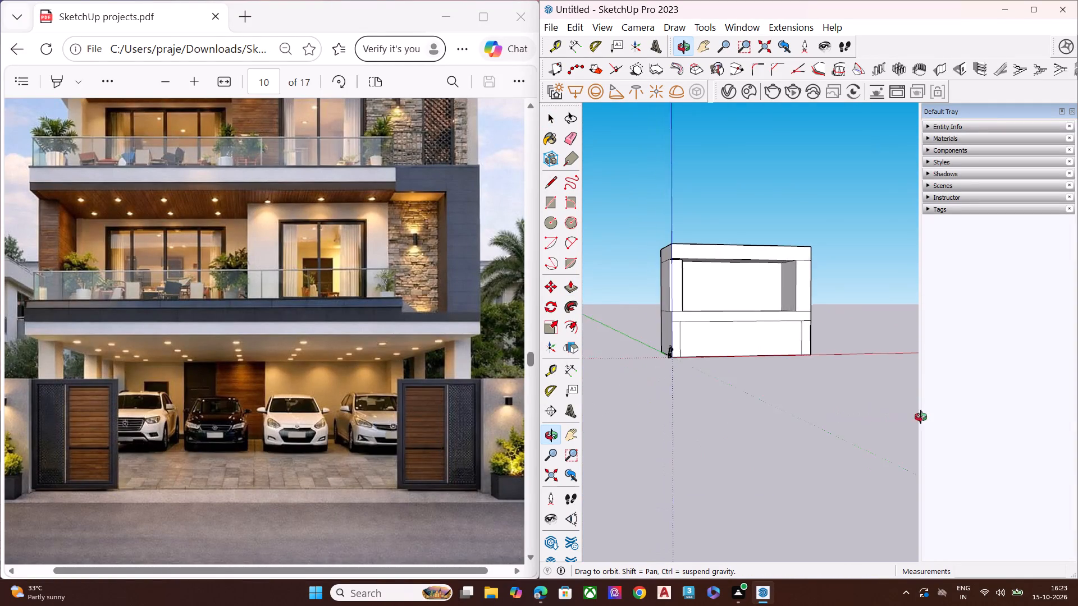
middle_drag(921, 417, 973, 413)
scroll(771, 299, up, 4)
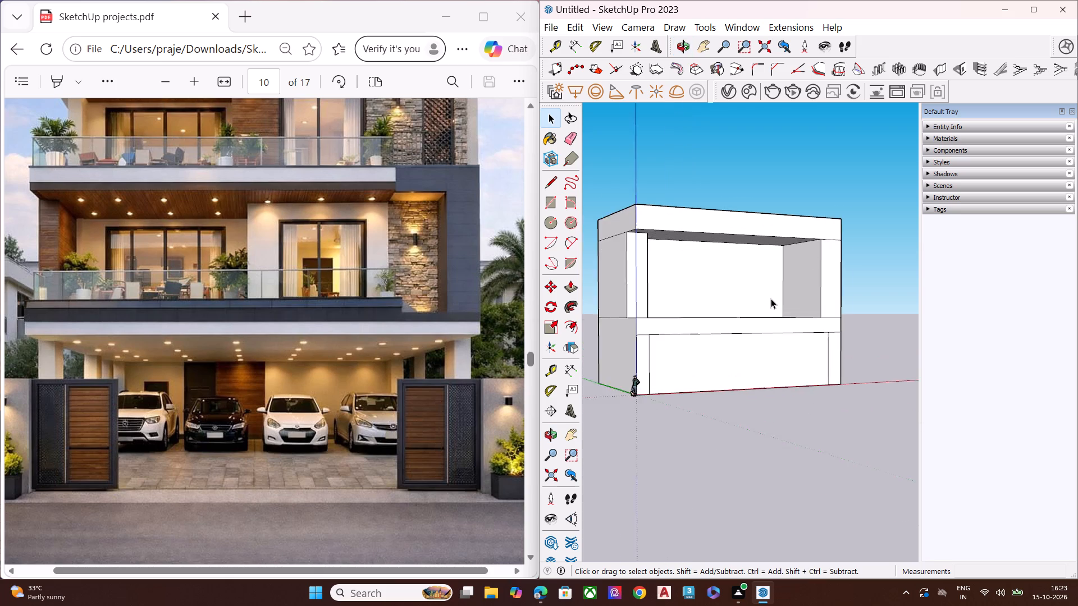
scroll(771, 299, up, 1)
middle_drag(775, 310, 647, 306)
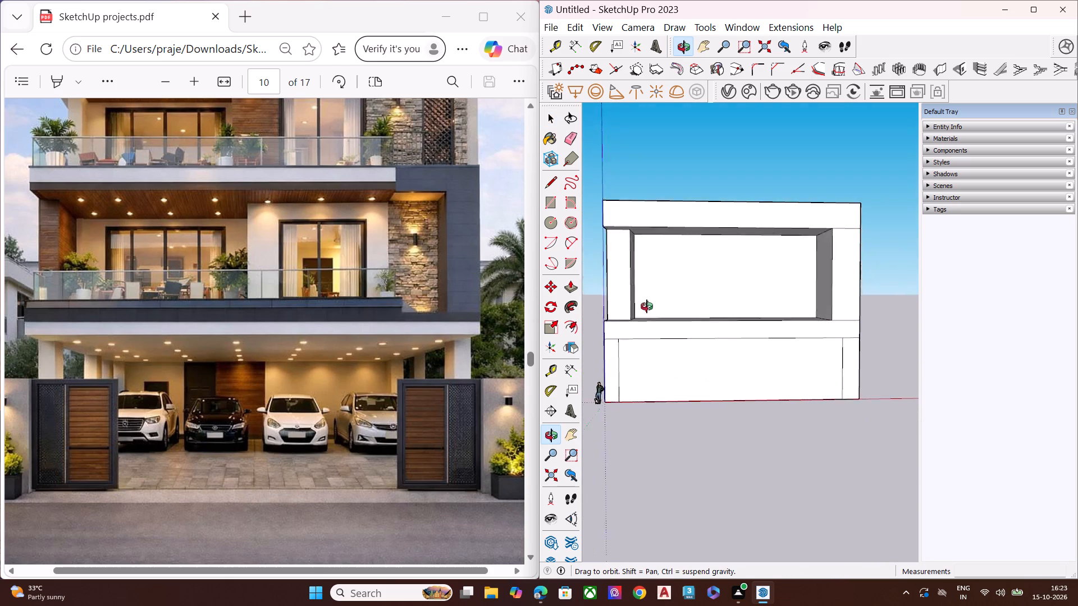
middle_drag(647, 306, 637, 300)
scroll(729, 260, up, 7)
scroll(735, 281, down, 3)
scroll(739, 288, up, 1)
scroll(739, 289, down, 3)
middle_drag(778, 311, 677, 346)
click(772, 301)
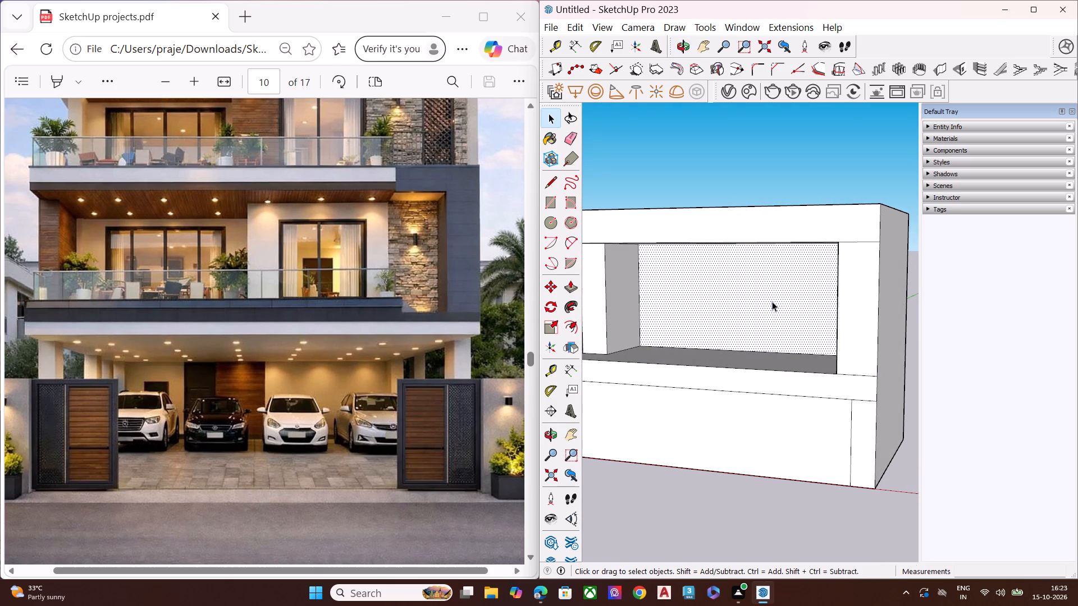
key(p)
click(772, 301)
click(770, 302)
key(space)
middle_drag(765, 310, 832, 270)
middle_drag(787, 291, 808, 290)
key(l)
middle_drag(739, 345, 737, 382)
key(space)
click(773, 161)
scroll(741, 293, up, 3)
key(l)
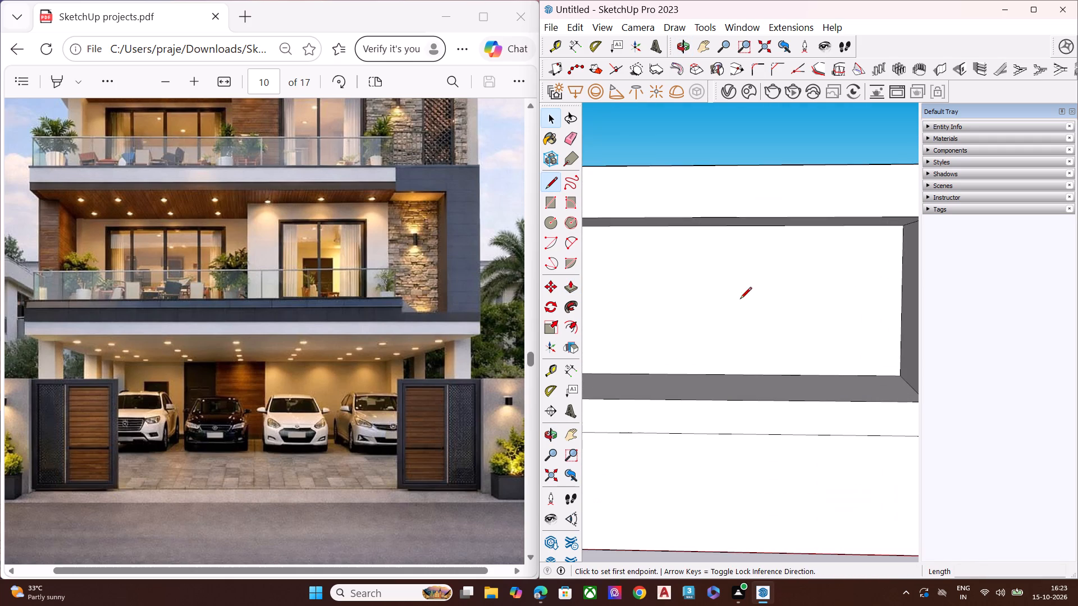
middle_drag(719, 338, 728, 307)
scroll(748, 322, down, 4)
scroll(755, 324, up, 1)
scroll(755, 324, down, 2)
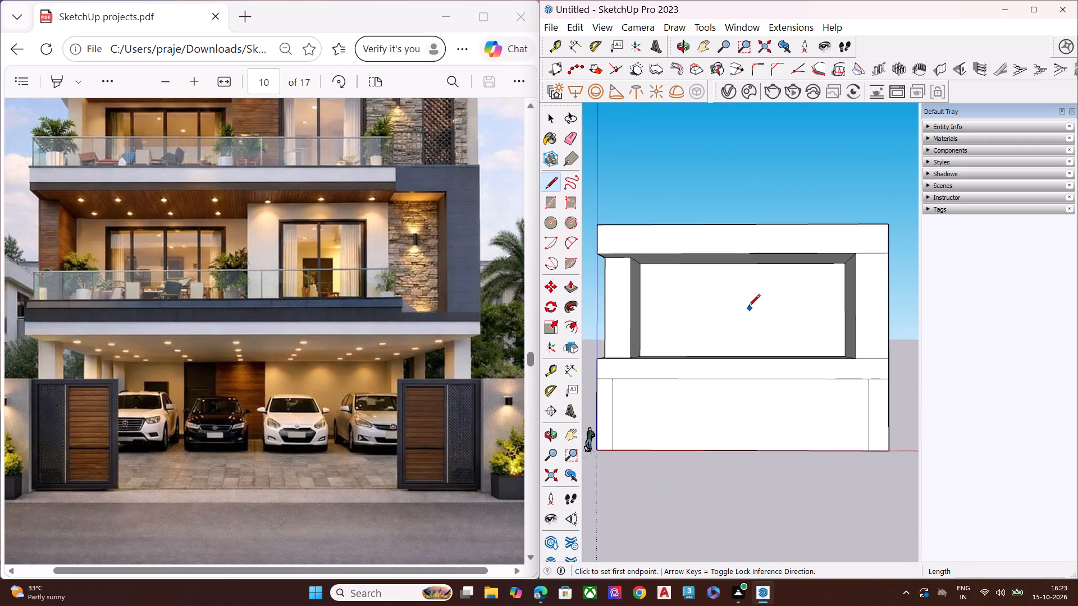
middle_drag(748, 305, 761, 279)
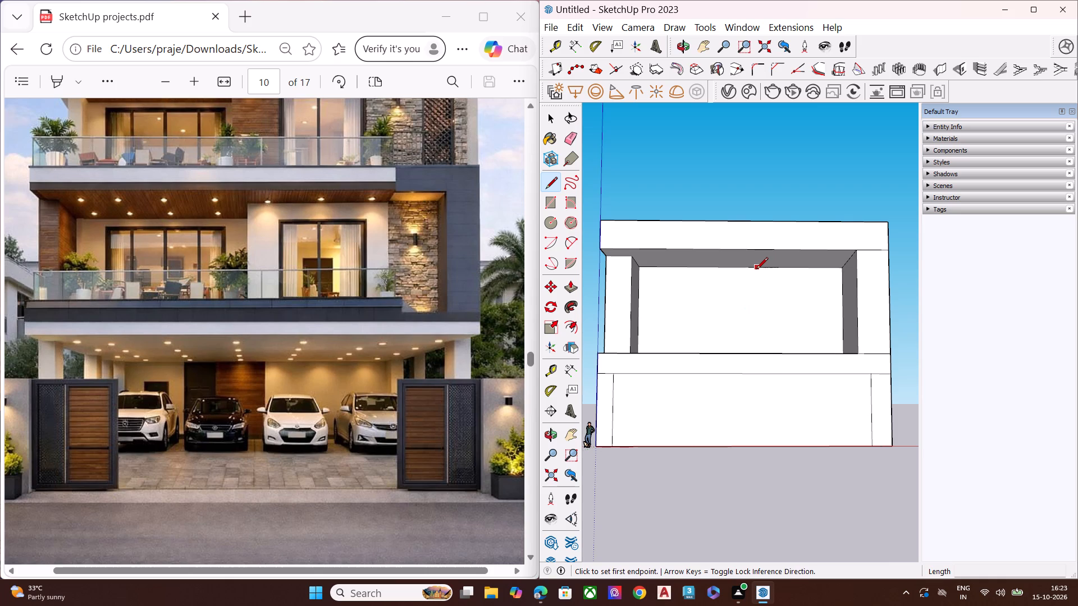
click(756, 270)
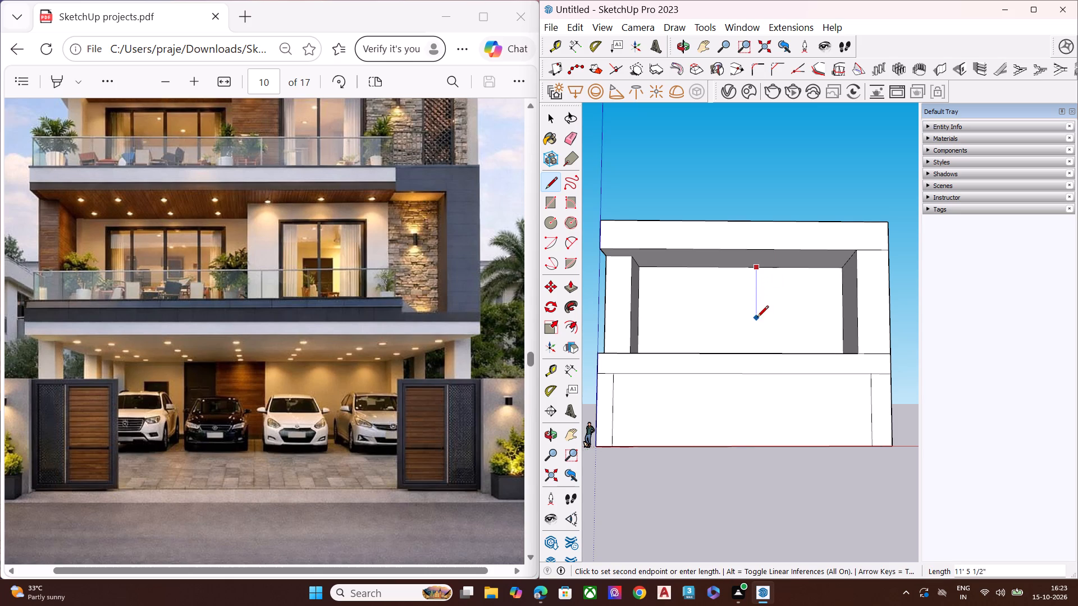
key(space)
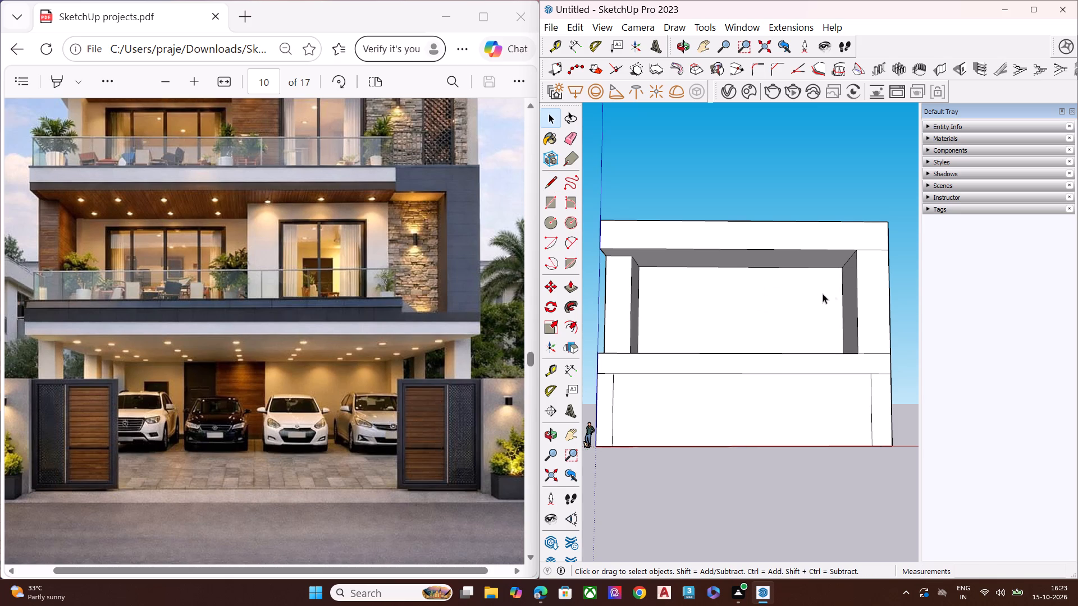
Scale the whole house wider along the red axis by a factor of about 1.3.
middle_drag(855, 292, 702, 305)
triple_click(862, 338)
click(862, 338)
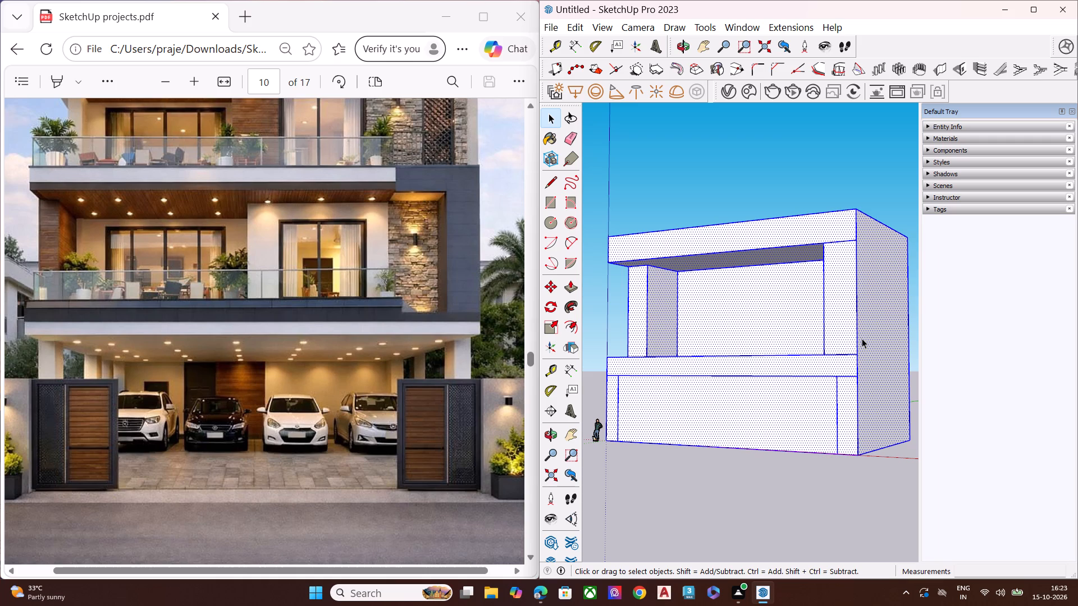
key(s)
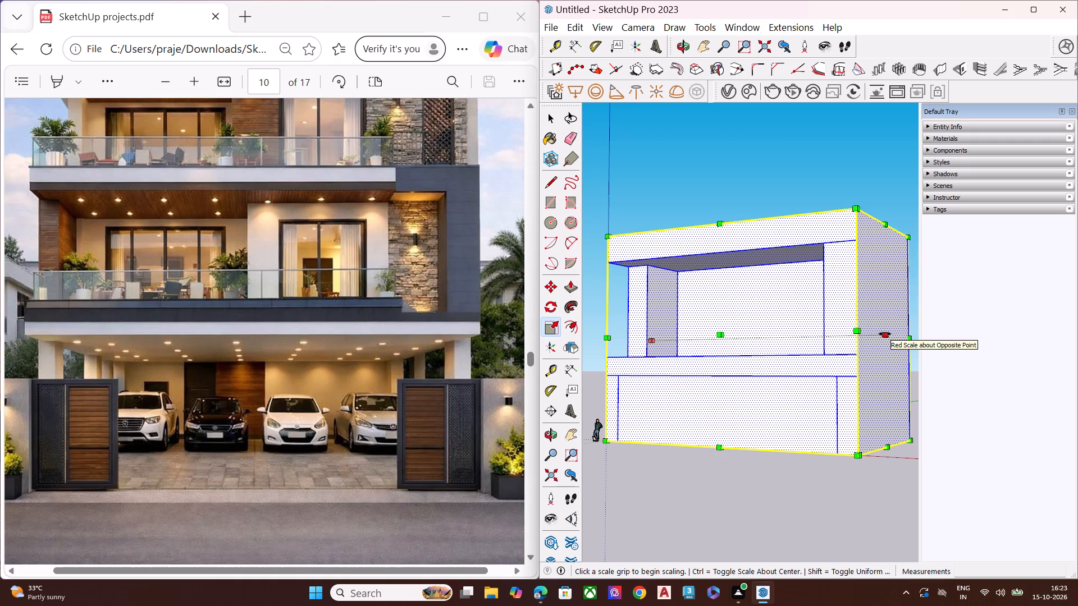
scroll(884, 334, down, 6)
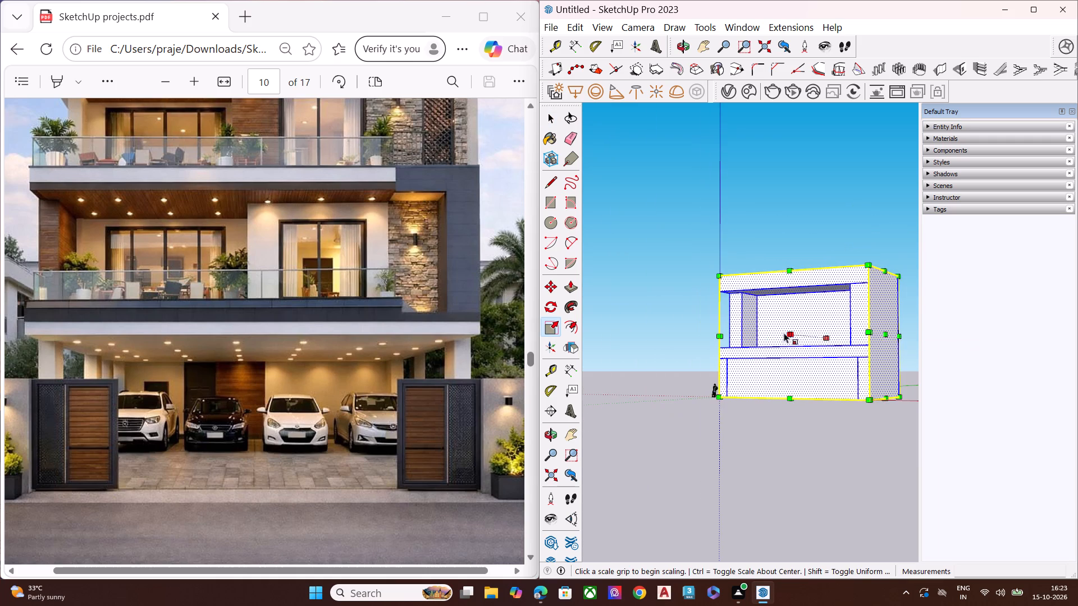
scroll(775, 333, down, 8)
scroll(825, 325, up, 9)
click(784, 346)
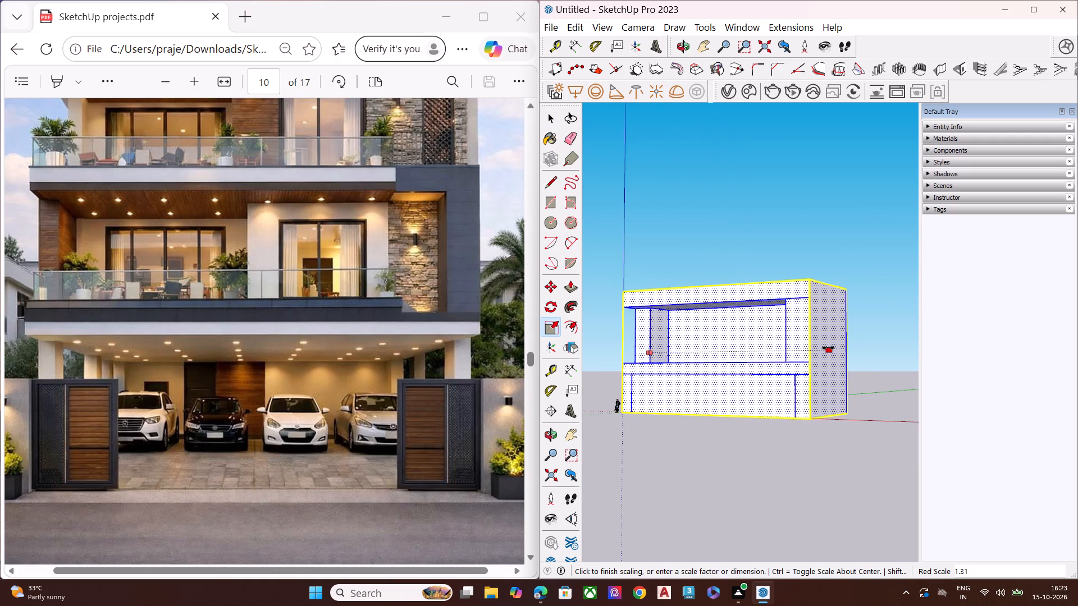
click(820, 346)
key(space)
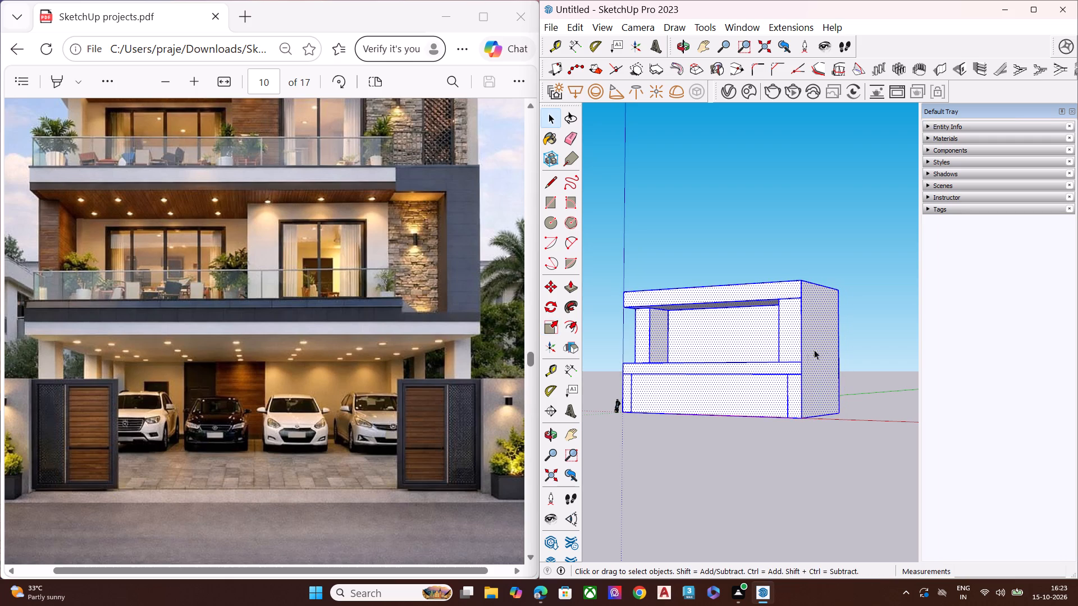
Push/Pull the recess's right side wall outward by about 1' 4" to narrow the upper-floor corner pier.
middle_drag(780, 366, 965, 407)
scroll(811, 348, up, 8)
click(810, 346)
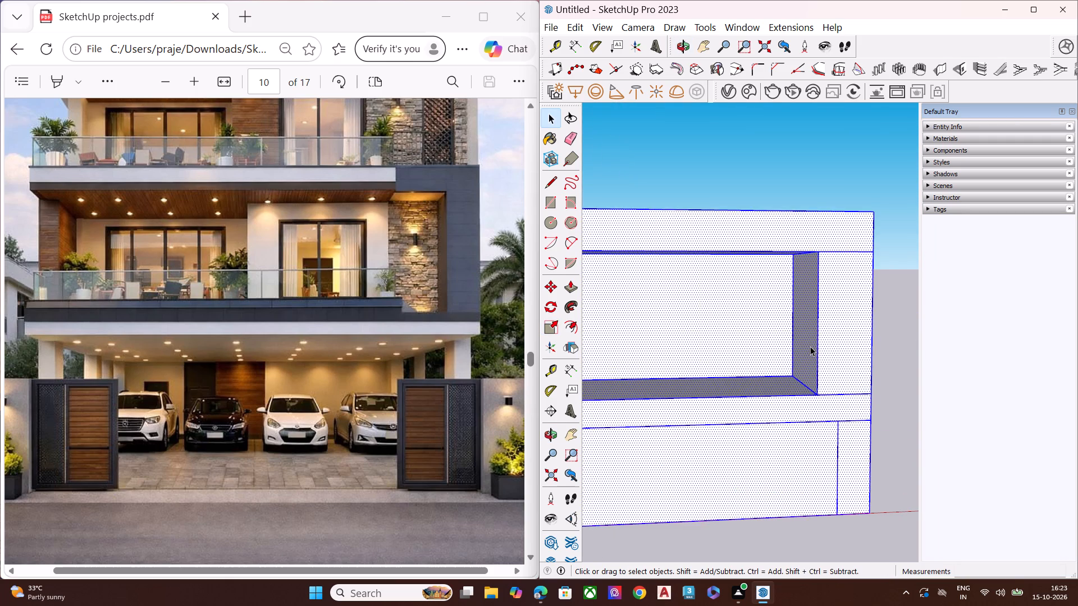
click(810, 346)
key(p)
click(810, 346)
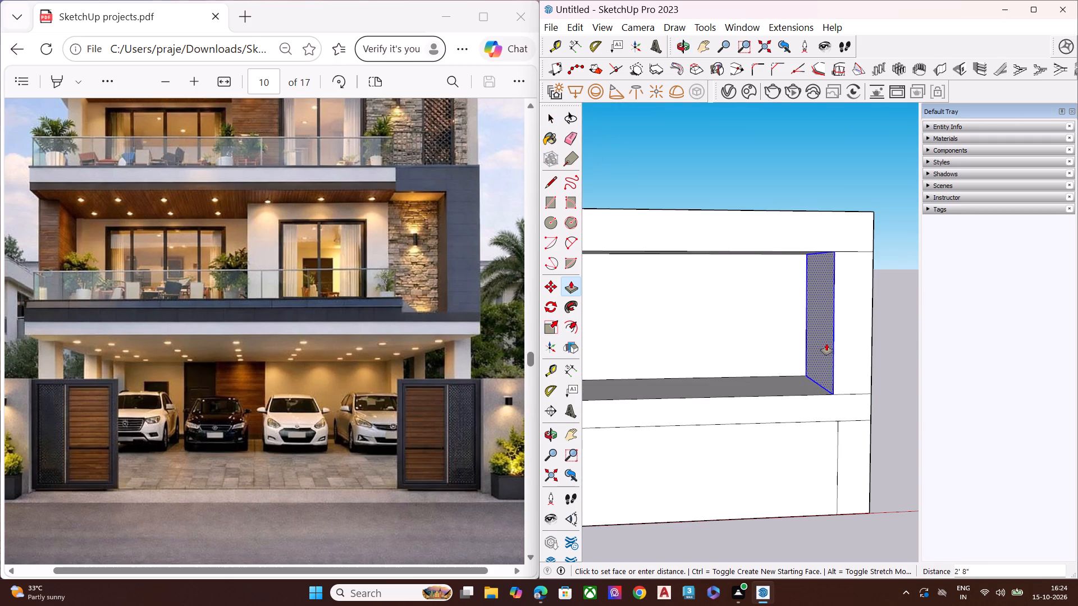
middle_drag(826, 343, 769, 315)
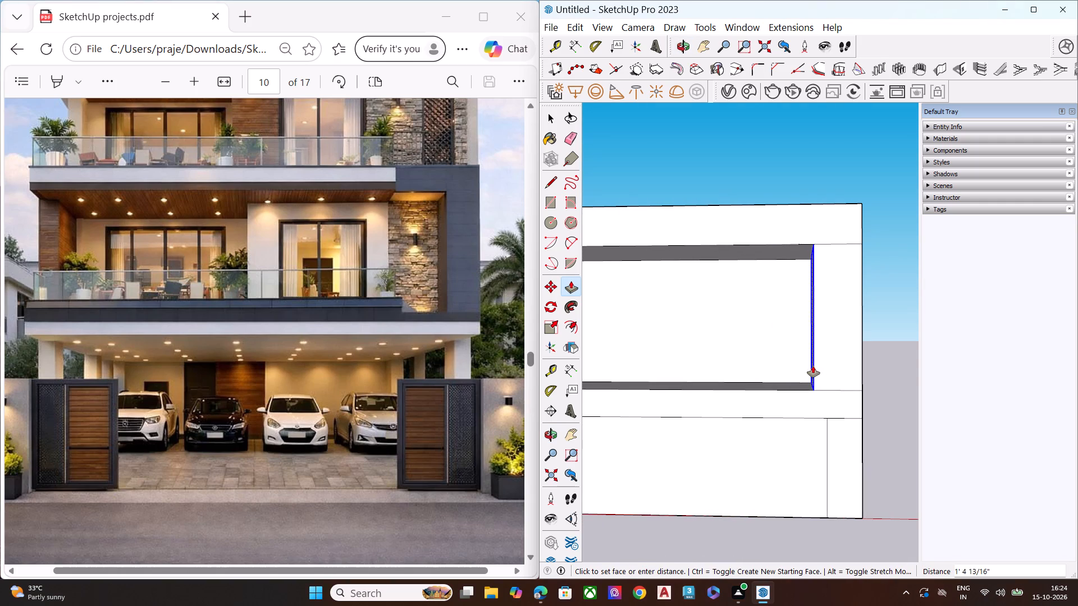
click(811, 366)
key(space)
Move the vertical edge of the ground-floor right pillar outward along the red axis by about 1' 6" to narrow the pillar.
middle_drag(841, 432, 841, 414)
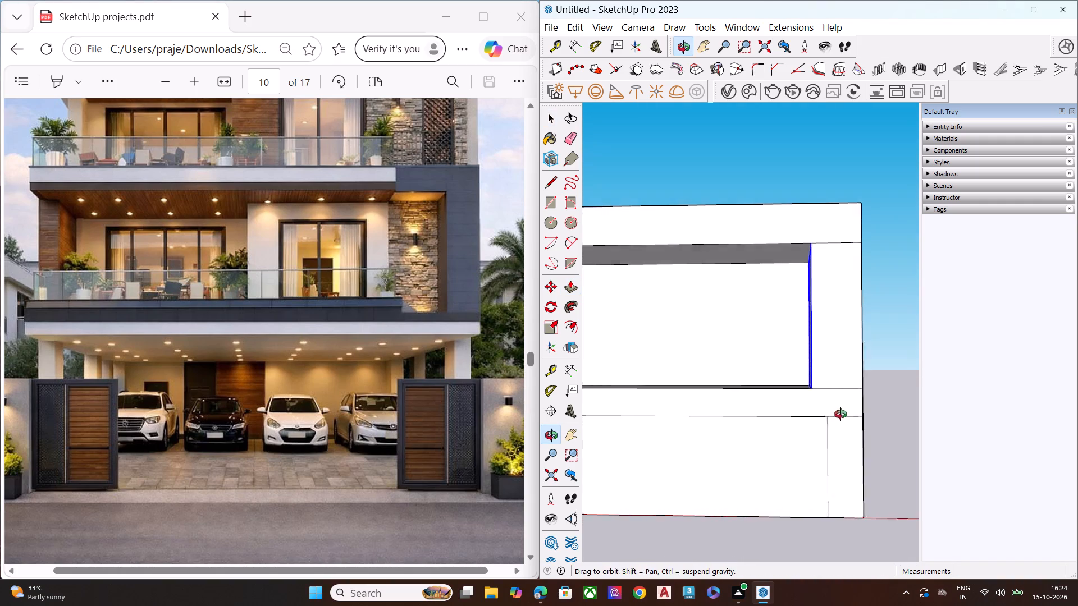
middle_drag(841, 414, 843, 397)
scroll(837, 421, up, 5)
click(828, 438)
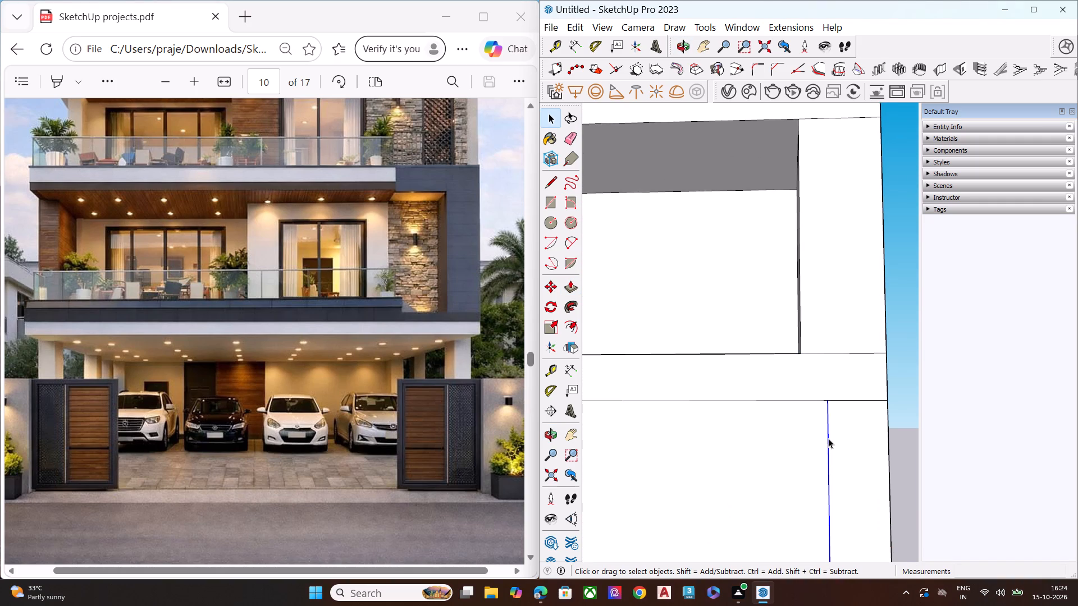
key(m)
click(830, 402)
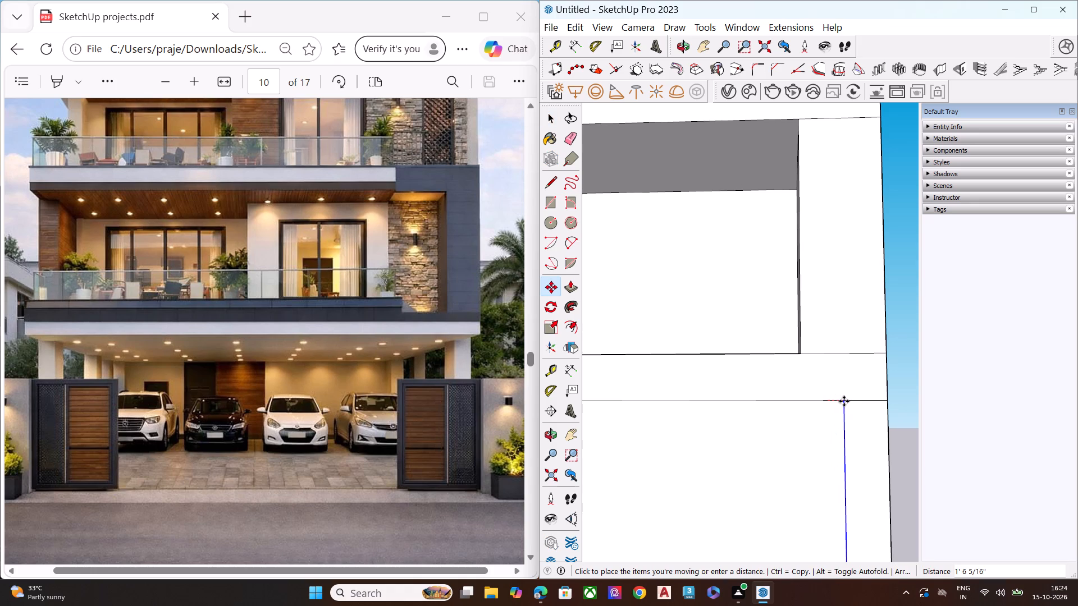
click(844, 401)
key(space)
Examine the upper-floor recess and the narrowed right-hand pier and pillar from several angles.
scroll(815, 414, down, 5)
middle_drag(800, 385, 808, 430)
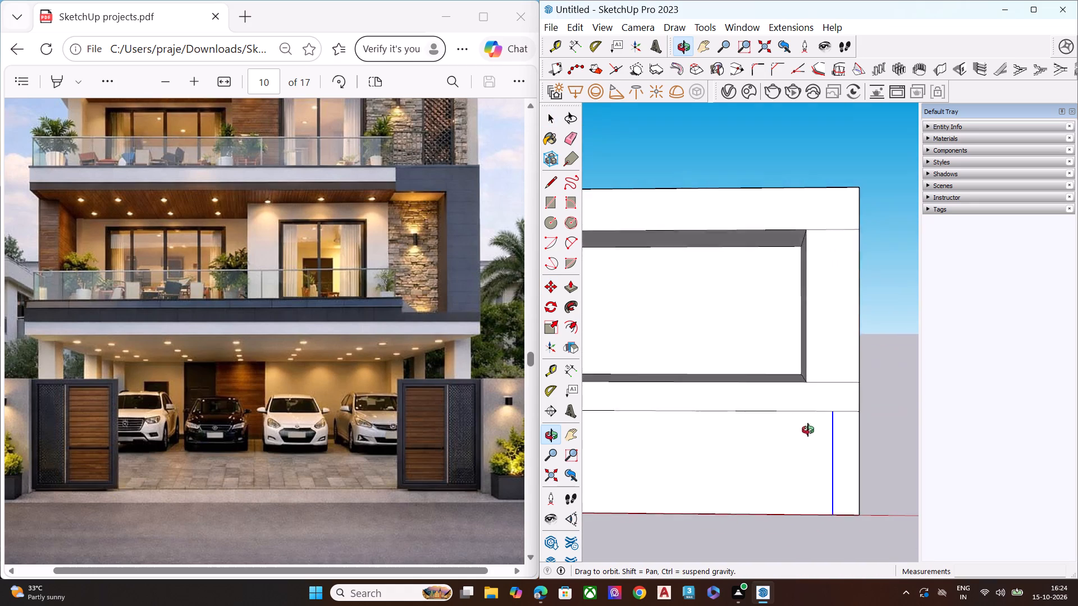
middle_drag(808, 430, 915, 460)
scroll(807, 304, up, 5)
scroll(834, 314, down, 2)
scroll(846, 323, up, 1)
scroll(846, 323, down, 5)
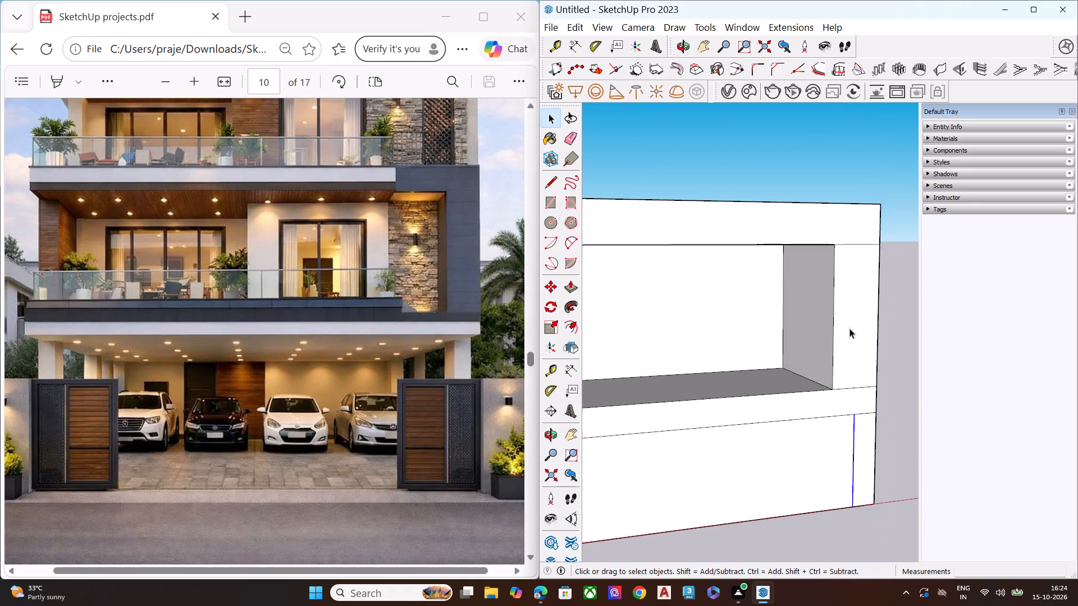
middle_drag(789, 332, 677, 279)
middle_drag(832, 310, 786, 297)
scroll(803, 295, up, 4)
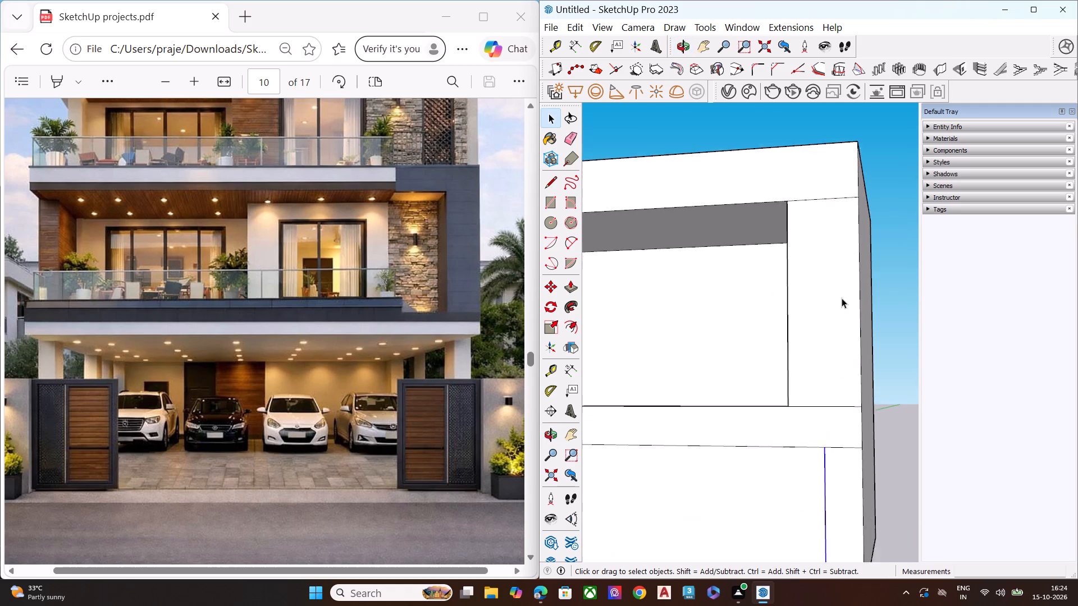
scroll(842, 298, up, 4)
middle_drag(839, 329, 899, 382)
middle_drag(899, 379, 904, 343)
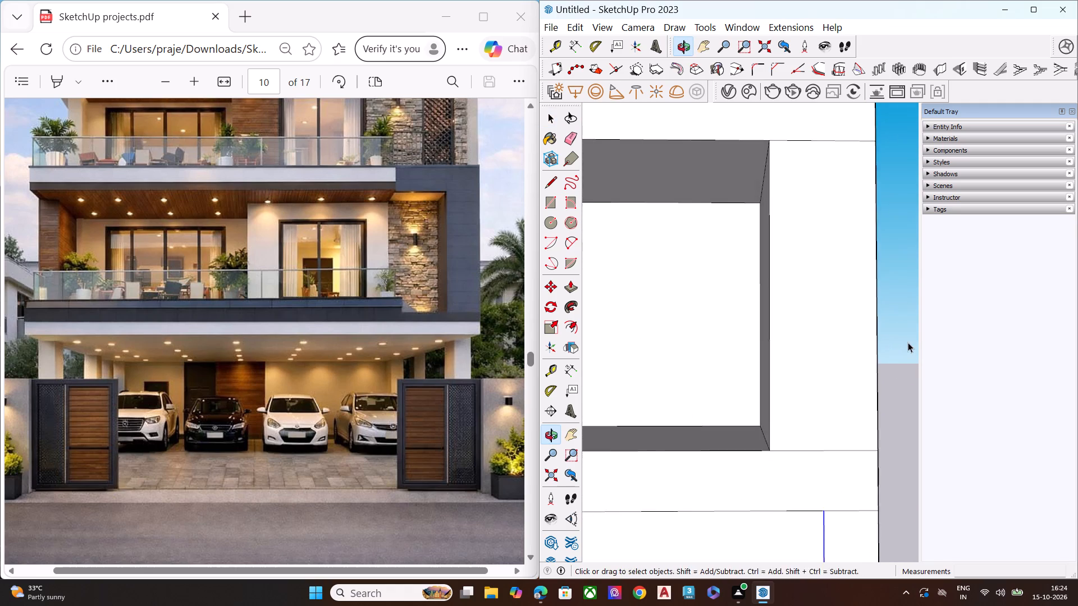
middle_click(911, 342)
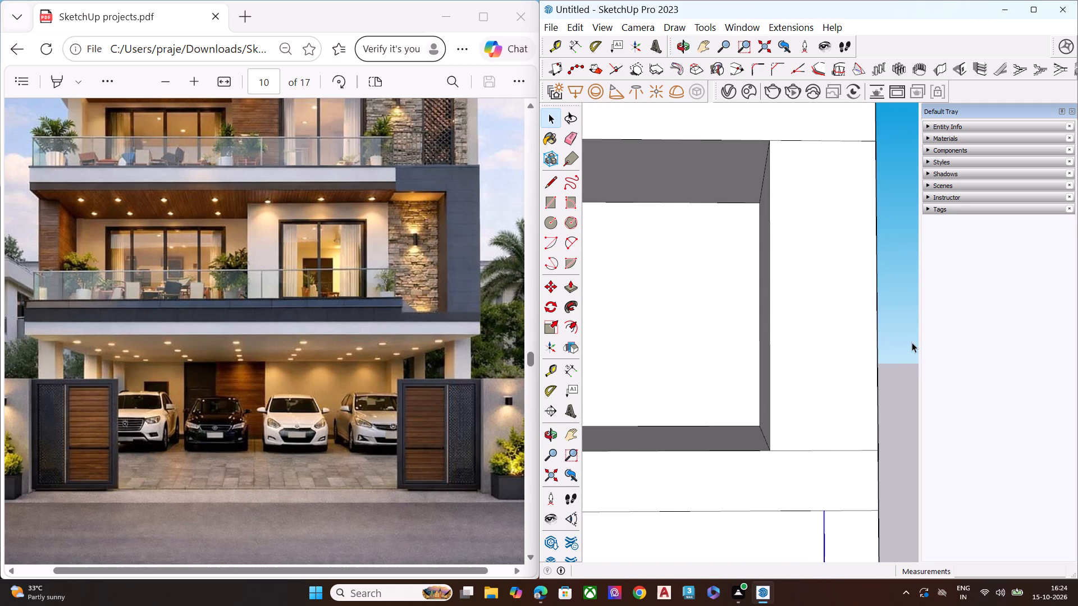
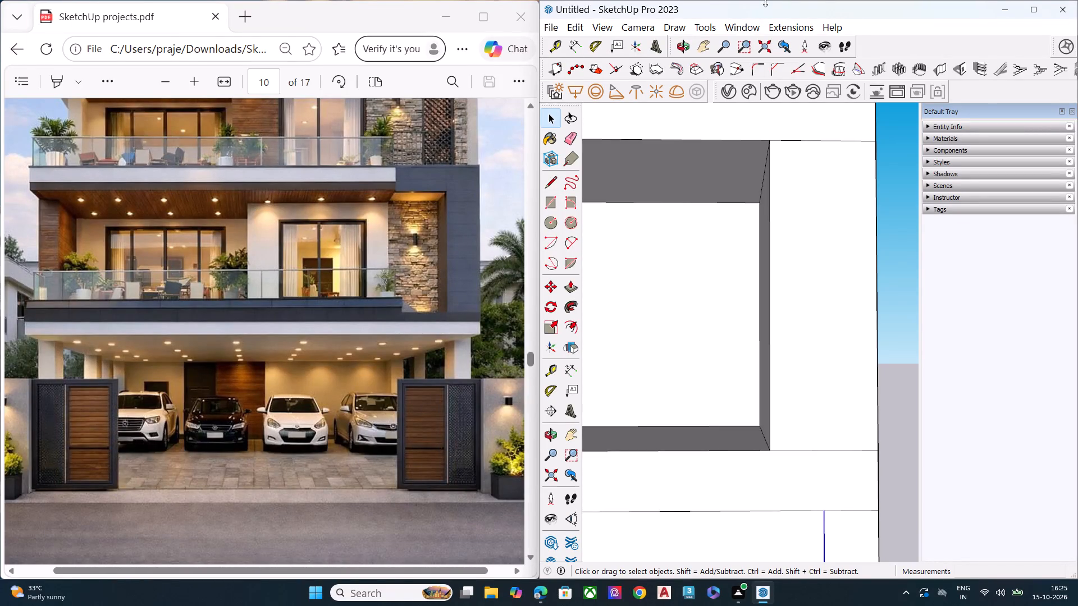
Examine the recessed upper-floor front and the right-hand pier from several angles against the reference photo.
scroll(1017, 24, down, 1)
scroll(763, 242, down, 7)
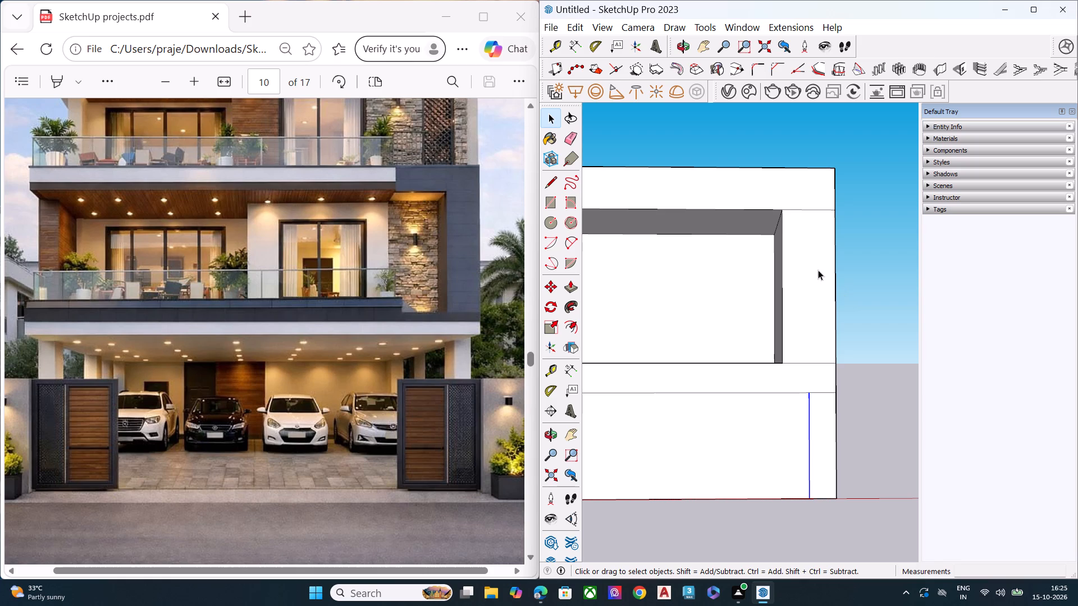
scroll(817, 273, down, 6)
middle_drag(792, 296, 769, 355)
scroll(746, 309, up, 2)
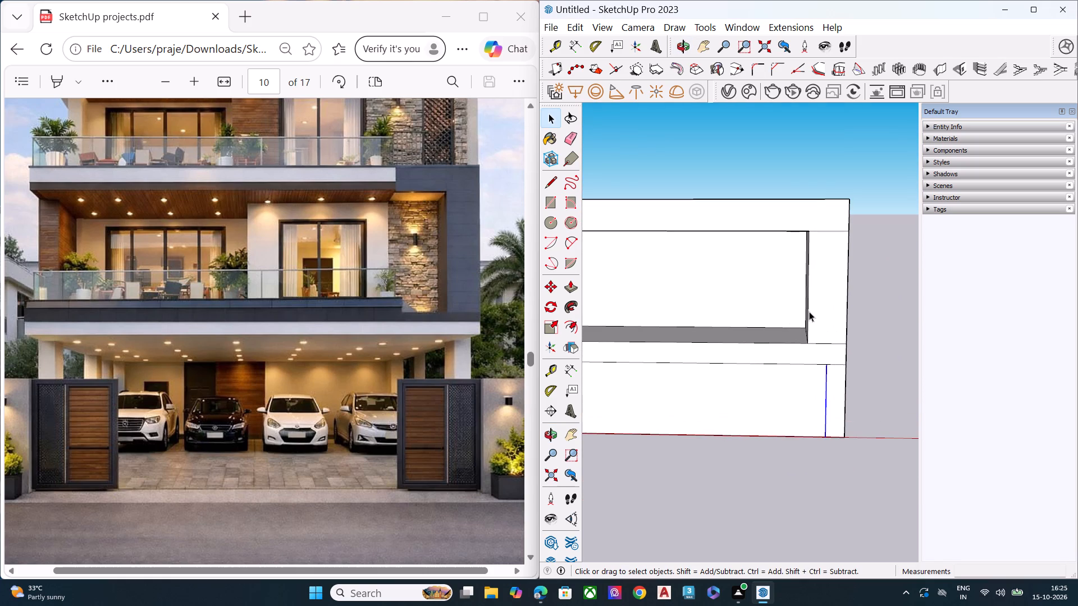
middle_drag(809, 311, 818, 297)
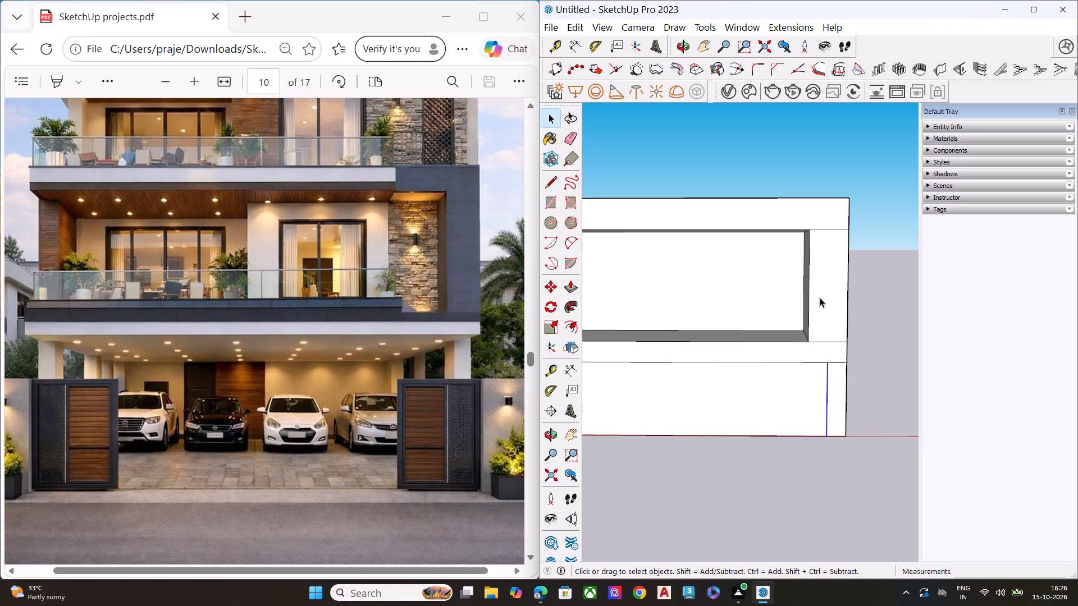
scroll(813, 271, down, 6)
scroll(700, 311, up, 1)
middle_drag(695, 297, 708, 265)
scroll(698, 279, up, 4)
scroll(706, 269, down, 5)
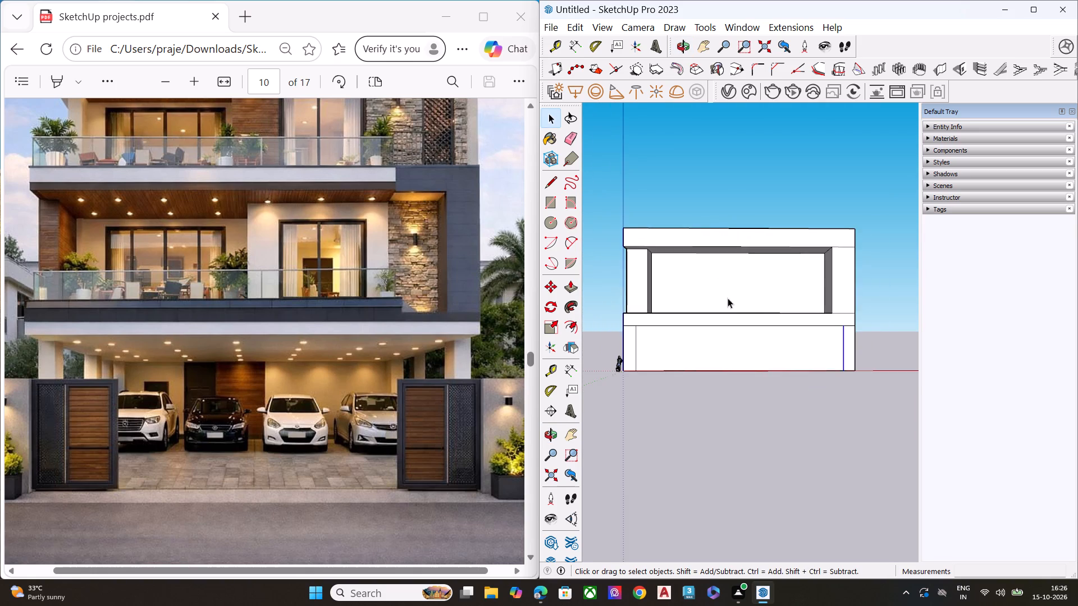
scroll(725, 298, up, 1)
scroll(725, 298, down, 1)
scroll(724, 298, up, 2)
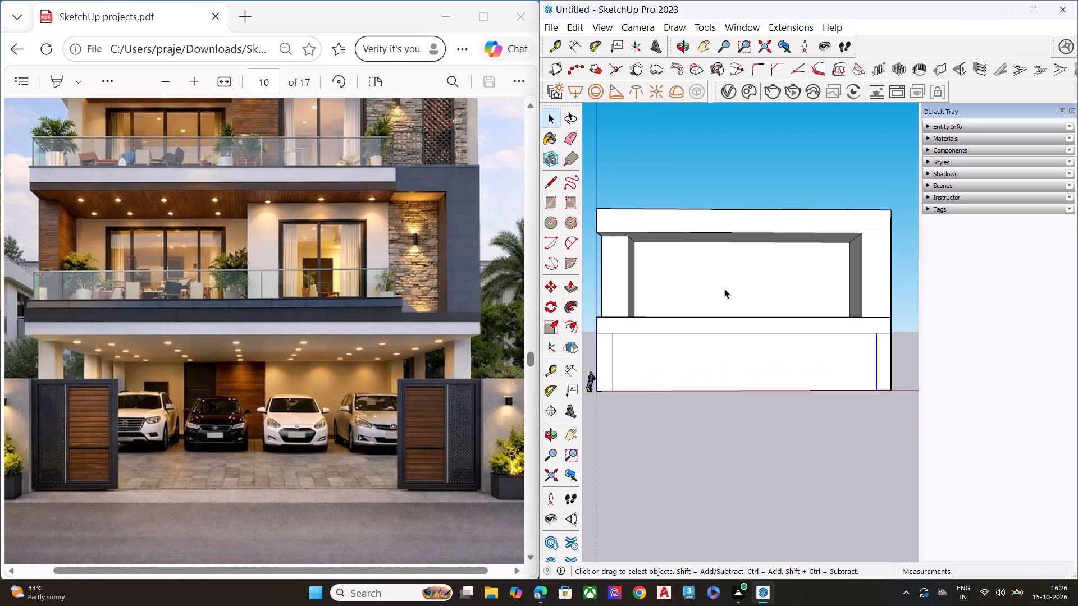
Draw a vertical line about 23' 6" long down the recess's back wall, a short distance in from its right end.
scroll(730, 274, up, 4)
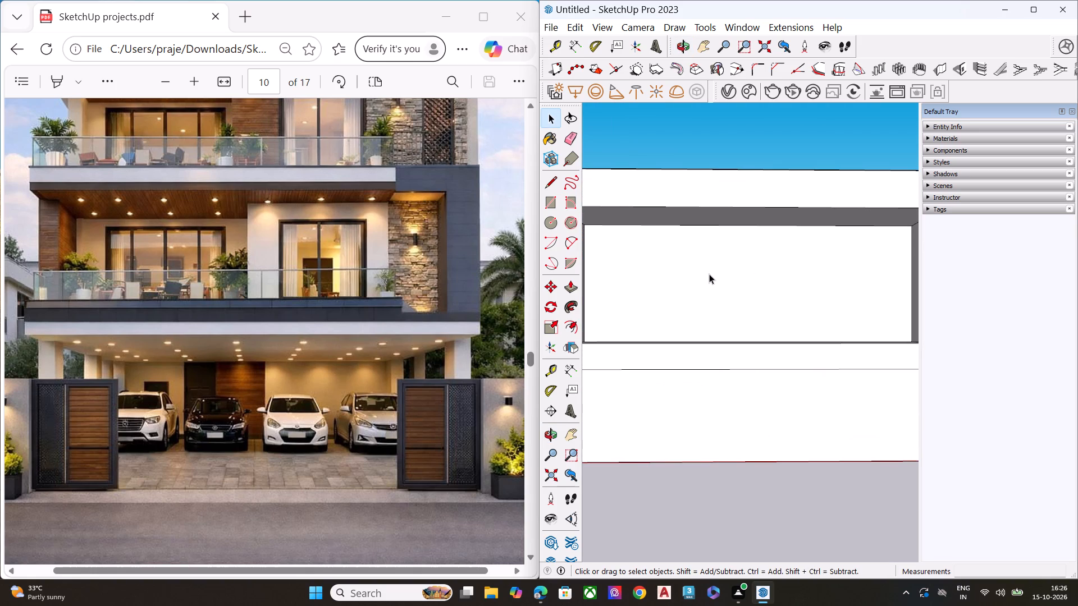
scroll(695, 275, down, 4)
scroll(821, 278, up, 4)
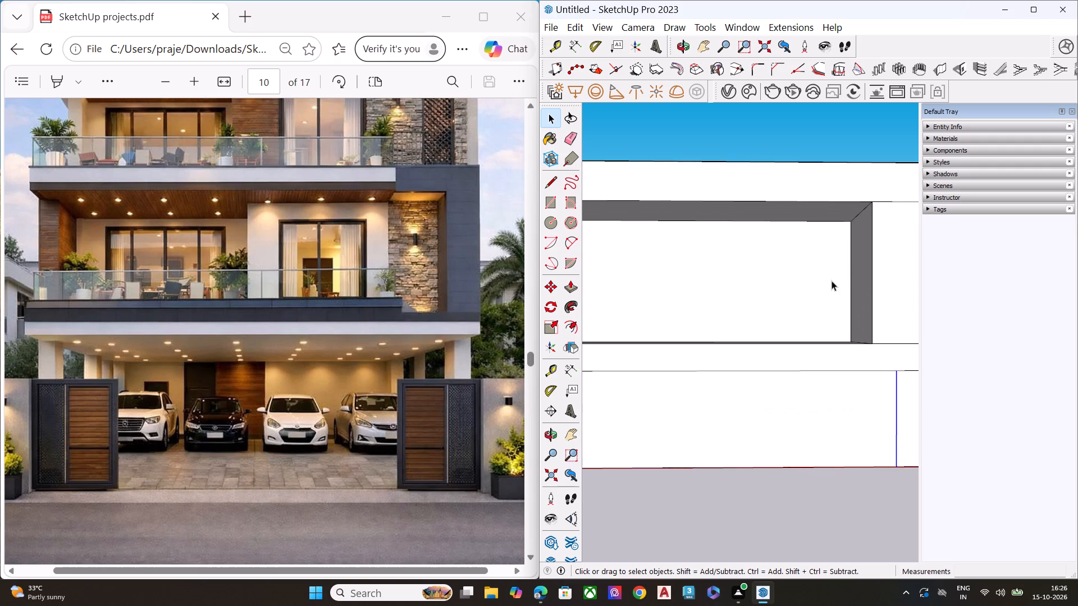
key(l)
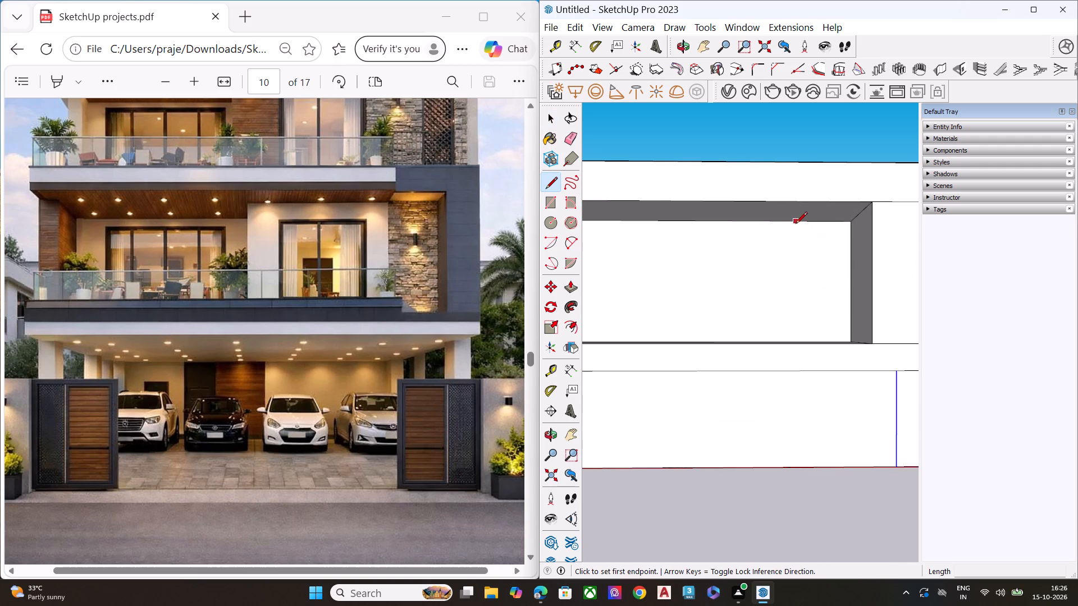
click(802, 224)
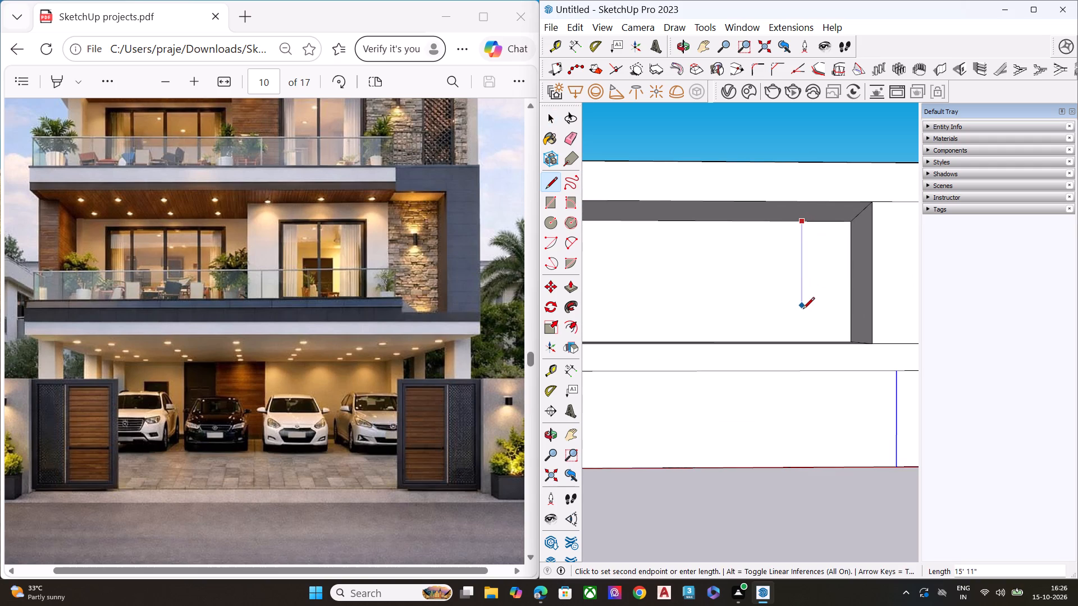
middle_drag(803, 315, 803, 360)
scroll(803, 360, up, 7)
click(794, 319)
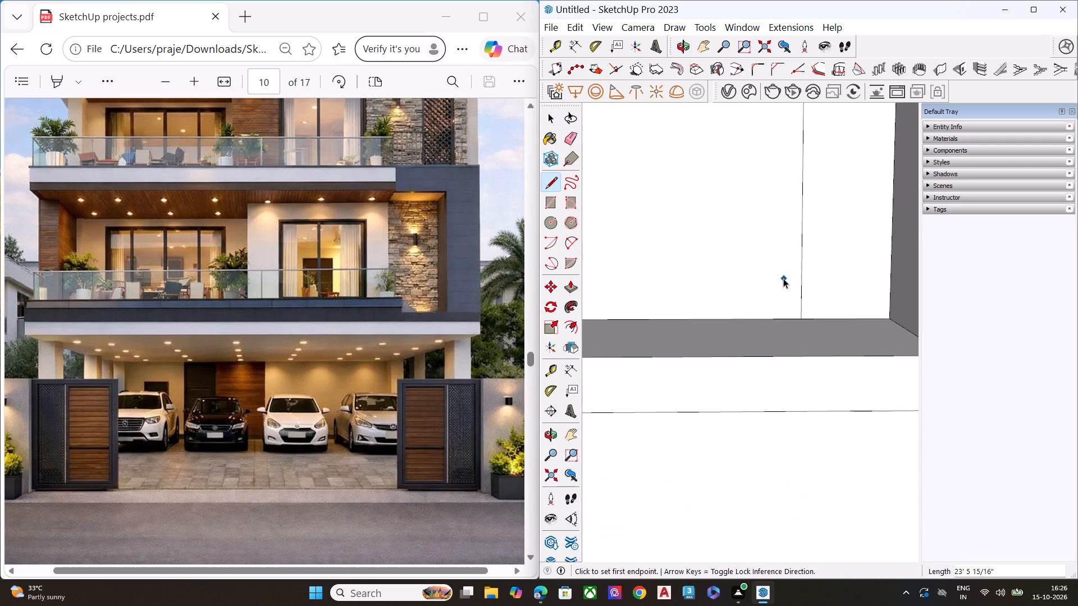
key(space)
Draw a second vertical line about 23' 6" long down the recess's back wall, further left, to mark out a wide middle panel.
scroll(779, 278, down, 10)
middle_drag(774, 291, 780, 232)
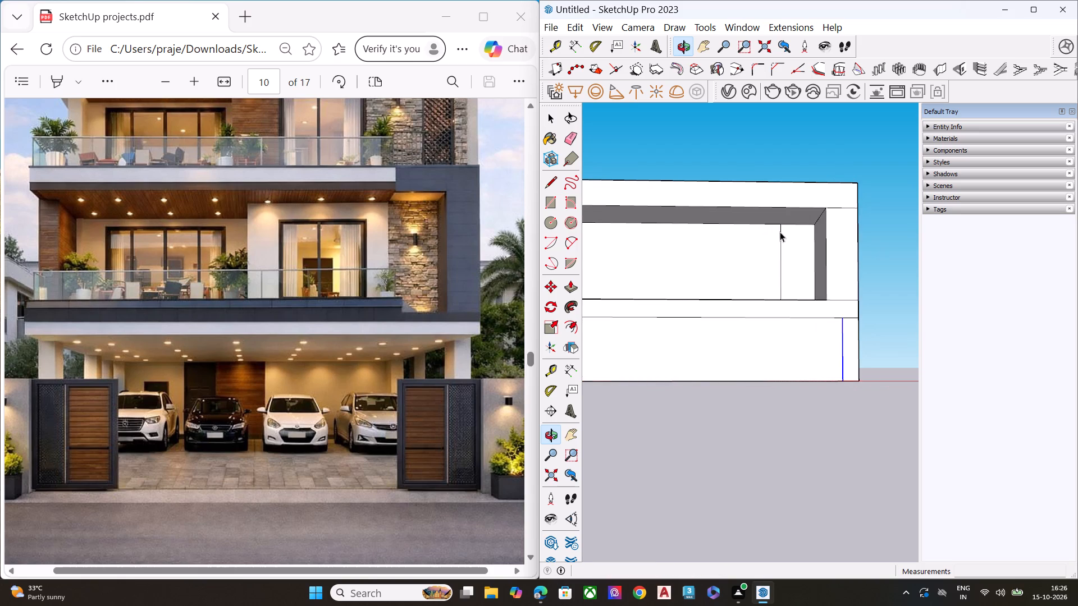
scroll(766, 242, up, 2)
scroll(795, 260, down, 2)
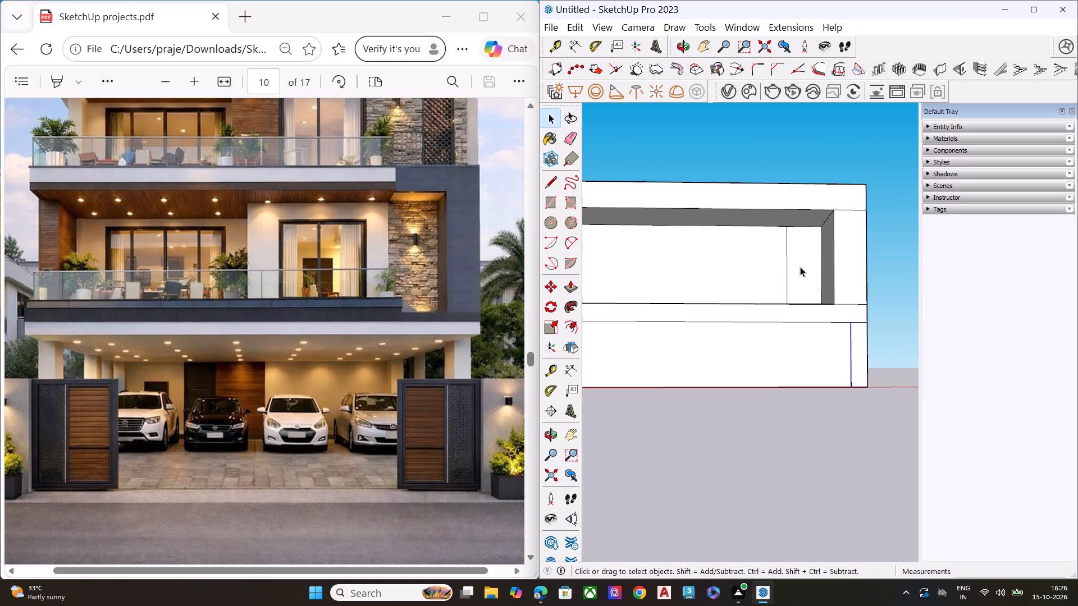
scroll(800, 267, down, 2)
middle_drag(789, 299, 791, 333)
scroll(759, 281, up, 2)
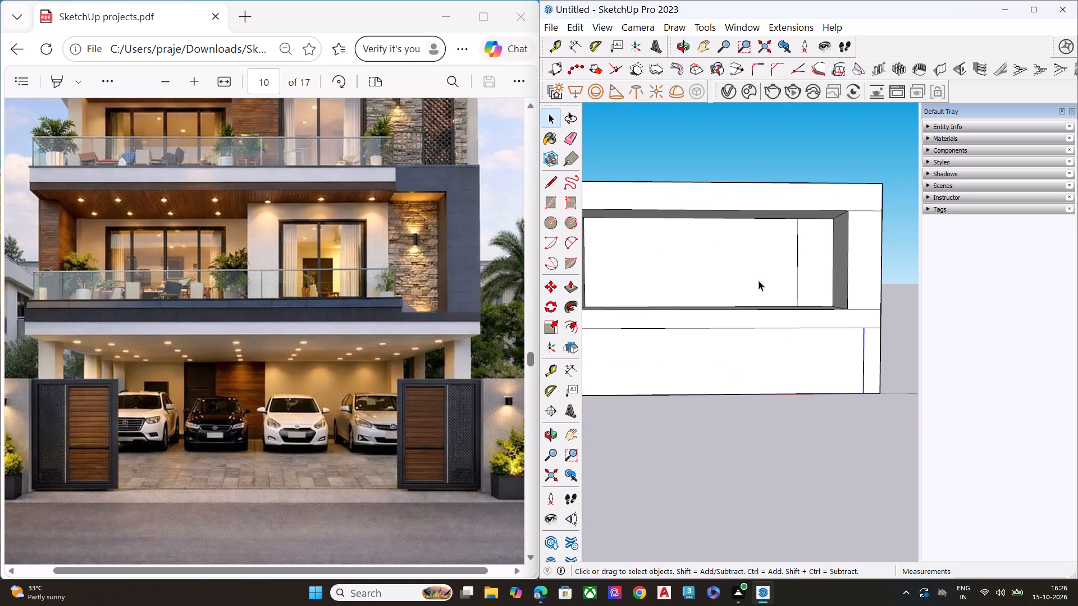
key(l)
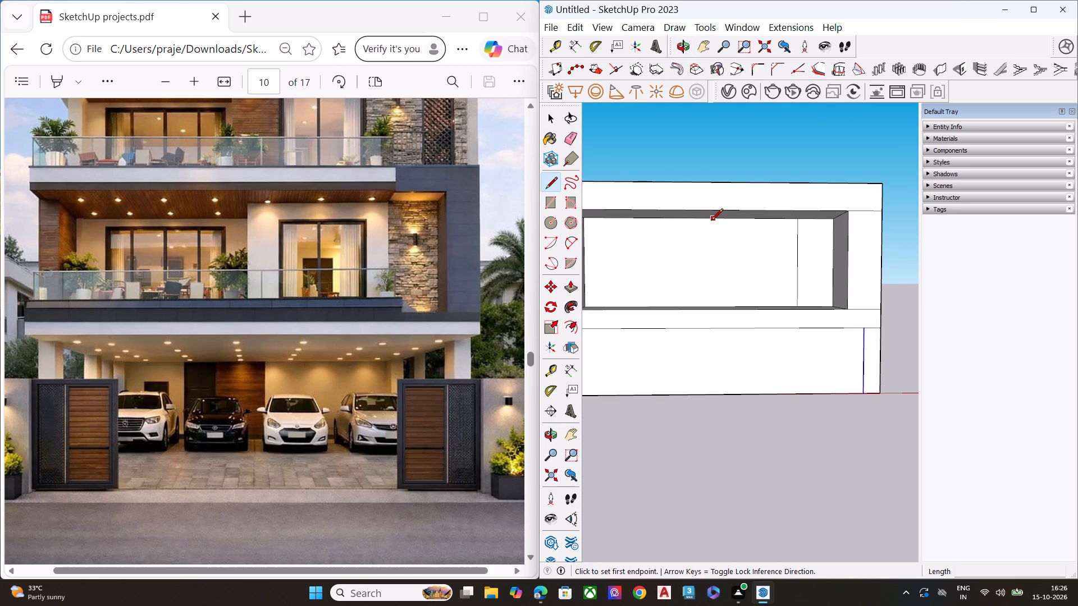
click(711, 221)
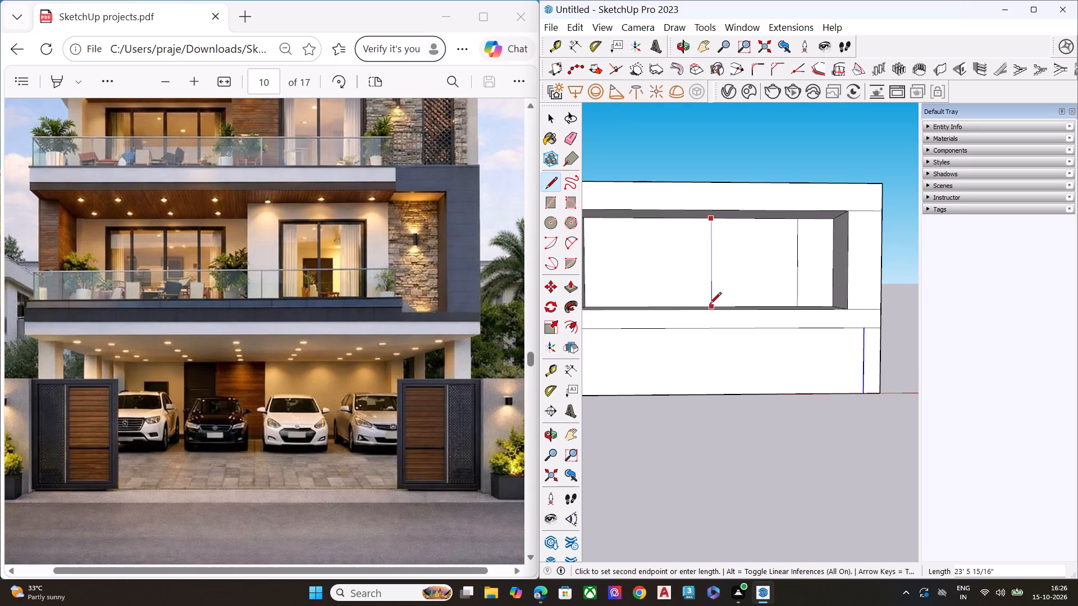
click(710, 305)
key(space)
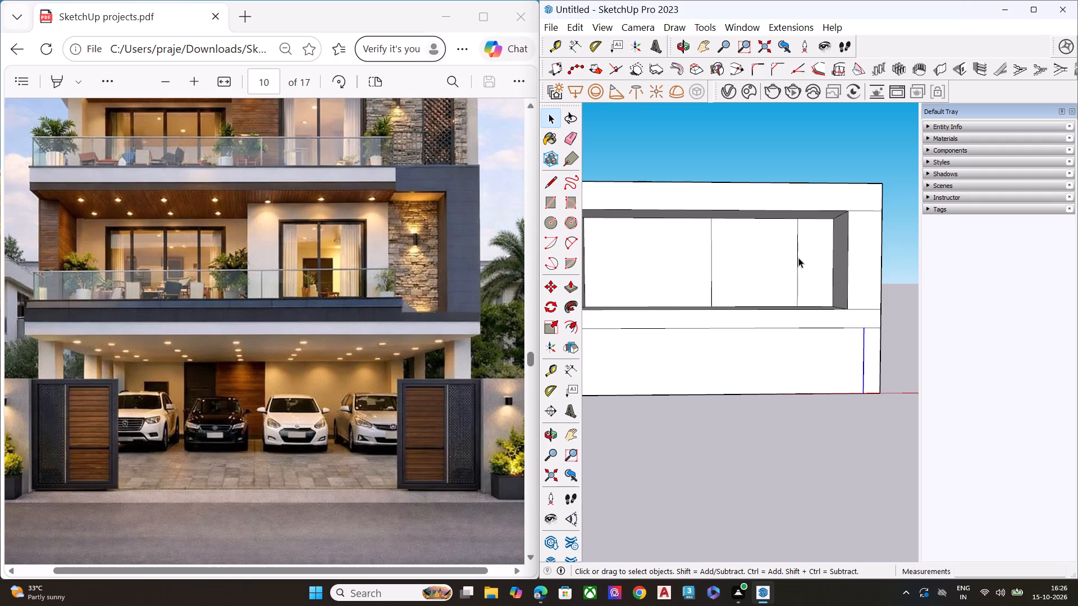
Push/Pull the panel between the two vertical lines outward from the recess's back wall by about 16' 5".
scroll(764, 245, up, 5)
click(738, 263)
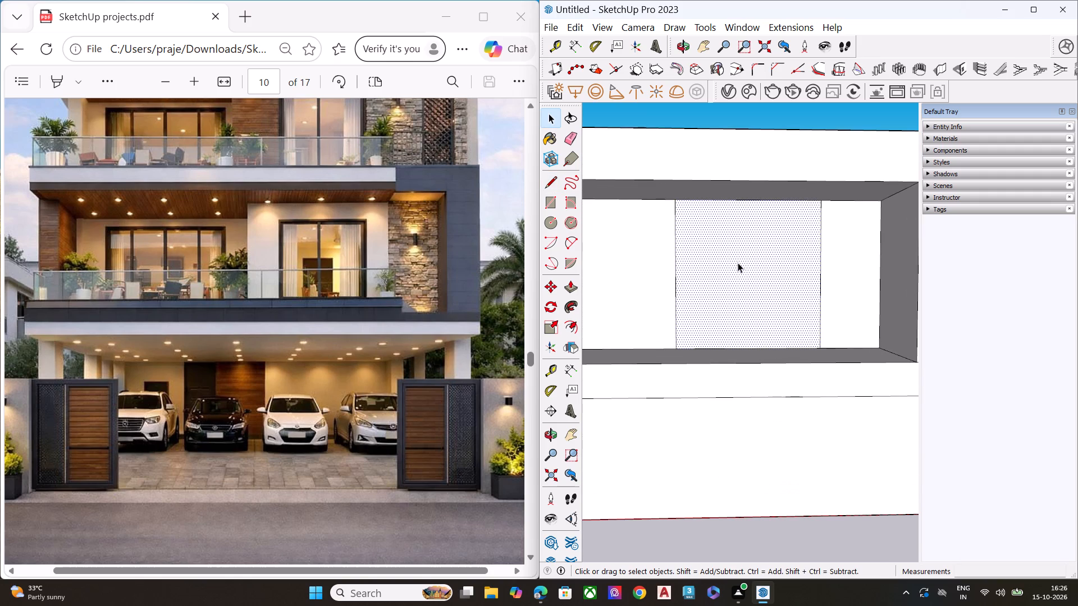
click(738, 263)
key(p)
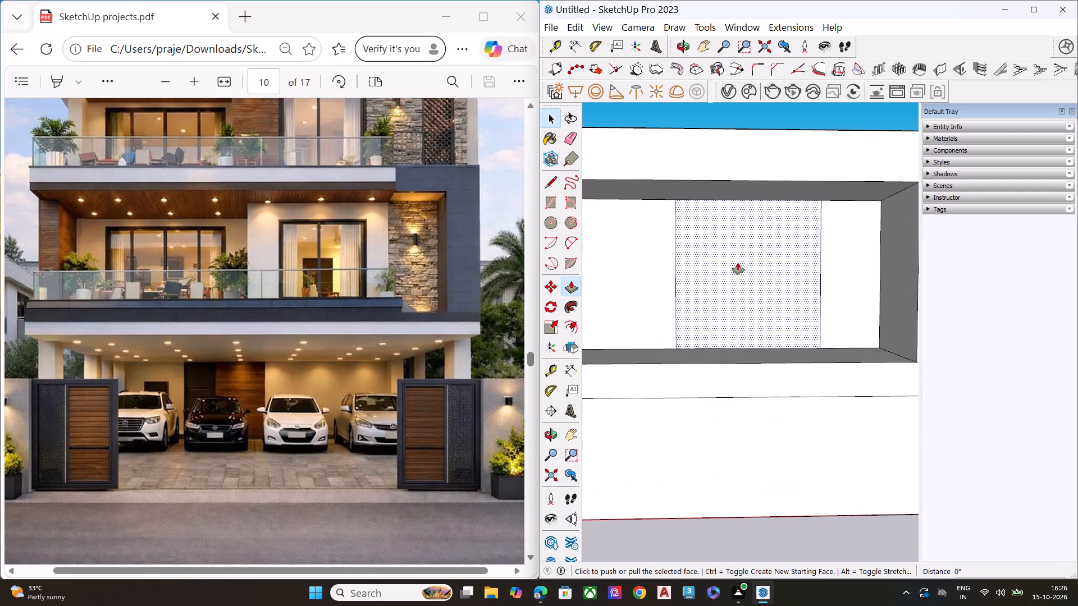
click(759, 278)
middle_drag(773, 288, 774, 300)
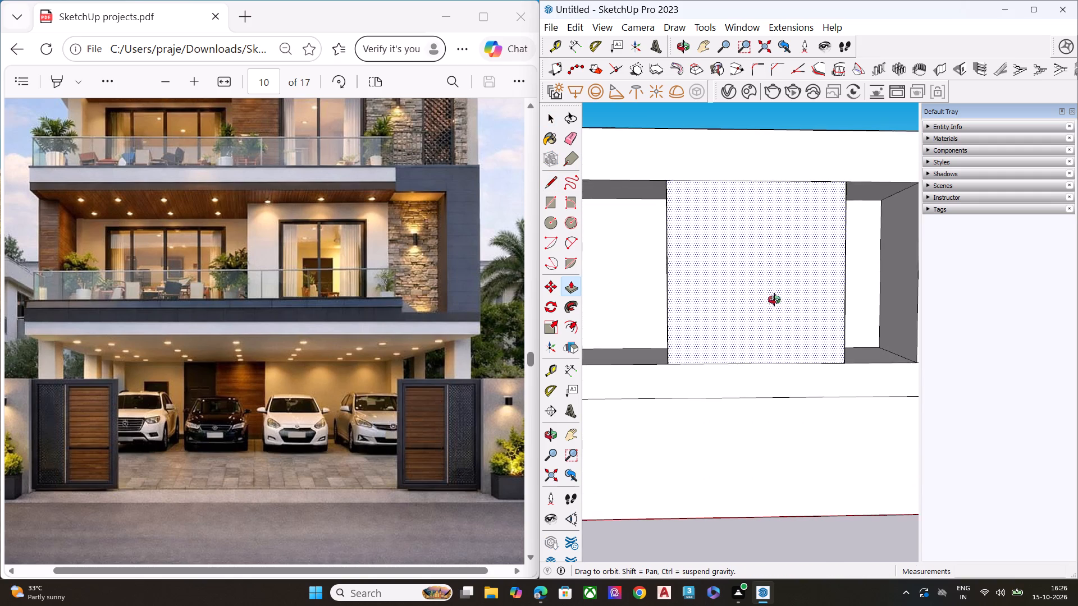
middle_drag(774, 300, 952, 428)
scroll(910, 419, up, 1)
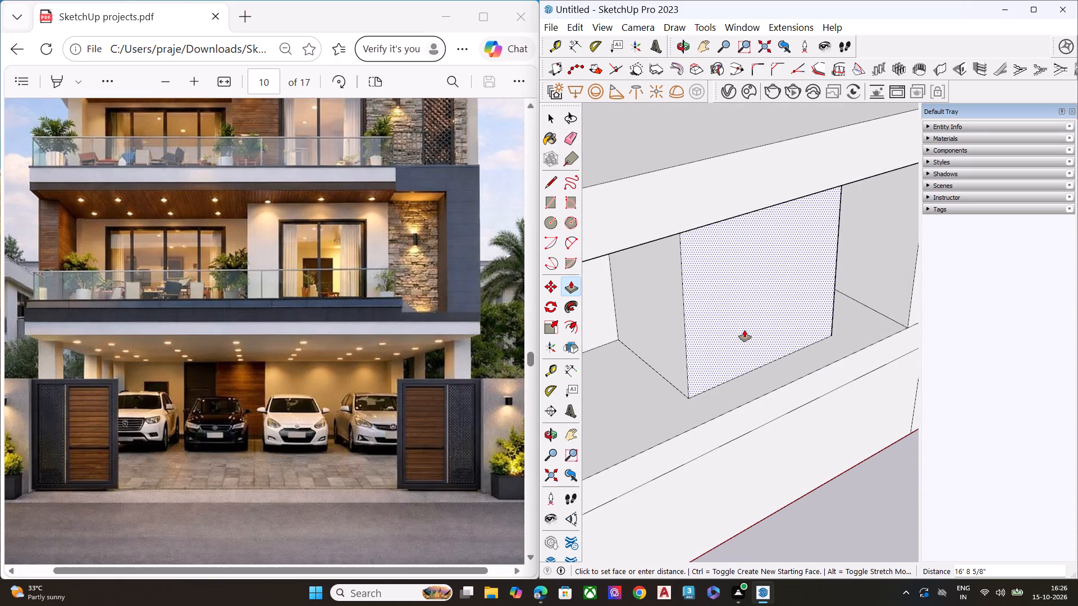
click(743, 329)
middle_drag(830, 333, 616, 301)
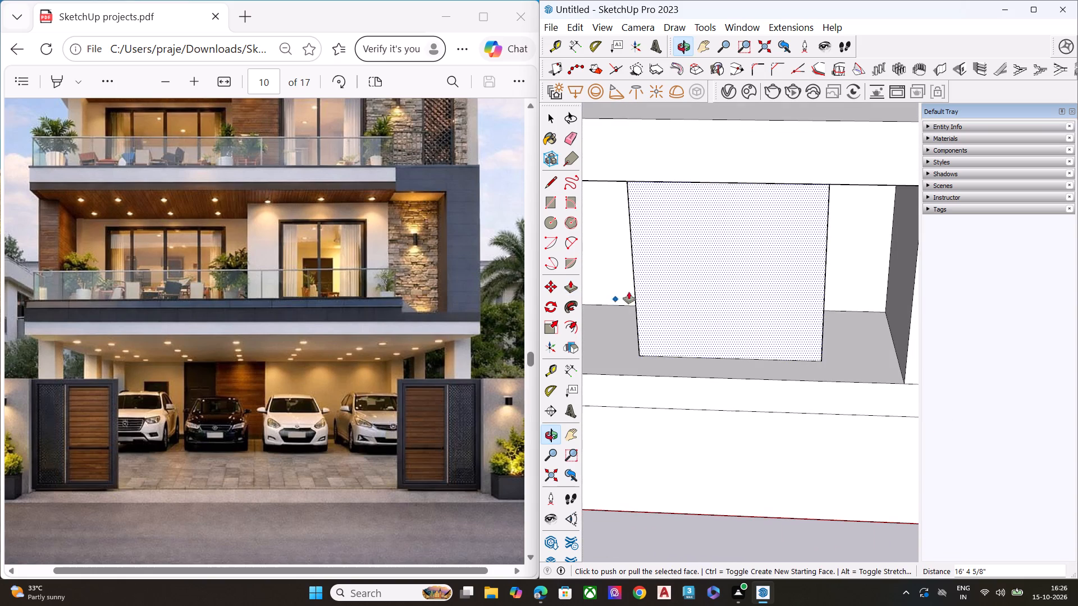
Push/Pull the narrow strip of back wall beside the right pier outward, flush with the projecting middle panel.
key(space)
click(840, 242)
key(p)
click(840, 242)
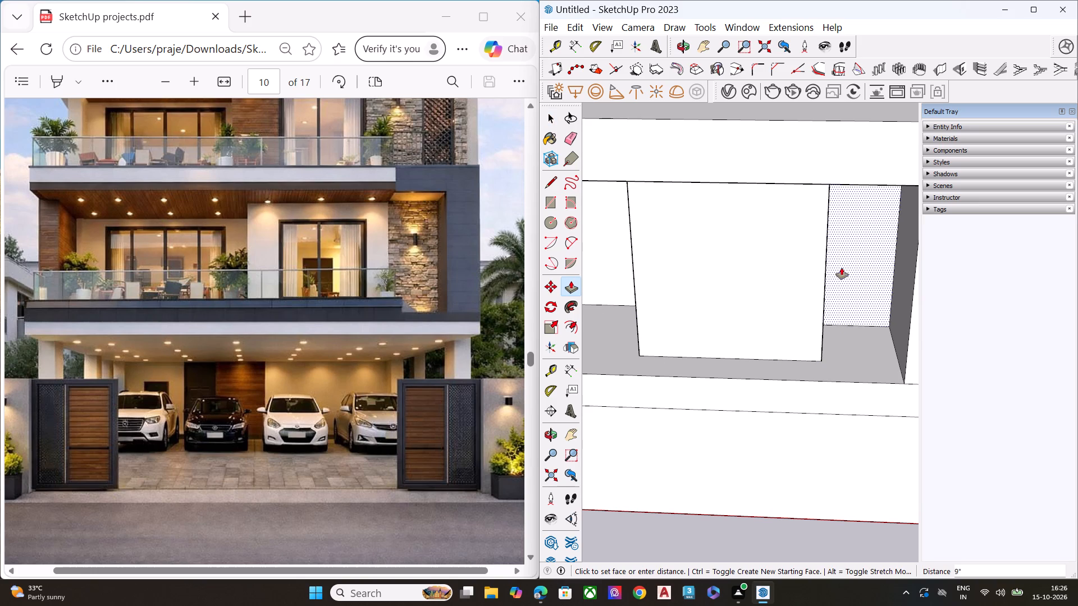
click(810, 354)
key(space)
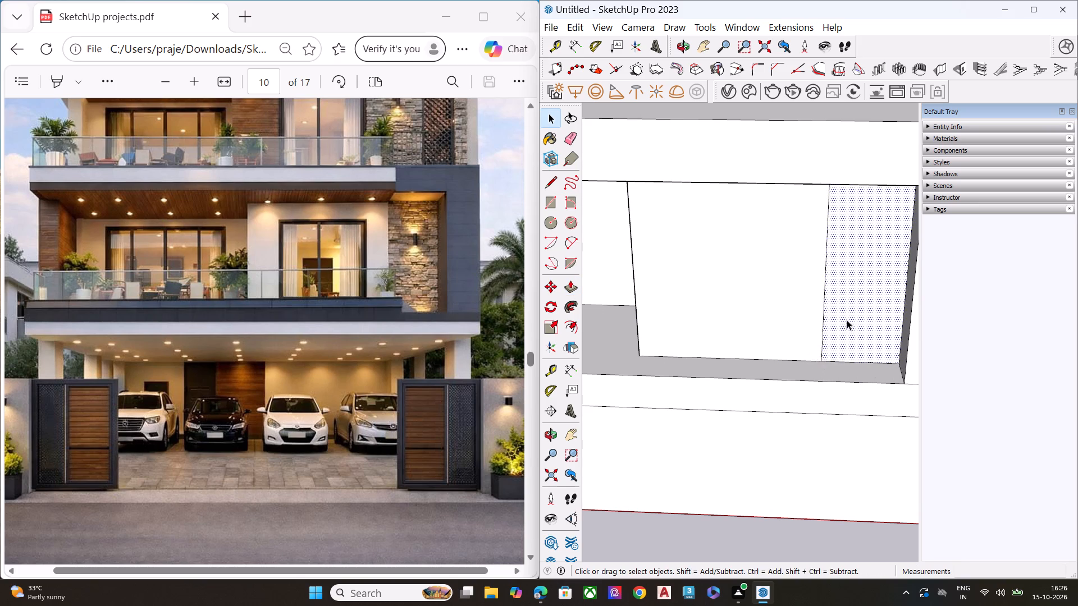
Push/Pull the wide projecting panel's front face part of the way back into the upper-floor recess.
middle_drag(852, 296, 857, 205)
scroll(860, 191, down, 6)
middle_drag(803, 263, 833, 172)
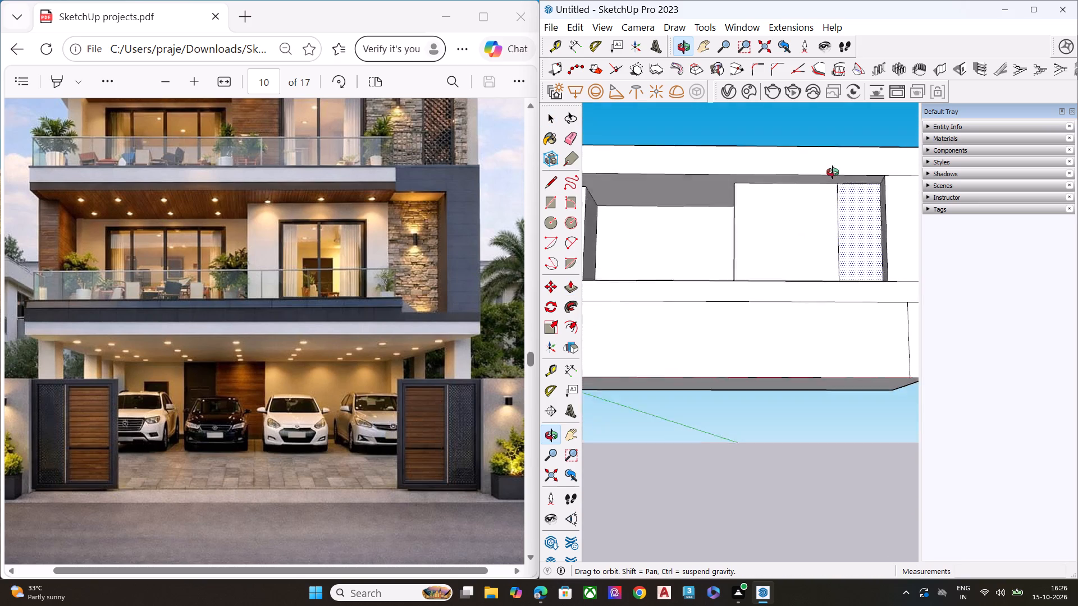
middle_drag(833, 172, 954, 112)
scroll(797, 225, up, 4)
middle_drag(783, 242, 787, 246)
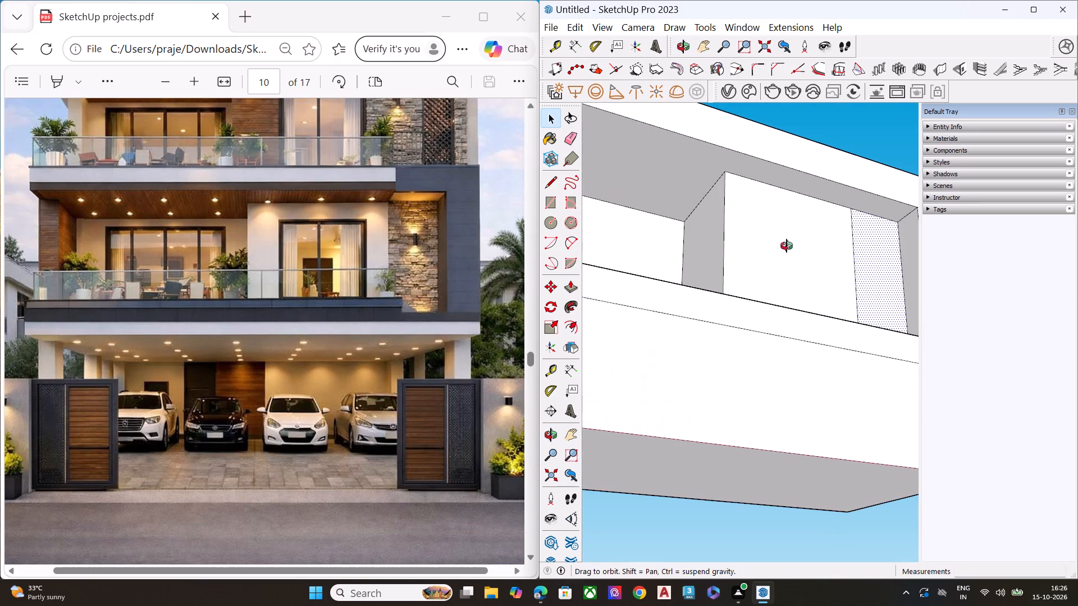
middle_drag(787, 246, 849, 263)
click(825, 269)
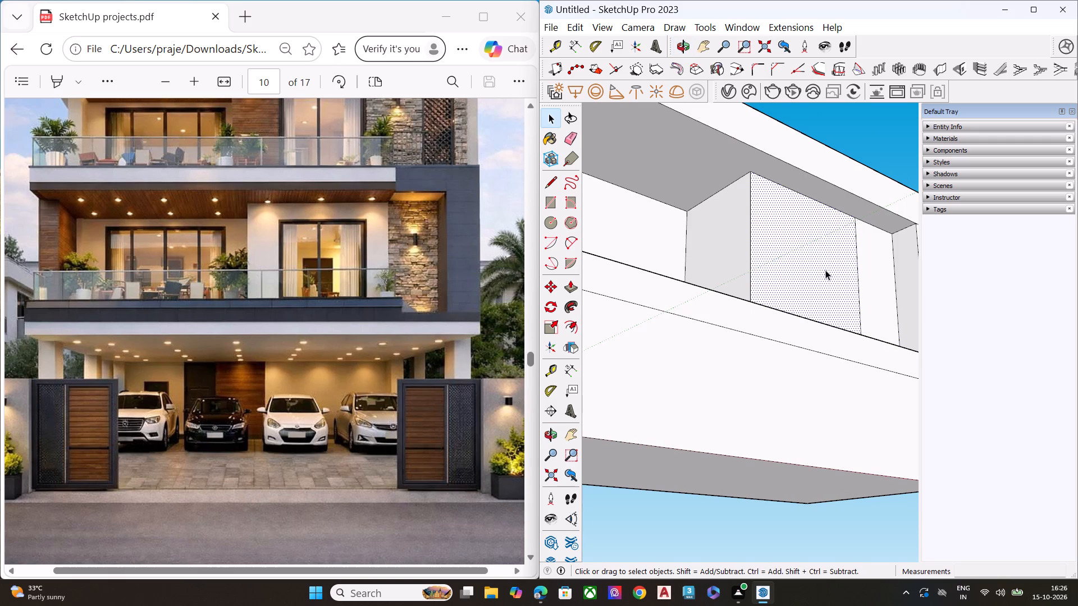
key(p)
click(825, 270)
click(811, 272)
key(space)
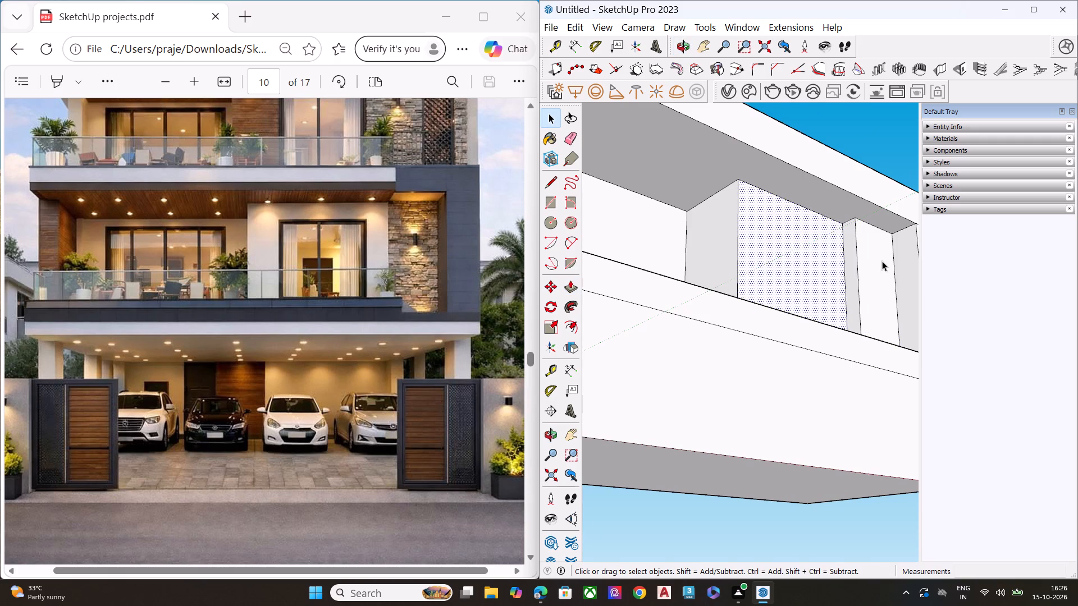
Push/Pull the narrow strip beside the right pier back until it is flush with the wide panel.
click(878, 263)
key(p)
click(878, 263)
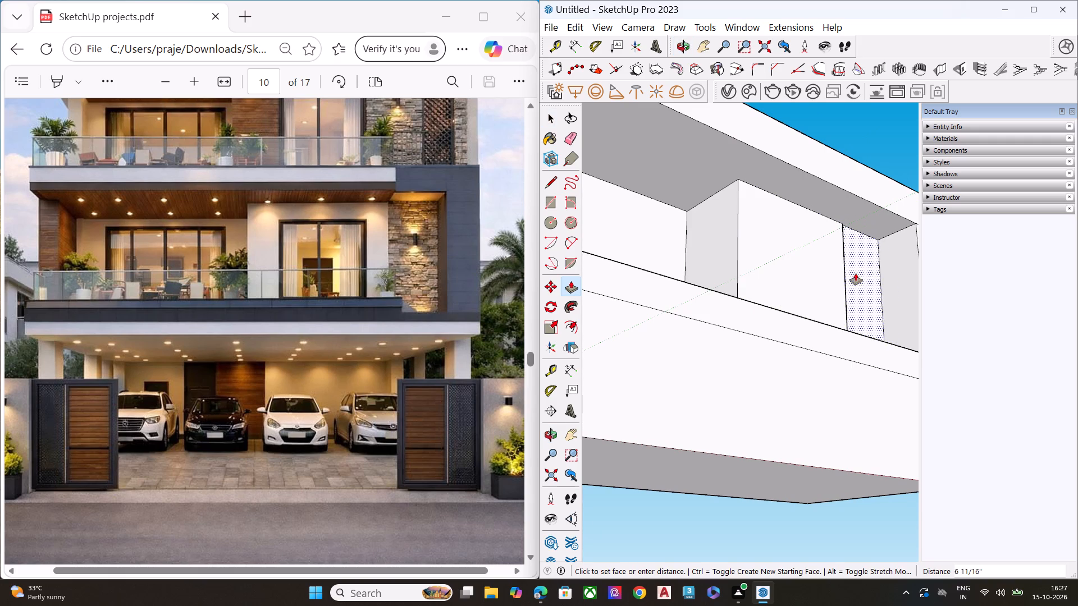
click(846, 286)
key(space)
Examine the stepped upper-floor front and the ground-floor pillars from below and from the front, against the reference photo.
scroll(848, 281, down, 6)
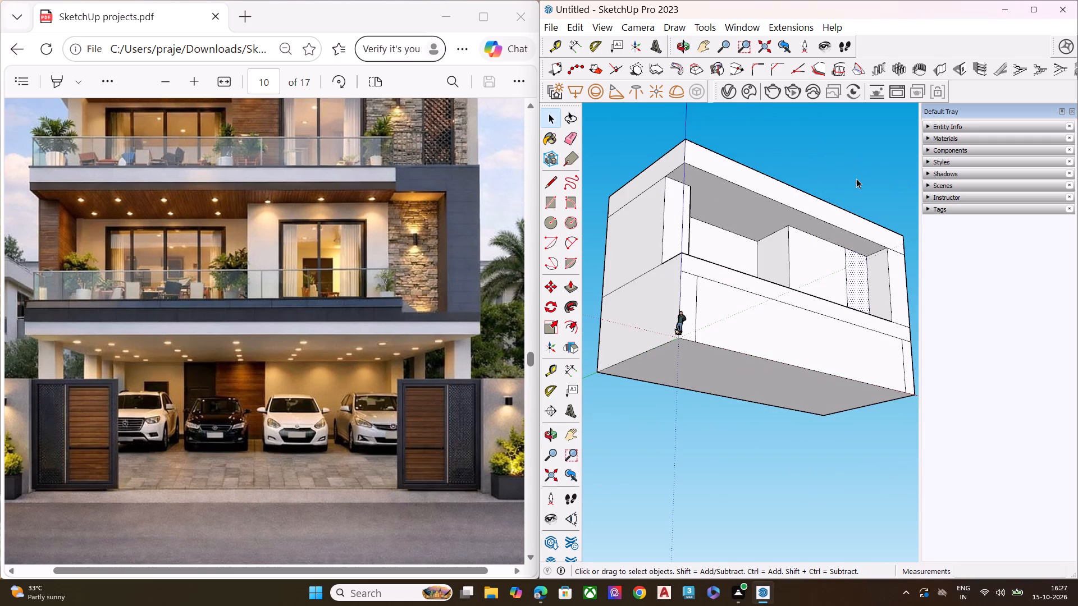
click(864, 145)
middle_drag(826, 222, 577, 300)
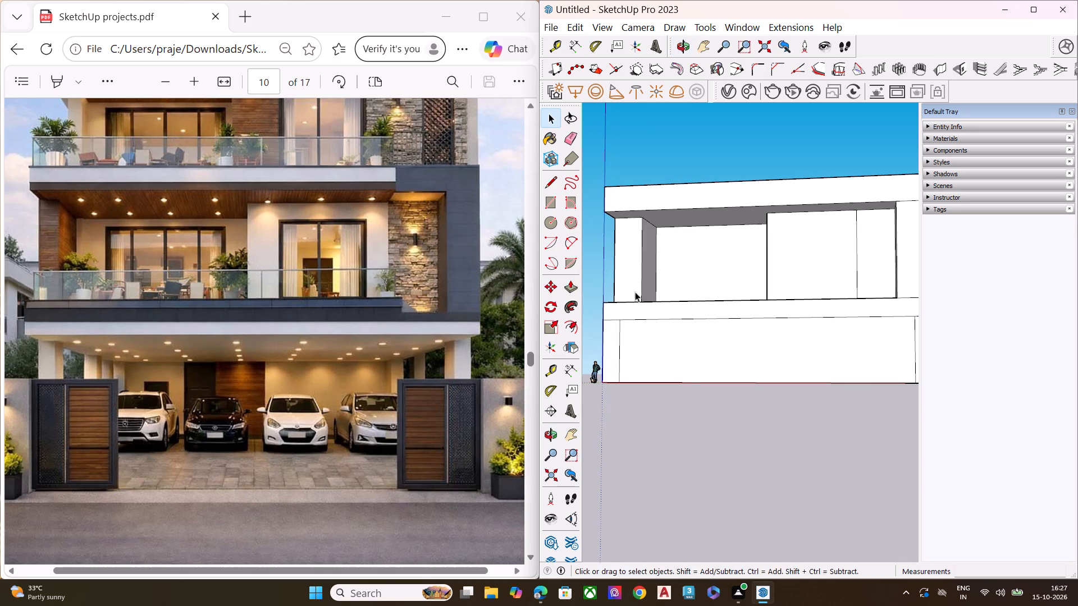
middle_drag(635, 292, 714, 306)
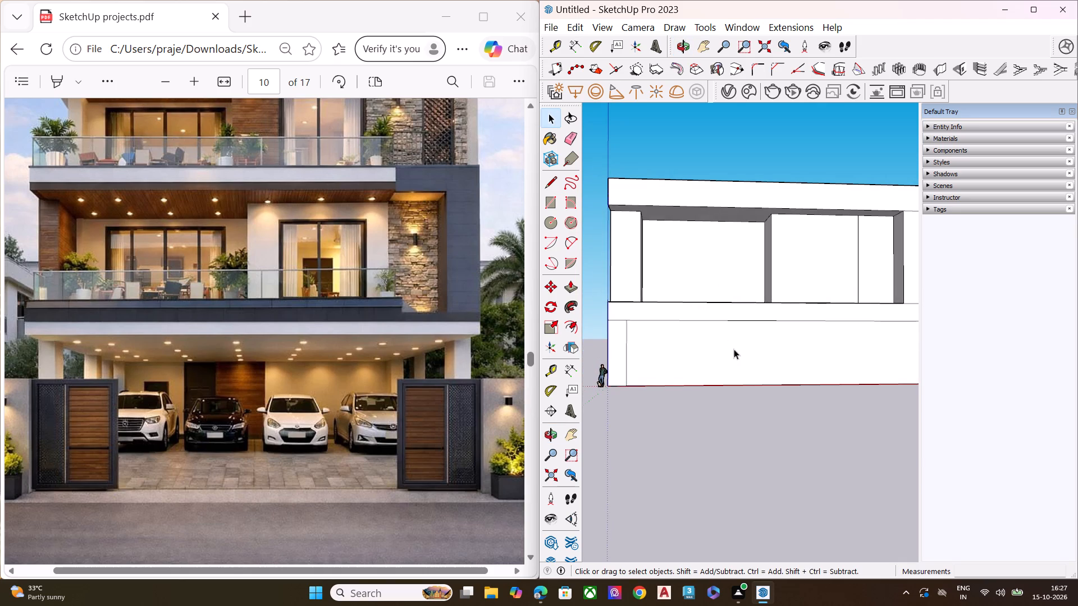
middle_drag(734, 349, 706, 311)
scroll(666, 337, up, 2)
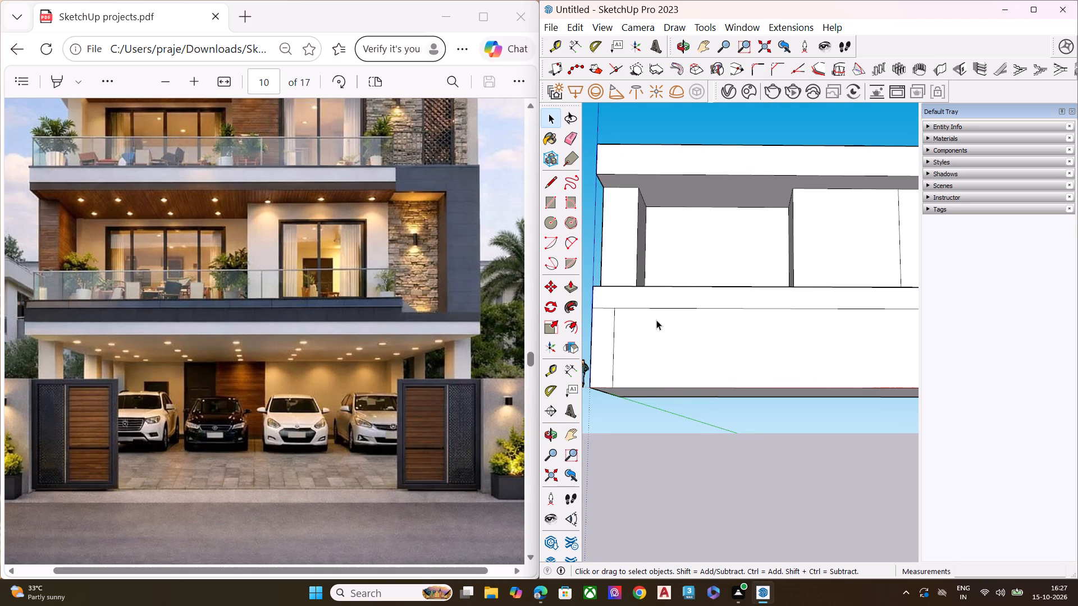
middle_drag(644, 318, 651, 359)
scroll(603, 329, up, 4)
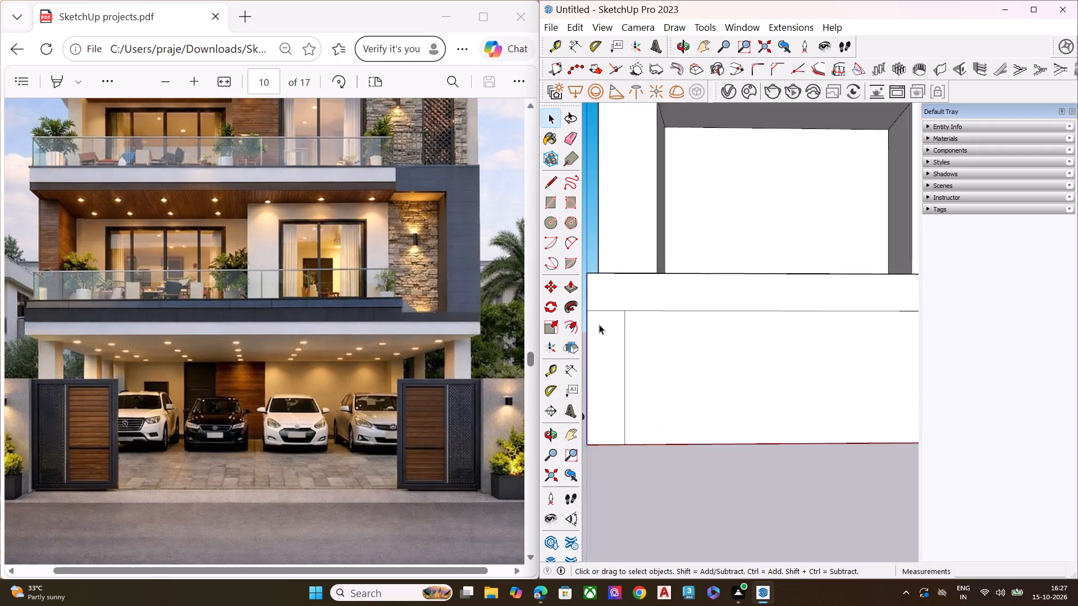
scroll(599, 324, up, 9)
scroll(604, 321, down, 2)
scroll(619, 310, up, 2)
scroll(627, 305, down, 1)
scroll(628, 305, up, 1)
scroll(628, 304, down, 18)
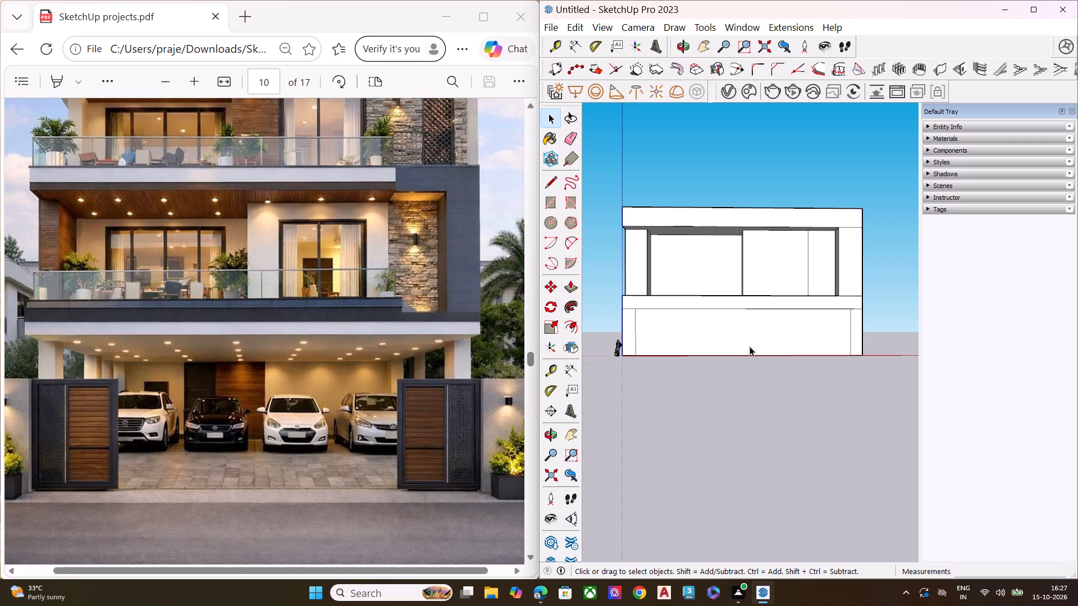
scroll(711, 213, up, 2)
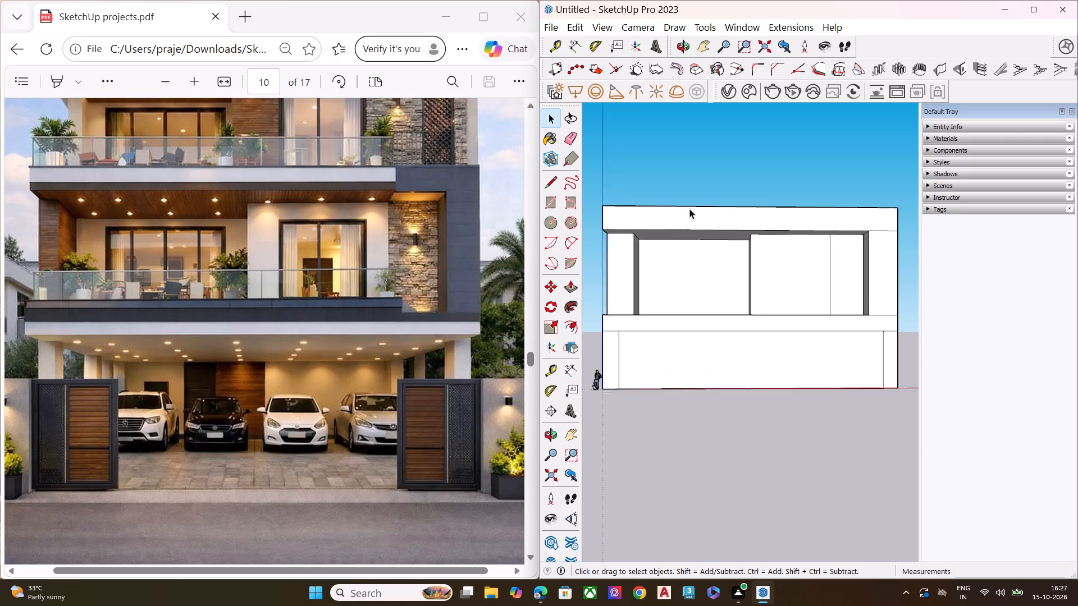
Draw a vertical line about 6' long on the top band, from the recess opening above the panel–strip boundary up to the roof edge.
scroll(689, 209, up, 3)
scroll(658, 279, down, 6)
middle_drag(808, 290, 606, 322)
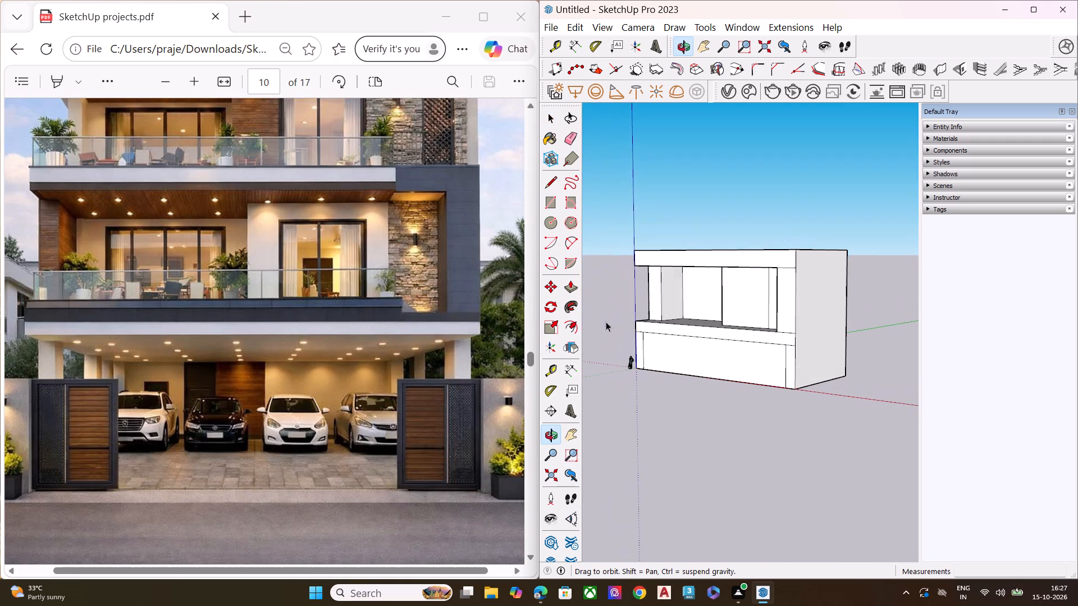
middle_click(719, 254)
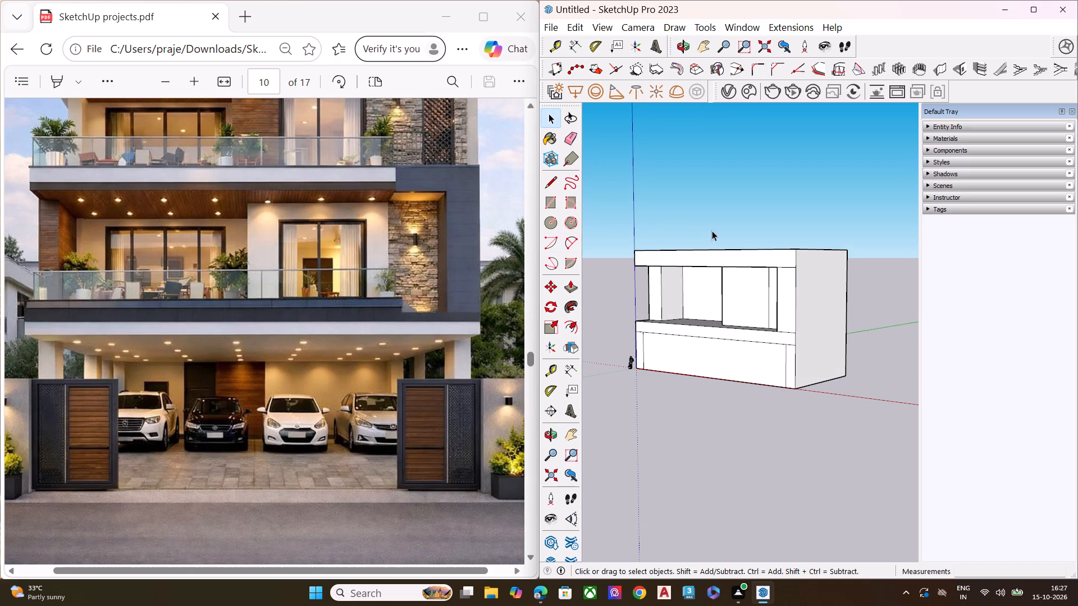
scroll(784, 256, up, 9)
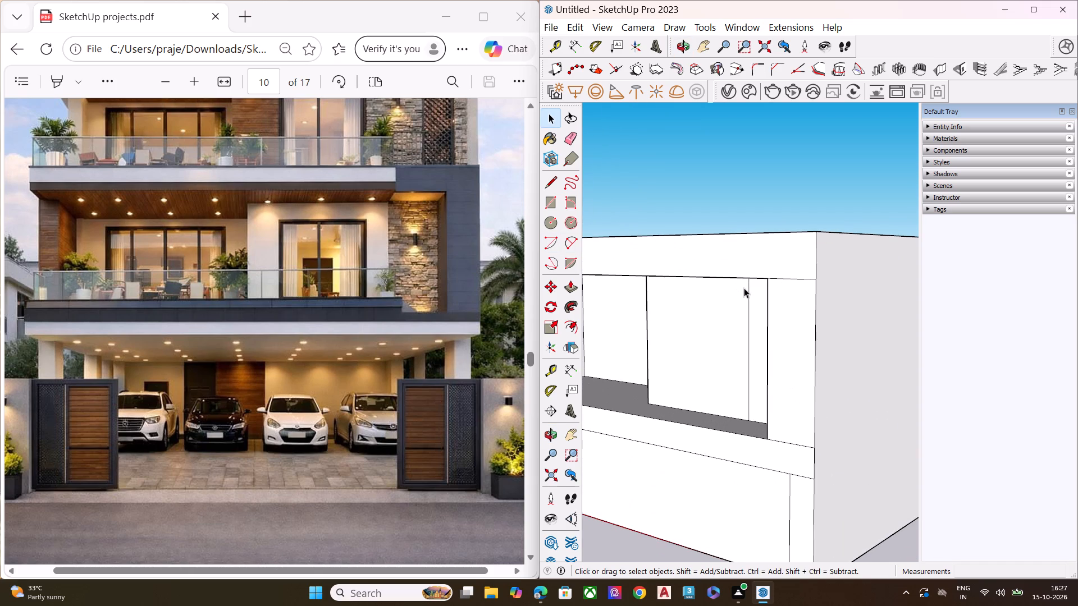
middle_drag(744, 288, 895, 287)
scroll(785, 300, up, 1)
middle_drag(784, 296, 813, 247)
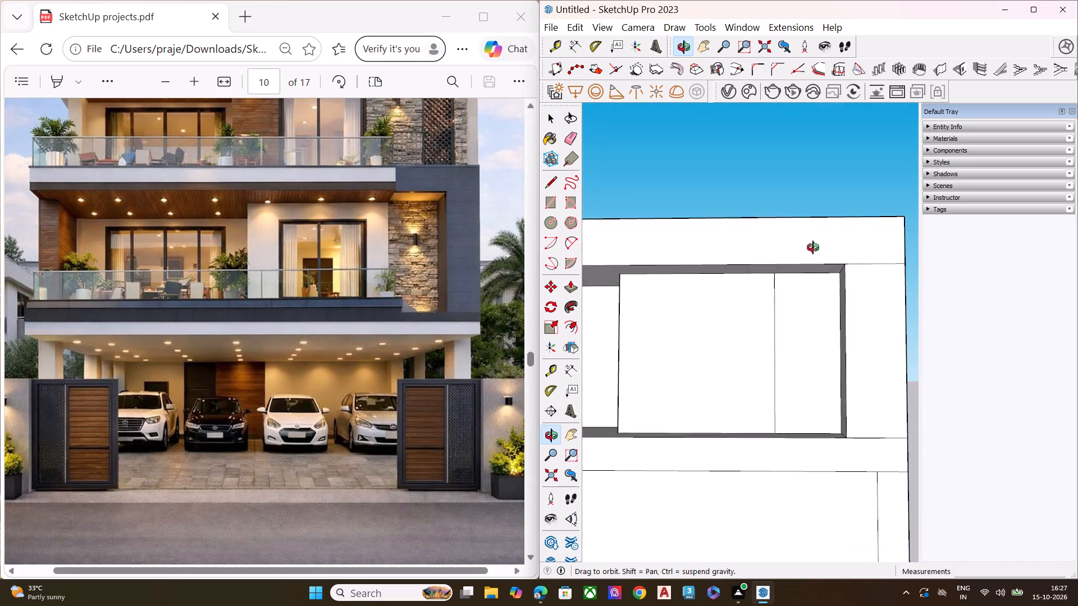
middle_drag(813, 247, 813, 247)
scroll(784, 276, up, 3)
key(l)
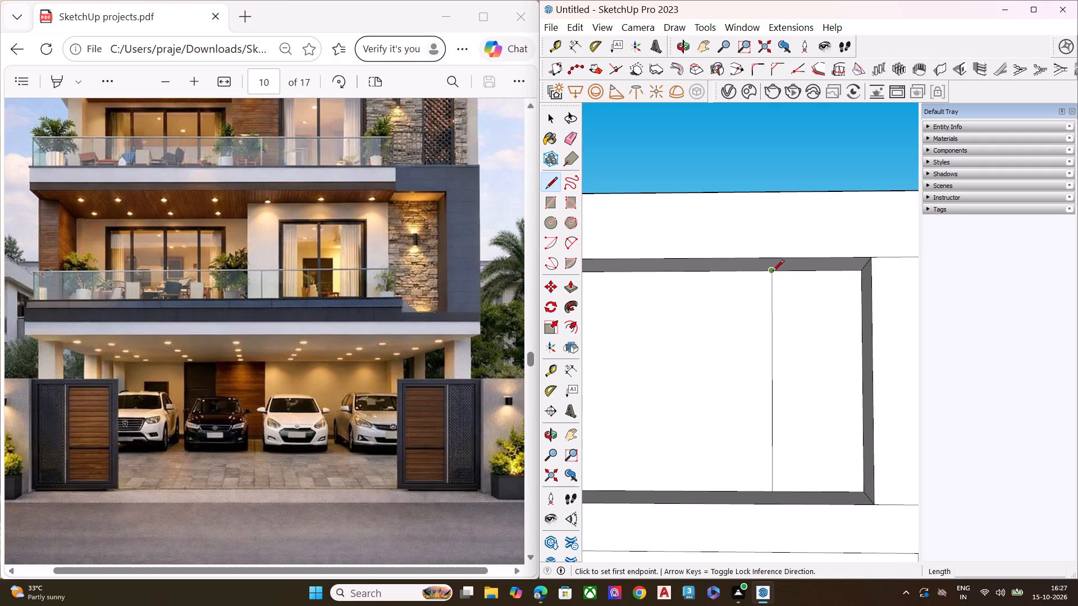
click(773, 260)
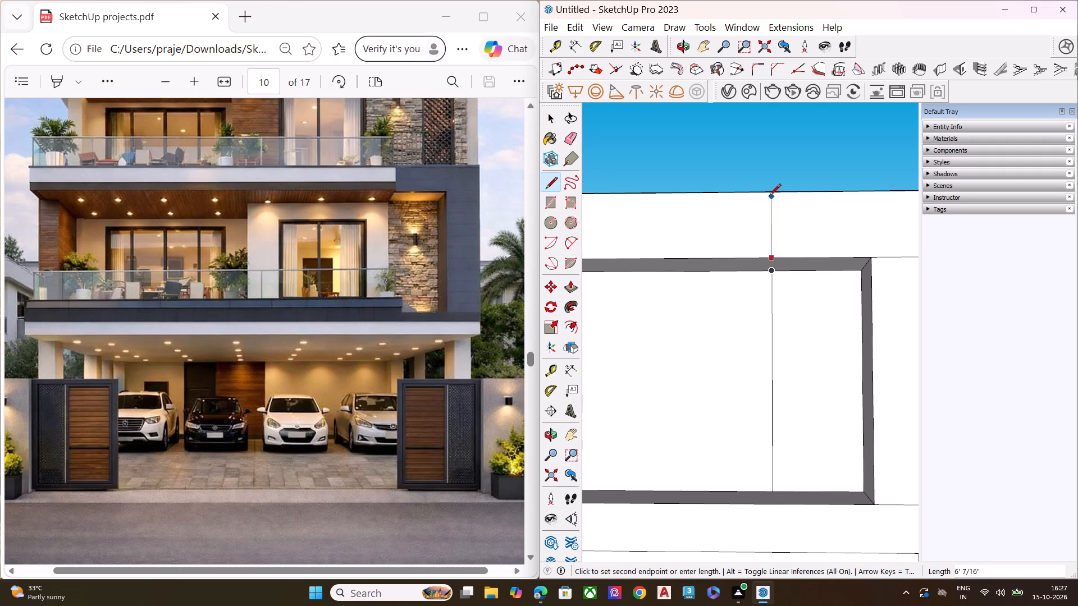
click(769, 194)
key(space)
Erase the horizontal edge separating the top band from the right pier so the two faces merge.
middle_drag(811, 242, 714, 320)
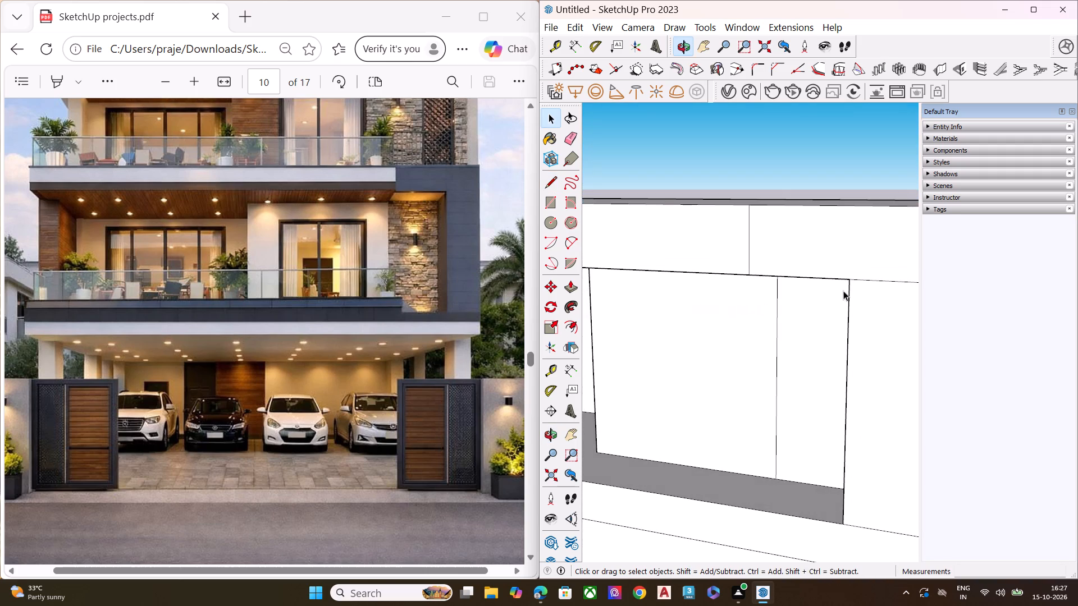
scroll(748, 310, down, 5)
key(e)
click(824, 295)
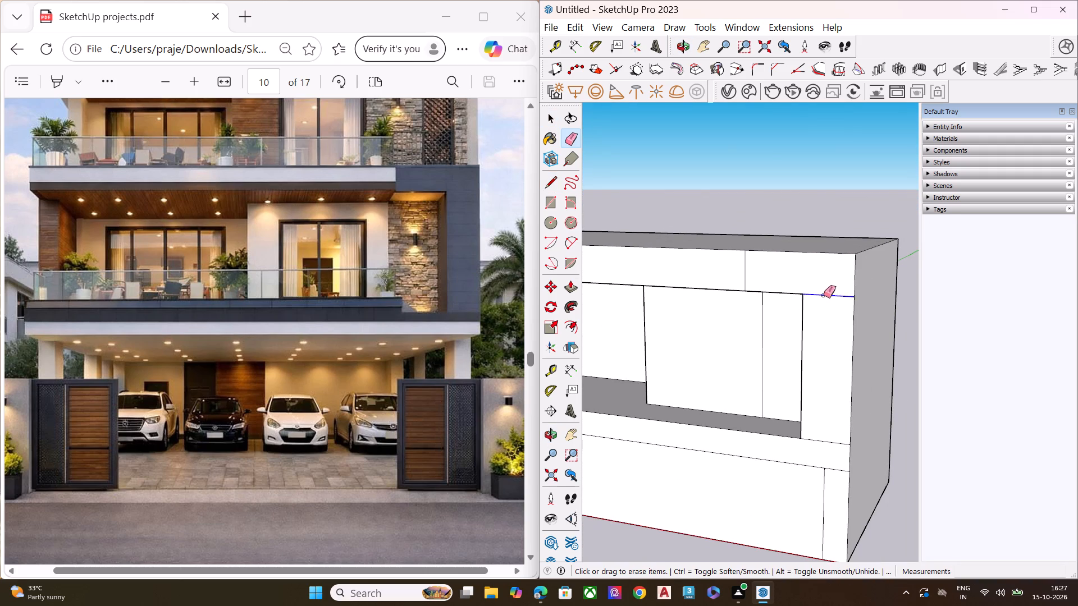
key(space)
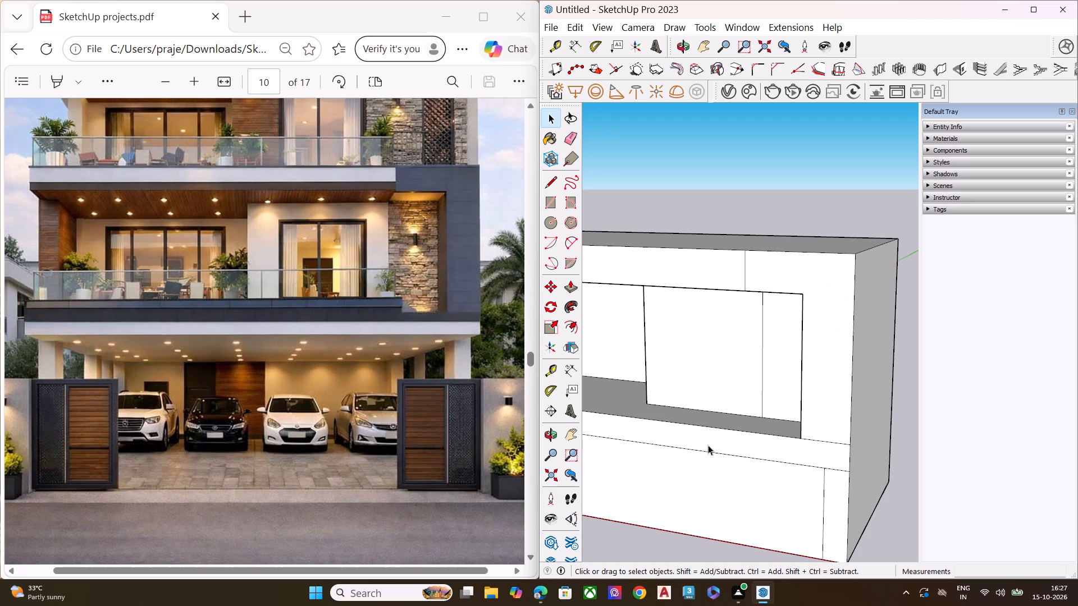
Examine an enlarged view of the reference photo's right side, from the ground-floor pillar up to the stone-clad strip and dark surround.
triple_click(199, 81)
click(199, 81)
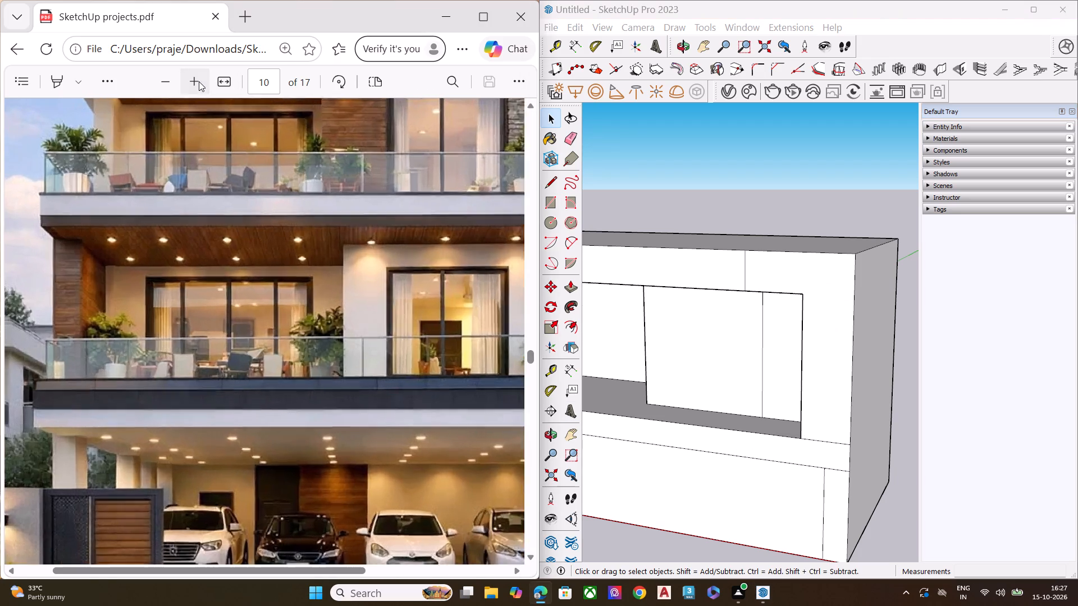
scroll(271, 219, down, 8)
scroll(269, 307, up, 6)
scroll(269, 307, down, 4)
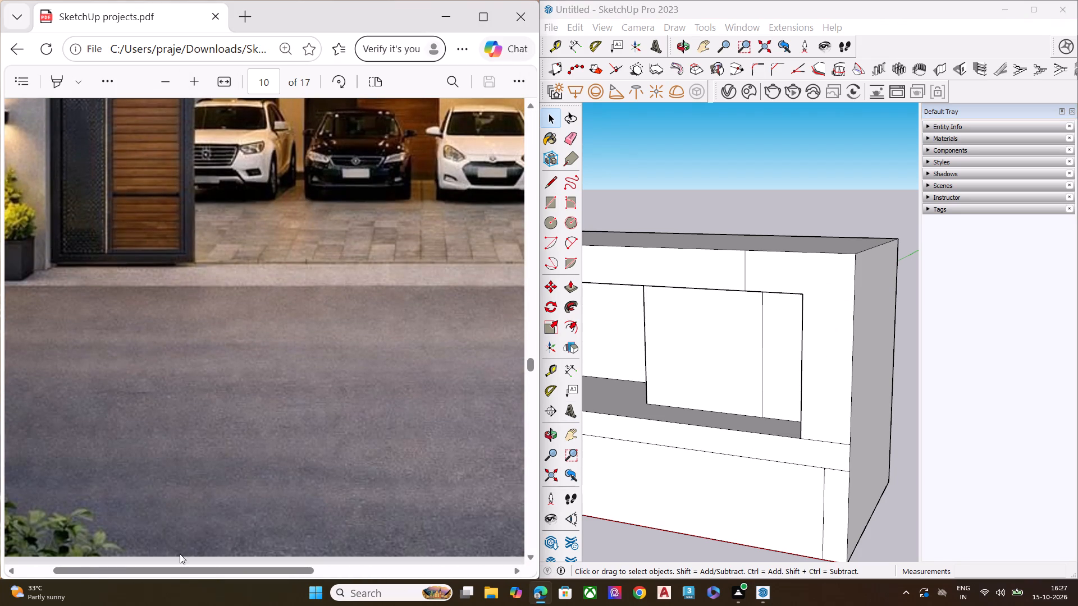
click(194, 576)
drag(195, 571, 353, 578)
scroll(311, 466, up, 3)
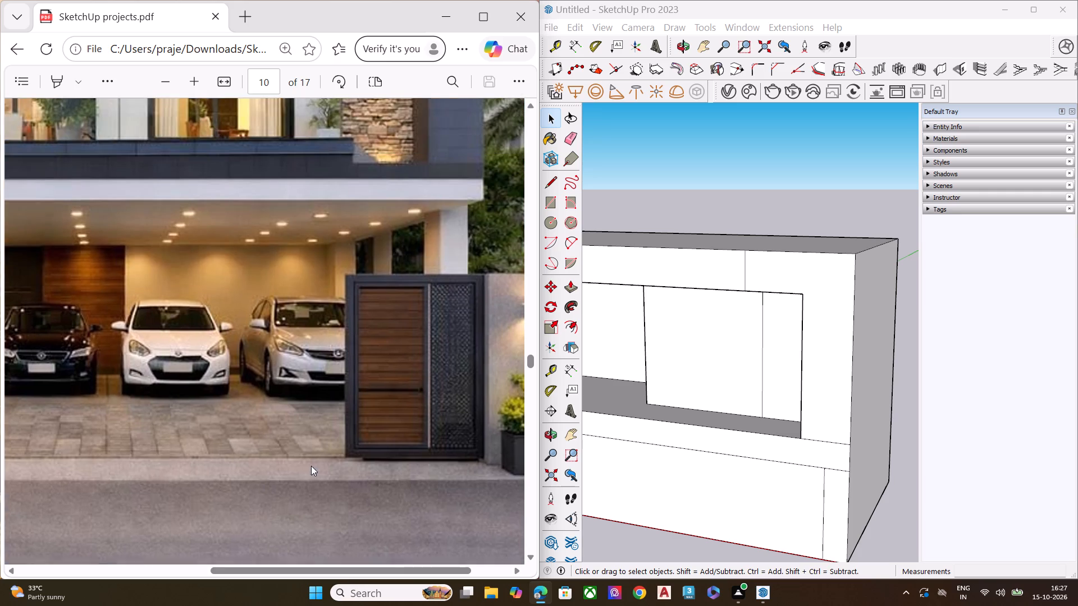
scroll(311, 466, up, 2)
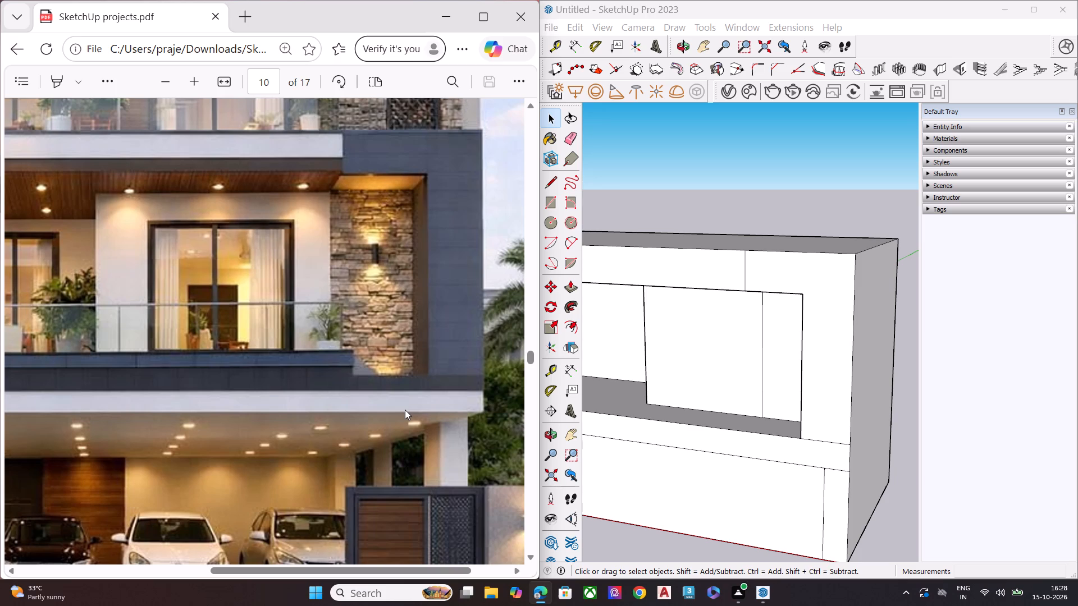
Push/Pull the wide upper-floor panel's front face about 2' 10" further back into the recess.
scroll(744, 350, down, 5)
middle_drag(754, 442, 798, 428)
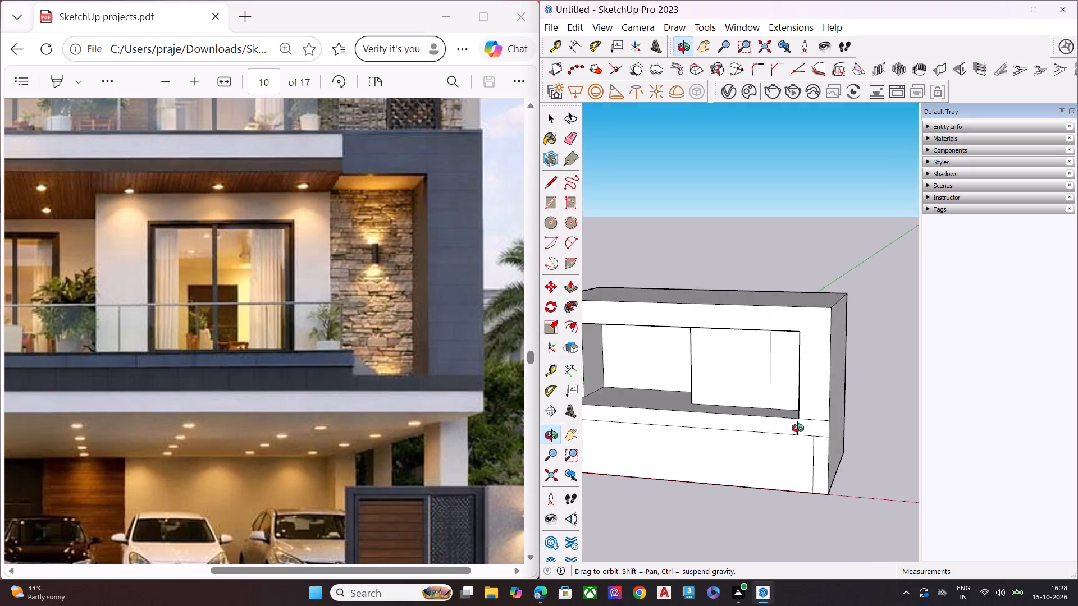
middle_drag(798, 428, 838, 416)
middle_click(831, 419)
scroll(818, 420, up, 7)
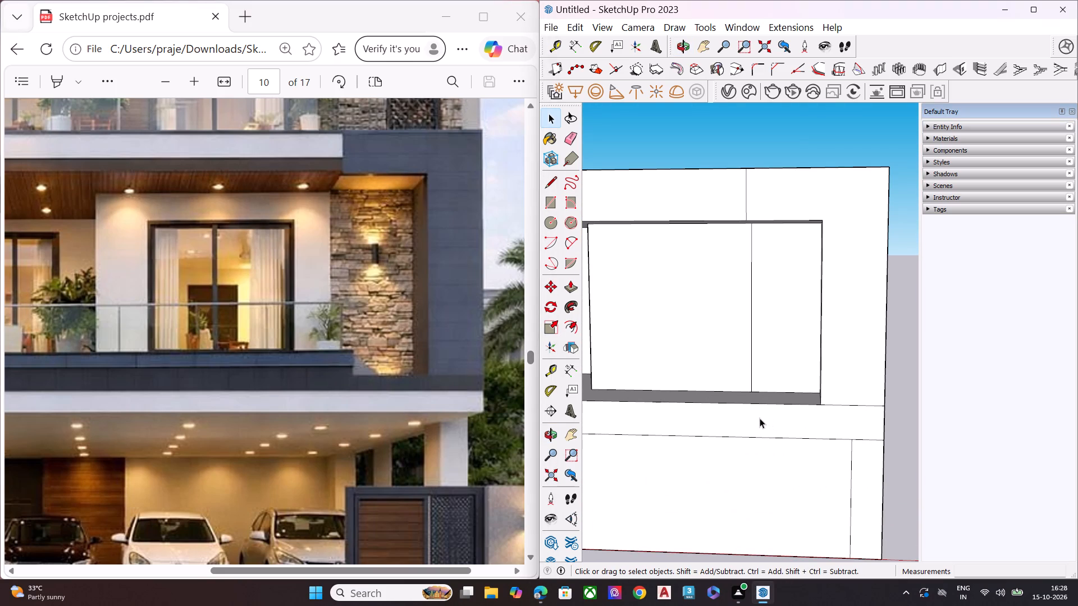
scroll(765, 409, up, 6)
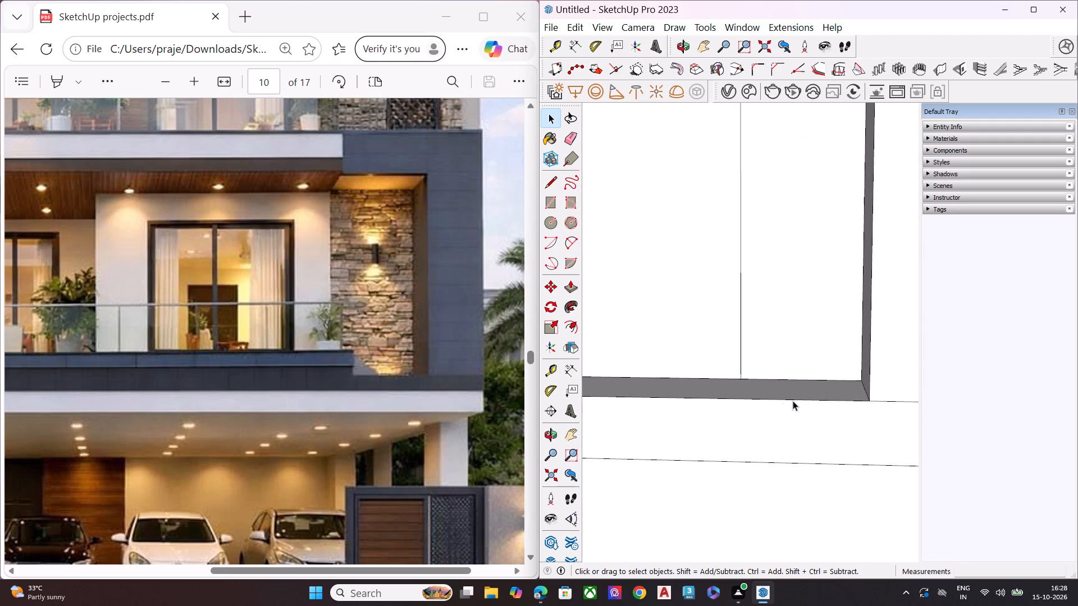
scroll(814, 401, down, 2)
scroll(825, 403, up, 1)
scroll(826, 404, down, 3)
scroll(809, 383, up, 1)
scroll(816, 382, down, 1)
scroll(817, 382, up, 1)
scroll(822, 383, down, 4)
middle_drag(757, 383, 1012, 396)
scroll(1012, 396, down, 1)
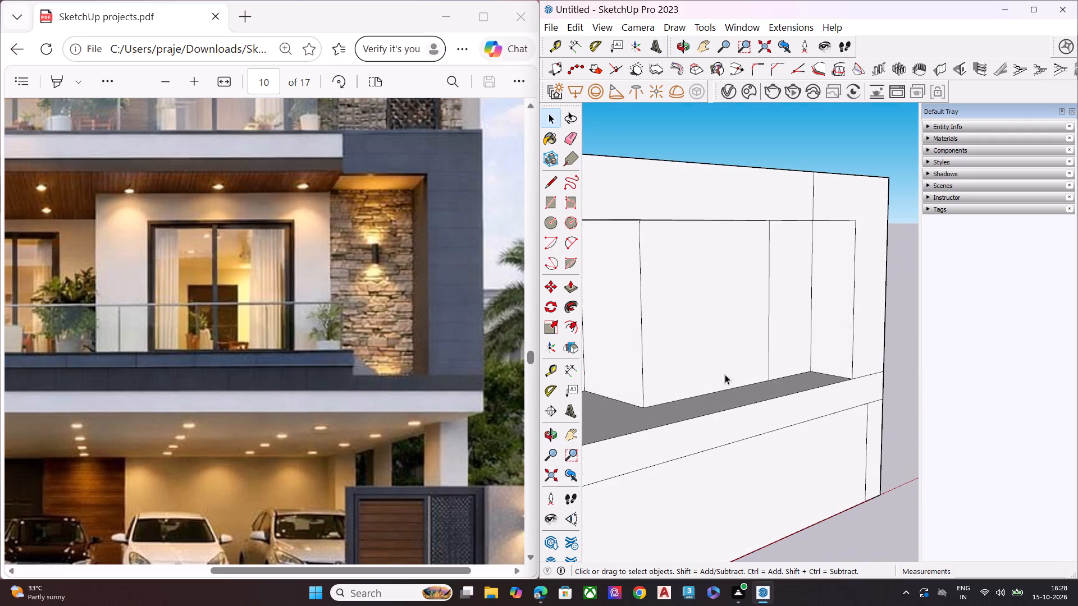
click(692, 337)
key(p)
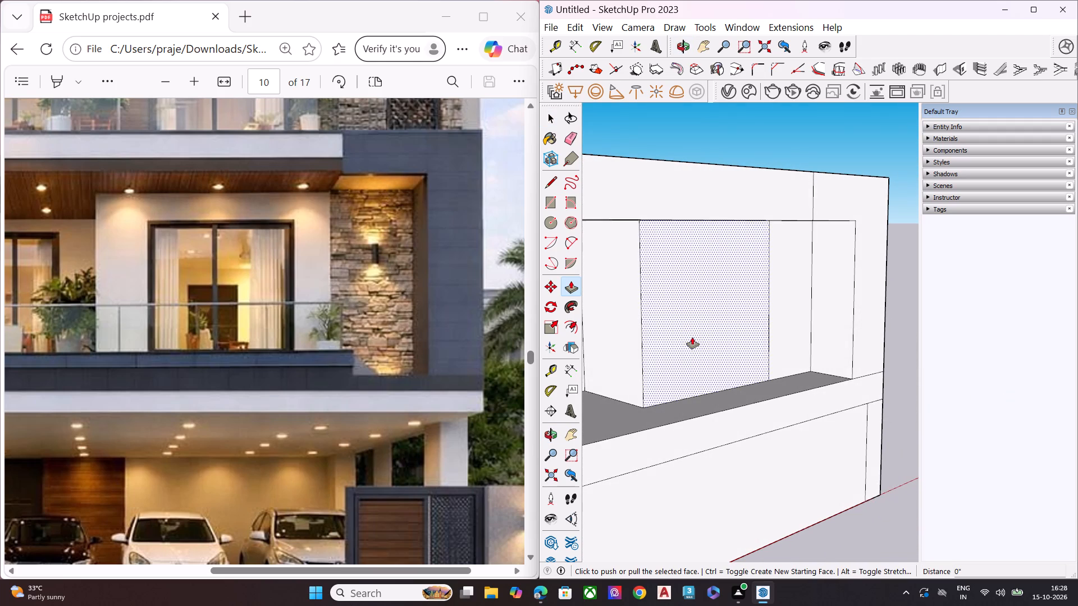
click(692, 337)
click(679, 333)
key(space)
Push/Pull the narrow strip beside the right pier back 2' 10 1/4", flush with the wide panel.
click(777, 319)
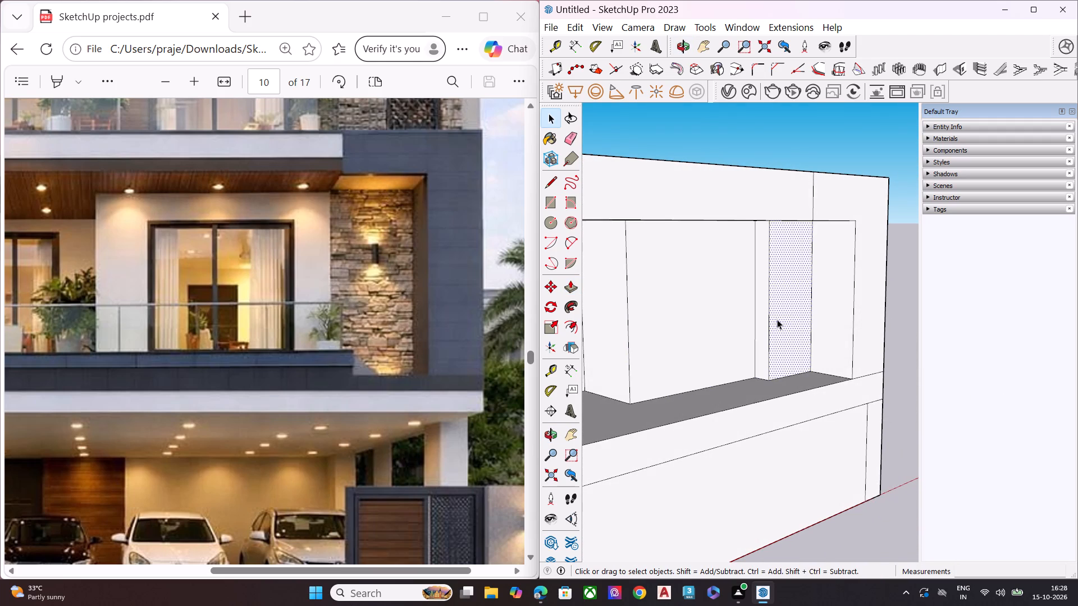
key(p)
click(777, 319)
click(753, 342)
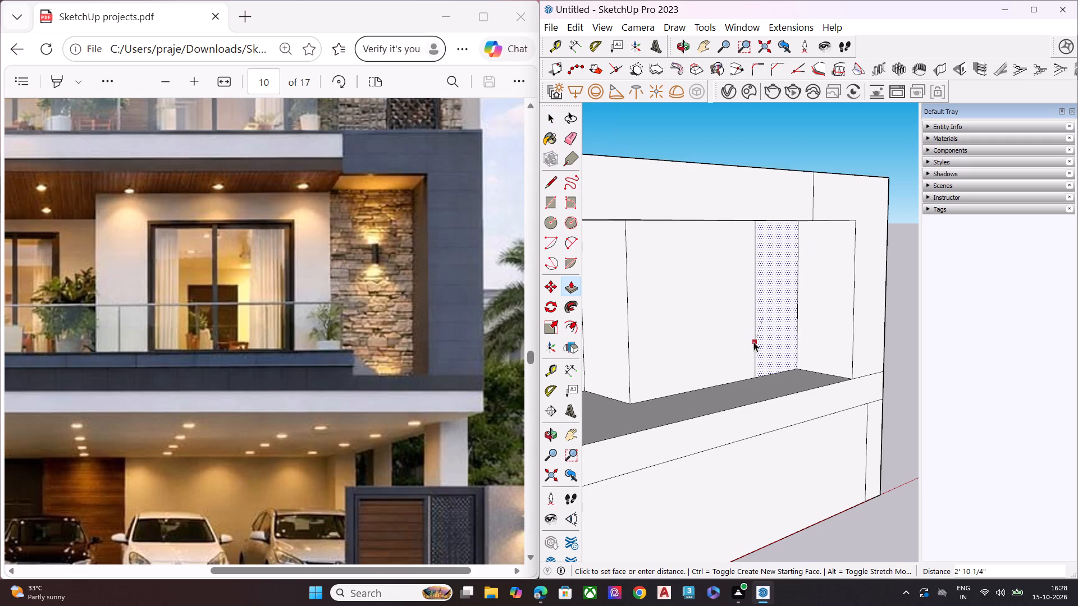
key(space)
Draw a line about 11' long across the recess floor, from the foot of the panel–strip boundary to the floor's front edge.
scroll(749, 348, down, 6)
scroll(761, 407, up, 1)
scroll(761, 407, down, 1)
scroll(761, 407, up, 4)
middle_drag(783, 369, 636, 366)
scroll(723, 355, up, 2)
scroll(740, 359, down, 2)
middle_drag(753, 361, 677, 353)
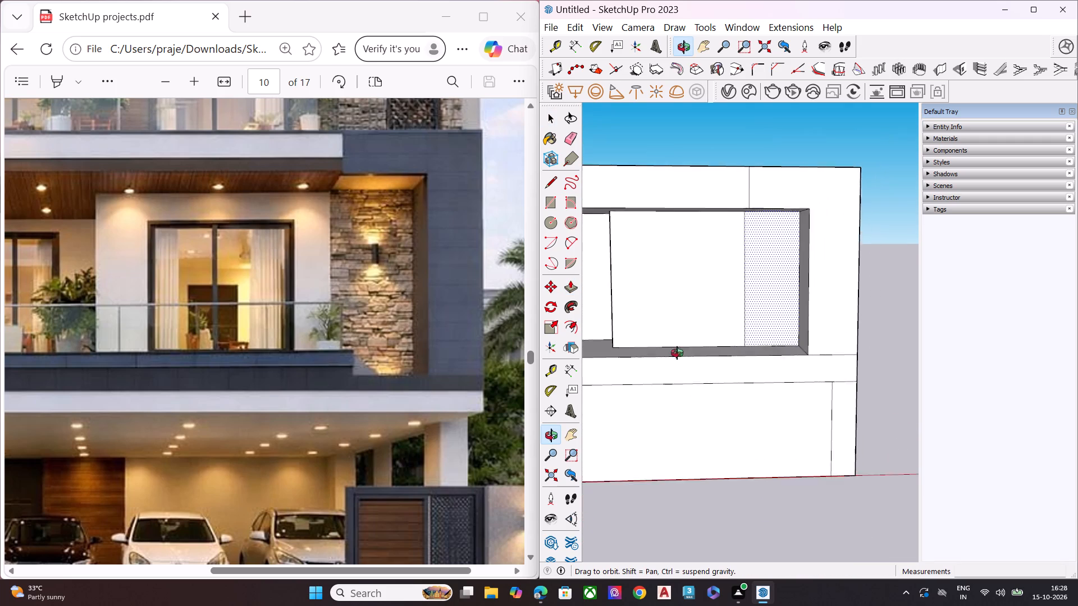
middle_drag(677, 353, 640, 329)
scroll(742, 342, up, 6)
middle_drag(764, 374, 773, 366)
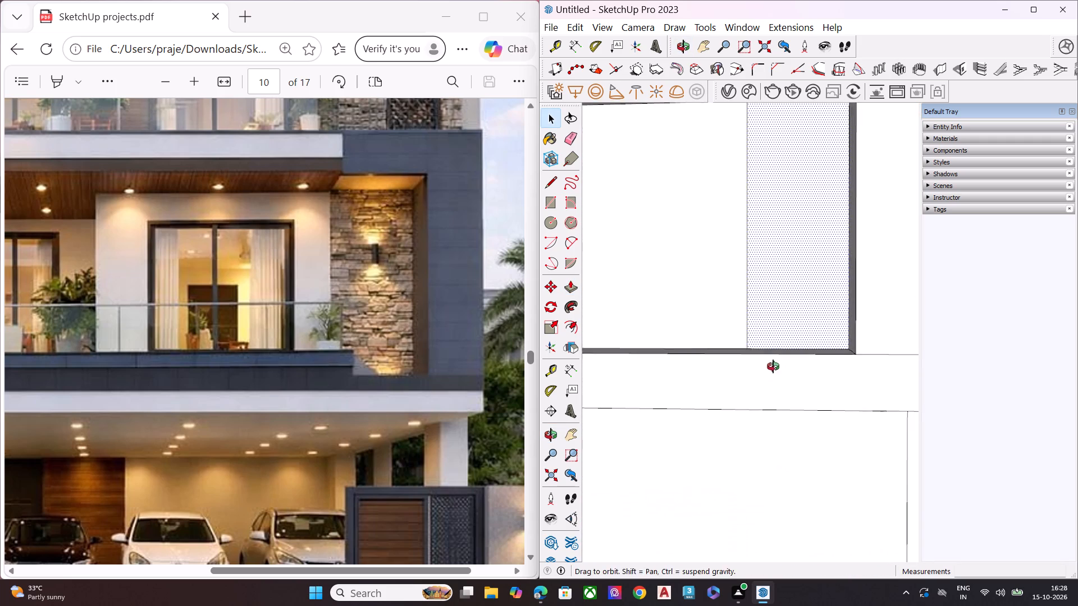
middle_drag(773, 366, 776, 365)
key(space)
middle_drag(755, 361, 760, 438)
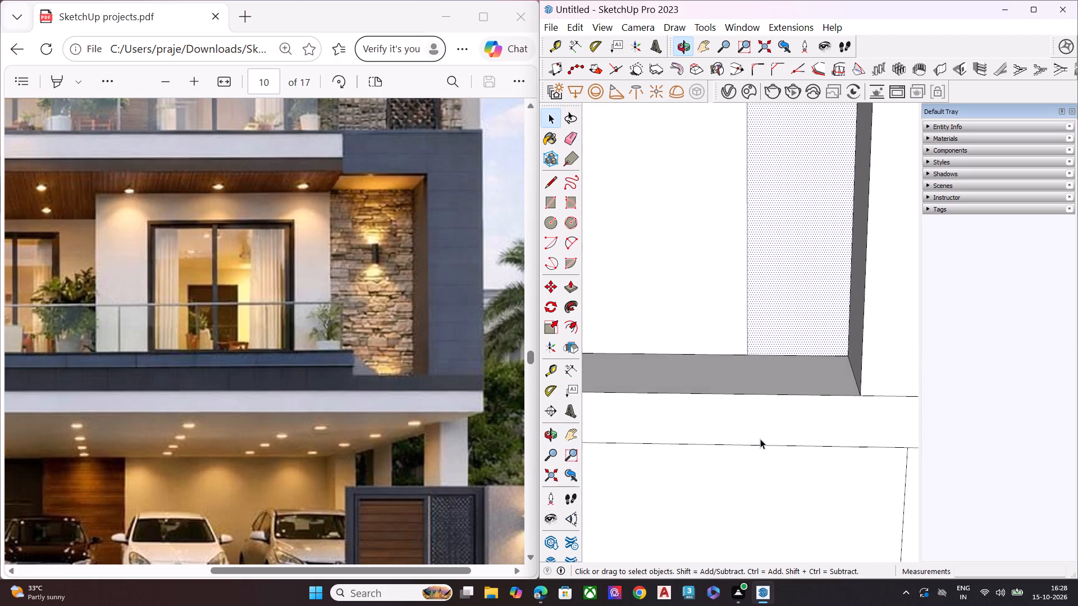
key(l)
click(748, 352)
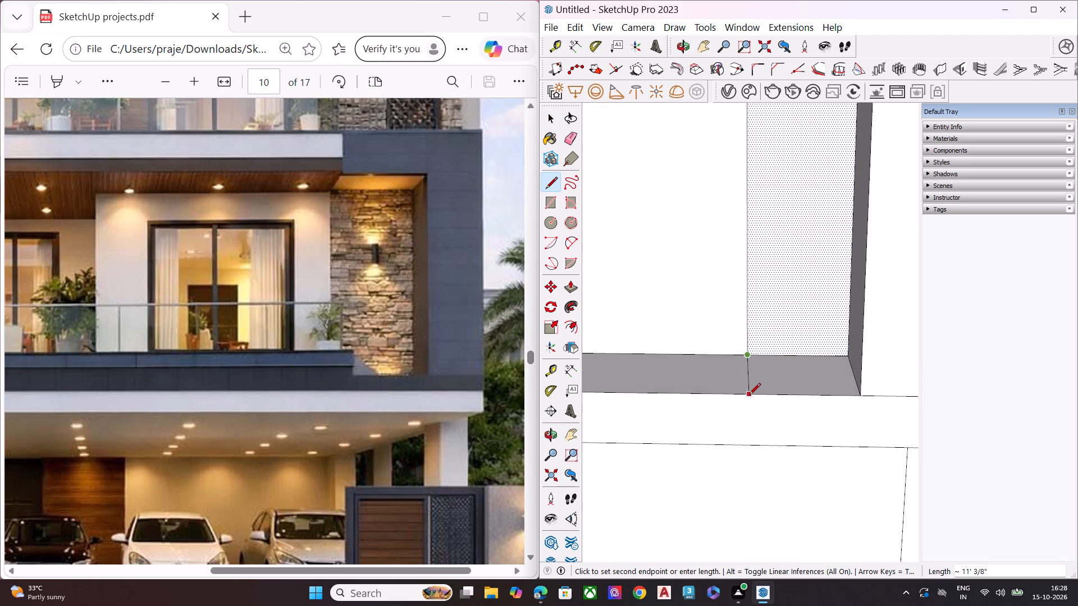
click(742, 397)
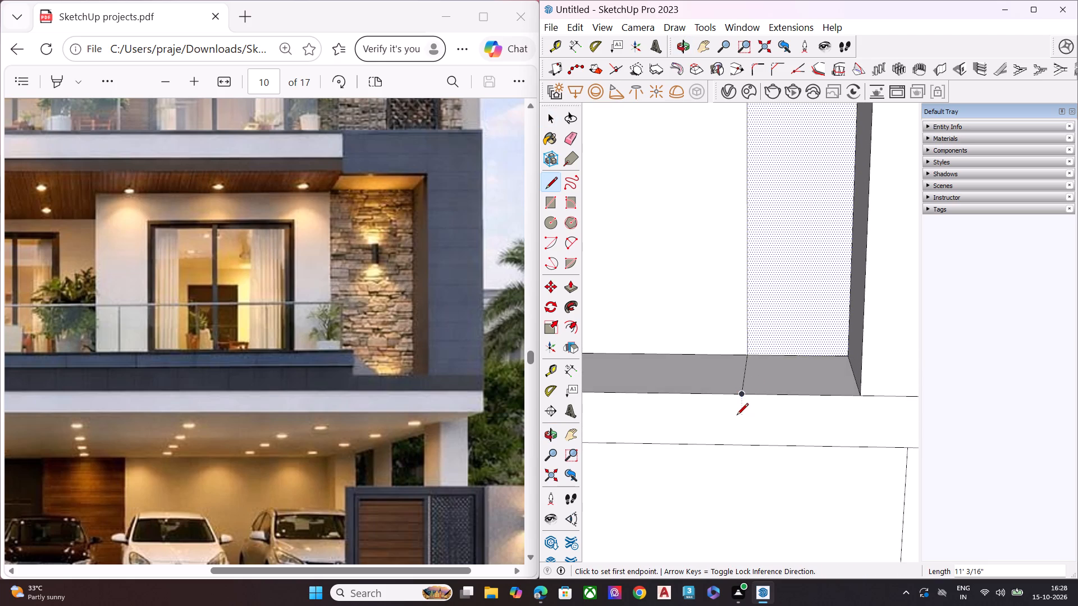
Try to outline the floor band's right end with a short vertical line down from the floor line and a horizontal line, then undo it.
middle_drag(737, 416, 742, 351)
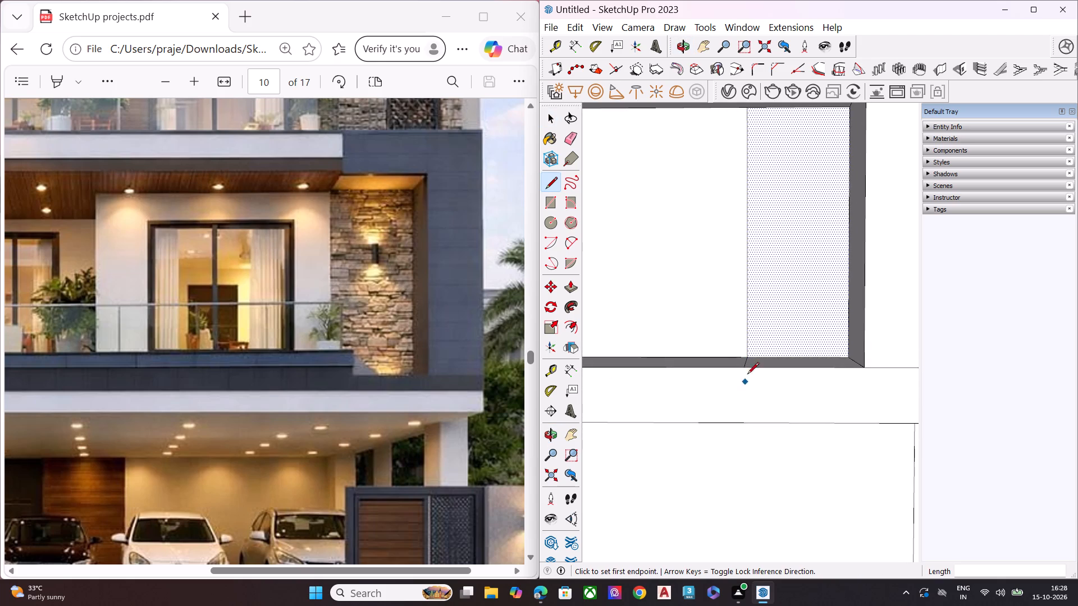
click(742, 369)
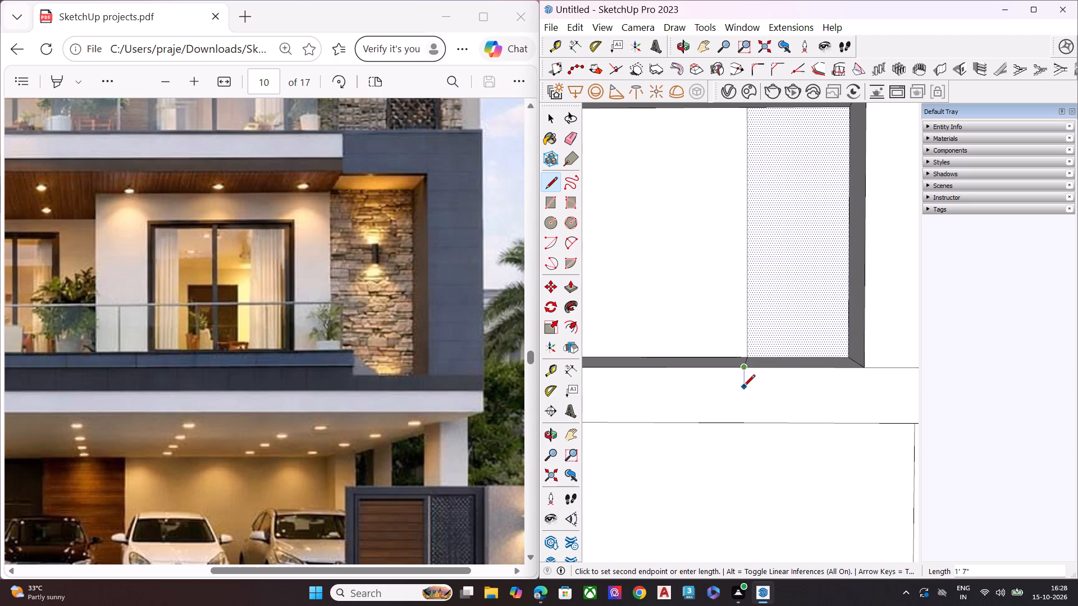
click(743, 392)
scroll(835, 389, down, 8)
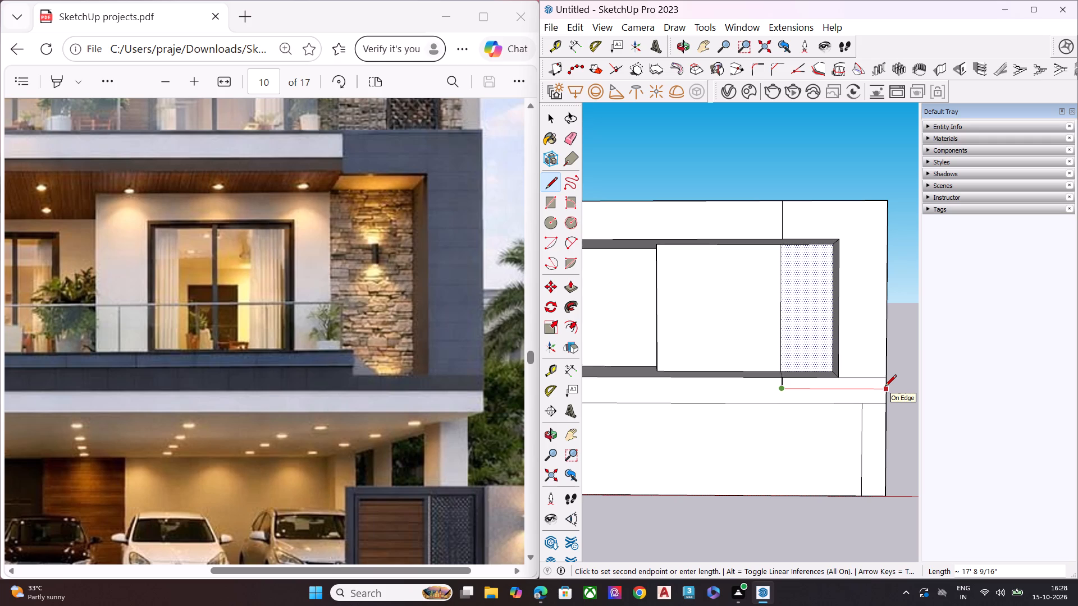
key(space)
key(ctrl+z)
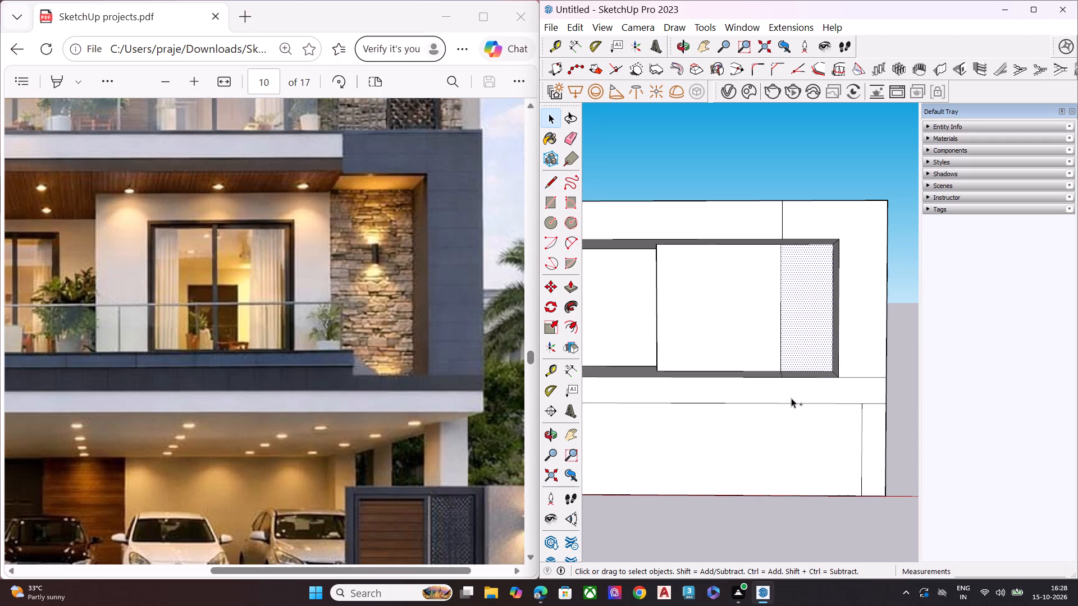
Draw a short vertical line down the floor band from the recess floor line, continuing horizontally about 17' 8" to the building's right edge.
scroll(775, 383, up, 7)
key(l)
click(788, 374)
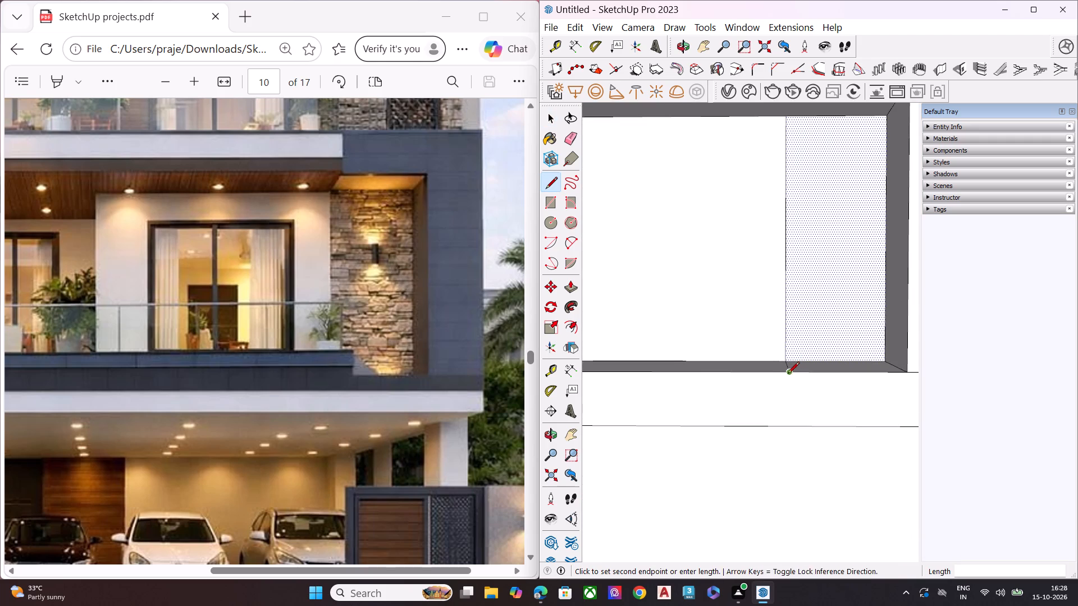
click(790, 387)
scroll(776, 394, down, 4)
scroll(846, 387, down, 4)
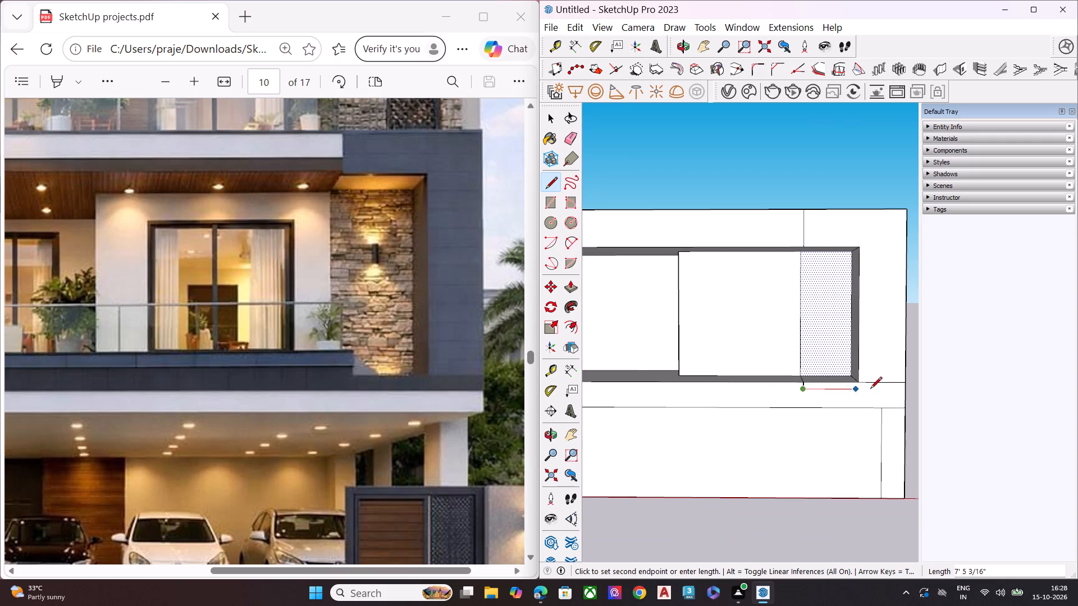
click(906, 389)
key(space)
scroll(862, 388, up, 4)
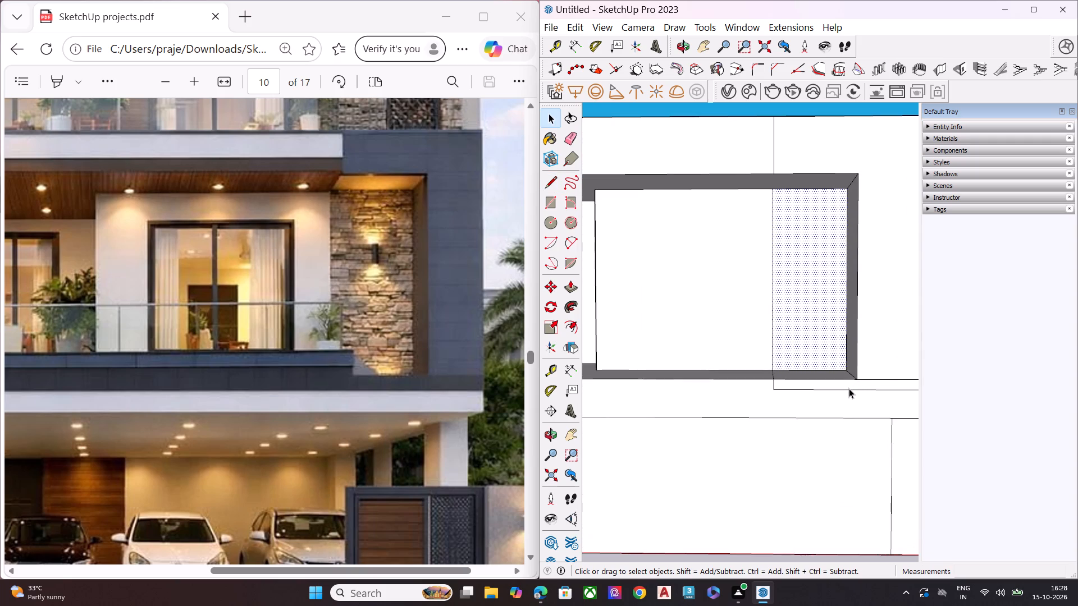
scroll(870, 379, down, 6)
middle_drag(762, 389, 772, 369)
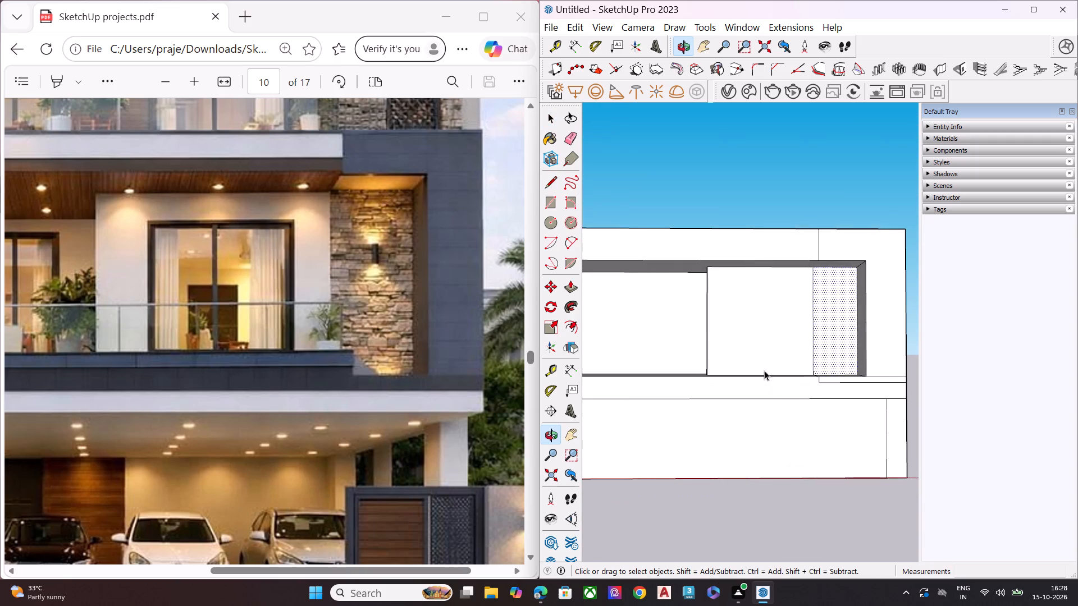
Scale the narrow strip at the floor band's right end downward by about 1.73, keeping its top edge fixed.
scroll(848, 381, up, 7)
key(l)
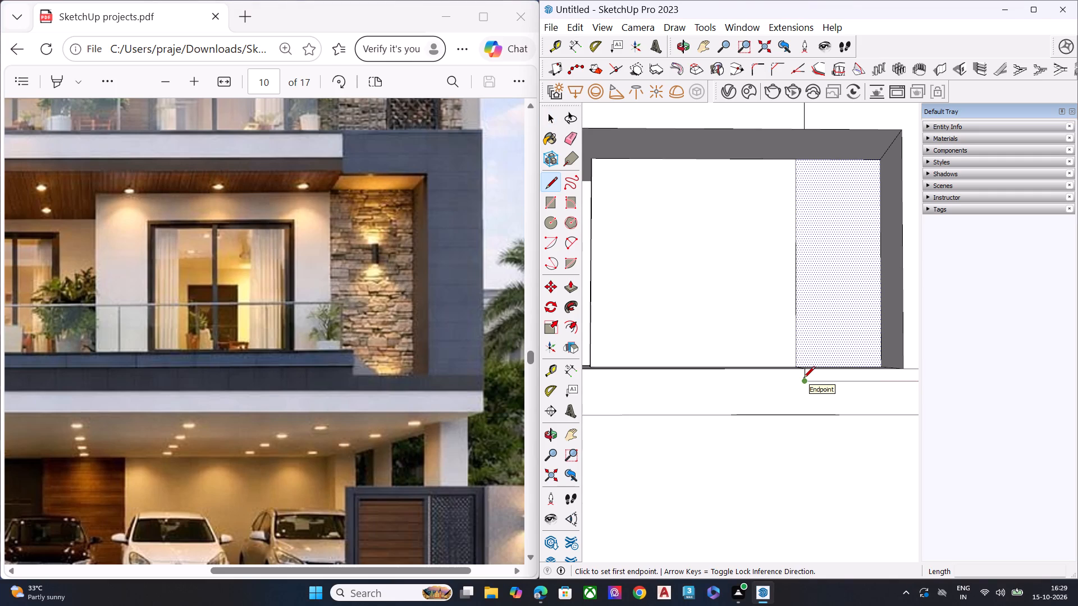
scroll(739, 405, down, 4)
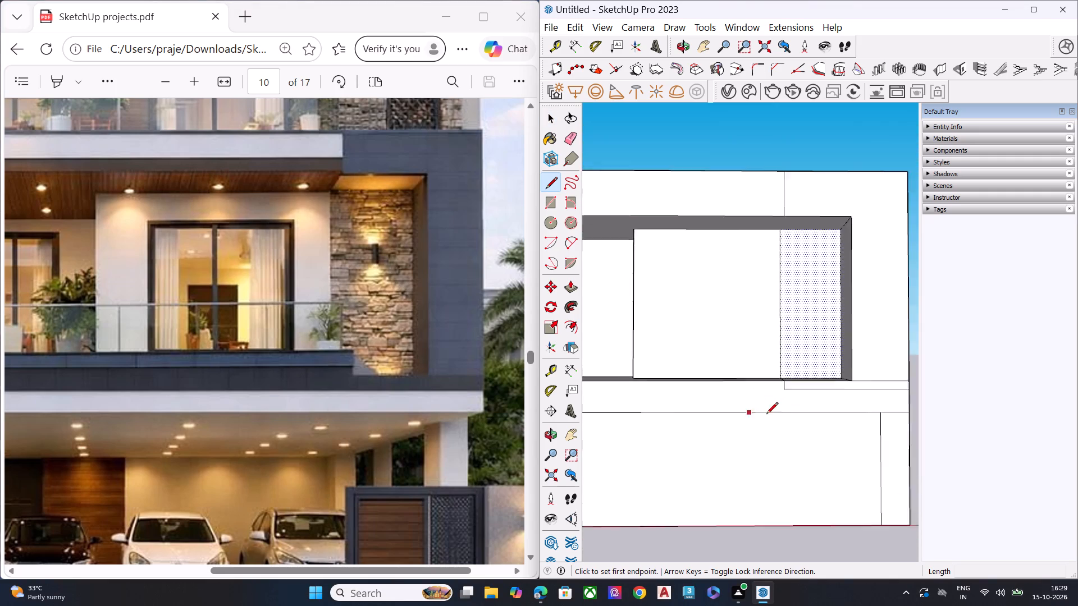
scroll(766, 415, down, 1)
scroll(835, 388, up, 7)
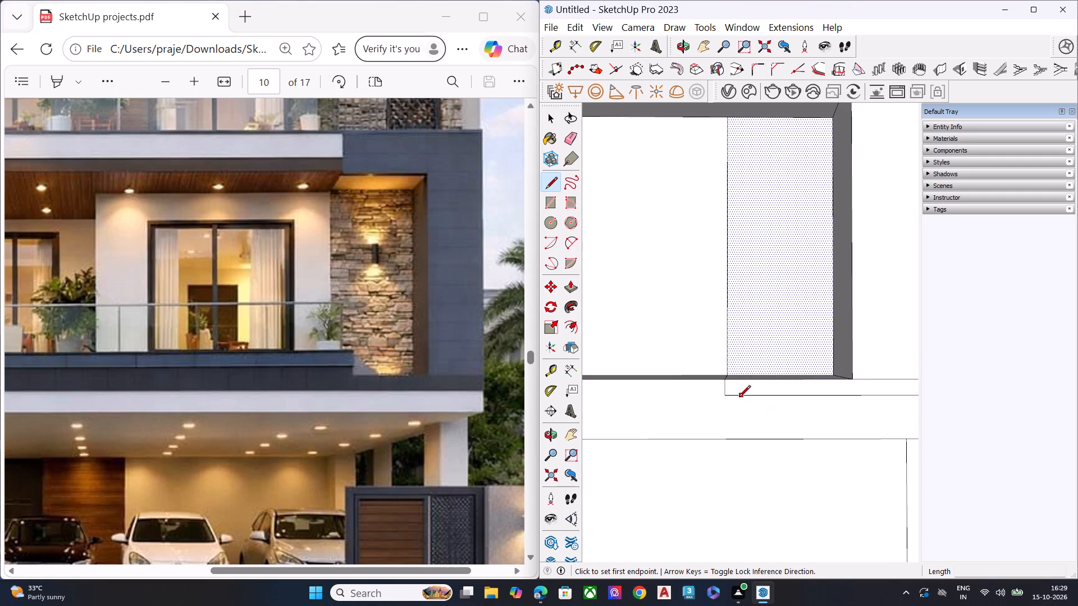
key(space)
double_click(748, 387)
key(s)
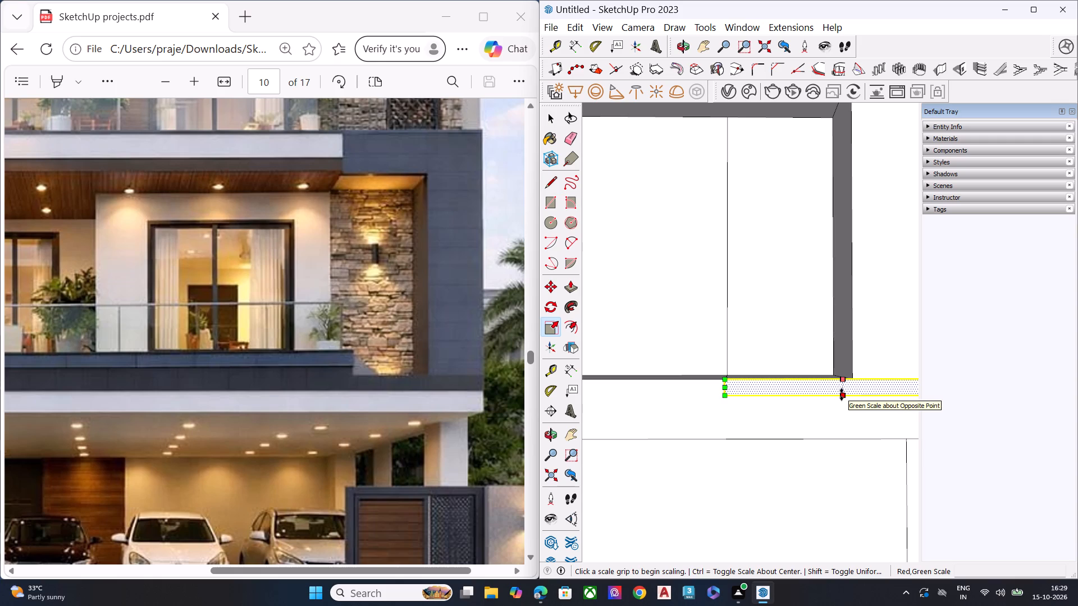
scroll(811, 391, down, 6)
scroll(832, 392, up, 6)
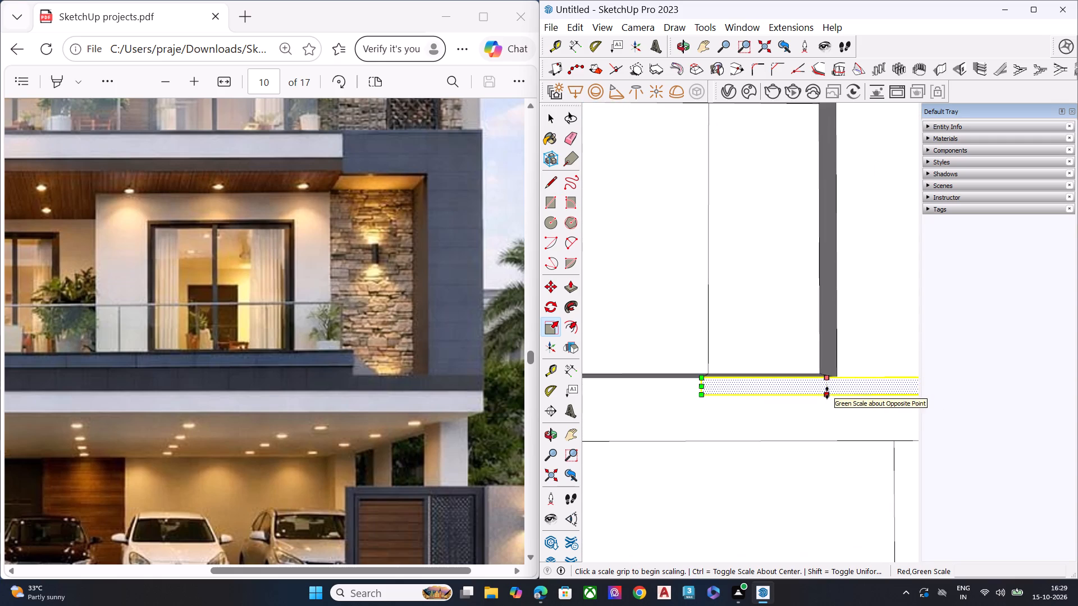
click(827, 393)
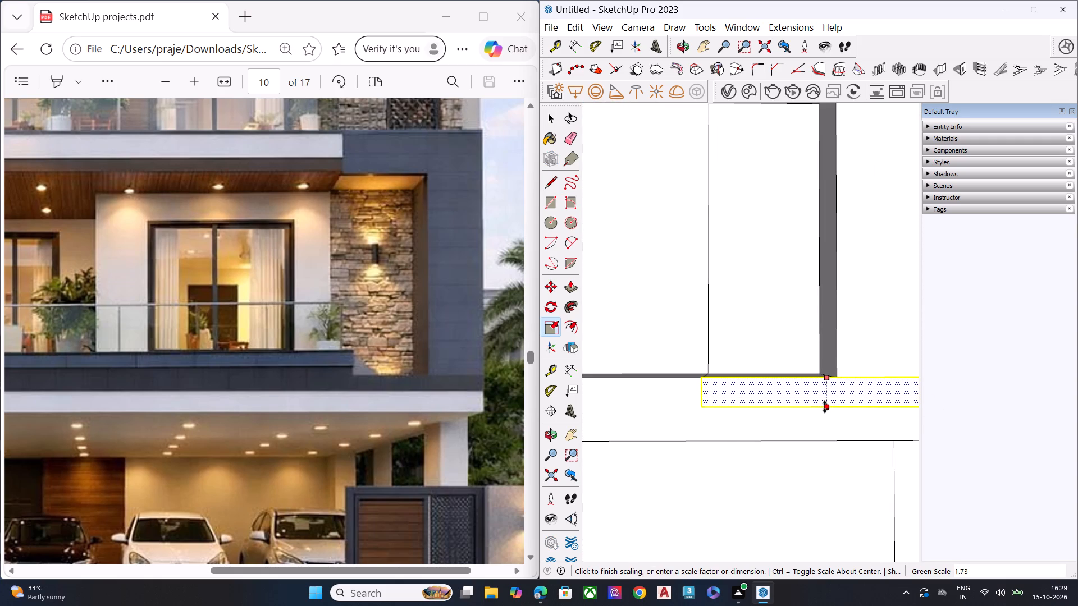
click(825, 407)
key(space)
Draw a horizontal line about 64' 1 1/2" along the floor band, from the strip's lower inner corner to the building's left edge.
scroll(829, 408, down, 6)
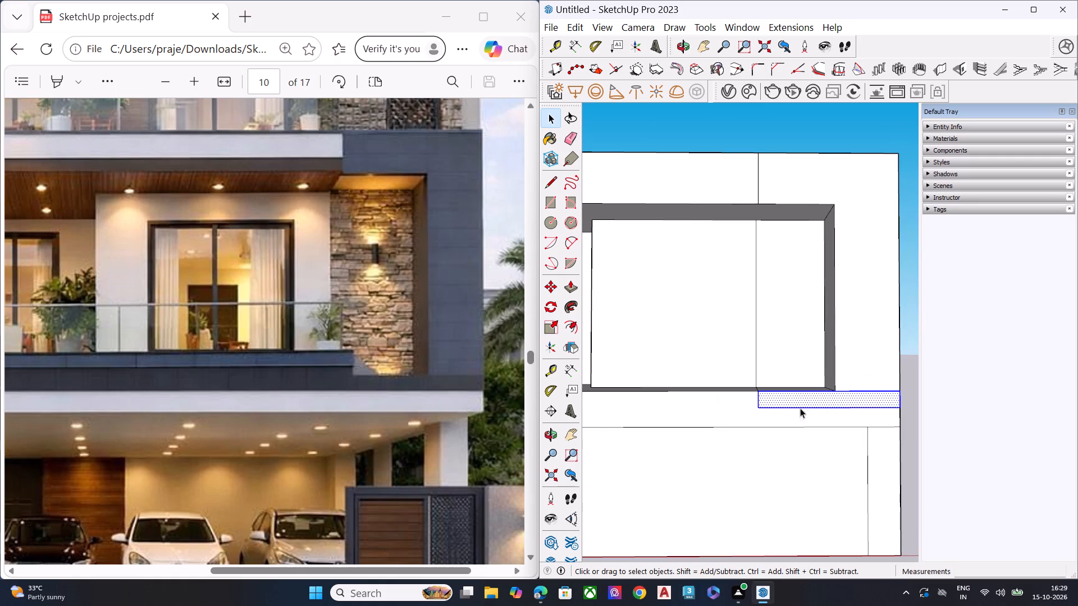
key(l)
click(760, 407)
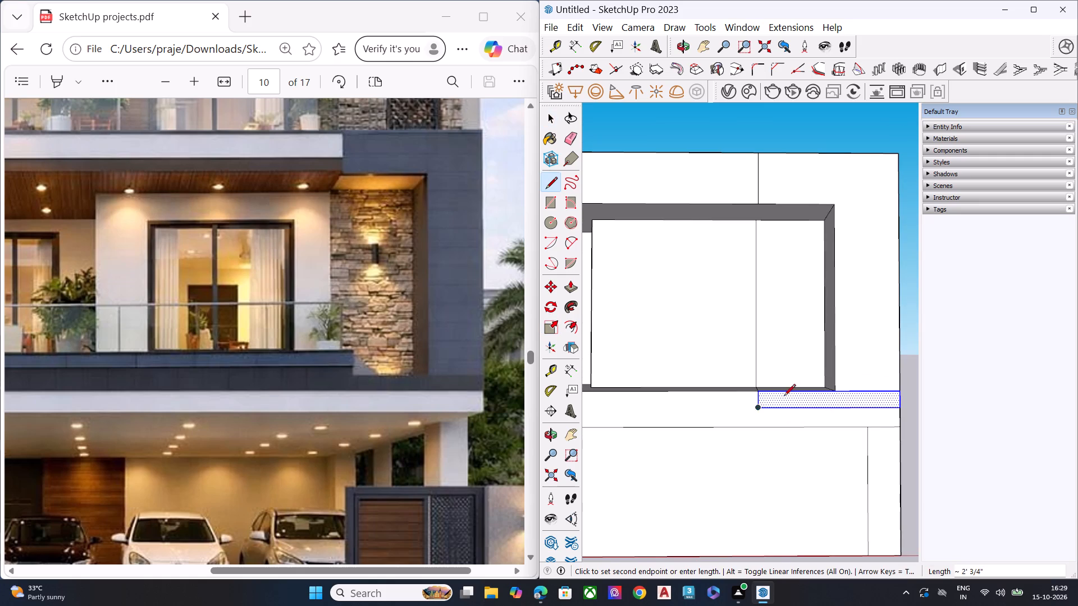
scroll(787, 397, down, 7)
scroll(743, 405, down, 7)
scroll(615, 406, up, 2)
scroll(615, 406, down, 1)
scroll(614, 406, up, 1)
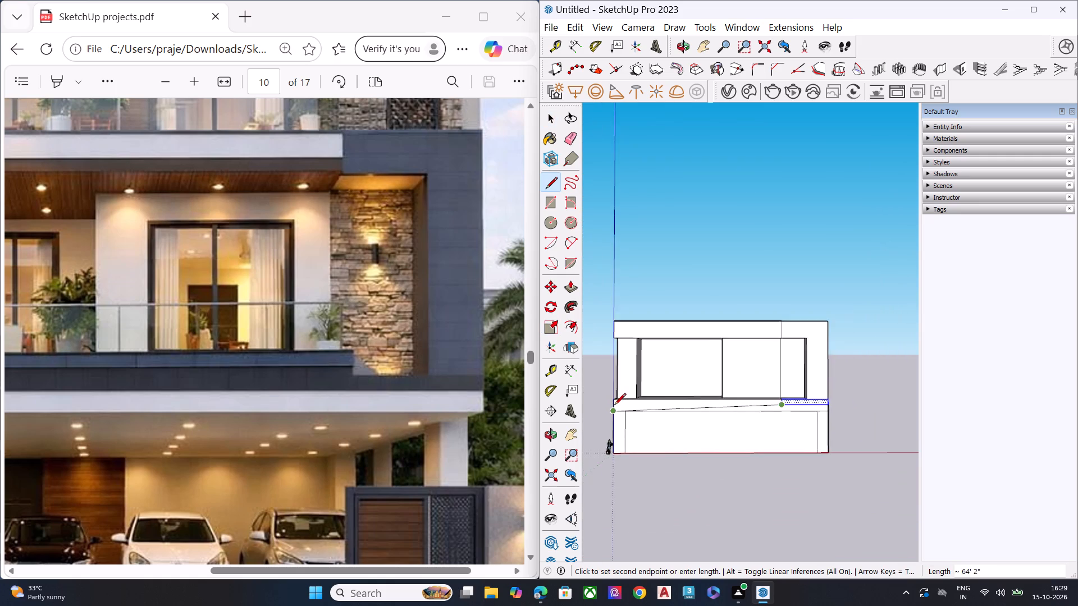
scroll(615, 405, up, 8)
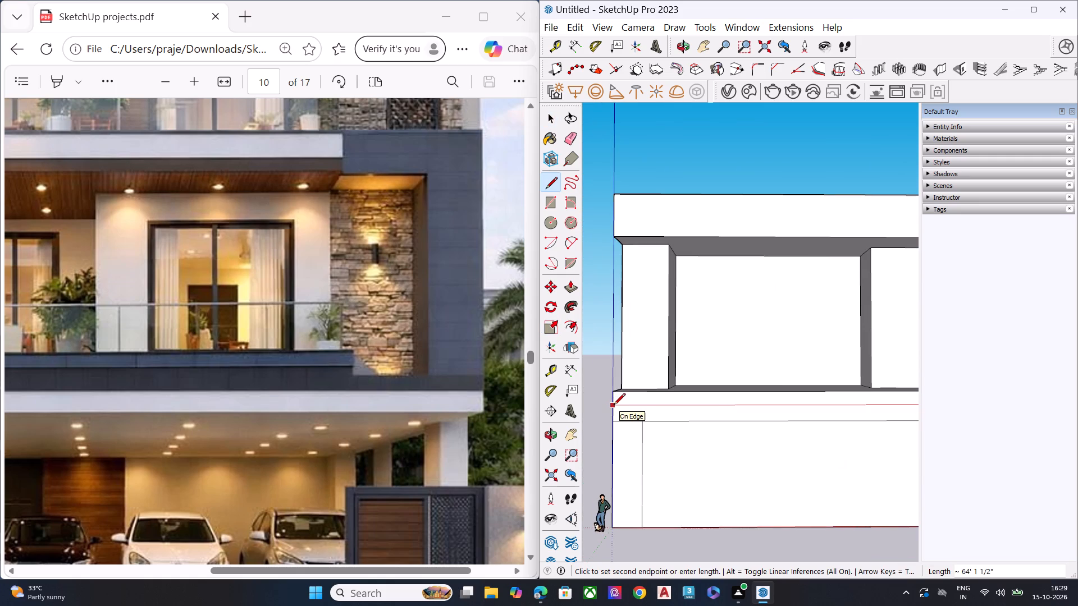
click(614, 406)
key(space)
Compare the divided floor band with the balcony and carport bands in the reference image.
scroll(614, 406, down, 5)
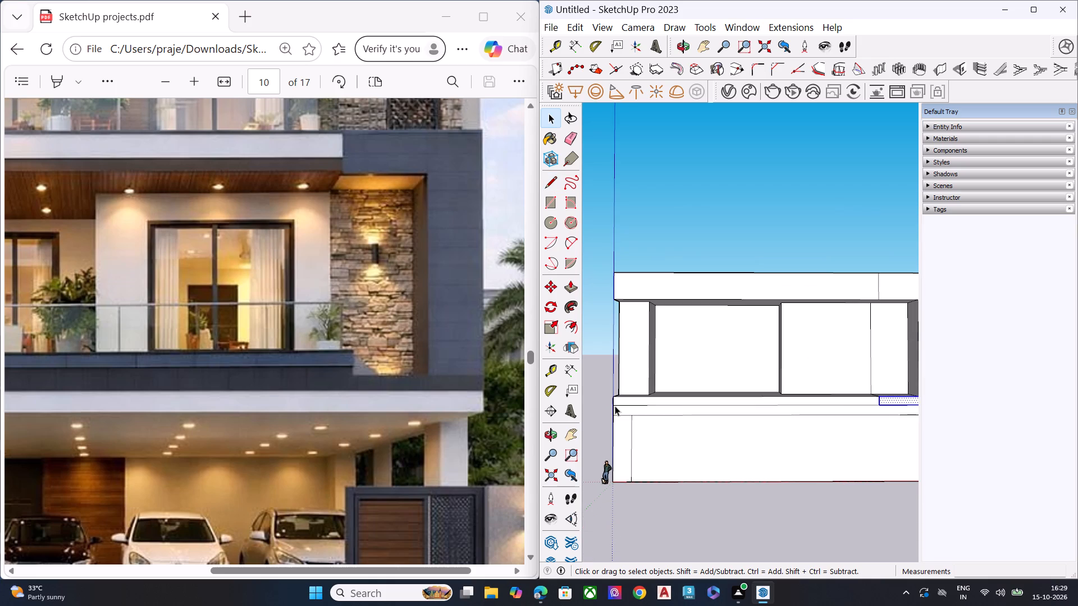
scroll(358, 374, down, 3)
scroll(214, 361, up, 6)
scroll(556, 384, down, 1)
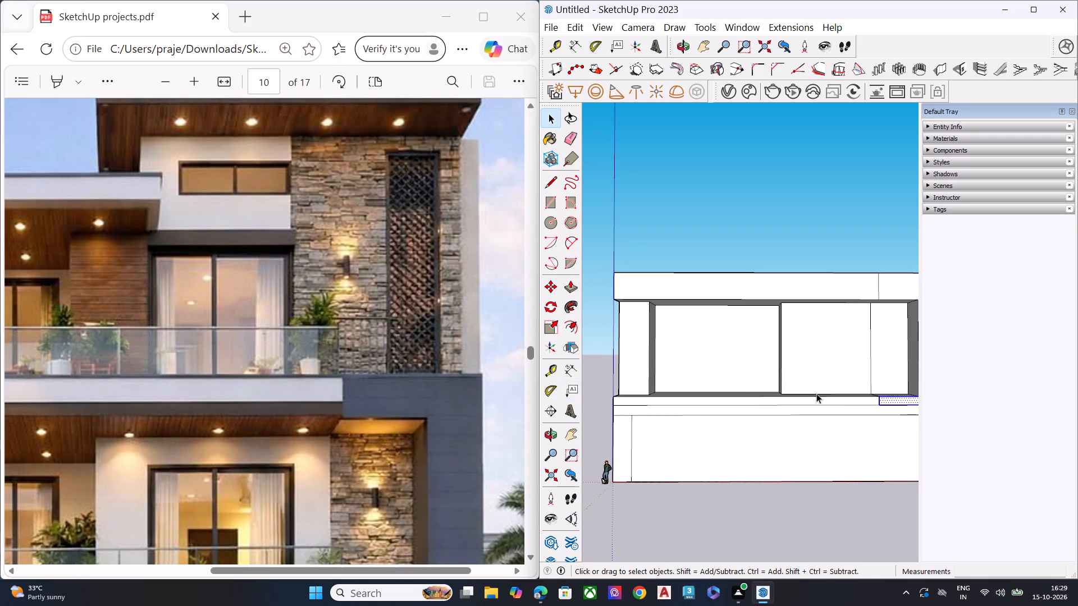
scroll(875, 395, up, 8)
scroll(724, 403, down, 6)
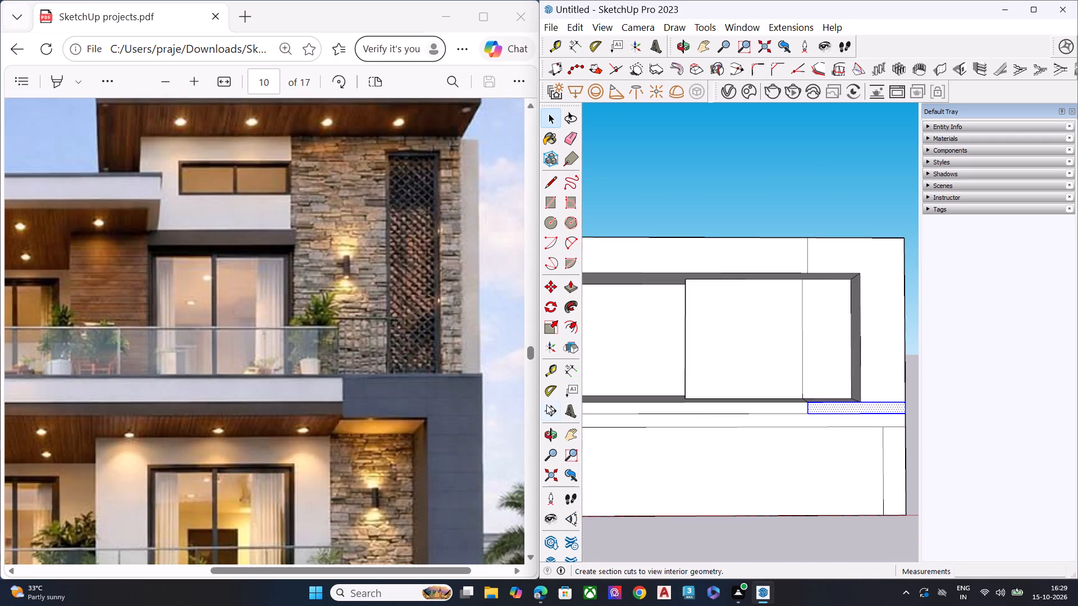
scroll(369, 403, down, 5)
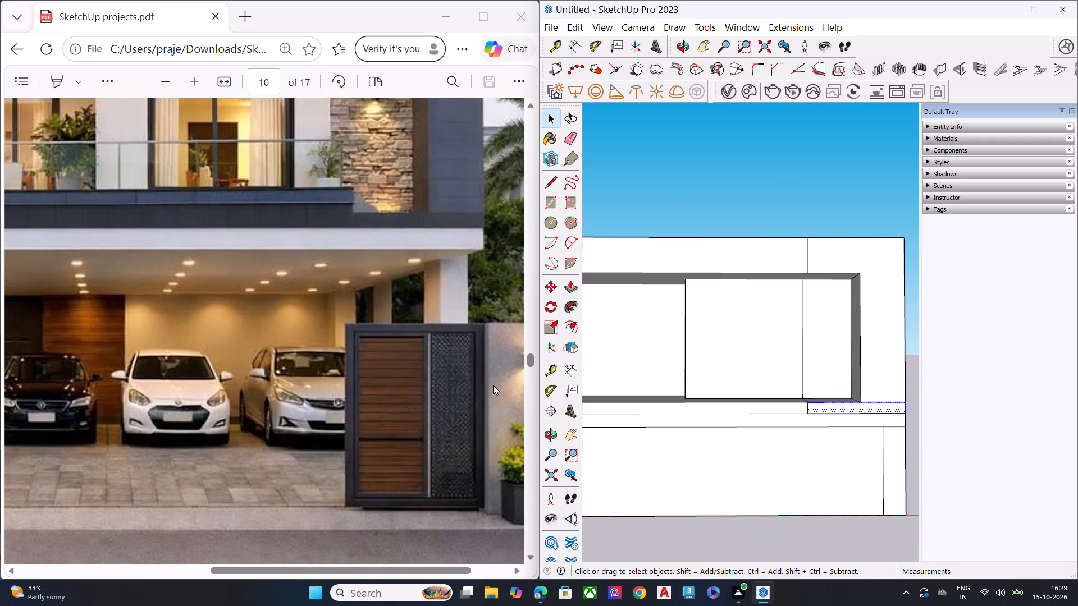
scroll(765, 402, down, 1)
scroll(894, 391, up, 9)
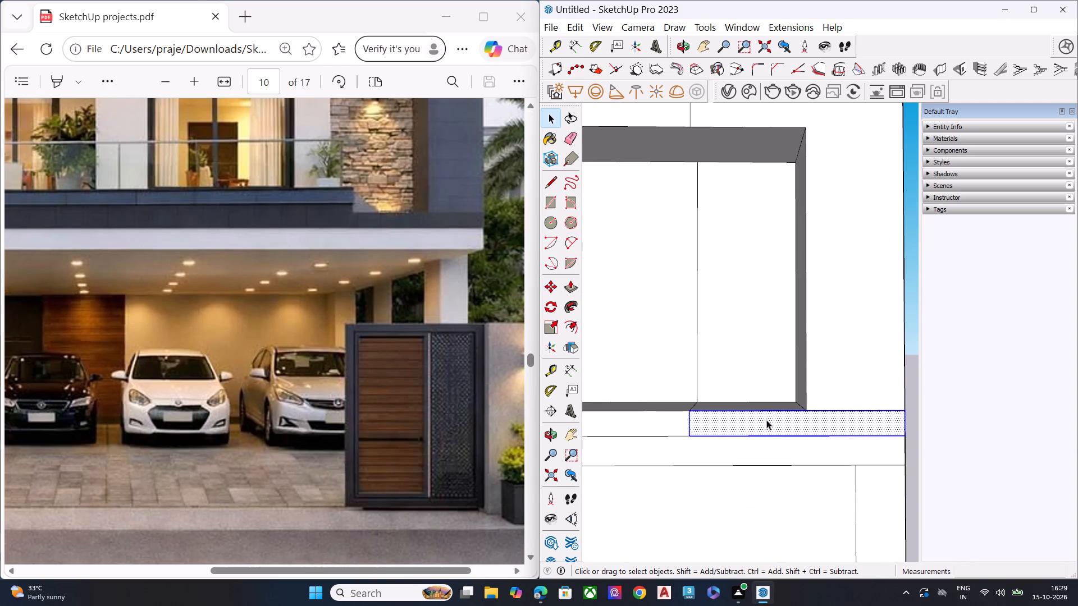
key(space)
click(910, 357)
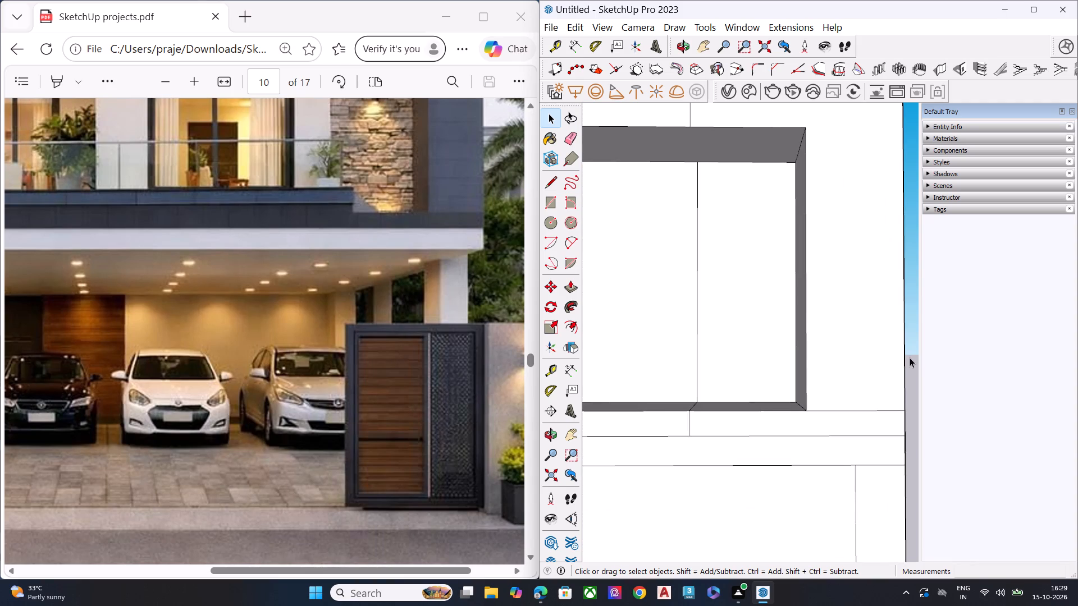
Delete the line crossing the recess floor from the panel–strip boundary to the front edge.
middle_drag(728, 405, 729, 522)
scroll(728, 519, up, 6)
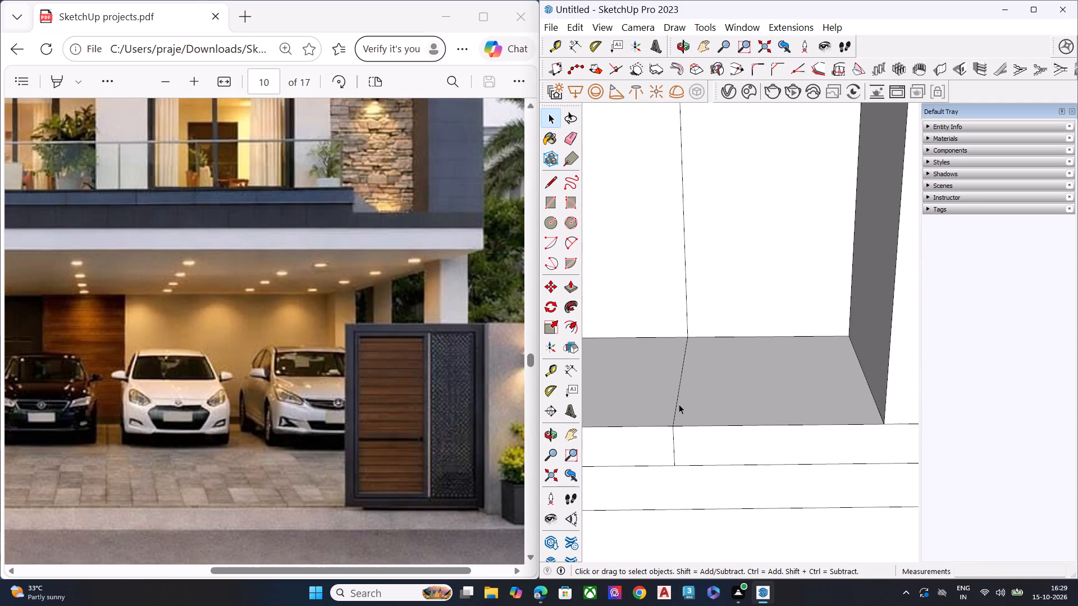
click(678, 404)
key(Delete)
scroll(732, 397, down, 7)
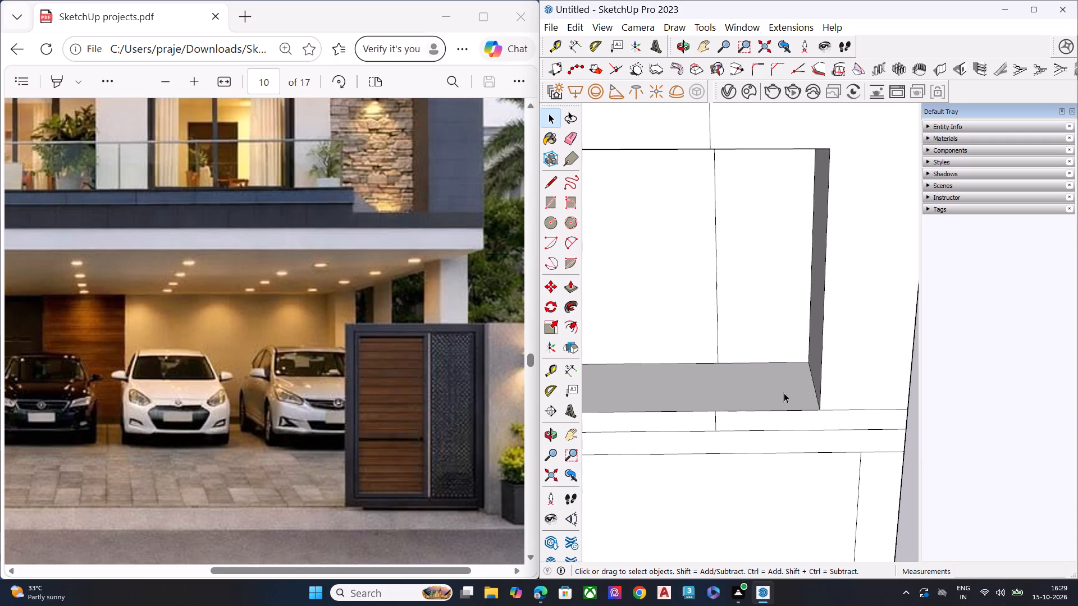
Check the floor band's lines along the whole facade against the balcony bands in the reference image.
scroll(807, 387, down, 3)
scroll(336, 386, up, 6)
scroll(336, 386, down, 3)
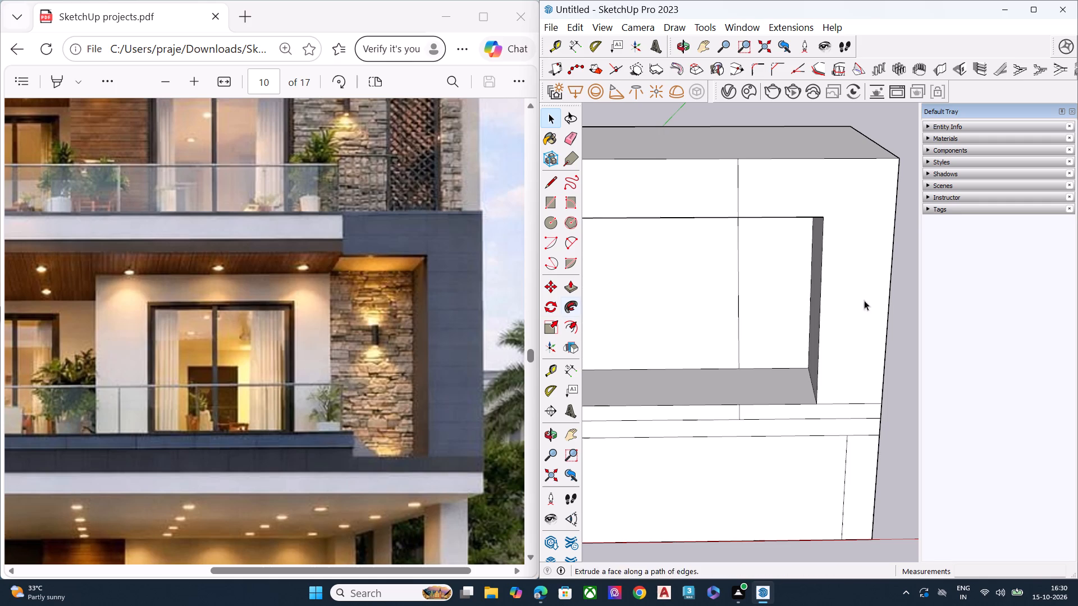
scroll(756, 315, down, 5)
middle_drag(740, 348, 767, 205)
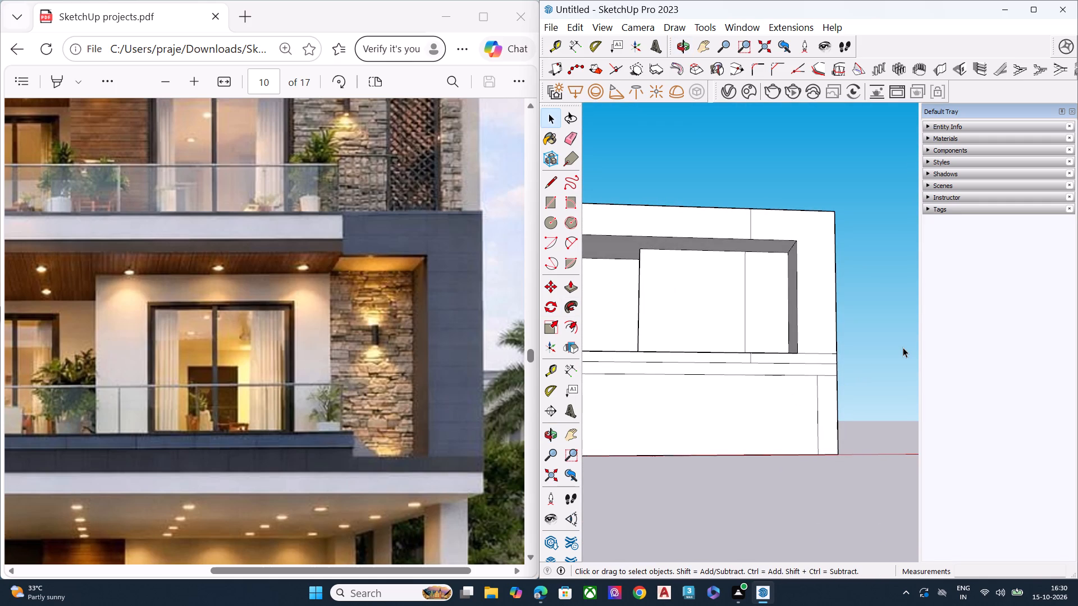
scroll(753, 360, up, 7)
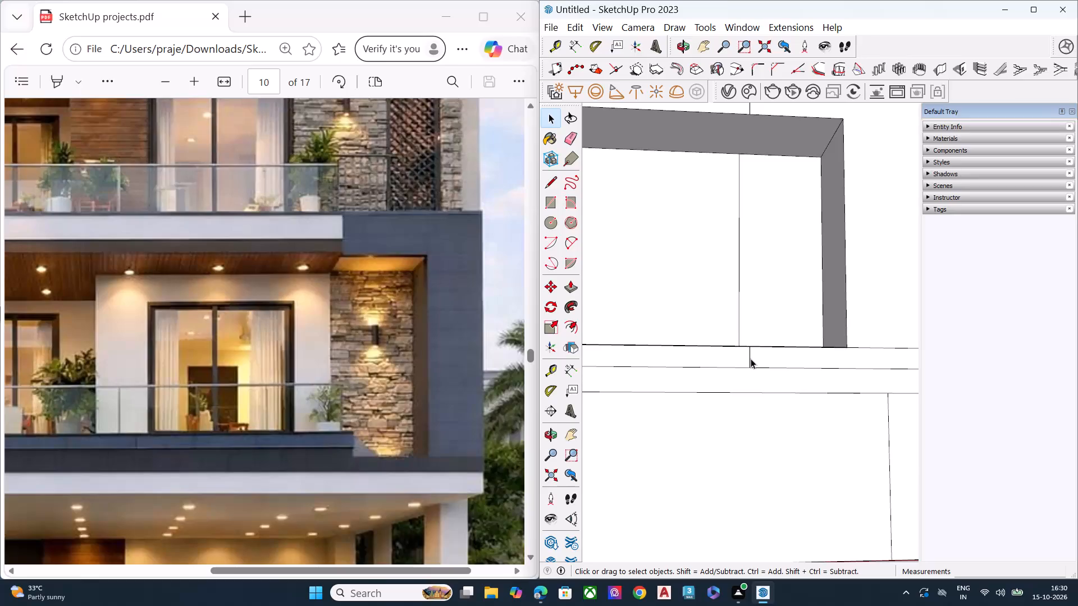
scroll(901, 376, down, 8)
scroll(778, 351, down, 14)
scroll(630, 355, up, 7)
scroll(725, 359, up, 9)
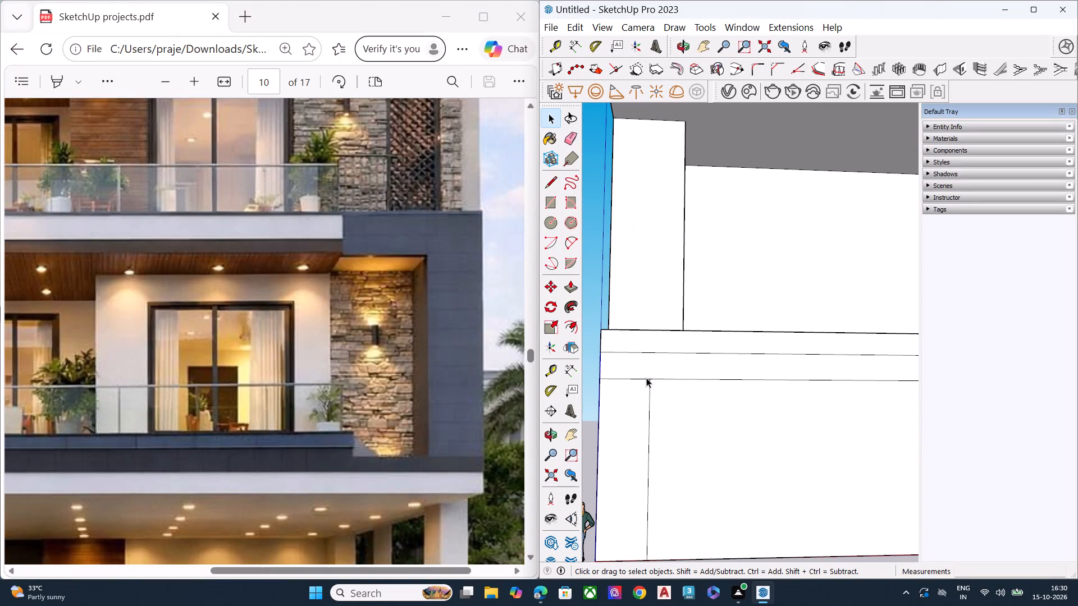
scroll(624, 376, down, 5)
scroll(704, 376, down, 8)
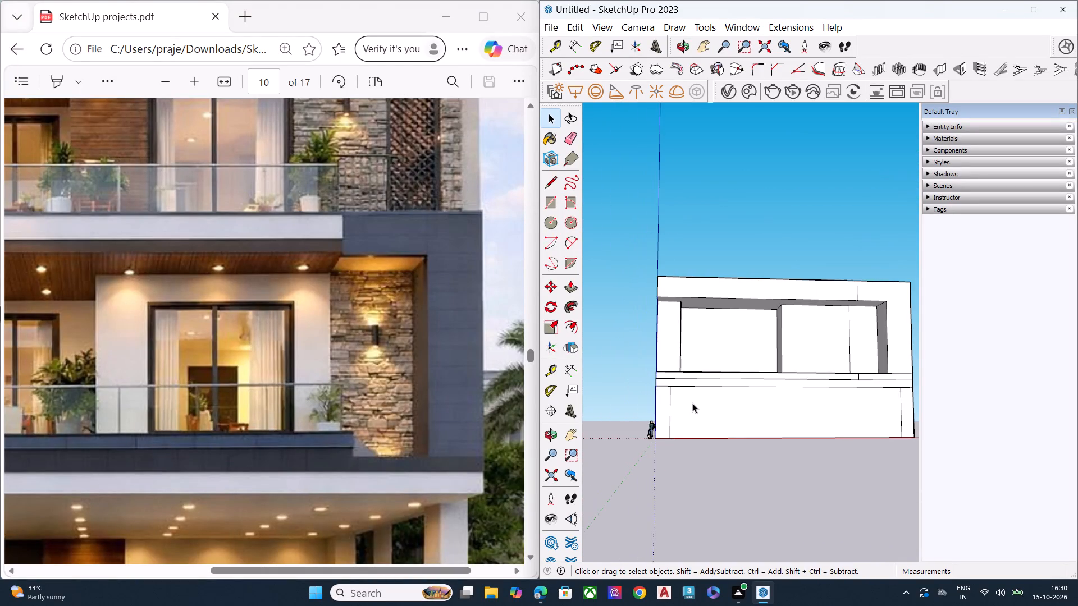
Scale the lower strip of the floor band to about 0.71 of its height, lowering its top edge.
scroll(857, 393, up, 3)
scroll(869, 389, down, 1)
scroll(869, 389, up, 1)
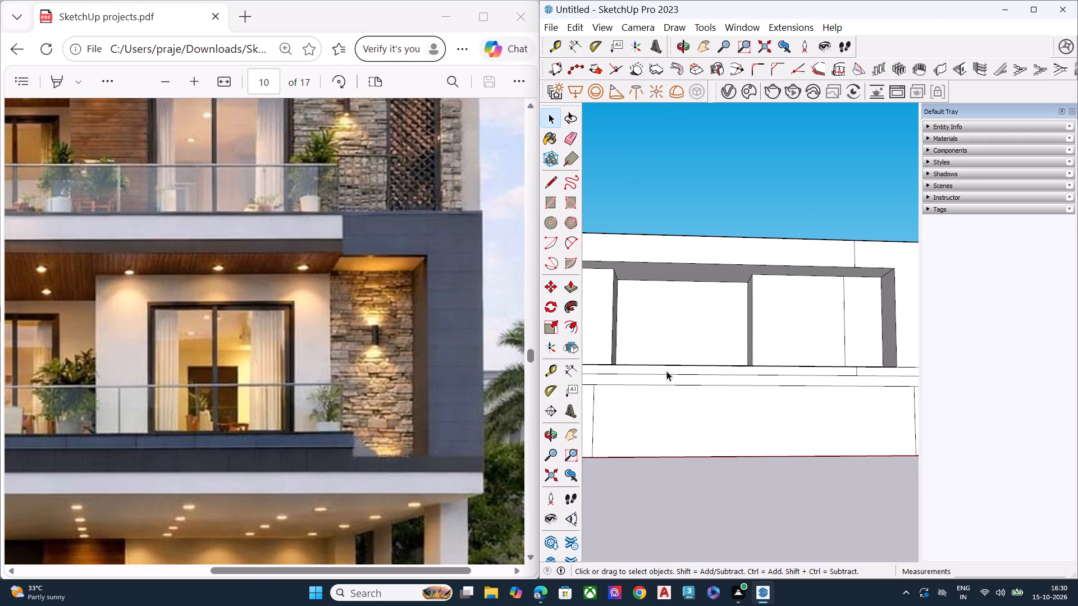
scroll(656, 371, up, 5)
double_click(661, 384)
scroll(751, 394, down, 1)
scroll(752, 394, up, 1)
scroll(755, 395, down, 3)
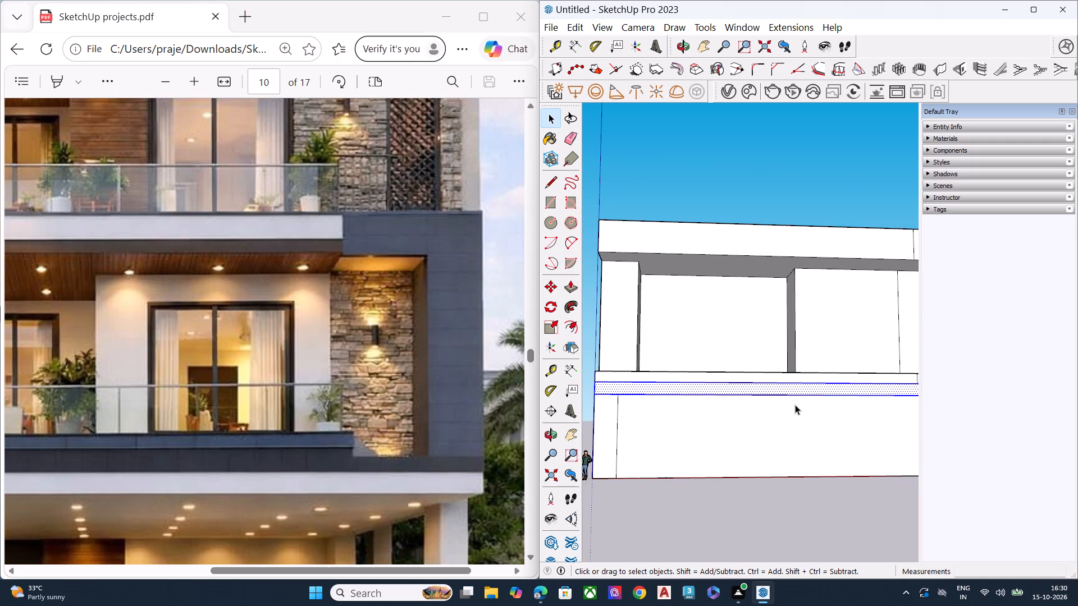
key(s)
click(803, 380)
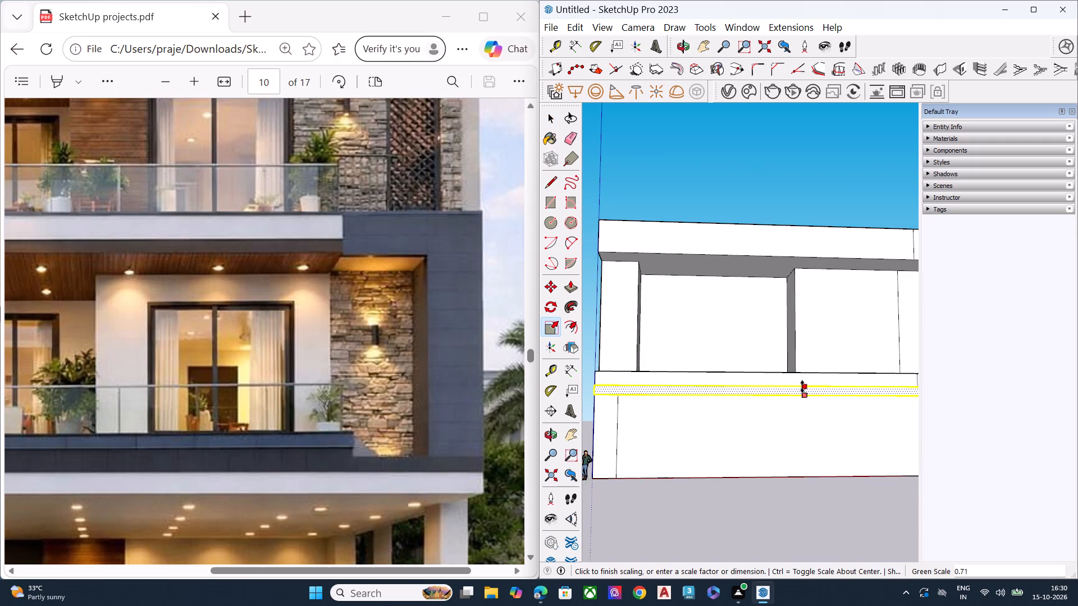
click(802, 387)
key(space)
click(665, 522)
Draw a horizontal line from the midpoint of the floor band's short vertical line to the building's right edge.
scroll(672, 392, down, 5)
middle_drag(790, 384, 785, 423)
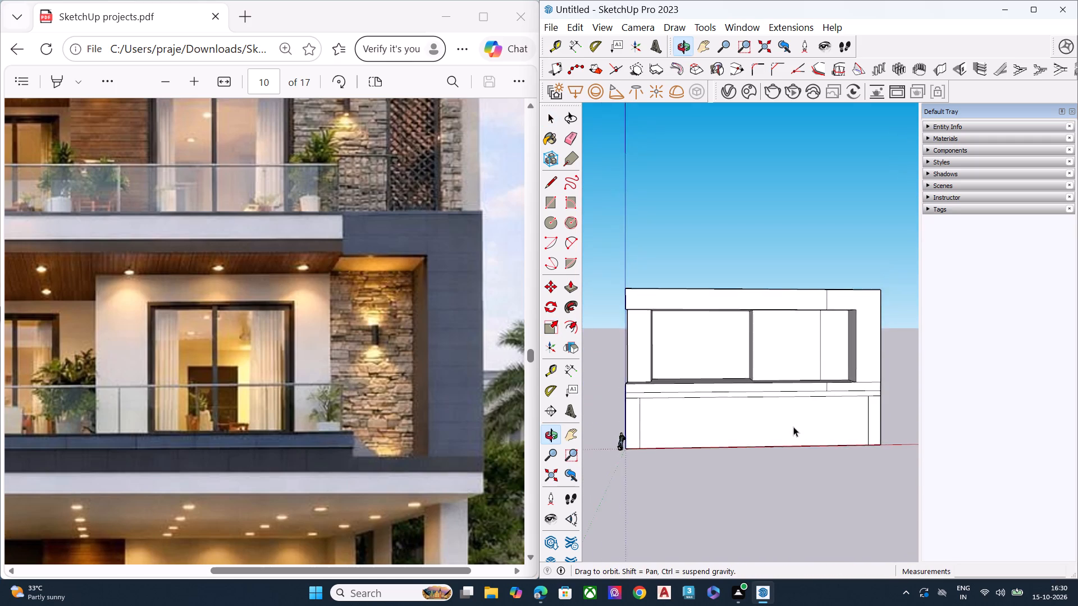
scroll(881, 395, up, 8)
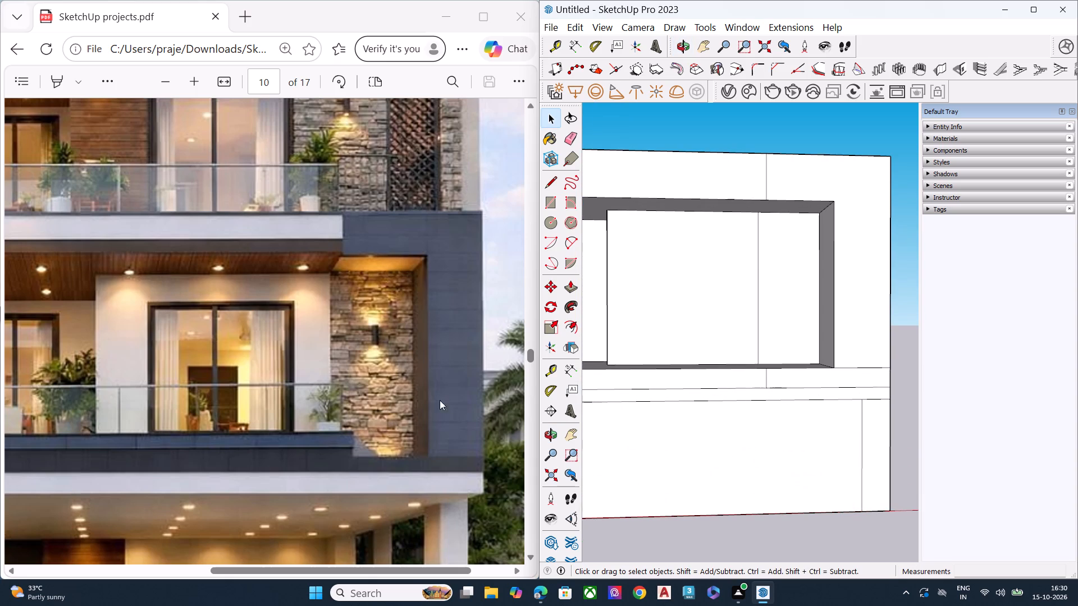
scroll(784, 381, up, 5)
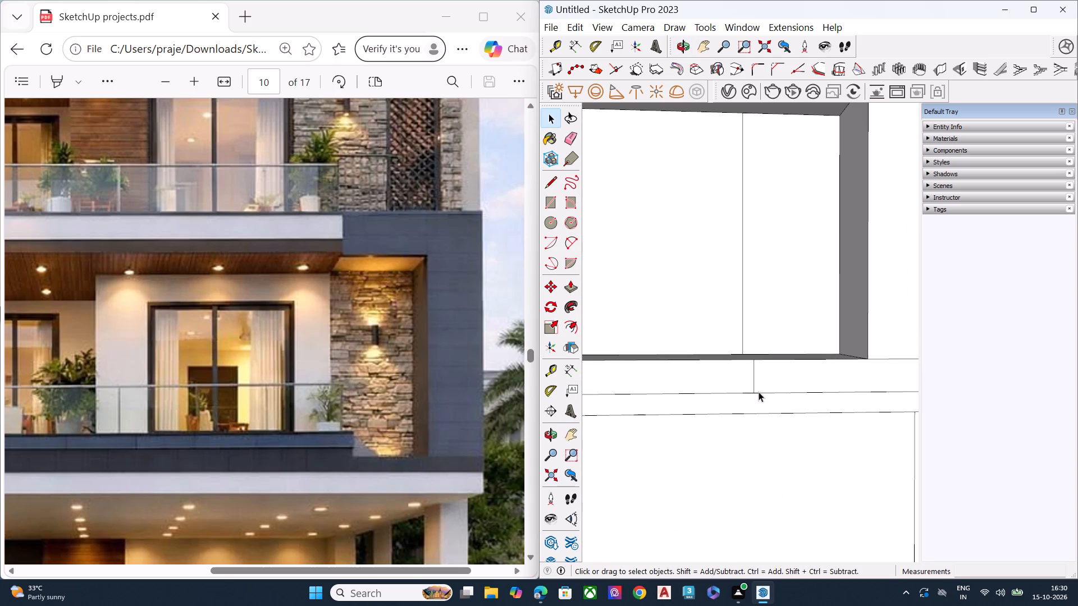
key(l)
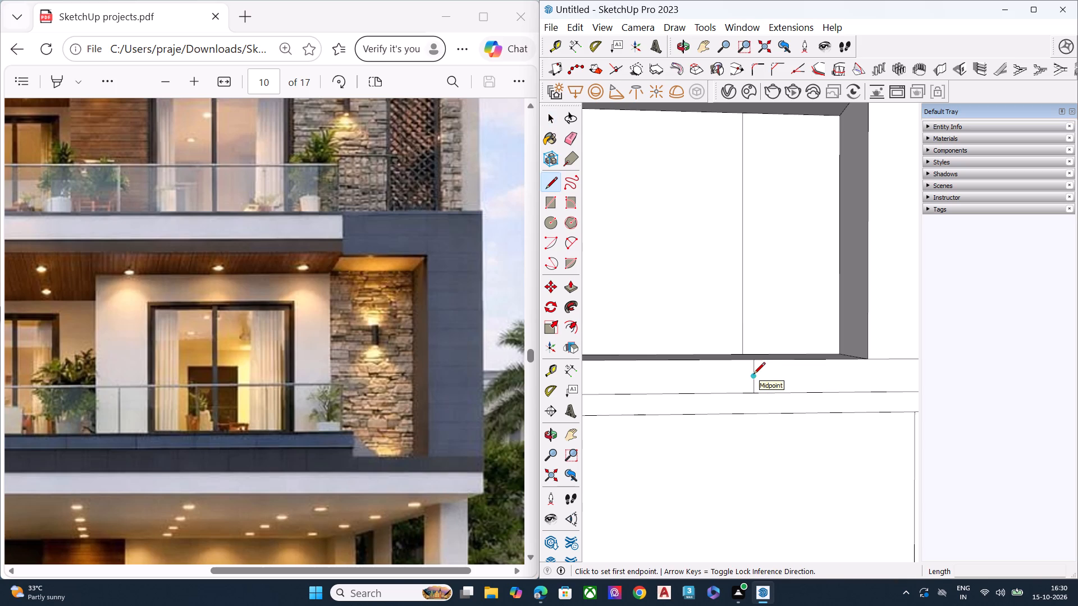
click(753, 375)
scroll(783, 366, down, 3)
scroll(859, 374, down, 2)
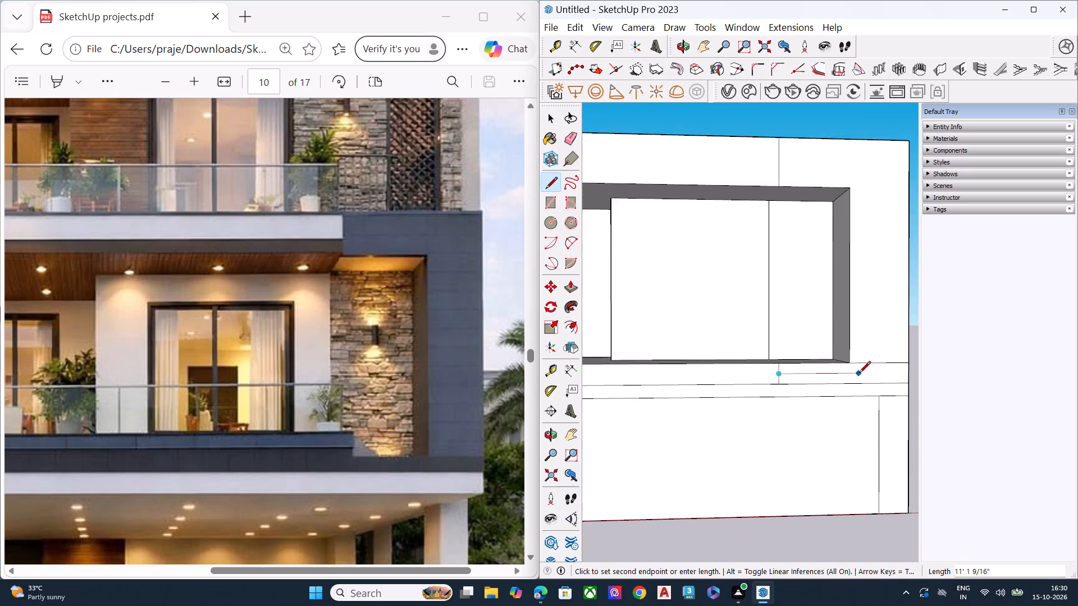
scroll(859, 374, down, 2)
click(899, 374)
key(space)
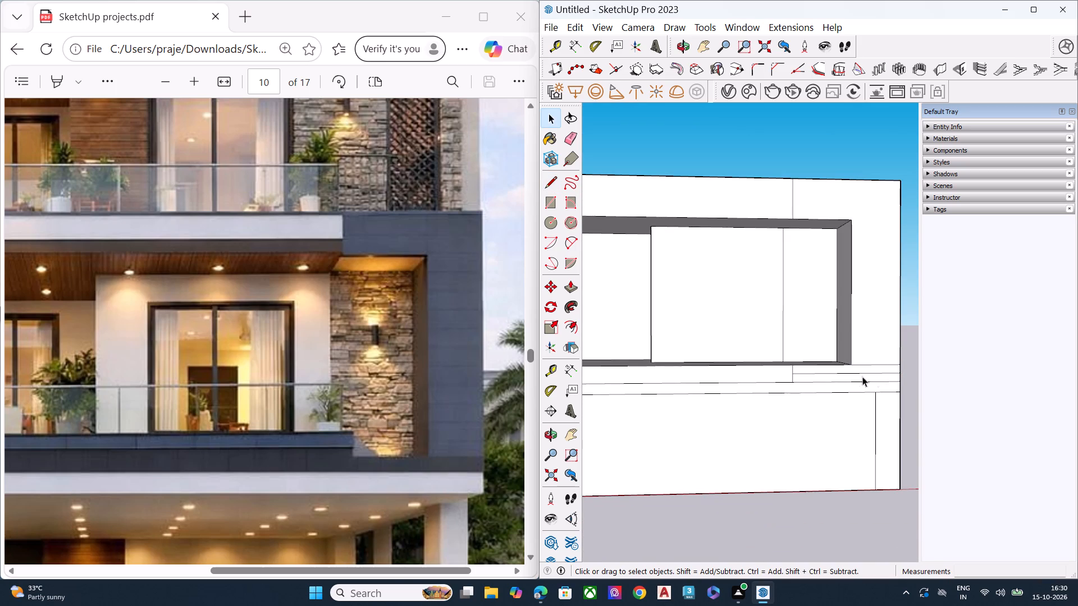
Delete the lower half of the short vertical line, below the new horizontal line in the floor band.
scroll(814, 374, up, 6)
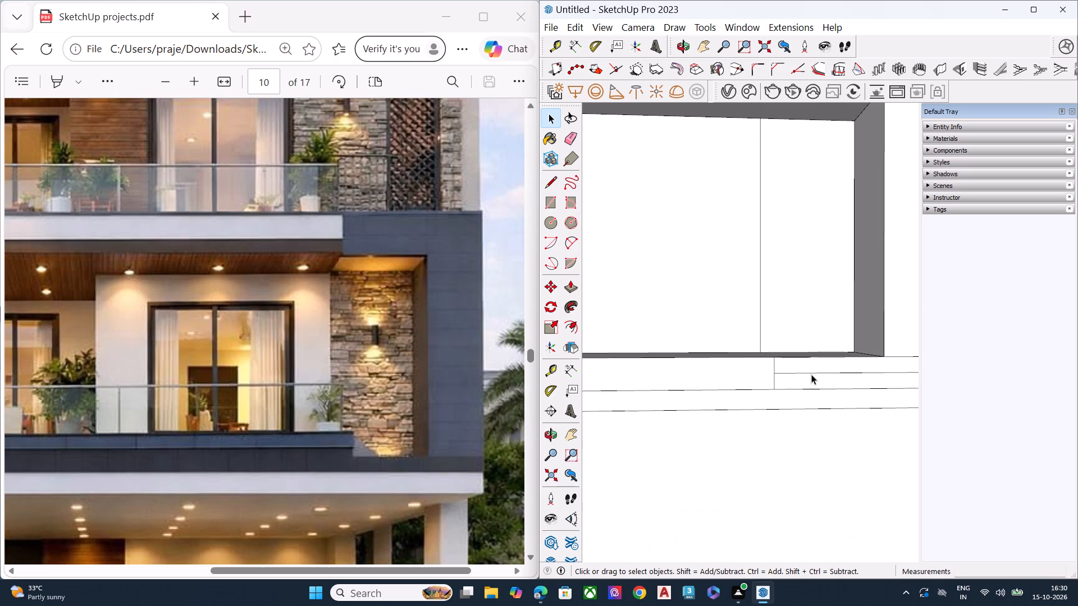
click(776, 381)
click(775, 381)
click(774, 382)
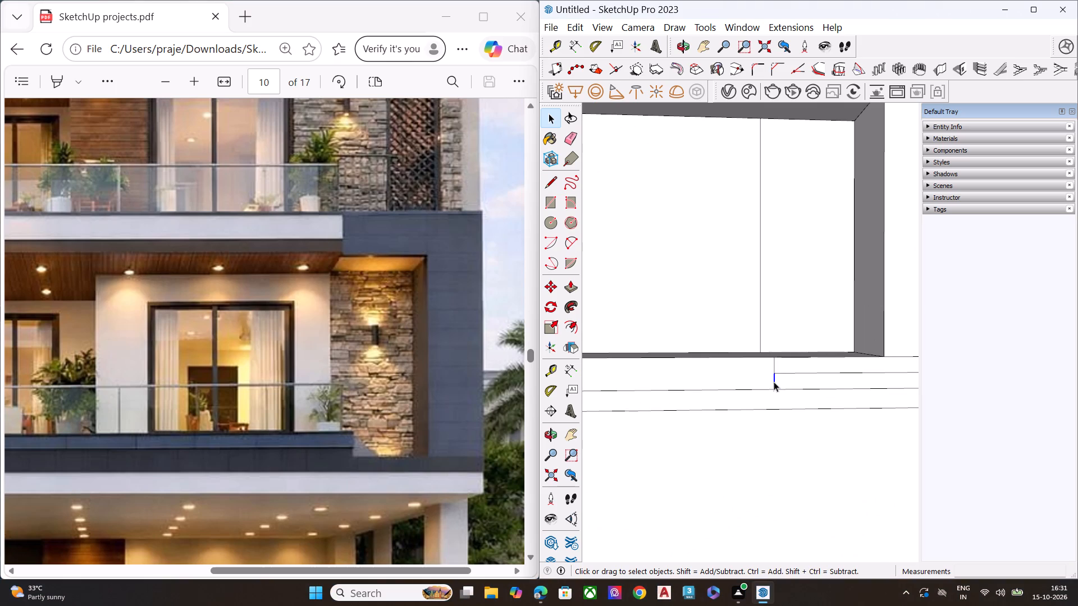
key(Delete)
scroll(761, 372, down, 8)
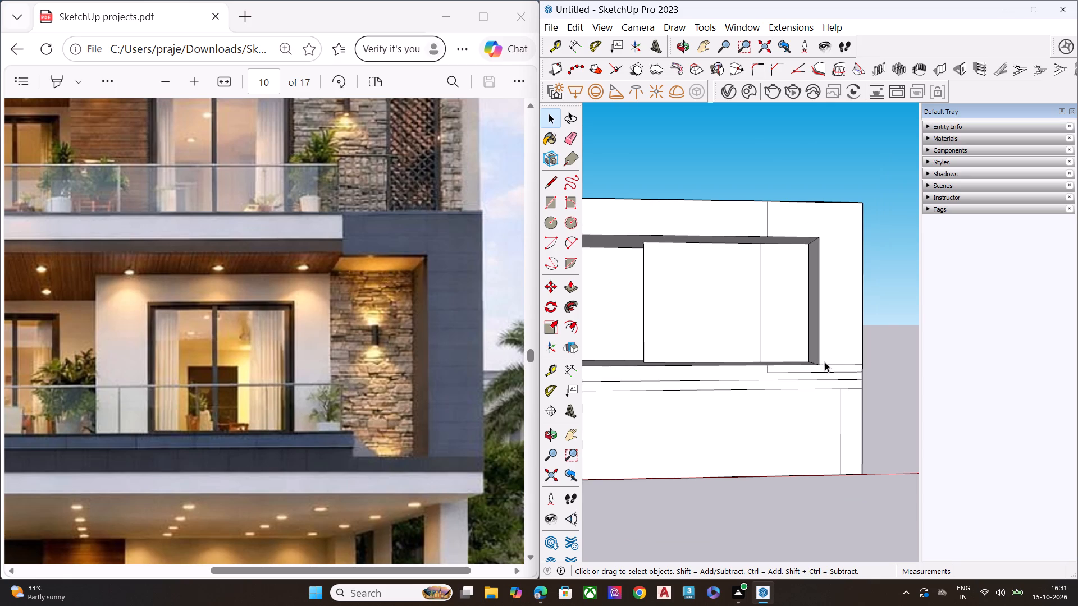
Examine the balcony band, slab edges and carport pillars along the full width of the ground floor in the reference image.
scroll(841, 368, down, 7)
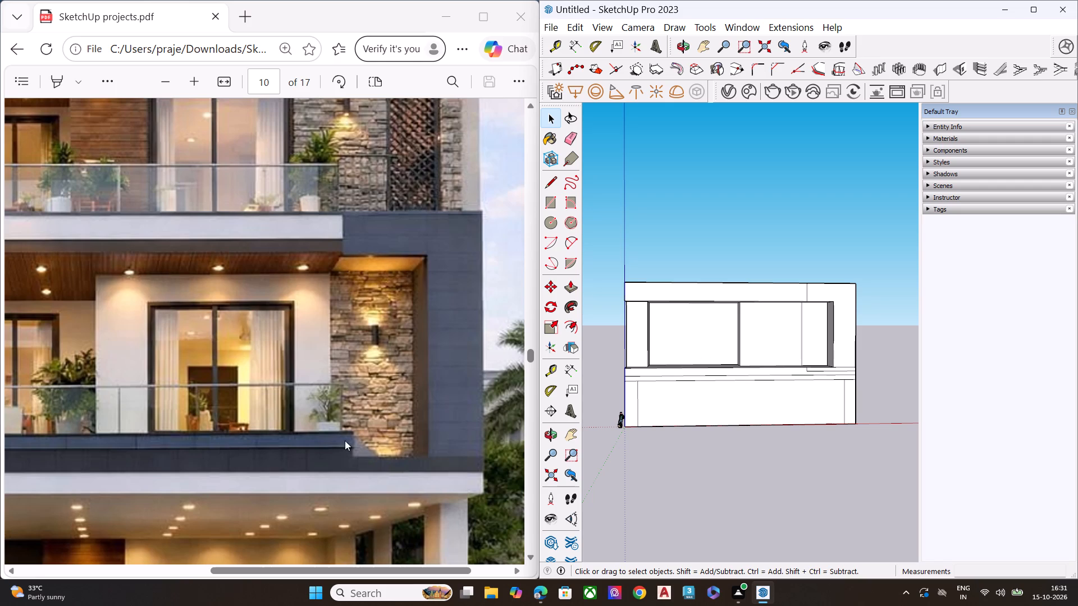
scroll(319, 450, down, 6)
scroll(327, 495, up, 3)
drag(336, 568, 166, 552)
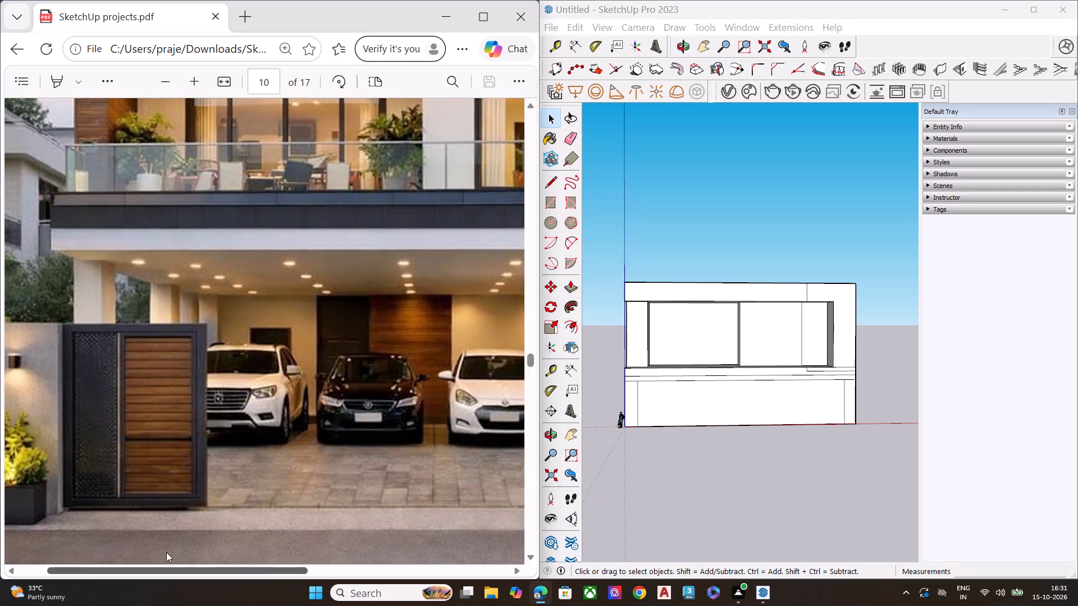
drag(166, 552, 325, 544)
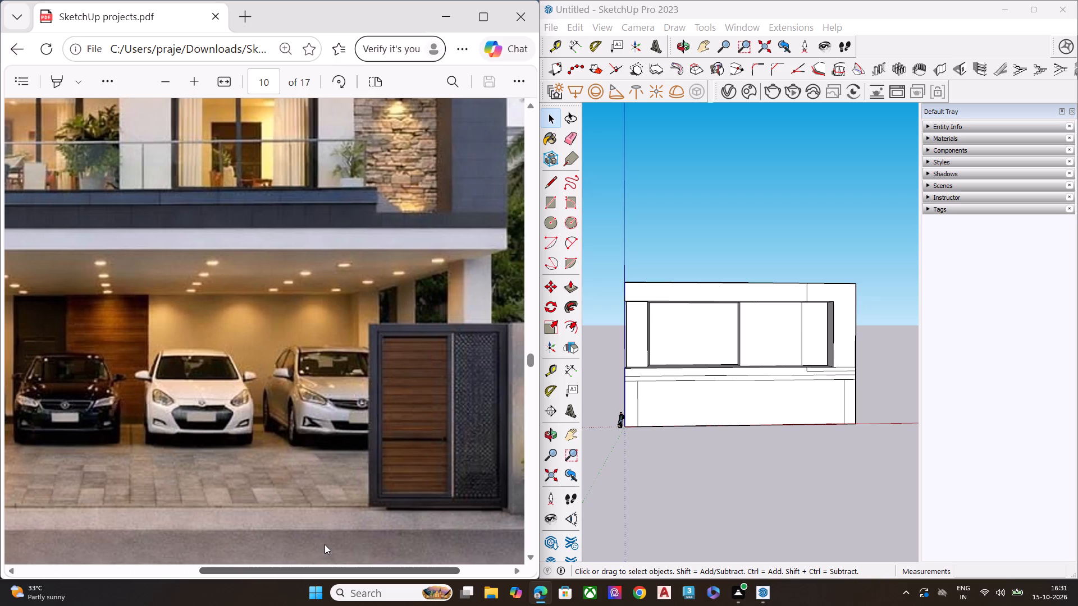
drag(325, 544, 208, 549)
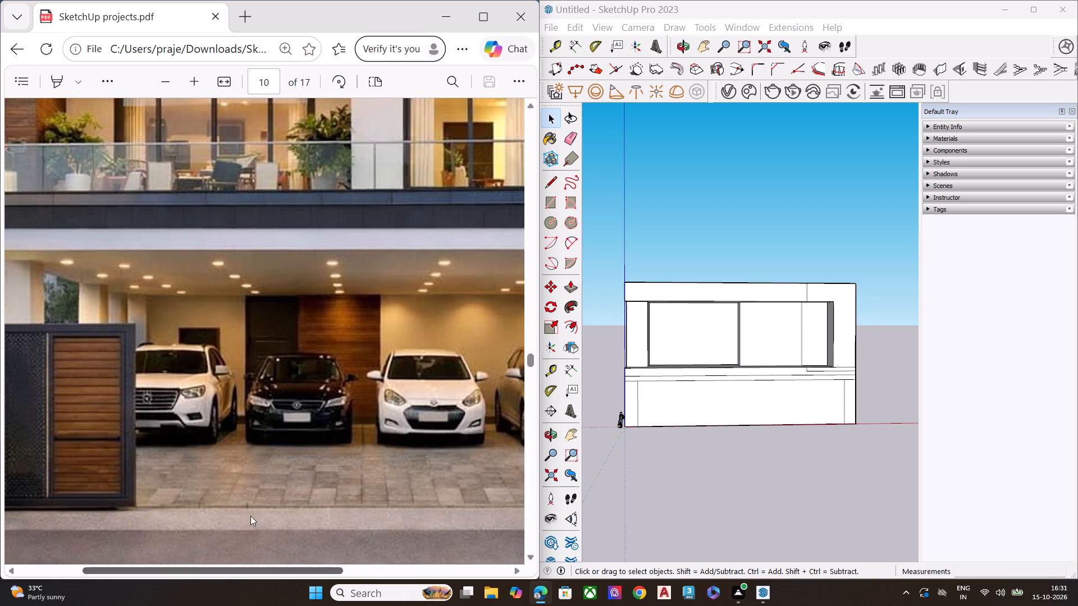
drag(310, 576, 385, 583)
drag(330, 571, 339, 568)
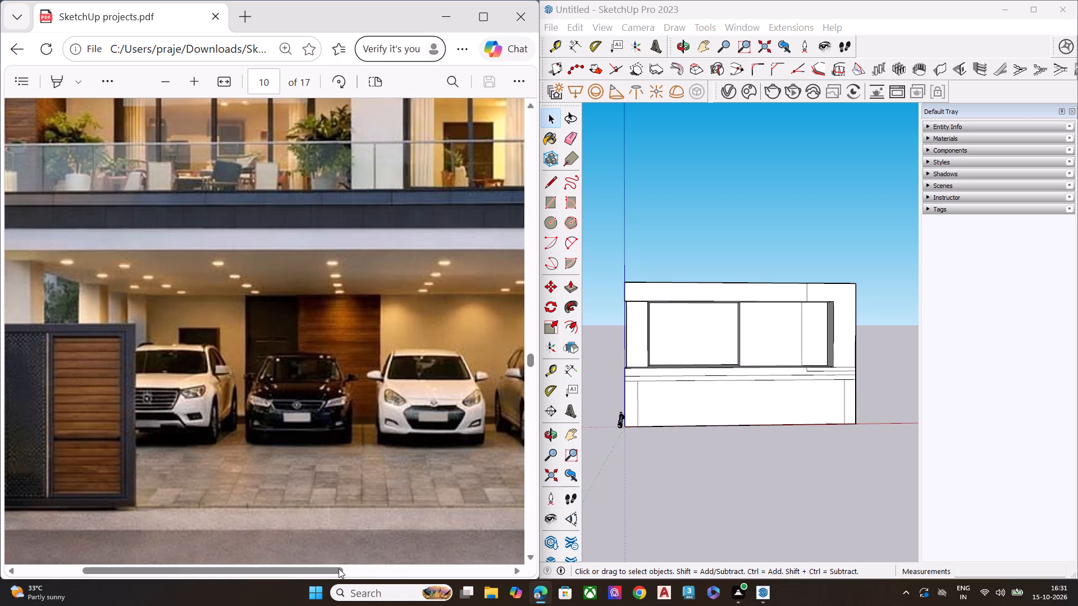
drag(339, 568, 433, 567)
drag(323, 567, 444, 571)
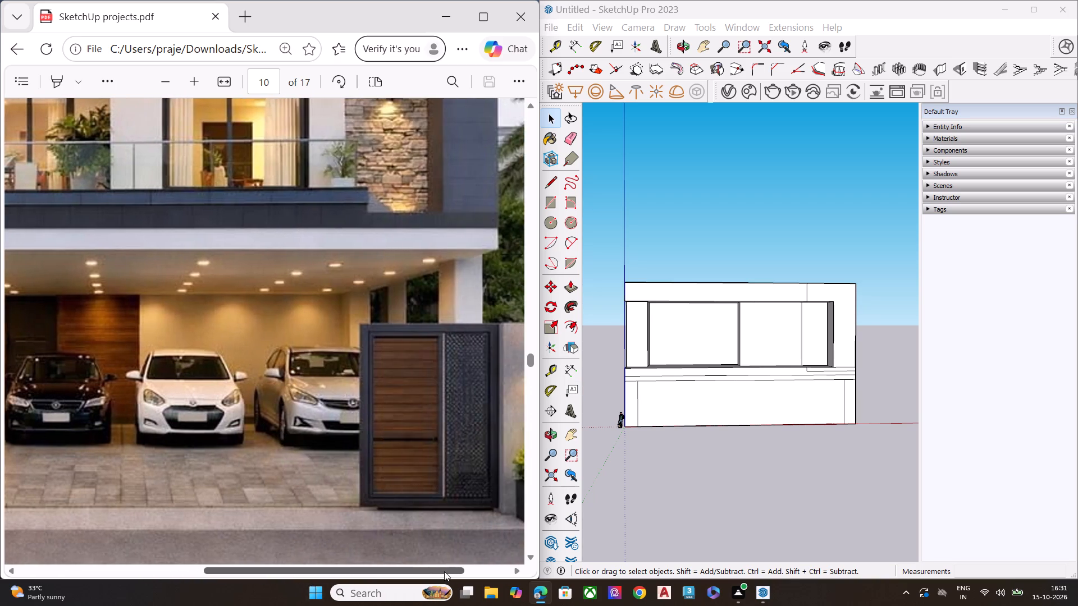
drag(444, 571, 263, 566)
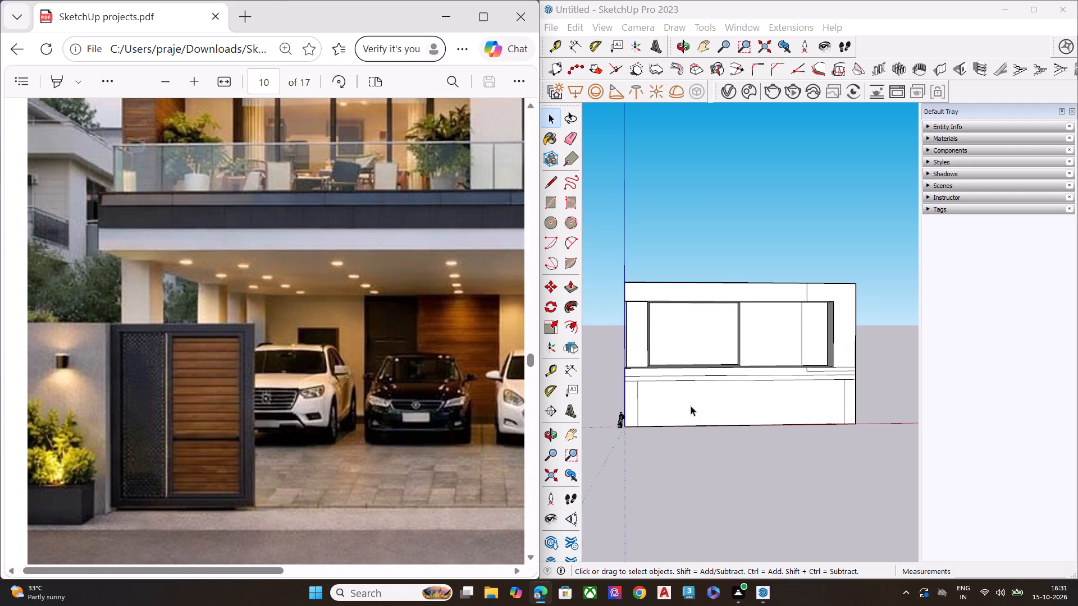
Draw a horizontal line from the lower end of the floor band's short vertical line to the building's left edge.
scroll(664, 381, up, 12)
scroll(613, 384, up, 1)
scroll(613, 384, down, 6)
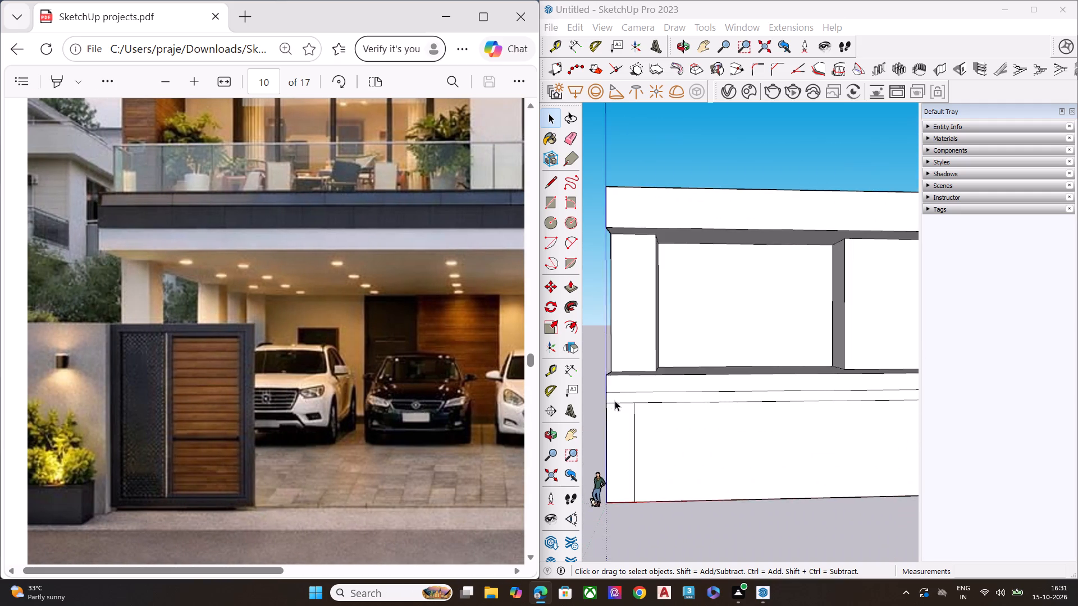
scroll(627, 403, up, 1)
scroll(629, 405, down, 1)
scroll(630, 405, up, 1)
scroll(648, 384, down, 8)
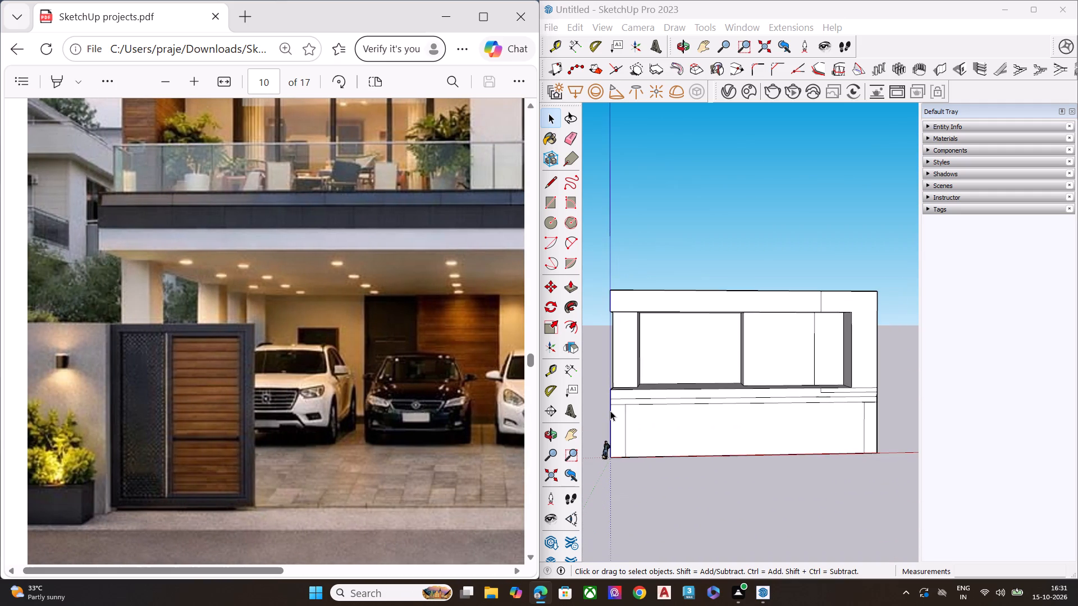
scroll(880, 371, up, 8)
key(l)
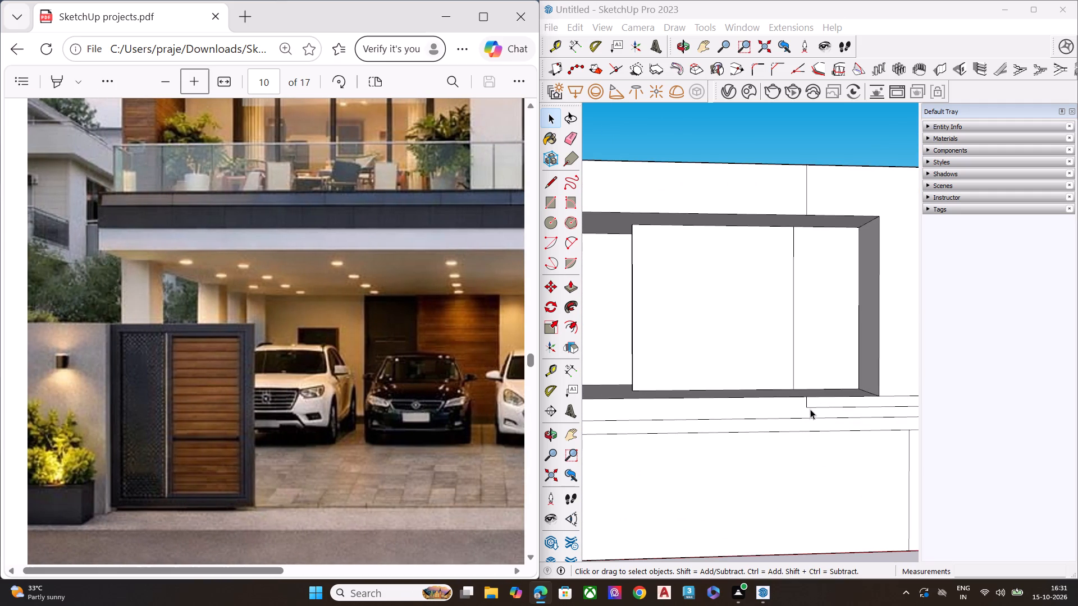
key(l)
click(789, 427)
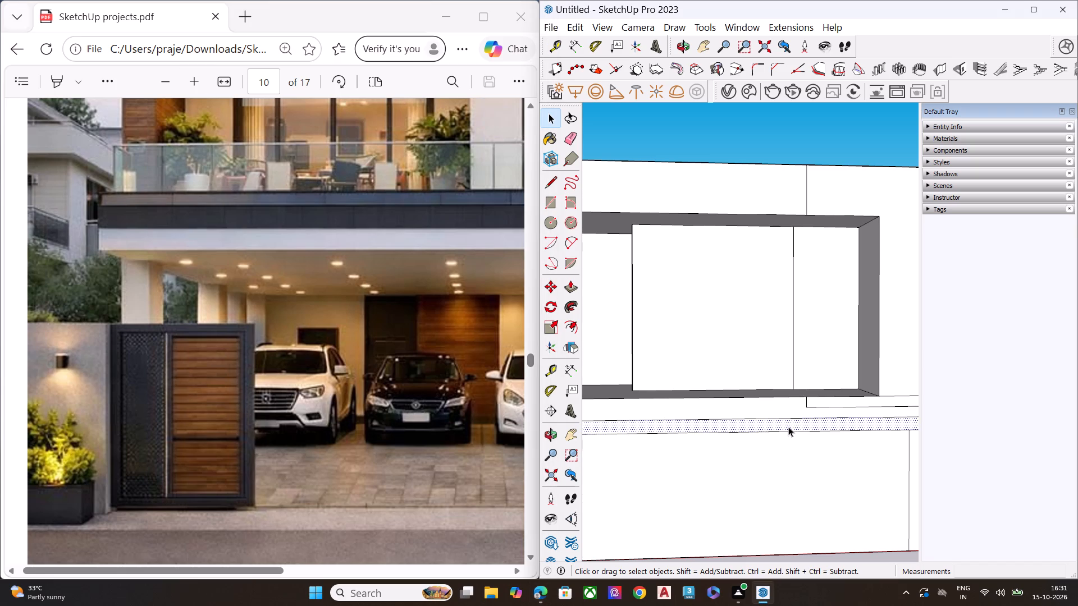
key(l)
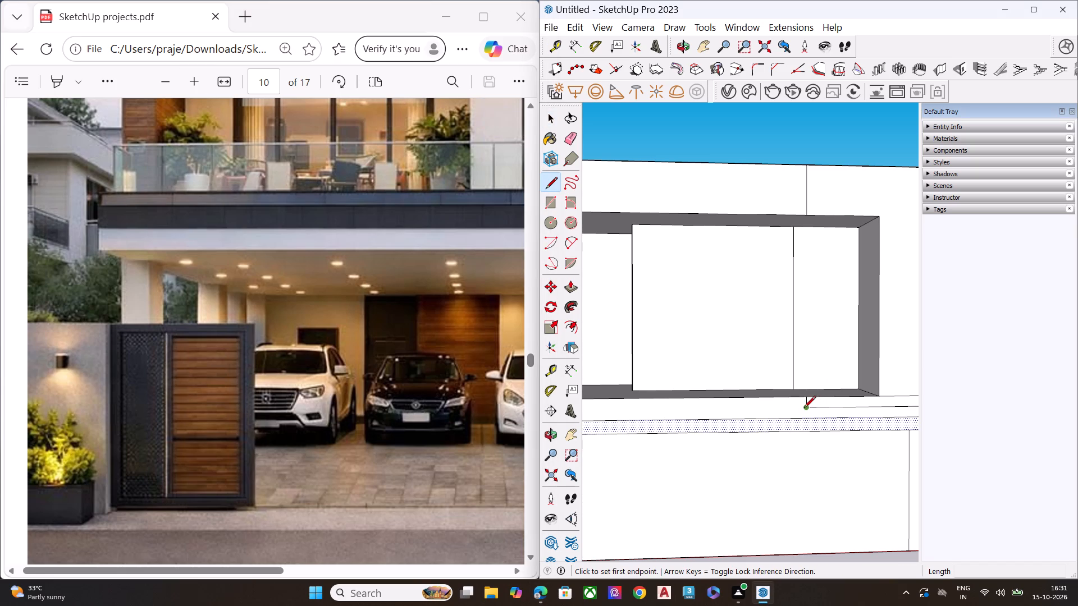
click(804, 408)
scroll(849, 362, down, 7)
scroll(646, 388, down, 2)
scroll(606, 387, up, 7)
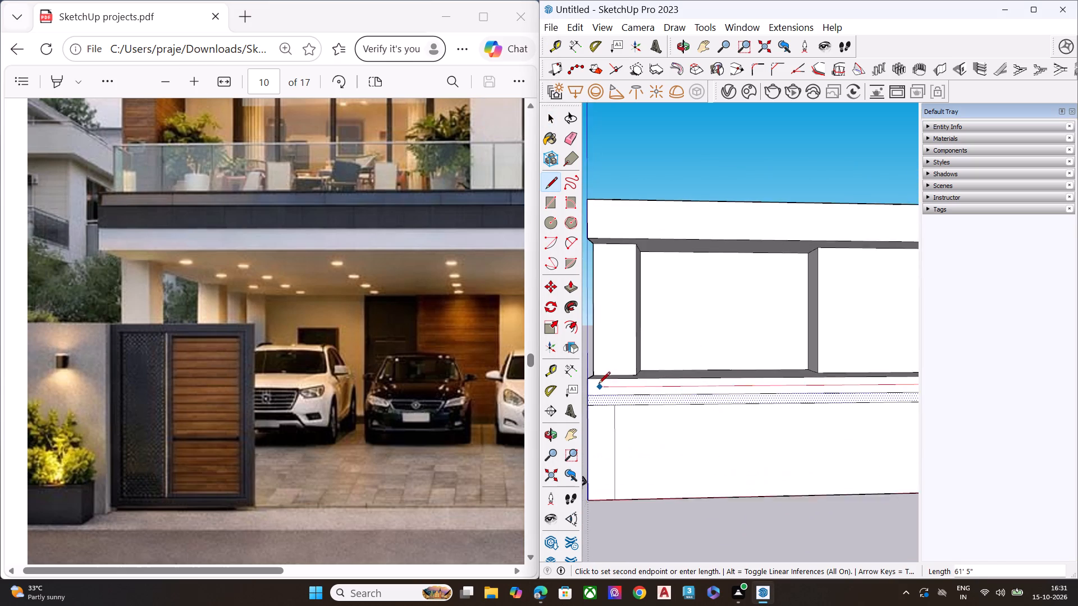
scroll(599, 384, up, 1)
click(591, 385)
key(space)
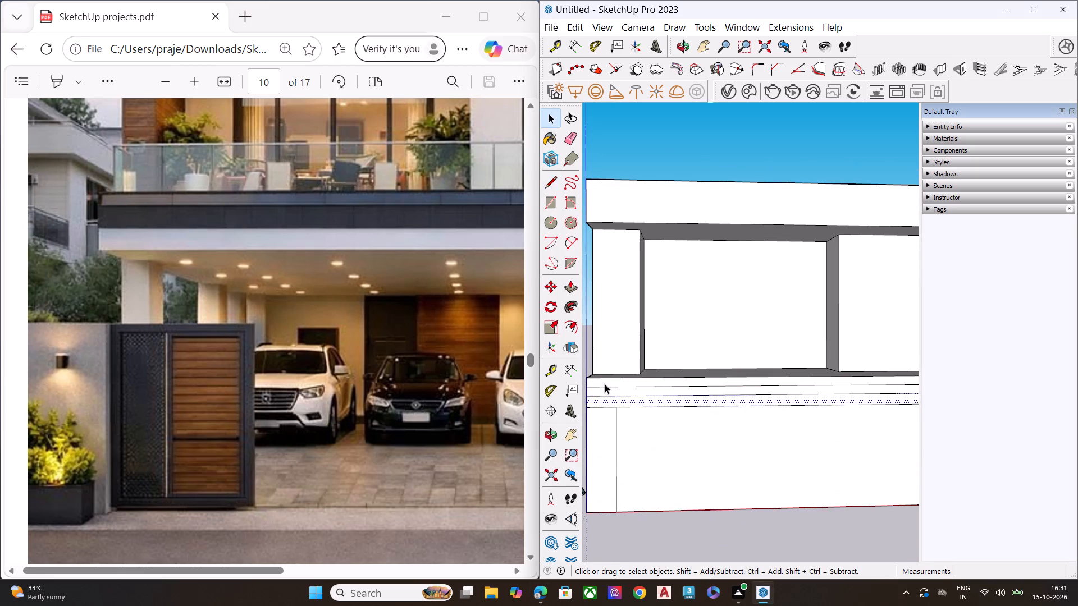
Compare the recess, floor bands and right-side surround frame of the model with the first-floor facade in the reference image.
scroll(606, 383, up, 3)
scroll(630, 379, down, 4)
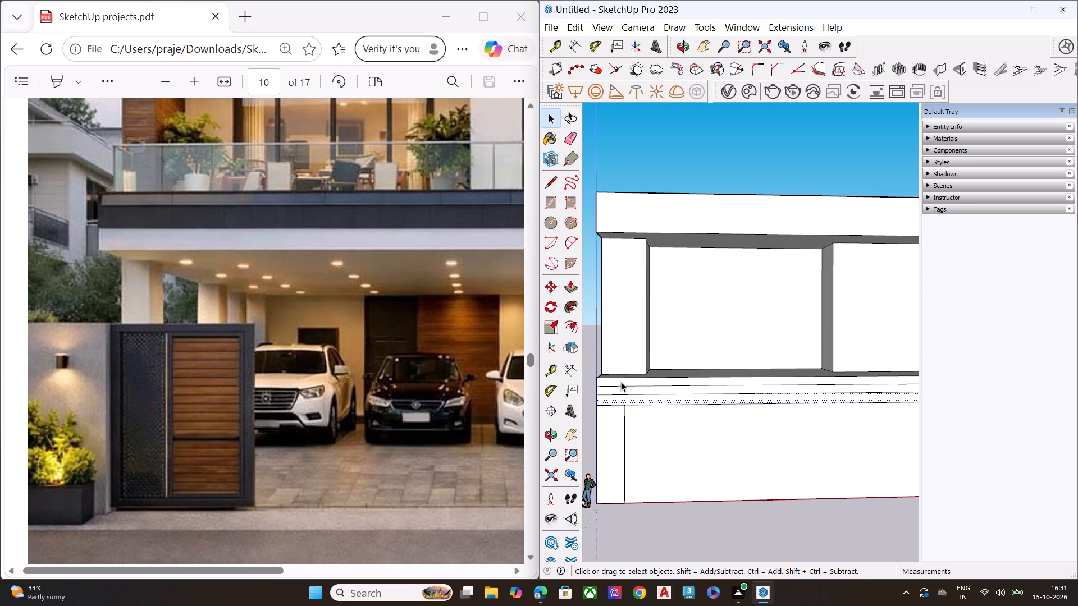
middle_drag(619, 383, 625, 407)
scroll(458, 302, up, 2)
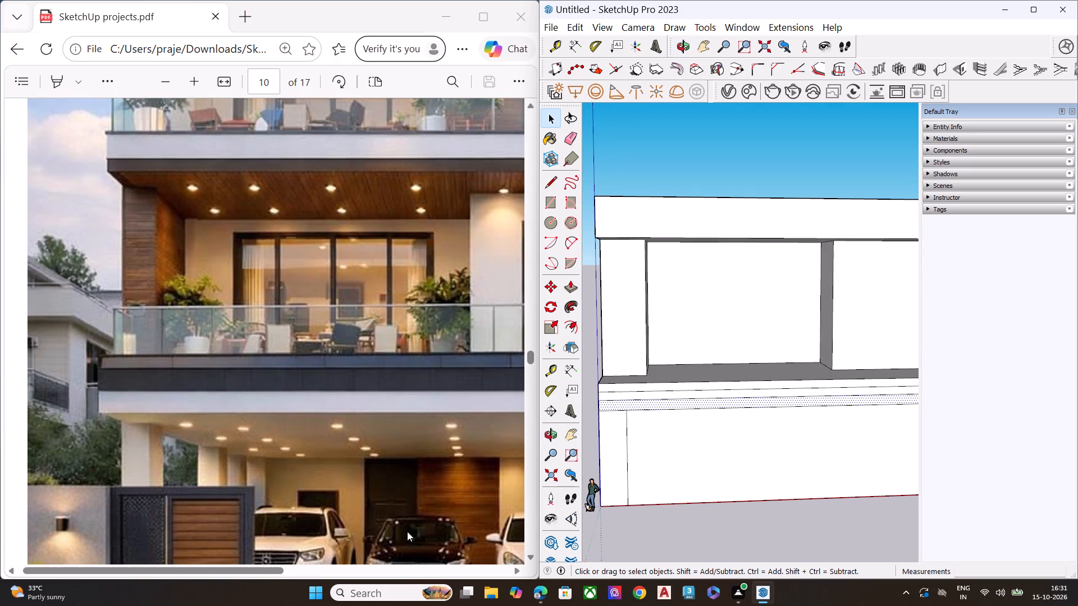
click(170, 81)
triple_click(170, 81)
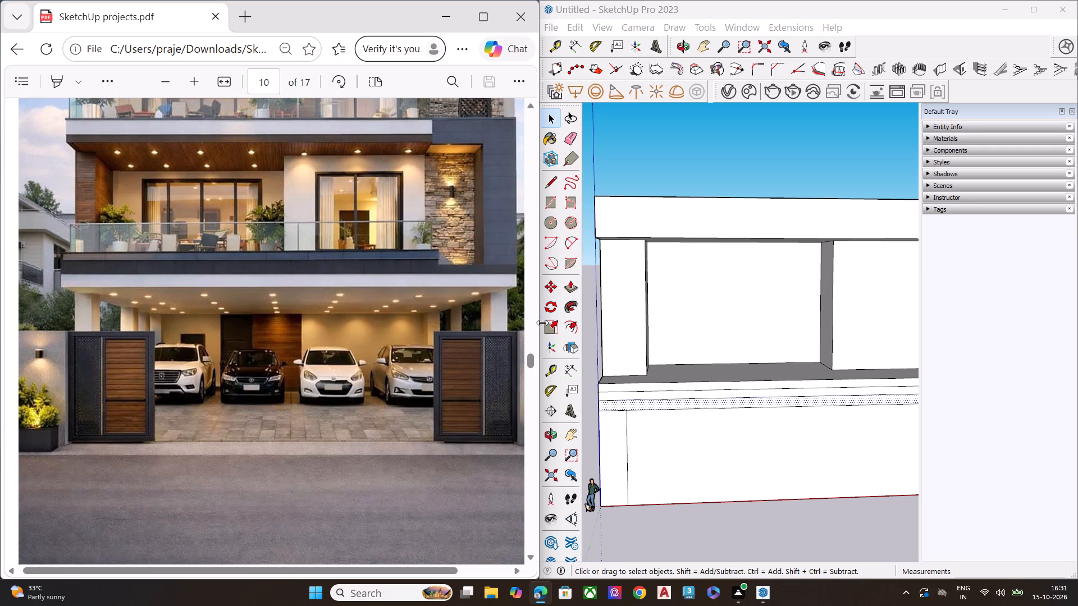
key(space)
scroll(663, 385, down, 3)
scroll(267, 236, up, 1)
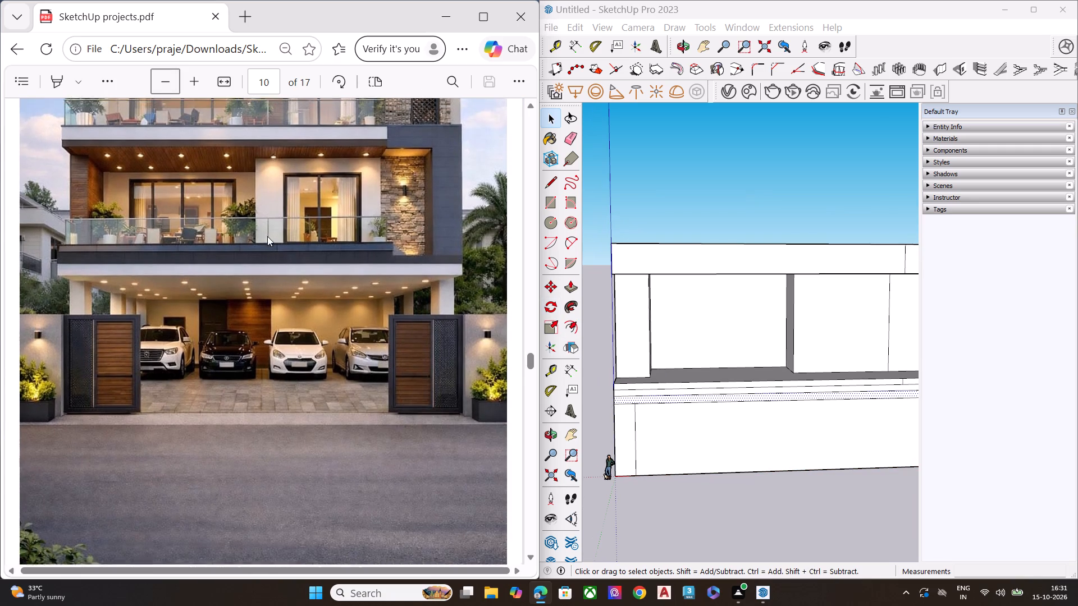
scroll(267, 236, up, 1)
scroll(750, 314, down, 2)
scroll(732, 314, up, 1)
scroll(724, 314, down, 4)
middle_drag(893, 370, 795, 365)
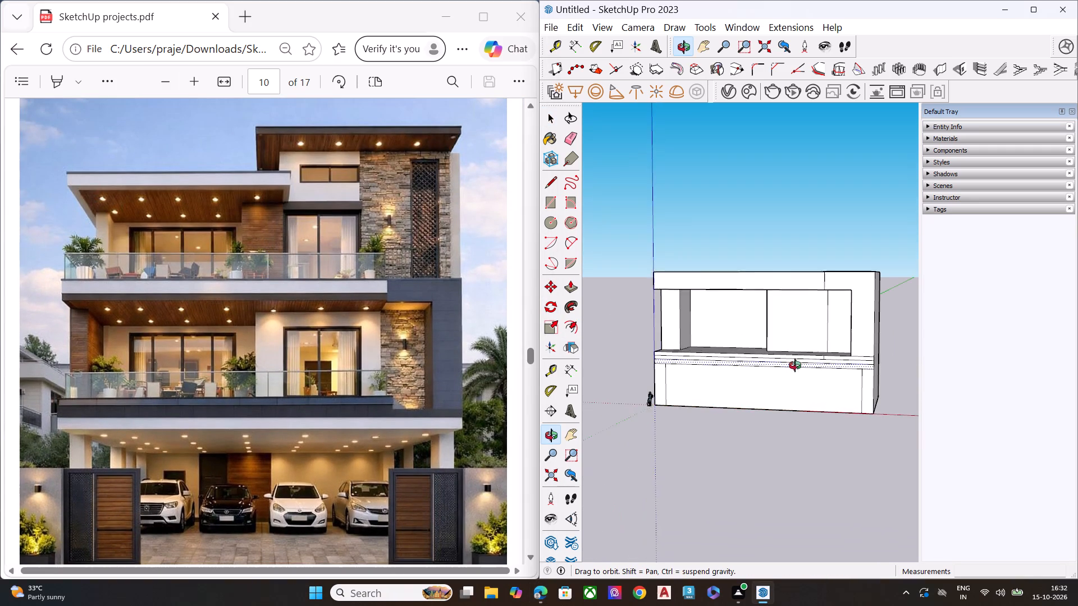
middle_drag(795, 365, 811, 320)
middle_click(817, 317)
scroll(830, 311, up, 6)
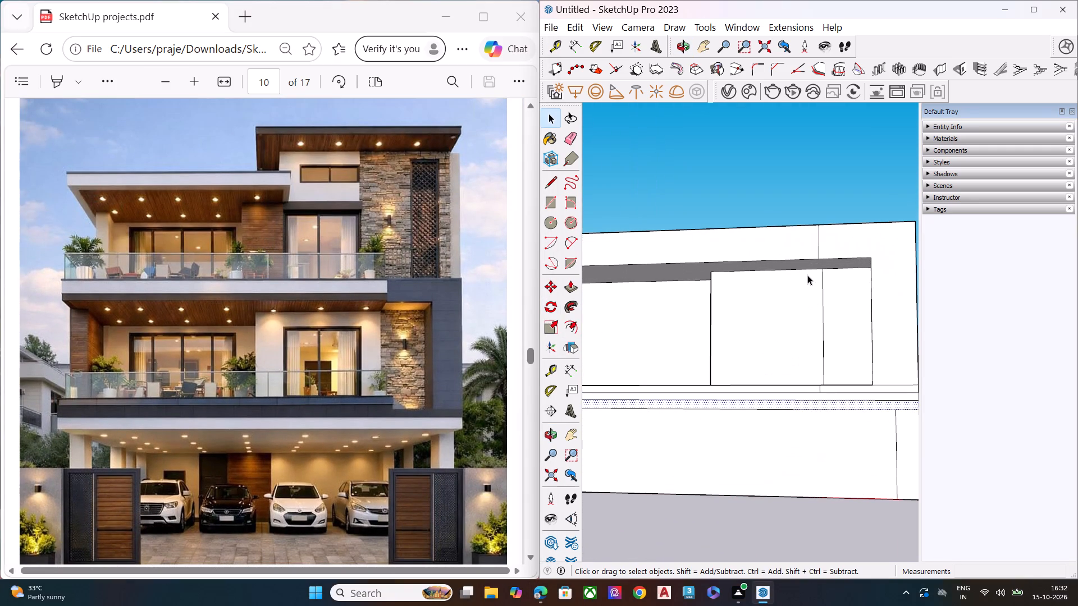
middle_drag(810, 288, 685, 433)
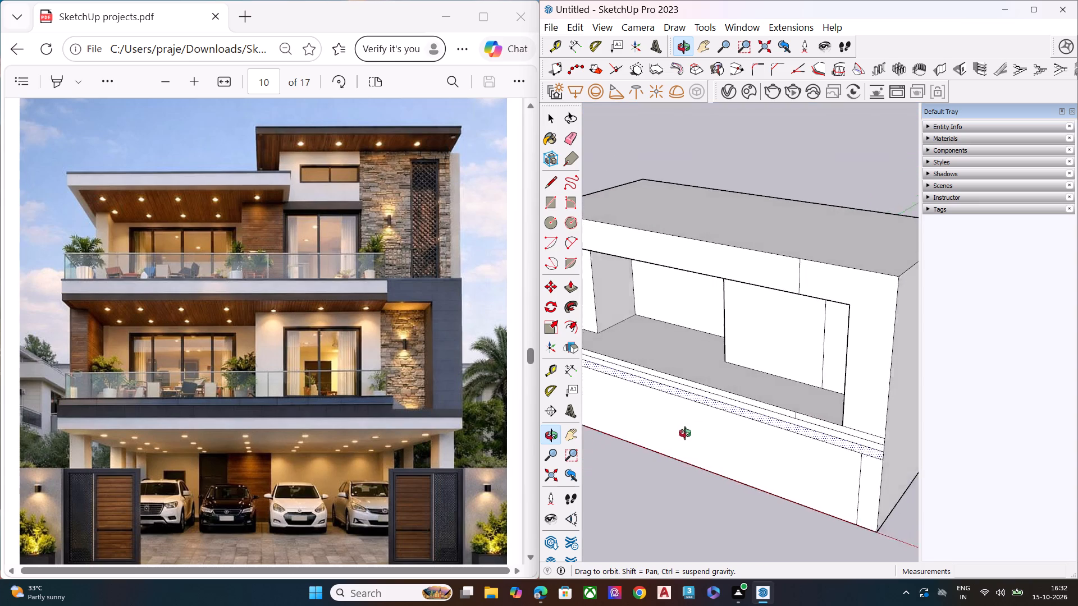
middle_drag(685, 433, 620, 451)
scroll(620, 451, up, 1)
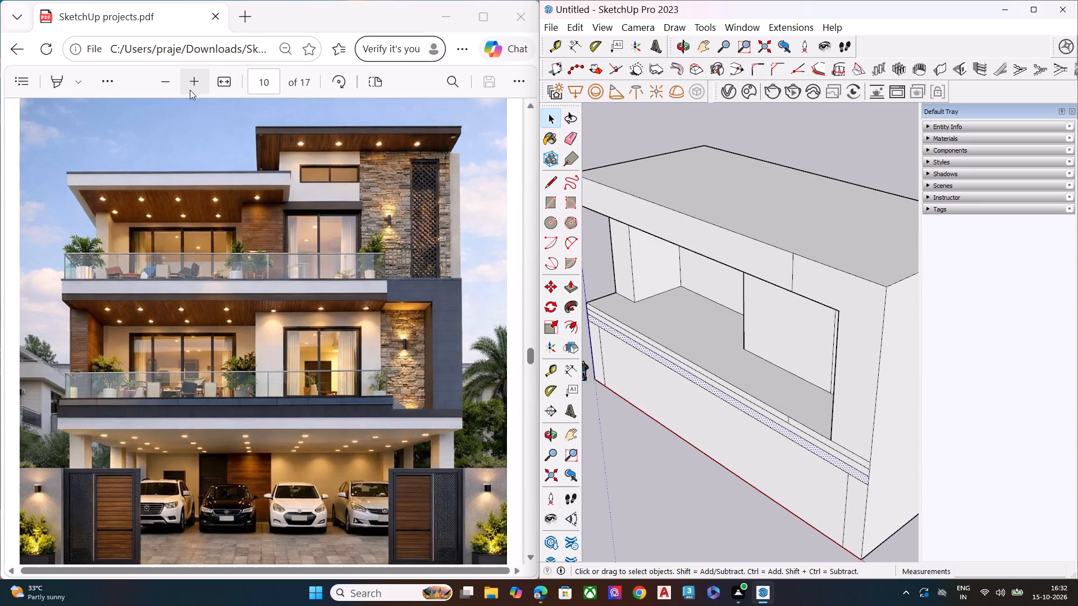
triple_click(193, 88)
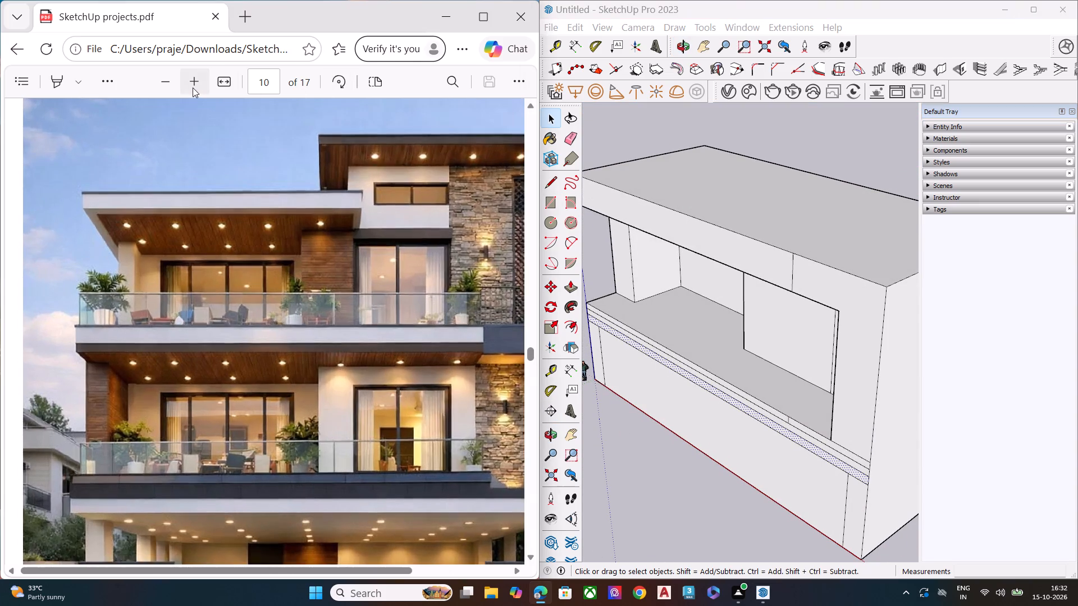
click(193, 88)
drag(315, 574, 501, 580)
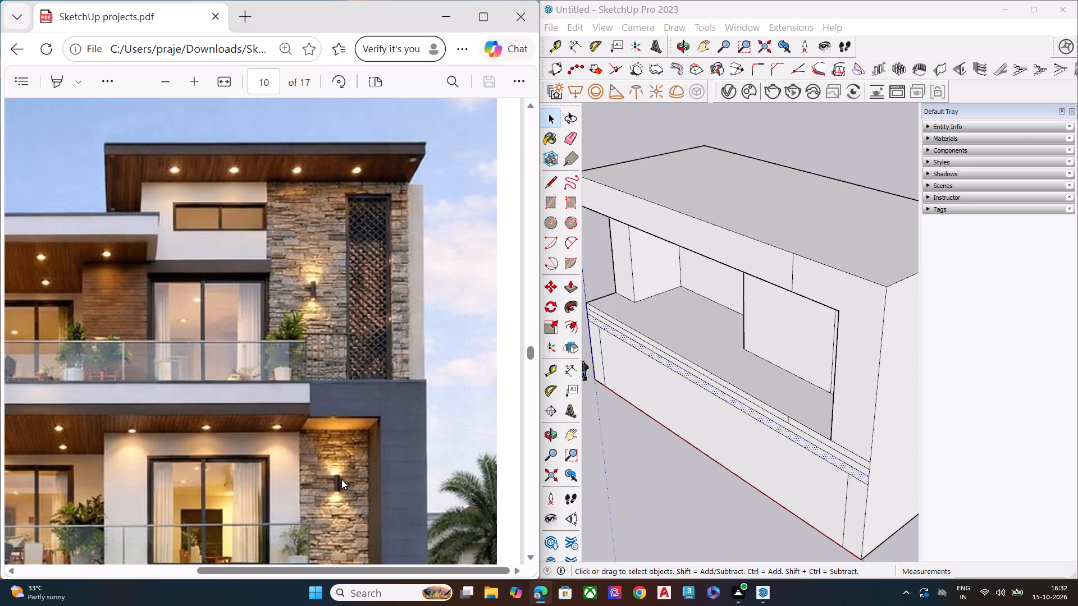
scroll(347, 369, down, 2)
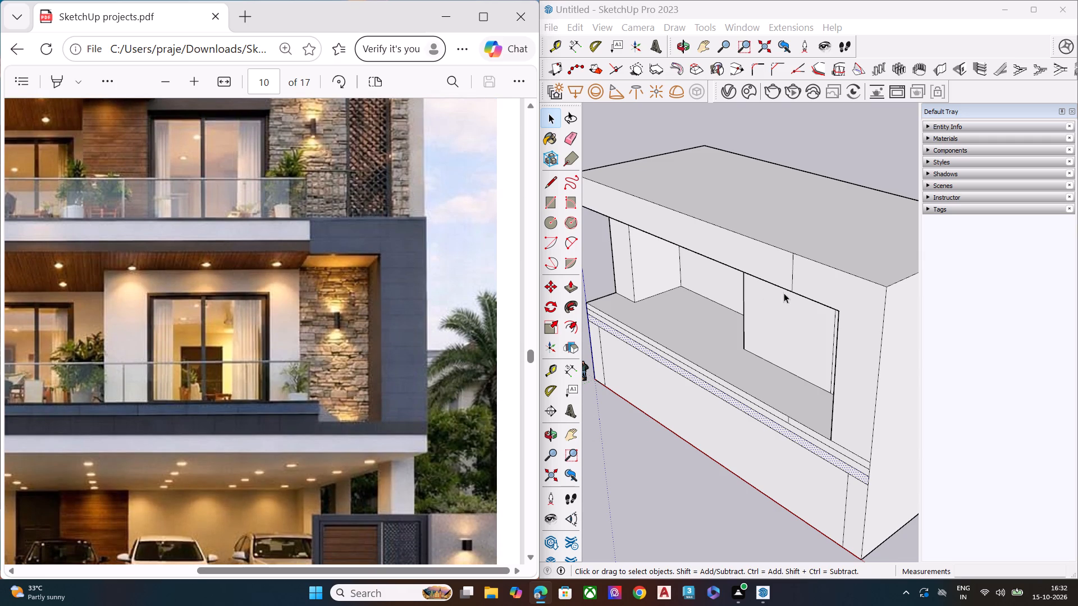
Delete the two line segments between the recess opening's lower right corner and the building's right edge, merging the frame with the strip below.
middle_drag(787, 290, 717, 276)
scroll(833, 407, up, 1)
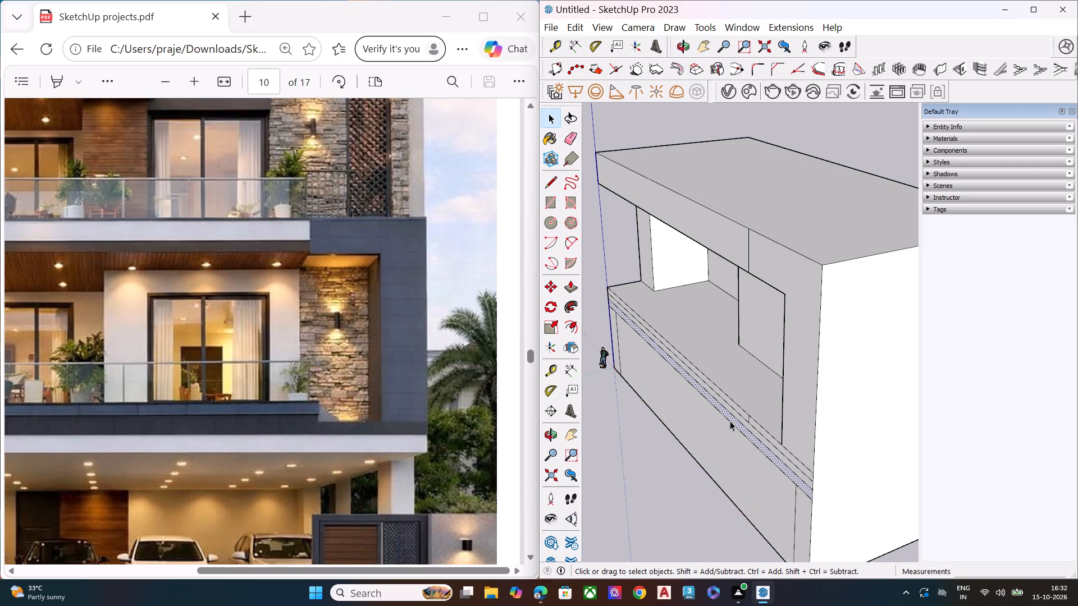
middle_drag(780, 450, 801, 446)
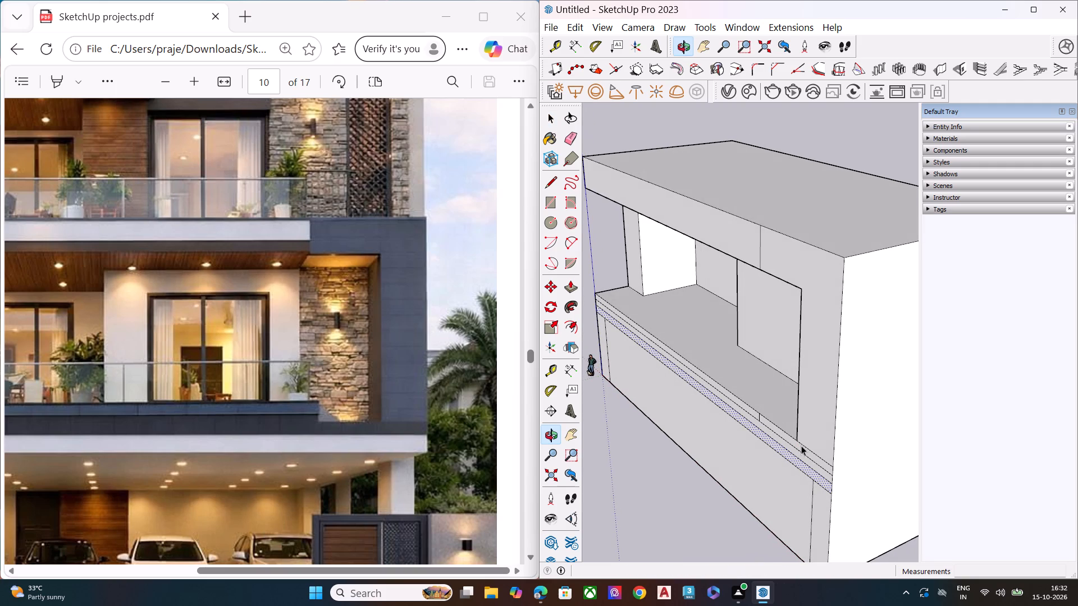
scroll(729, 414, down, 5)
middle_drag(769, 453, 793, 399)
key(space)
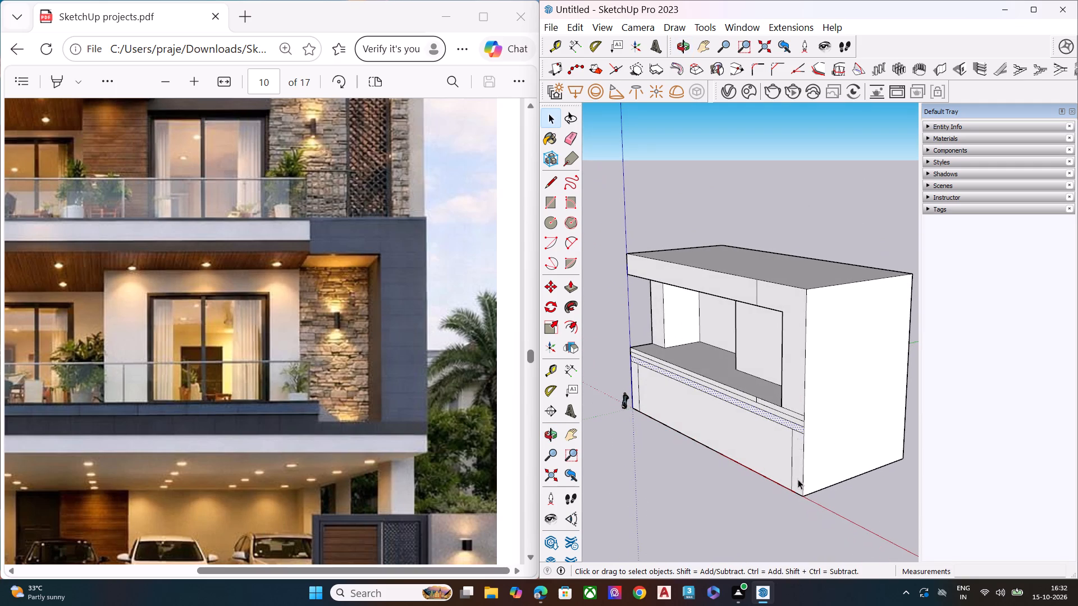
click(778, 512)
scroll(801, 426, up, 13)
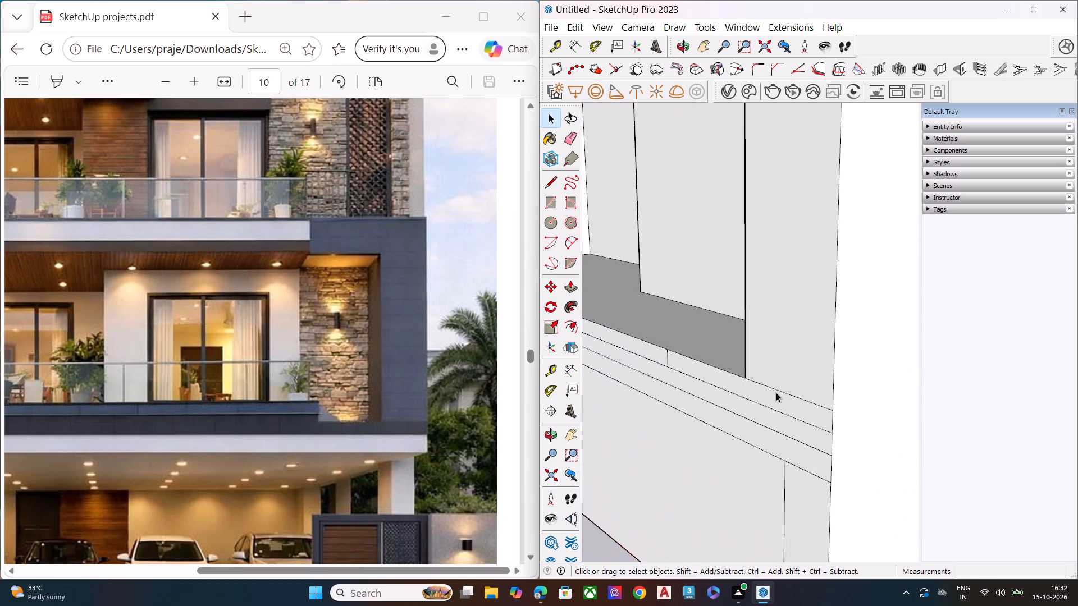
click(776, 390)
key(Delete)
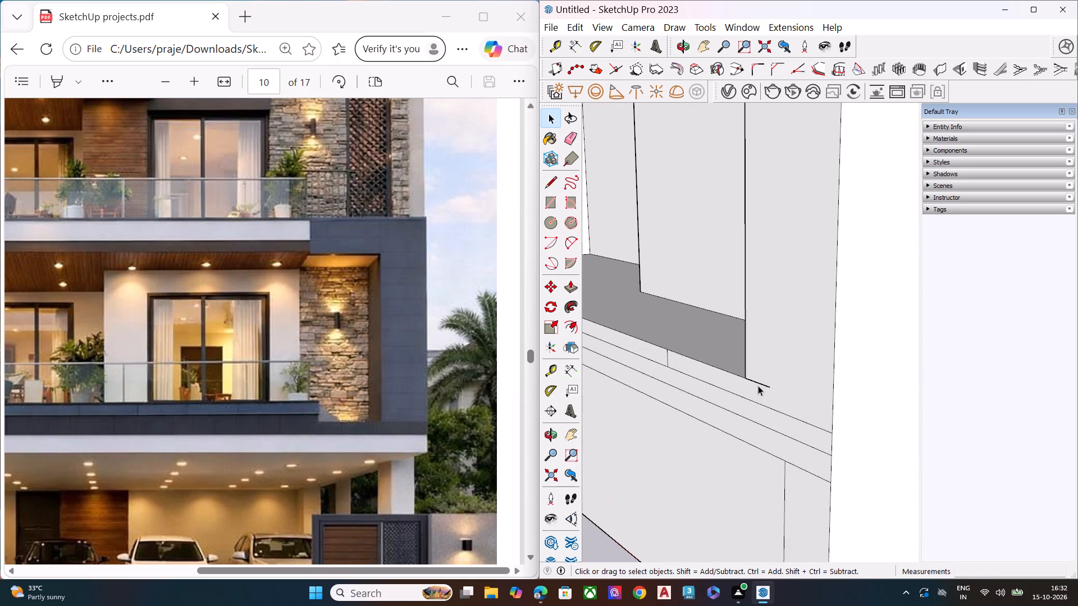
click(758, 382)
key(Delete)
Draw a line about 11' long across the recess floor, from the short vertical line's top to the foot of the back wall's vertical line.
scroll(761, 394, down, 5)
middle_drag(765, 393, 821, 386)
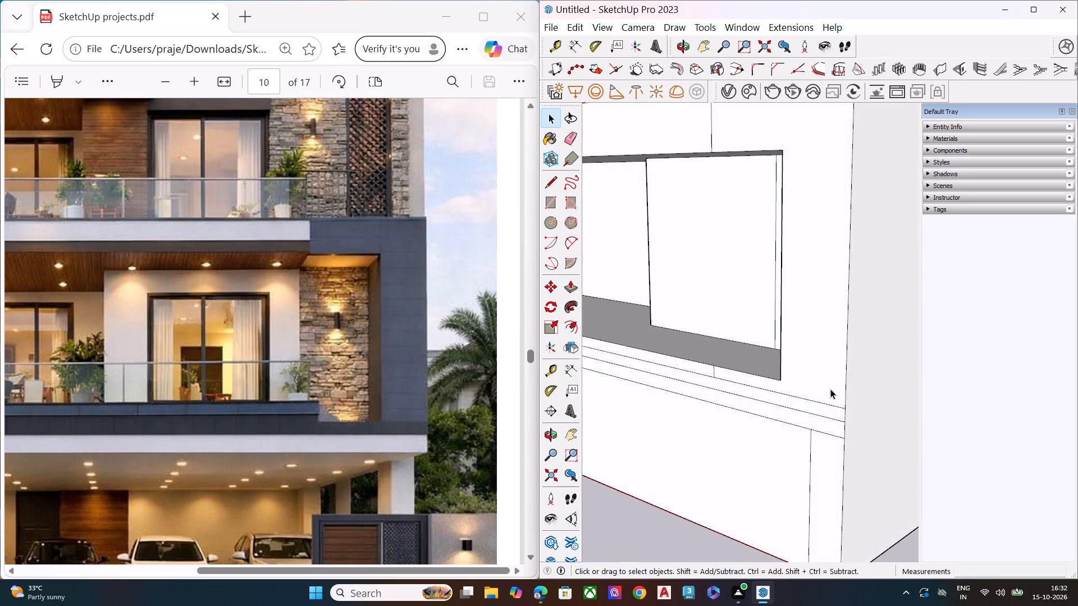
scroll(755, 351, up, 7)
key(l)
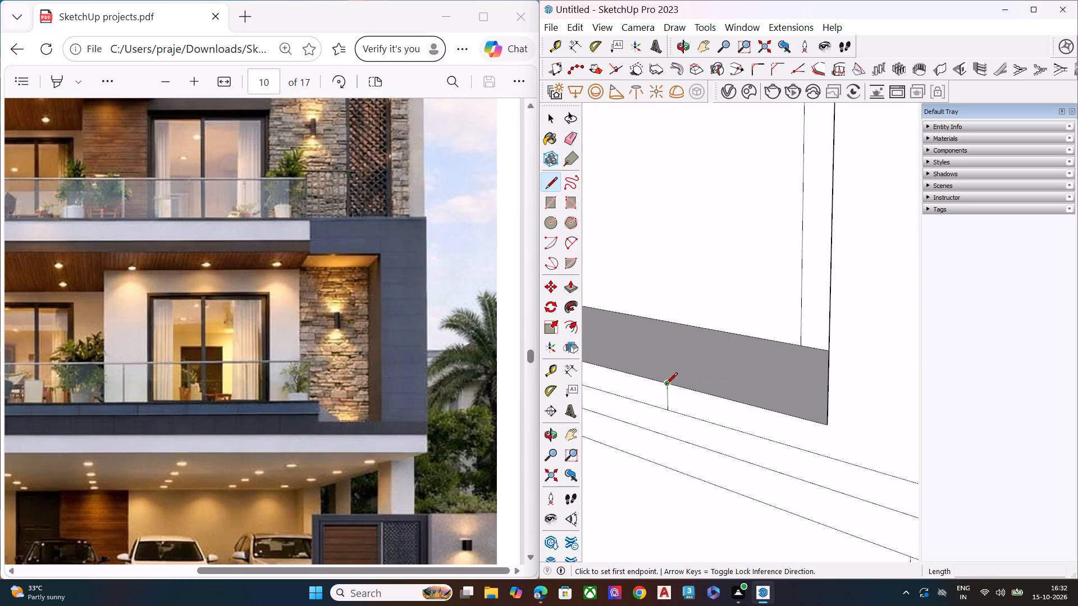
click(666, 385)
click(800, 346)
key(space)
Draw a line across the building's side wall, from the surround frame's lower outer corner to the rear vertical edge.
scroll(690, 394, down, 7)
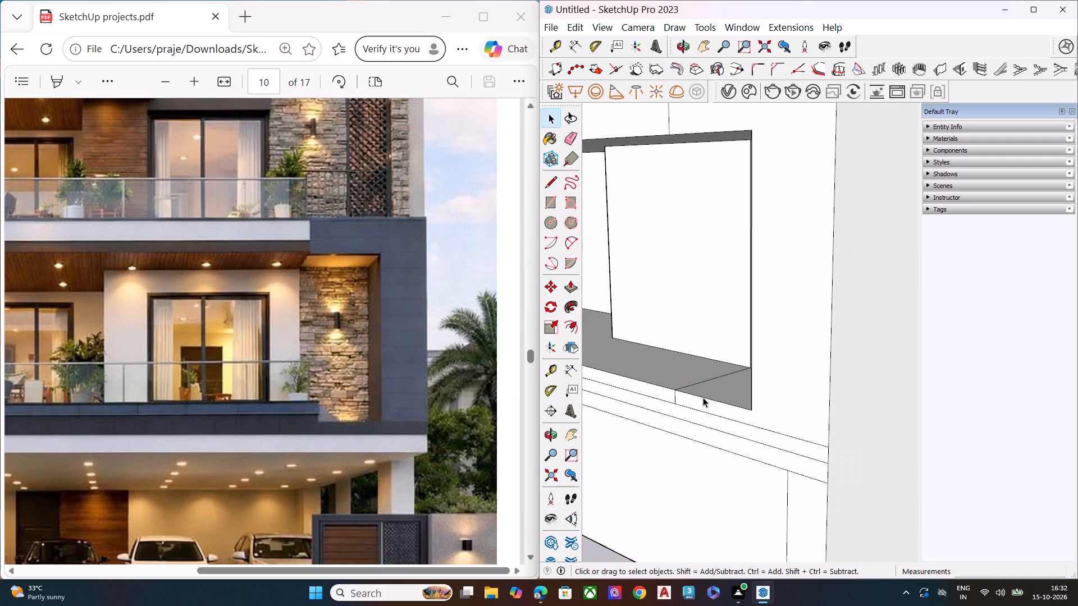
click(773, 411)
scroll(768, 415, down, 3)
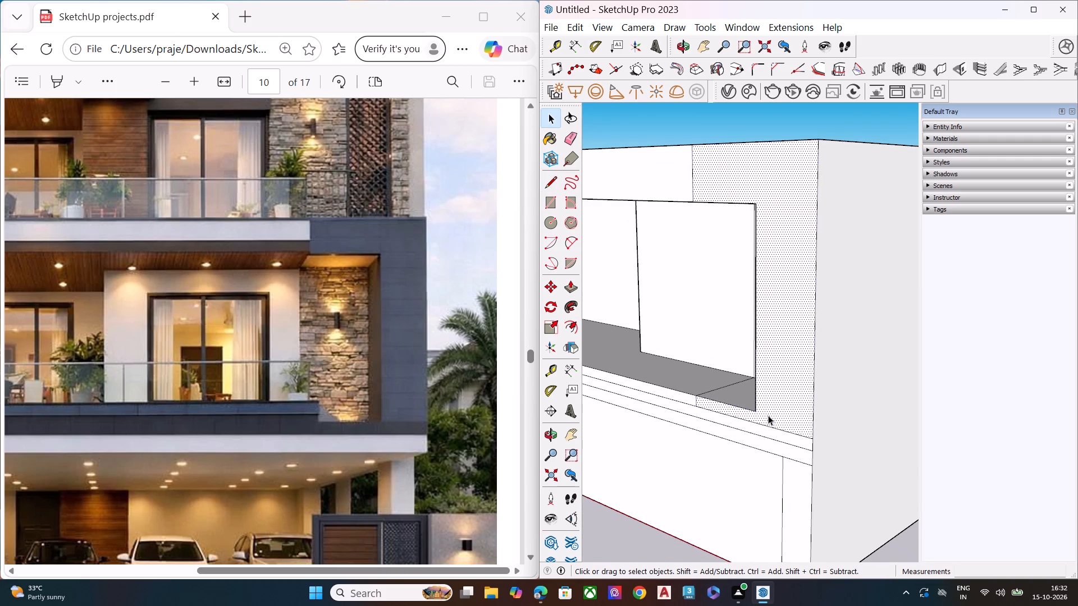
key(p)
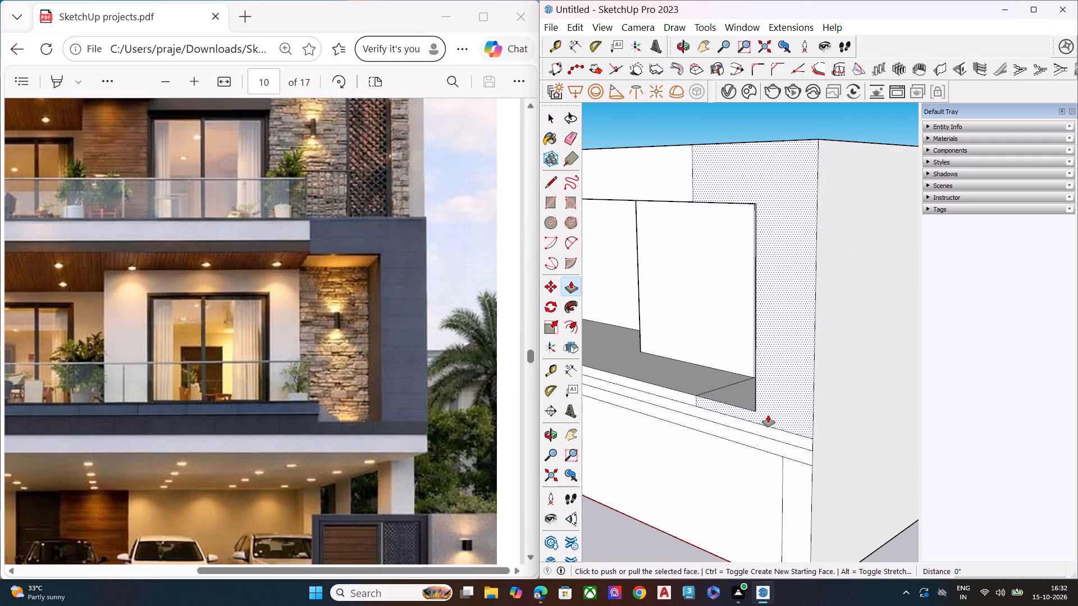
key(space)
scroll(649, 412, down, 1)
scroll(648, 412, up, 1)
scroll(648, 412, down, 6)
middle_drag(805, 426, 758, 429)
scroll(741, 434, up, 3)
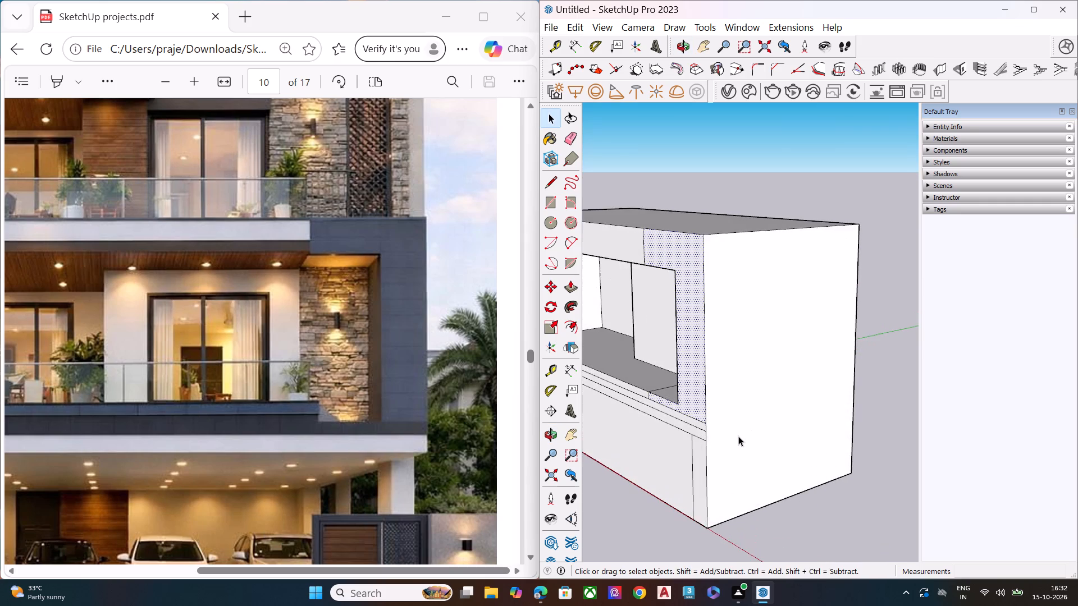
key(l)
click(702, 421)
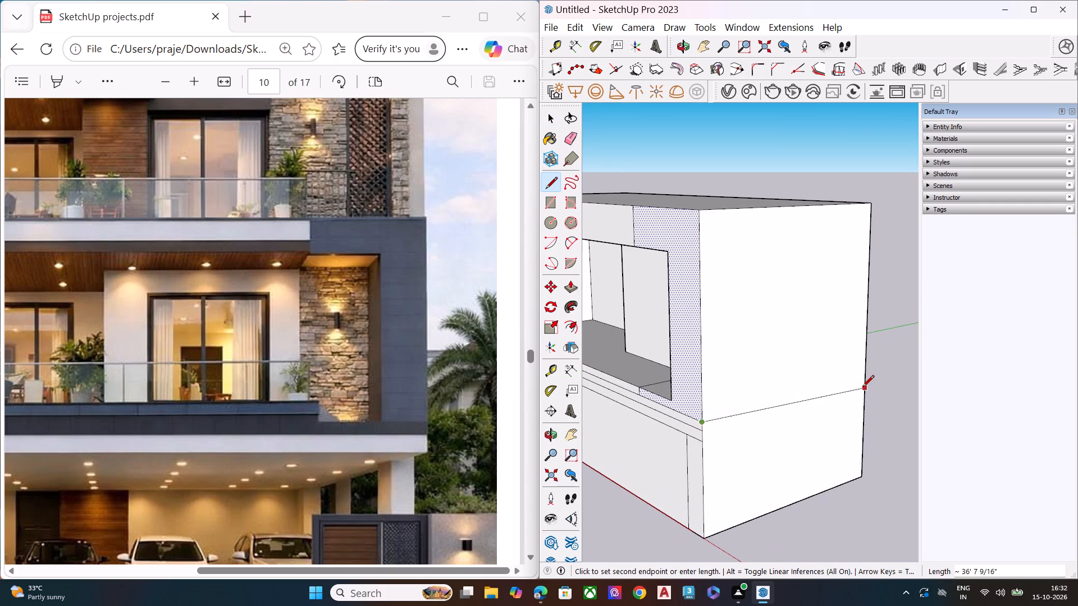
click(864, 384)
key(space)
Push the surround frame's front face back about 5' with Push/Pull.
click(695, 383)
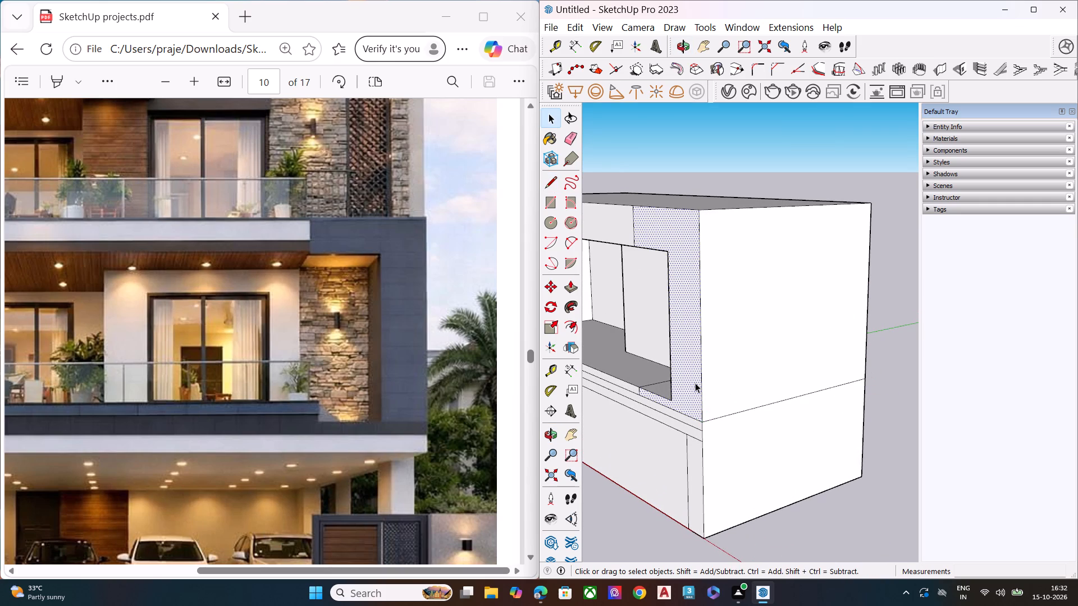
key(p)
click(695, 383)
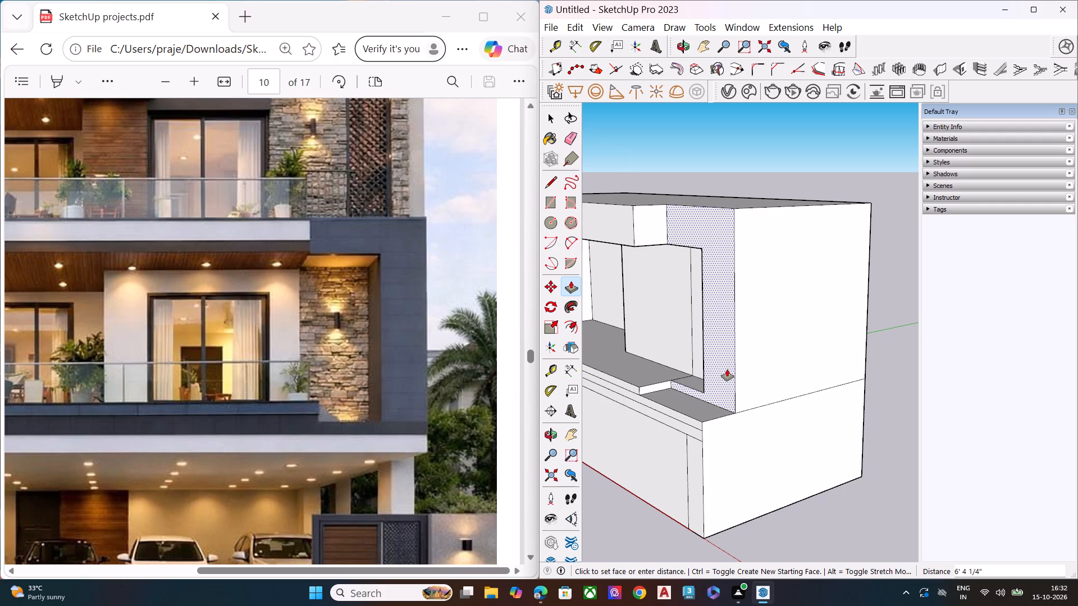
middle_drag(728, 369, 866, 176)
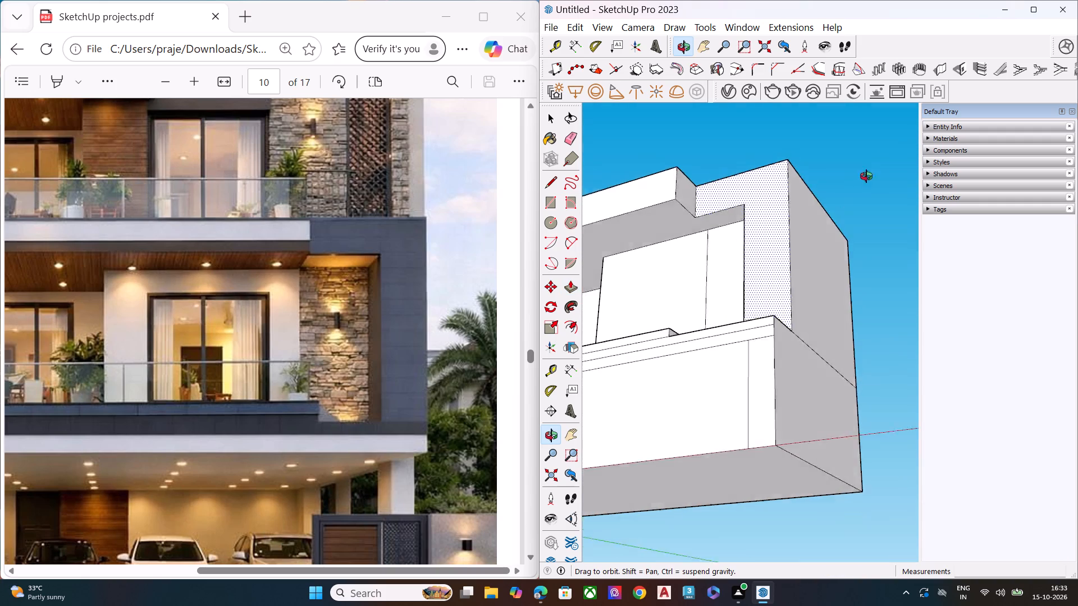
middle_drag(866, 176, 892, 166)
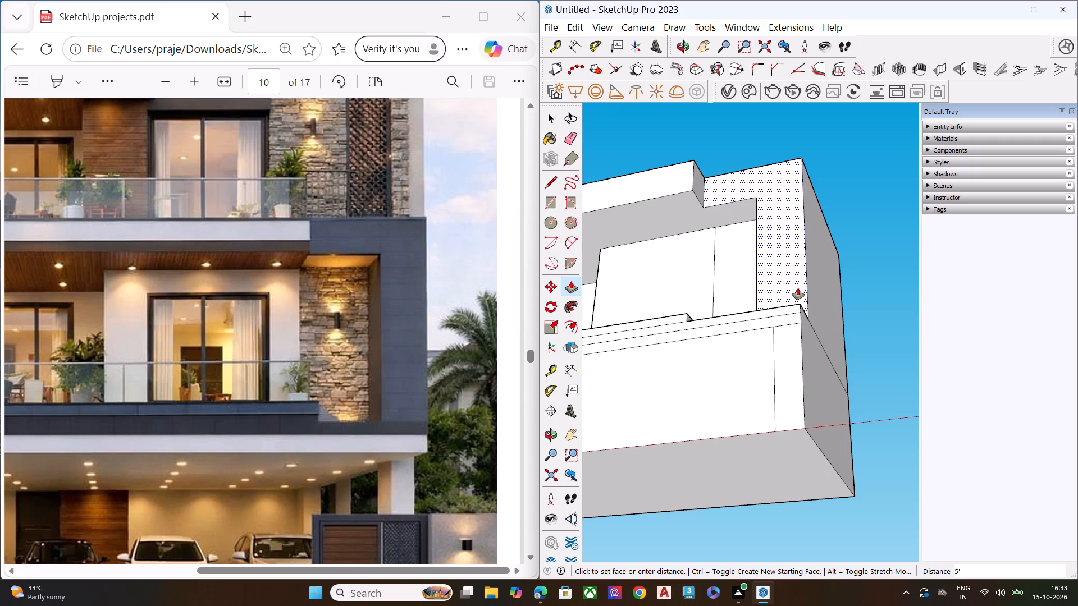
click(798, 288)
key(space)
middle_drag(729, 284, 782, 319)
click(767, 138)
Draw a line across the recess ceiling, from the top band's inner step corner to the top of the back wall's vertical line.
scroll(704, 186, up, 1)
scroll(704, 186, down, 2)
scroll(703, 186, up, 4)
scroll(702, 180, down, 1)
scroll(702, 180, up, 2)
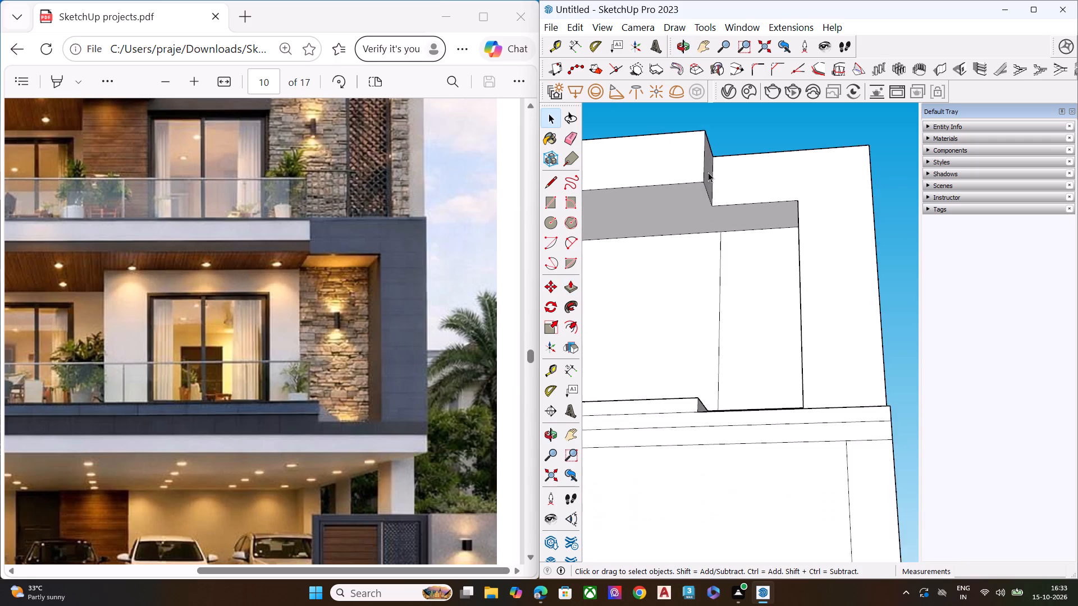
middle_drag(716, 213, 725, 175)
scroll(725, 176, up, 1)
key(l)
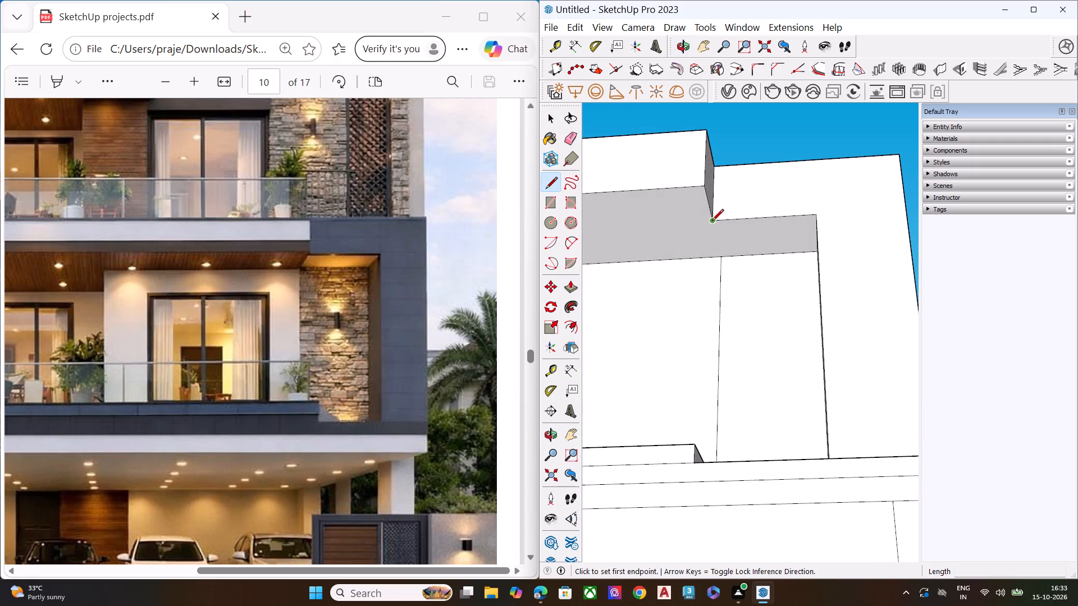
click(712, 222)
click(723, 259)
key(space)
Inspect the set-back surround frame, the recess ceiling and the notch in the floor band from several angles.
scroll(723, 259, down, 1)
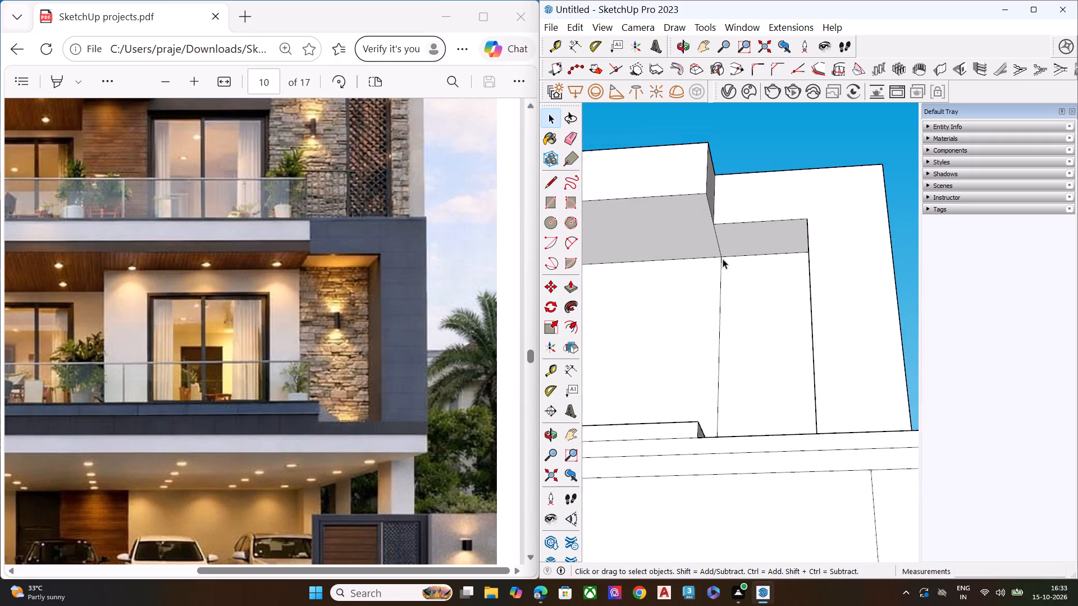
scroll(723, 259, down, 1)
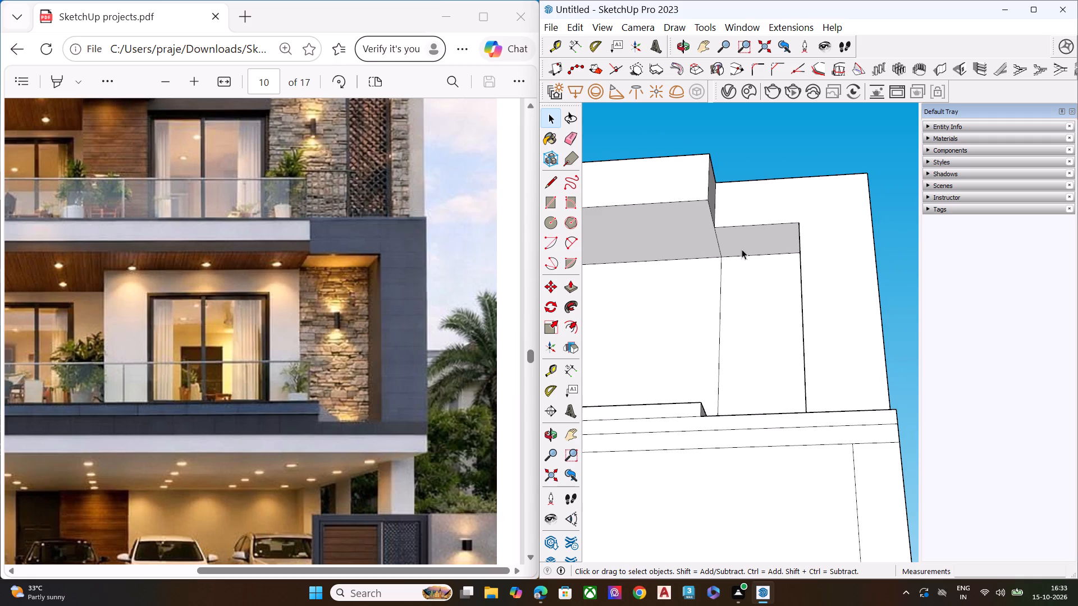
scroll(765, 235, down, 6)
middle_drag(785, 218, 760, 351)
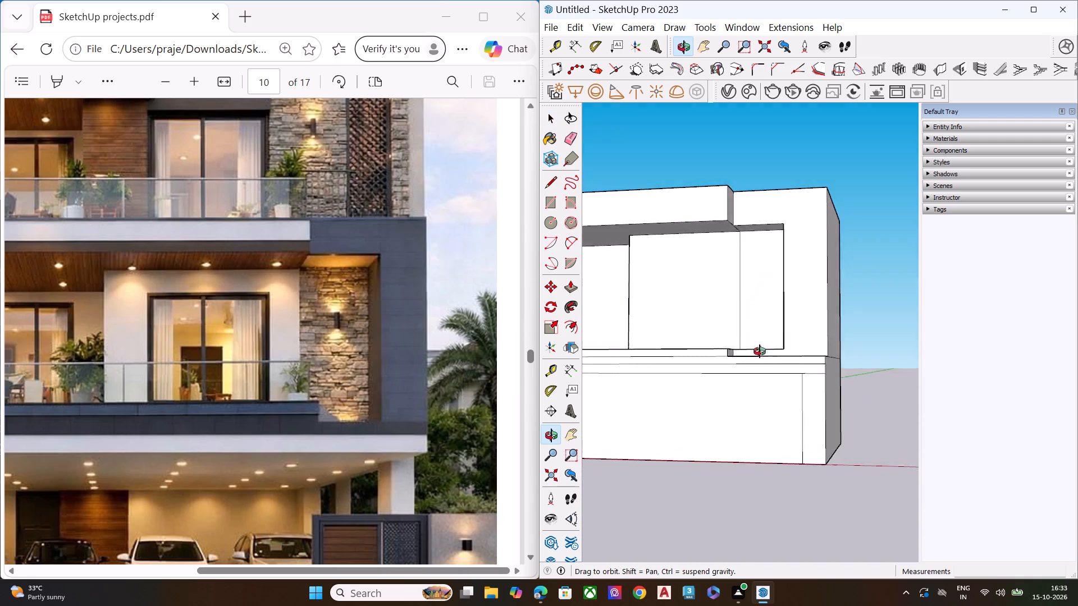
middle_drag(760, 351, 765, 401)
scroll(769, 402, up, 3)
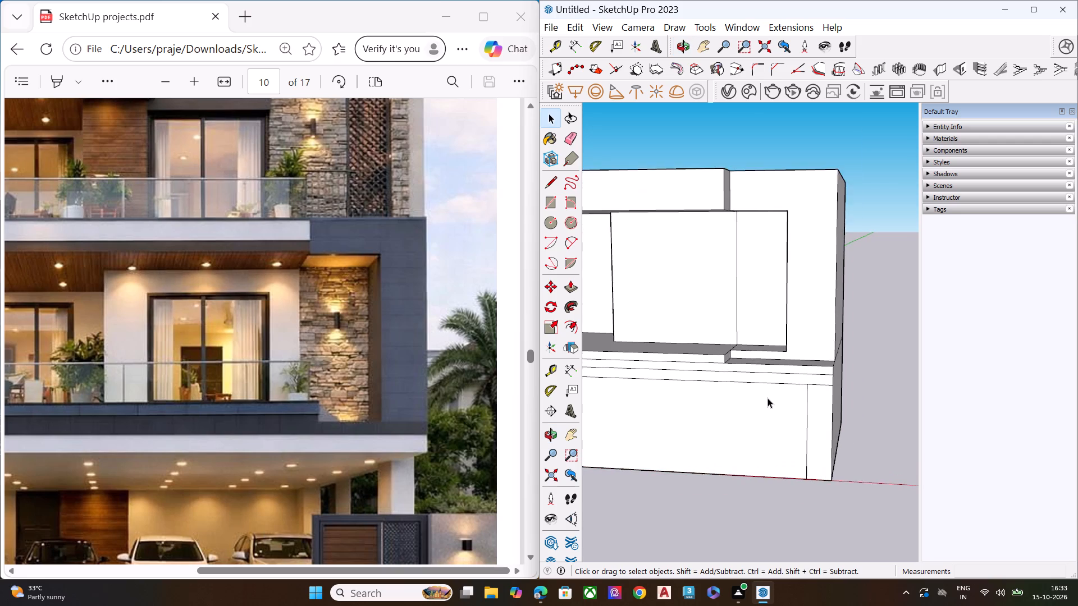
scroll(768, 398, up, 3)
middle_drag(749, 336, 782, 329)
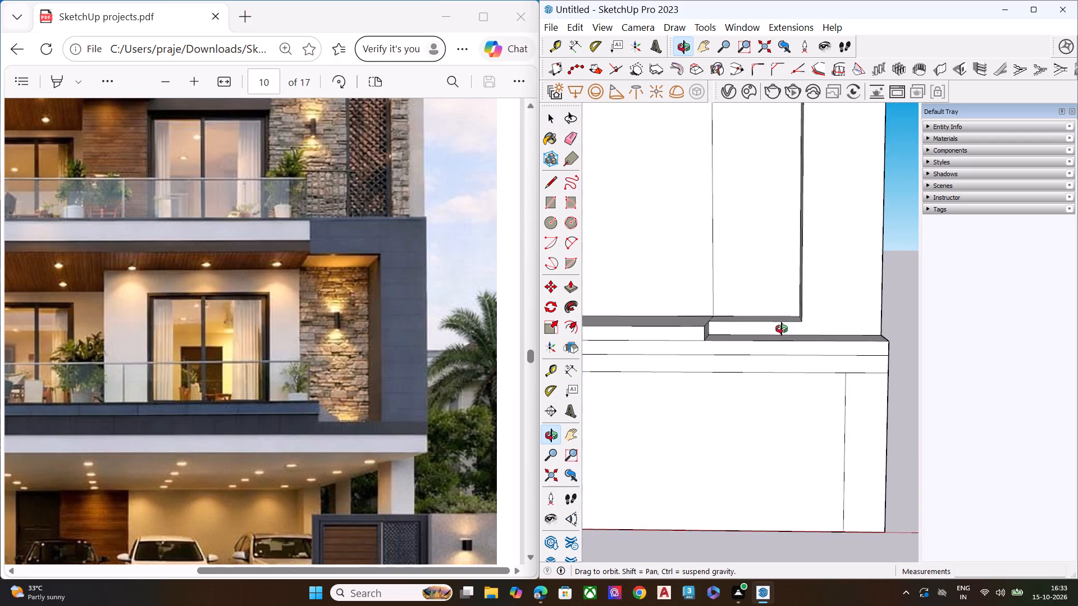
middle_drag(782, 329, 769, 329)
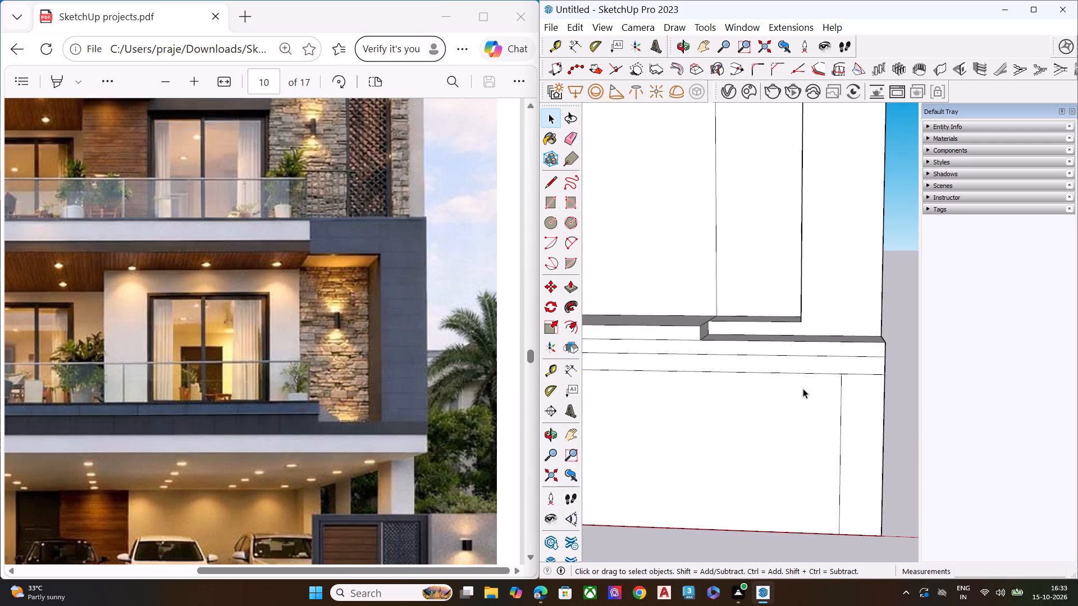
middle_drag(802, 391, 573, 416)
scroll(633, 330, up, 7)
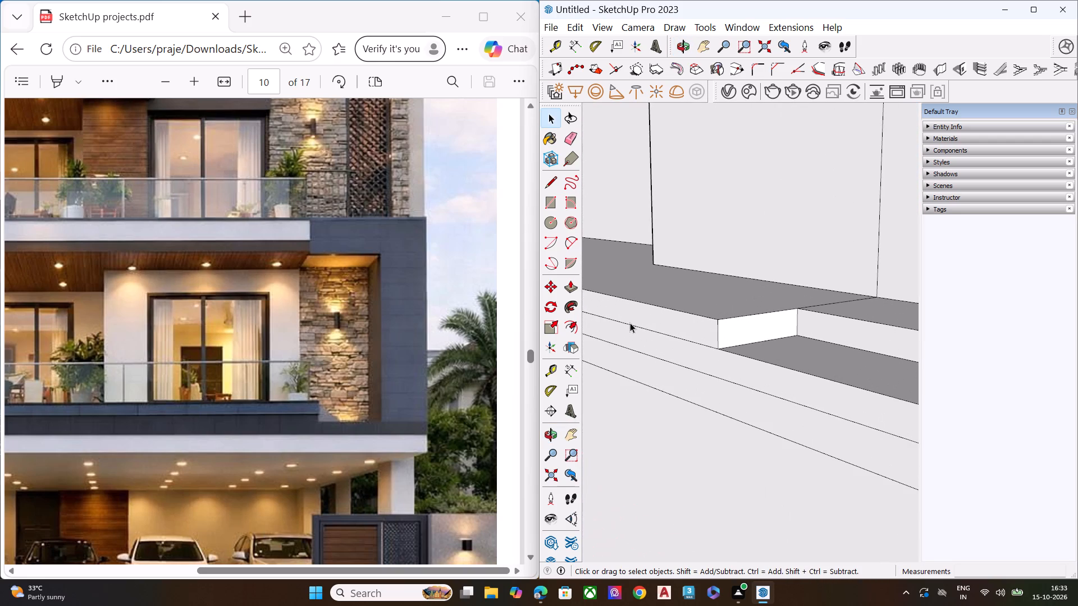
scroll(638, 314, down, 7)
middle_drag(673, 366, 710, 332)
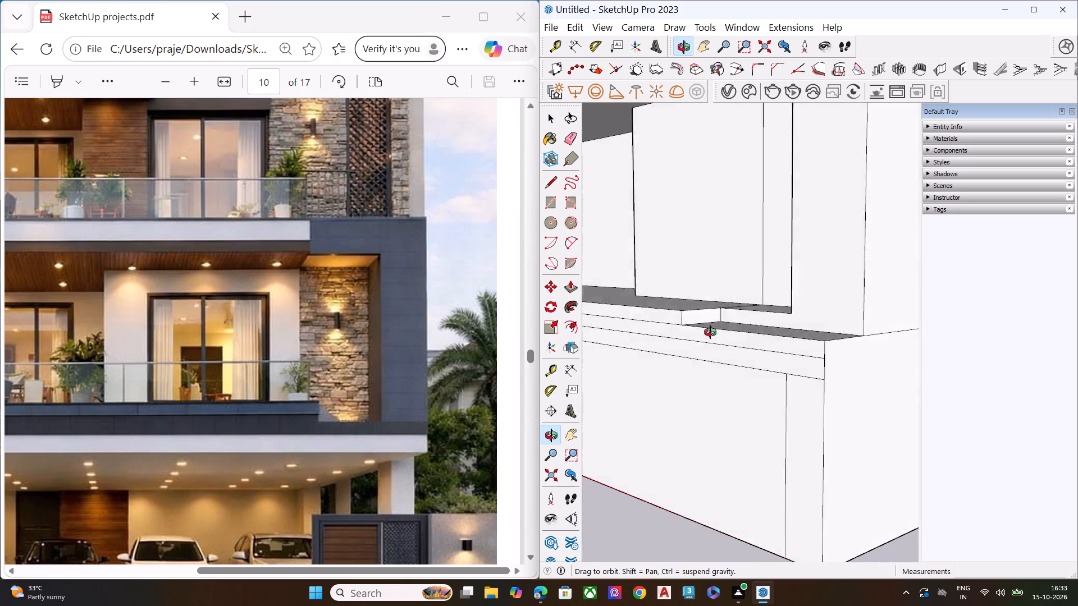
middle_drag(710, 332, 867, 318)
scroll(738, 334, down, 5)
middle_drag(743, 346, 750, 351)
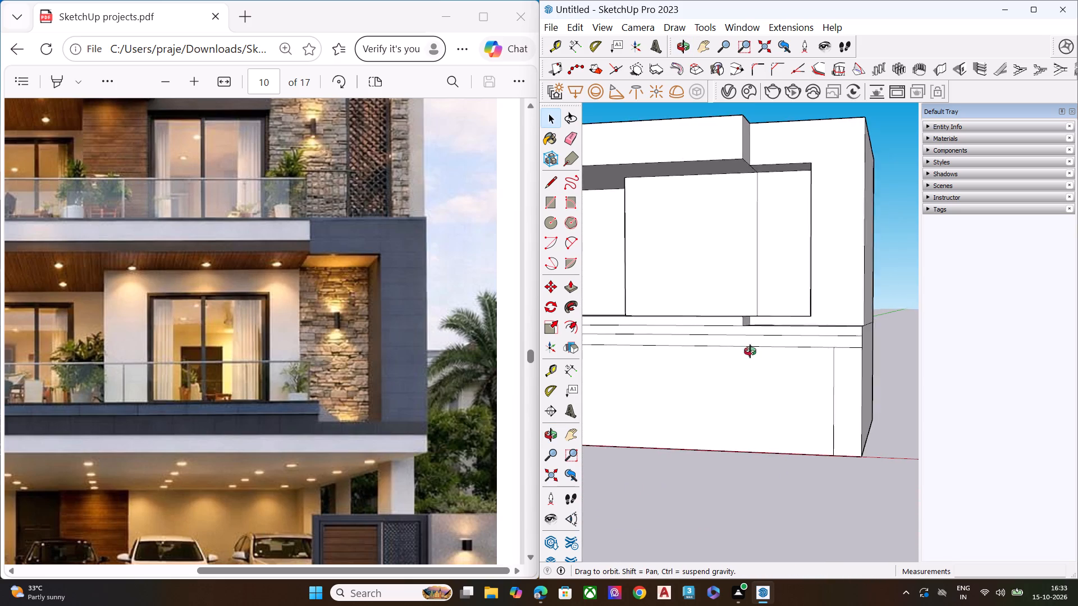
middle_drag(750, 351, 819, 332)
Delete the horizontal line between the upper floor band and the strip below it, on the side away from the surround frame.
scroll(795, 330, up, 6)
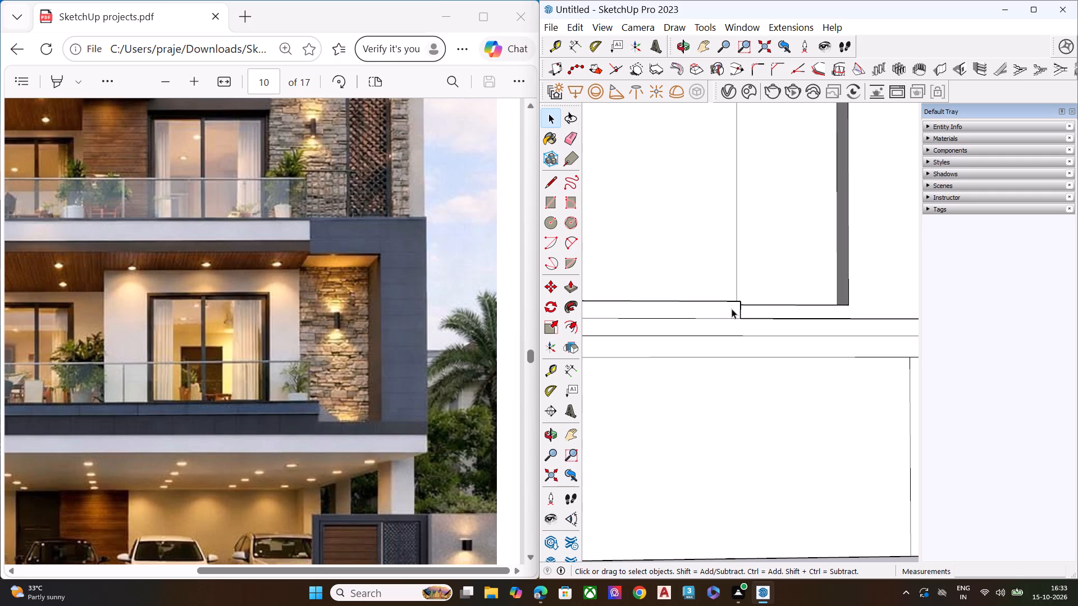
click(729, 316)
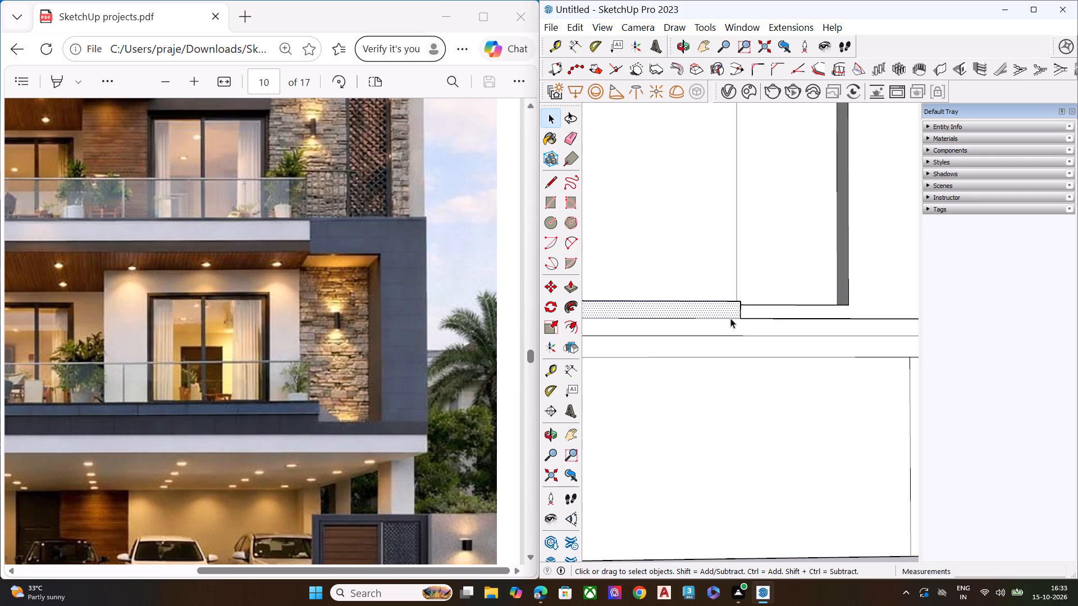
click(732, 319)
key(Delete)
Draw a vertical line about 1' 4 9/16" long from the notch's lower front corner down to the band line below.
scroll(736, 317, down, 2)
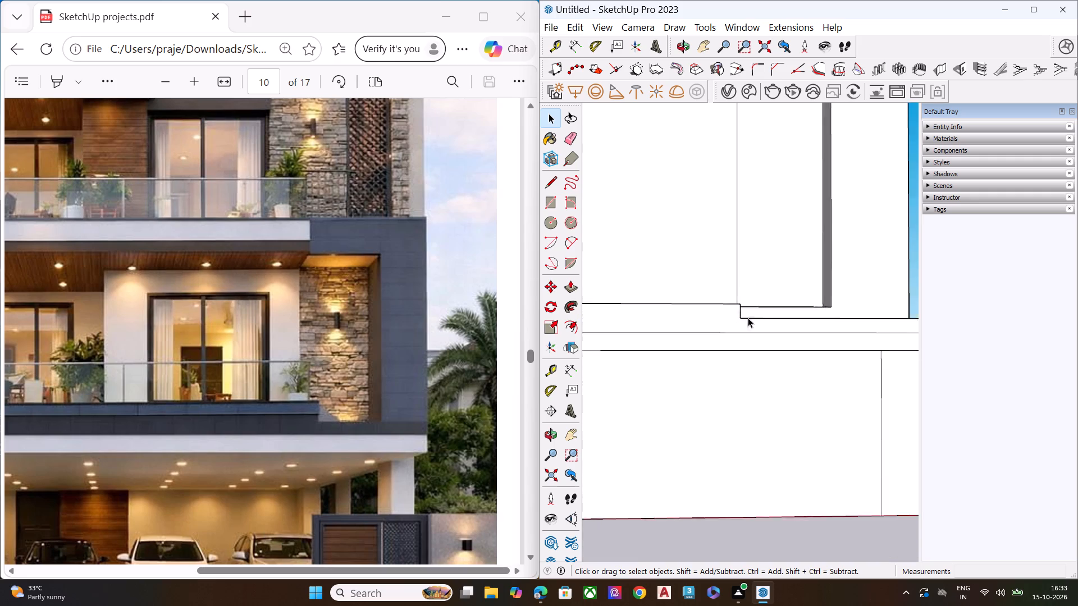
scroll(748, 318, down, 6)
scroll(847, 297, down, 10)
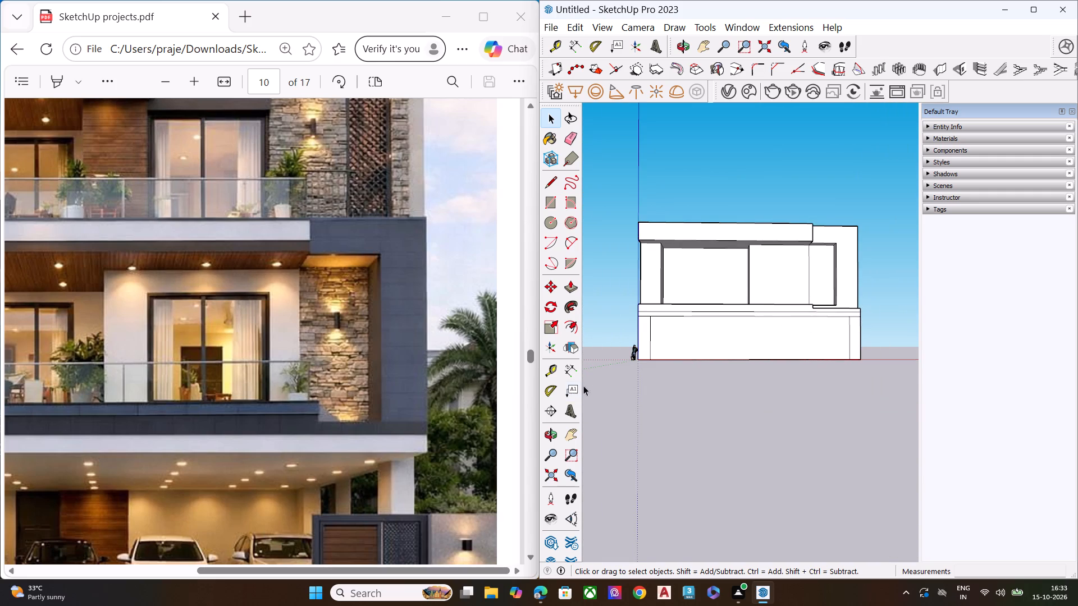
scroll(834, 306, up, 1)
scroll(834, 306, down, 1)
scroll(828, 306, up, 5)
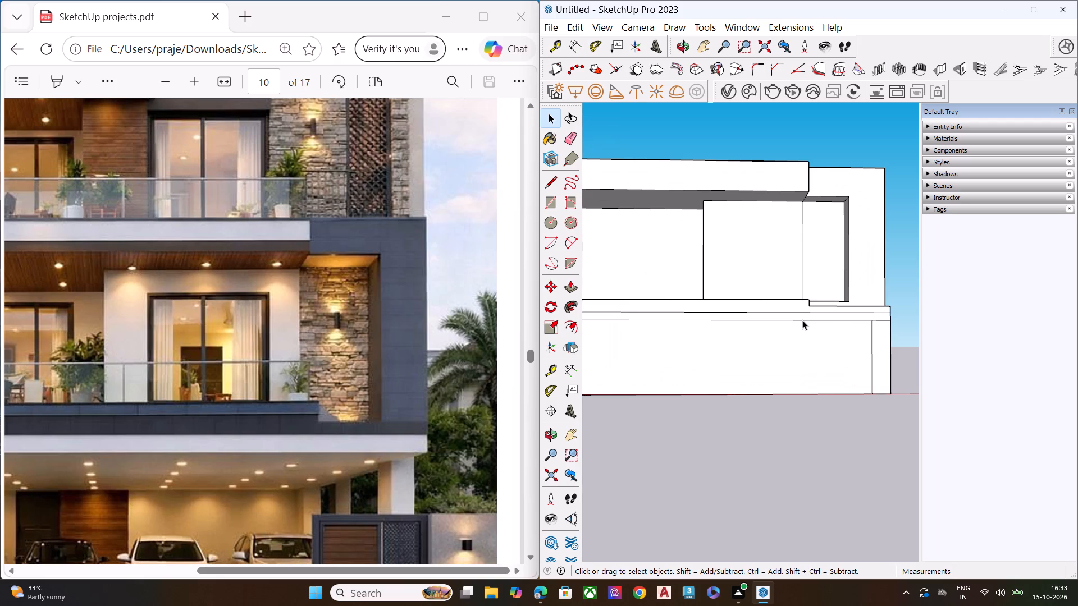
scroll(856, 301, up, 5)
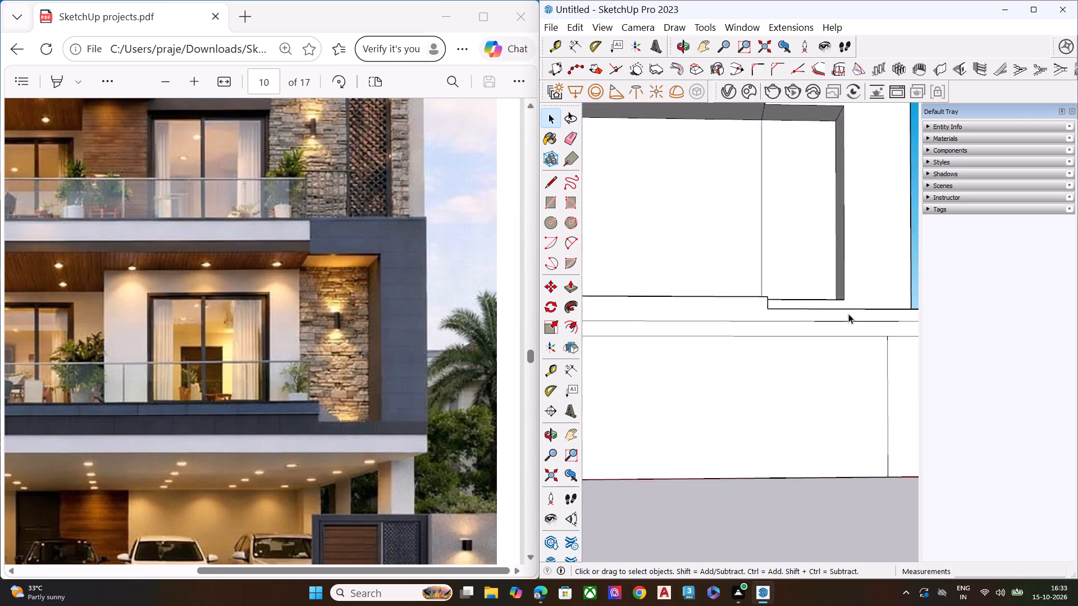
scroll(848, 314, up, 4)
middle_drag(839, 324, 701, 411)
key(l)
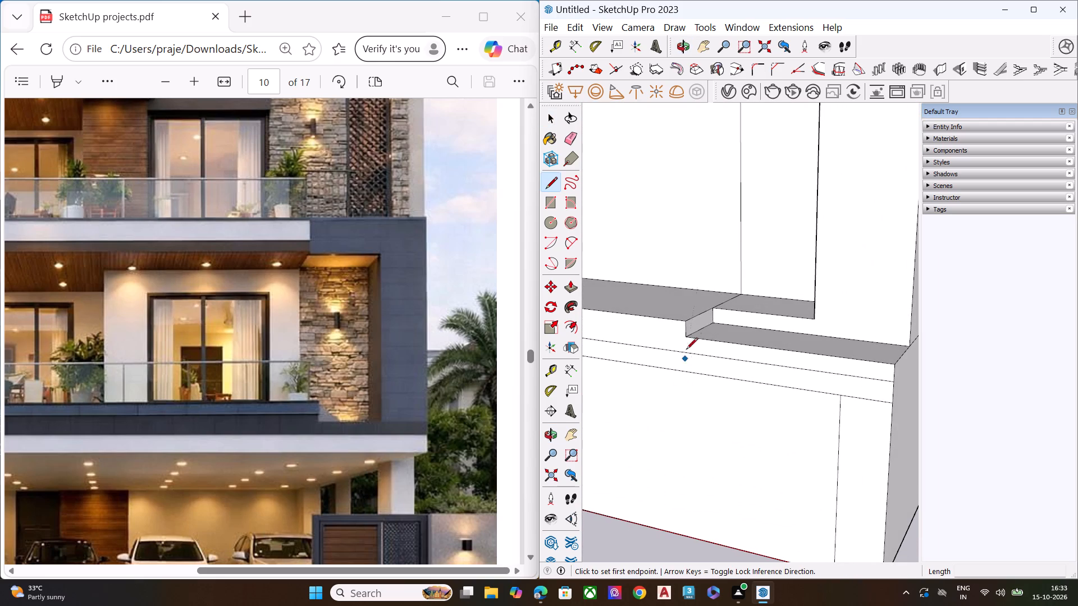
click(684, 338)
click(682, 352)
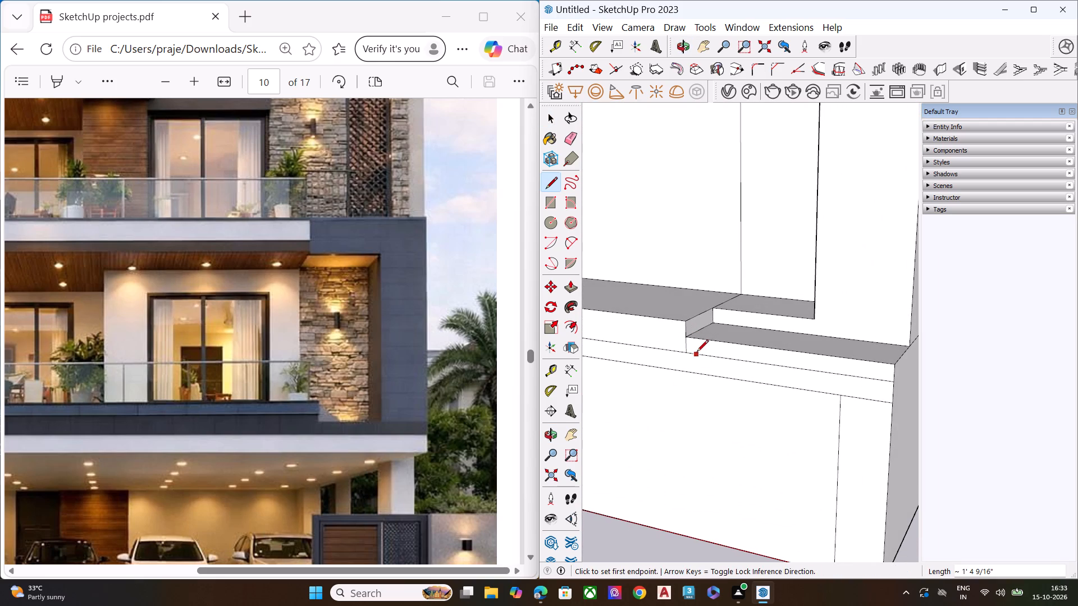
key(space)
Push the strip below the surround frame back with Push/Pull until it is flush with the frame's set-back face.
click(699, 351)
key(p)
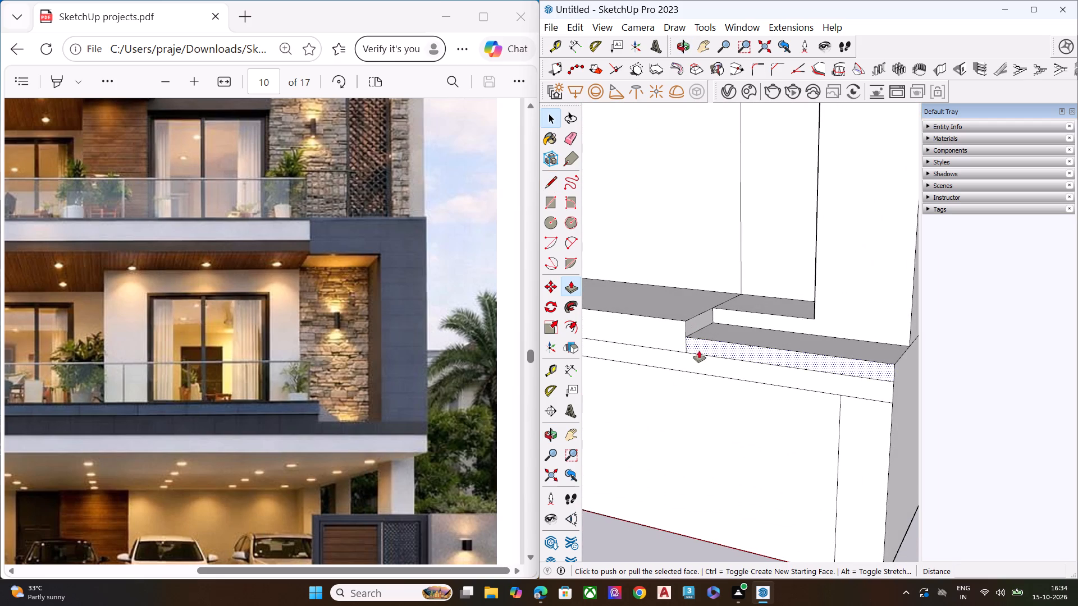
click(687, 336)
click(715, 322)
key(space)
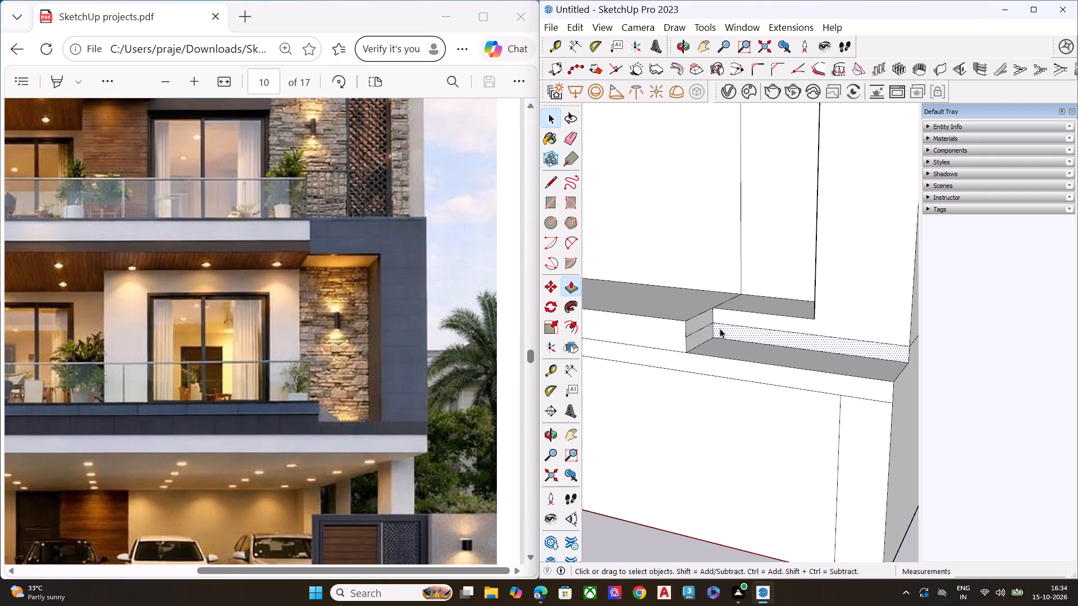
Compare the stepped floor band with the reference facade, including the left part of the image above the car porch.
middle_drag(725, 332, 714, 304)
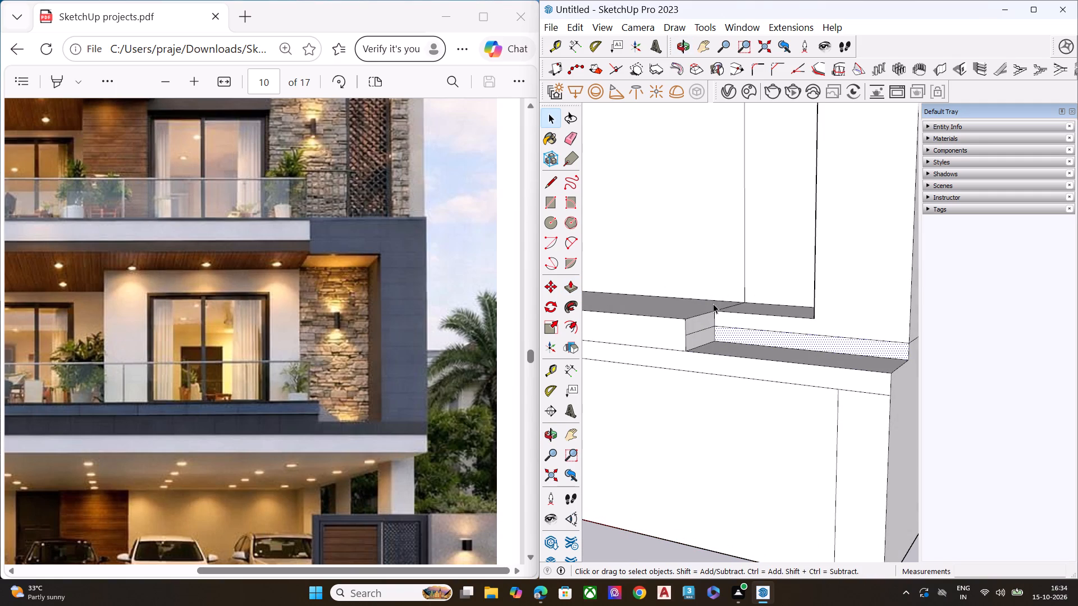
scroll(749, 339, down, 5)
middle_drag(741, 339, 635, 342)
scroll(678, 330, up, 8)
scroll(864, 338, down, 6)
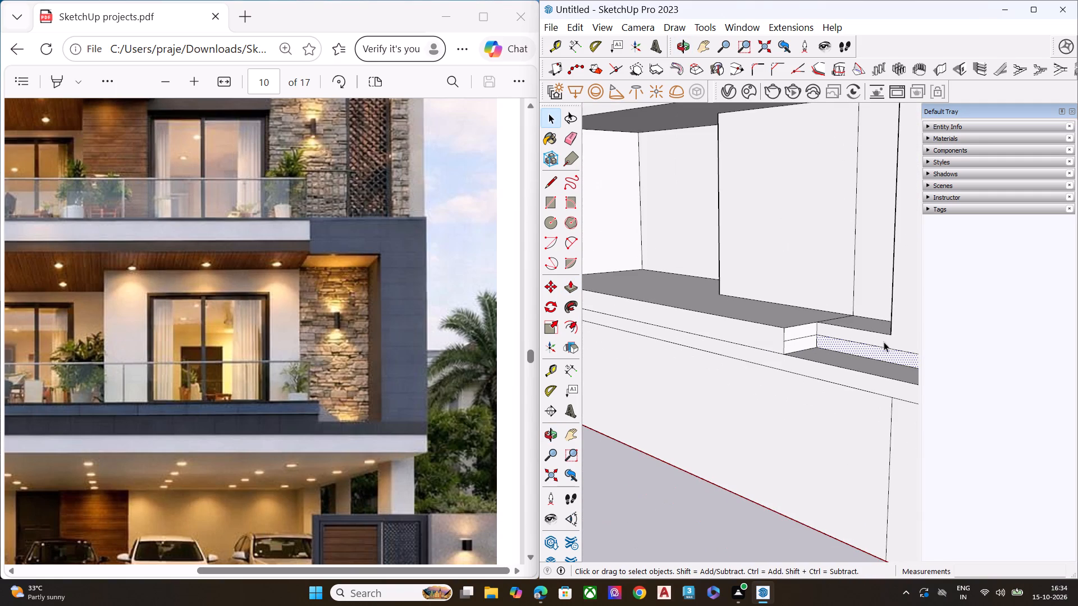
click(714, 512)
scroll(748, 345, down, 1)
scroll(747, 345, up, 1)
scroll(746, 345, down, 2)
middle_drag(724, 361, 789, 358)
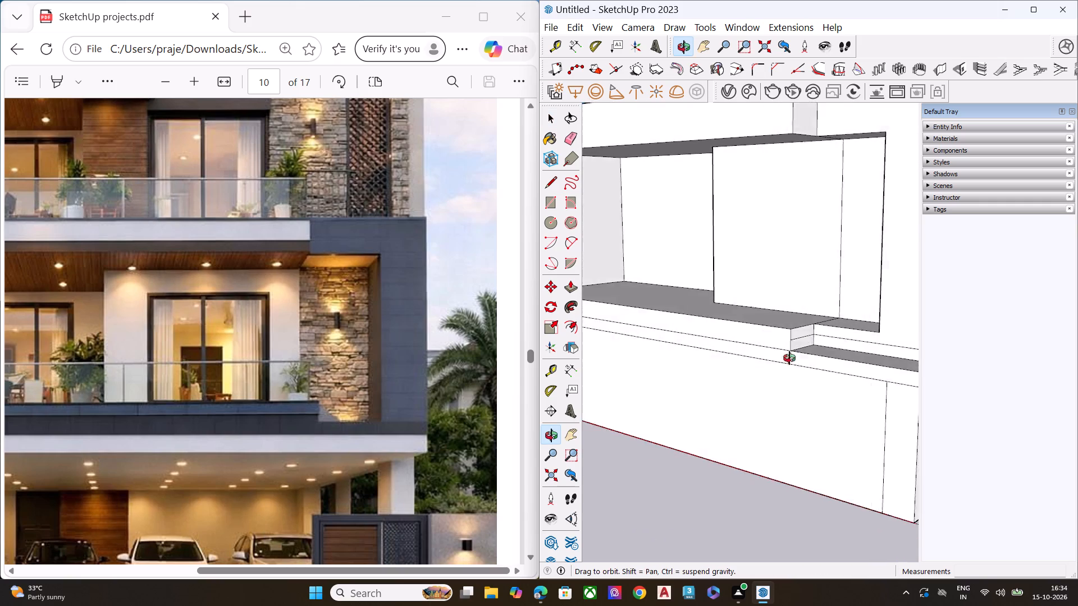
middle_drag(789, 358, 913, 355)
scroll(835, 334, down, 7)
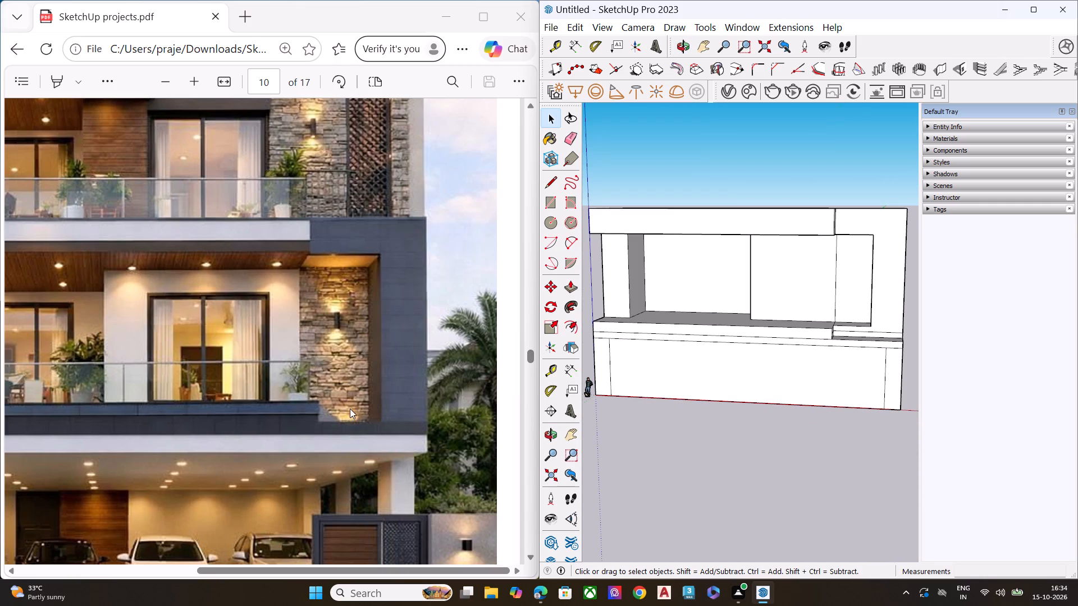
scroll(350, 408, down, 1)
drag(294, 571, 123, 546)
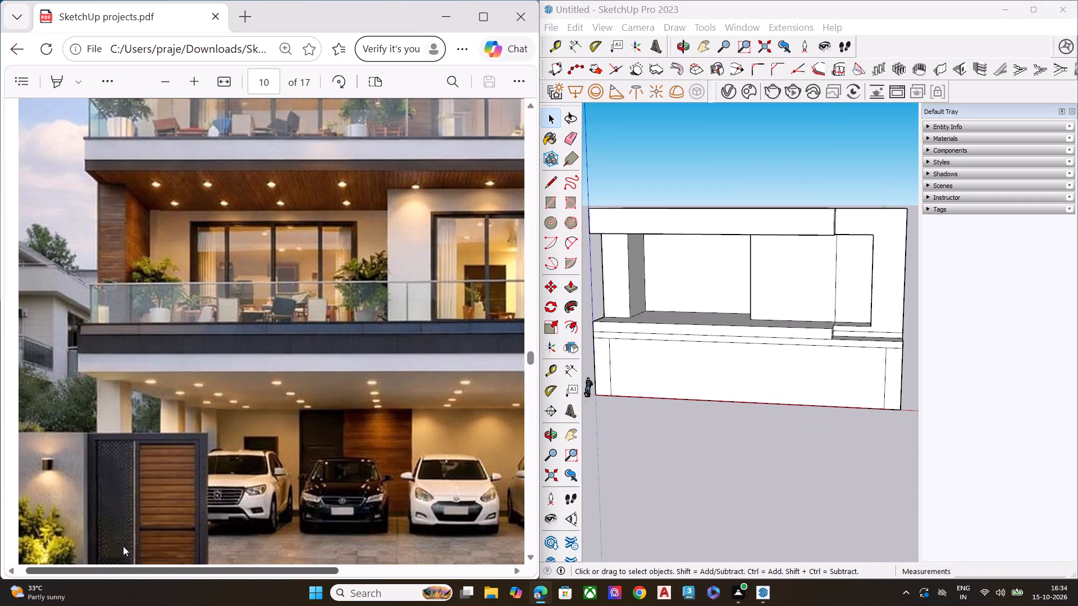
Draw a horizontal line about 64' 1 1/2" long across the floor band's front face, from the notch's mid-height edge to the band's far end.
drag(123, 546, 149, 543)
middle_drag(821, 311, 825, 293)
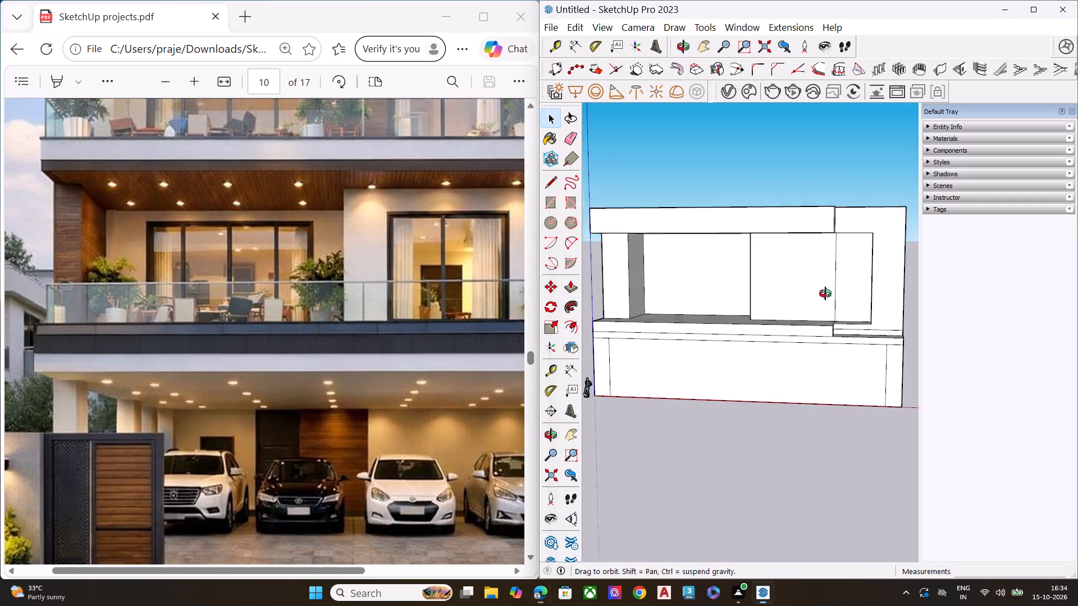
middle_drag(825, 293, 829, 276)
scroll(829, 300, up, 7)
middle_drag(806, 364, 716, 377)
scroll(773, 369, up, 1)
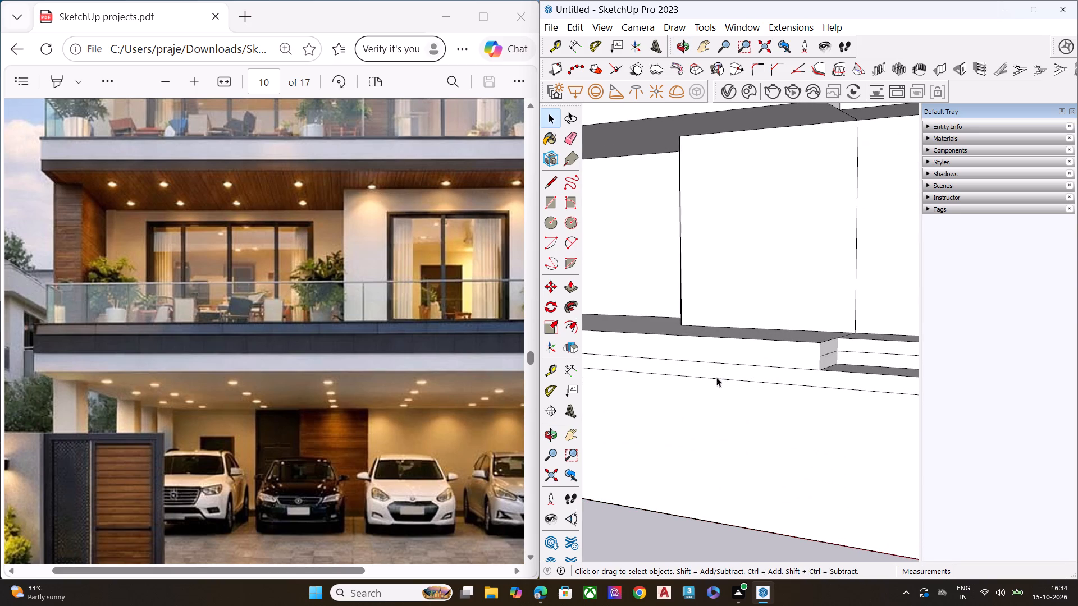
key(l)
click(818, 358)
scroll(870, 302, down, 5)
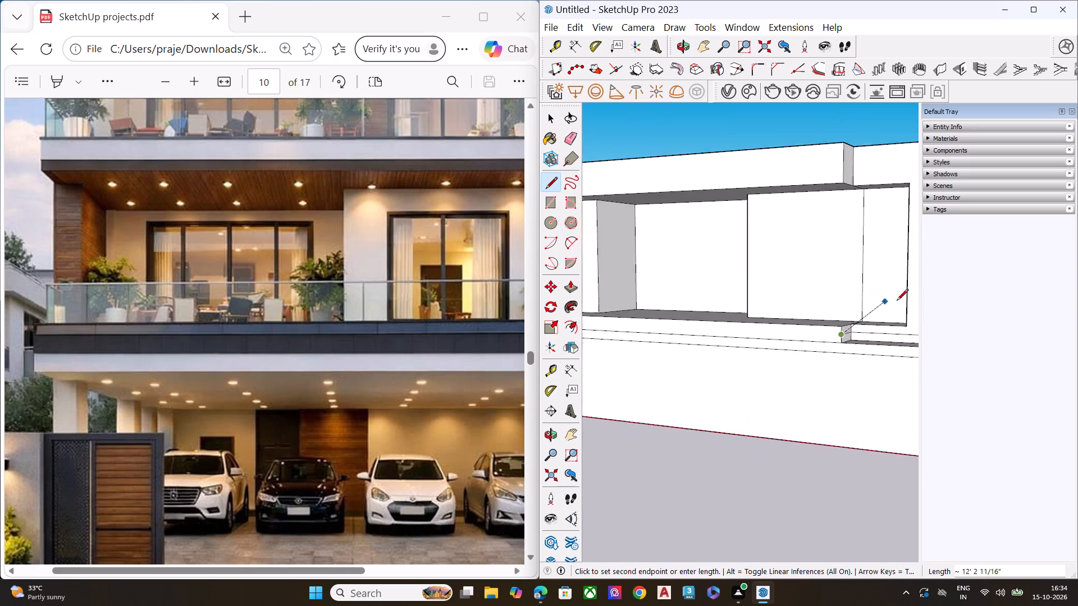
scroll(897, 301, down, 2)
scroll(948, 282, down, 3)
scroll(630, 320, up, 2)
scroll(616, 319, down, 1)
scroll(615, 318, up, 3)
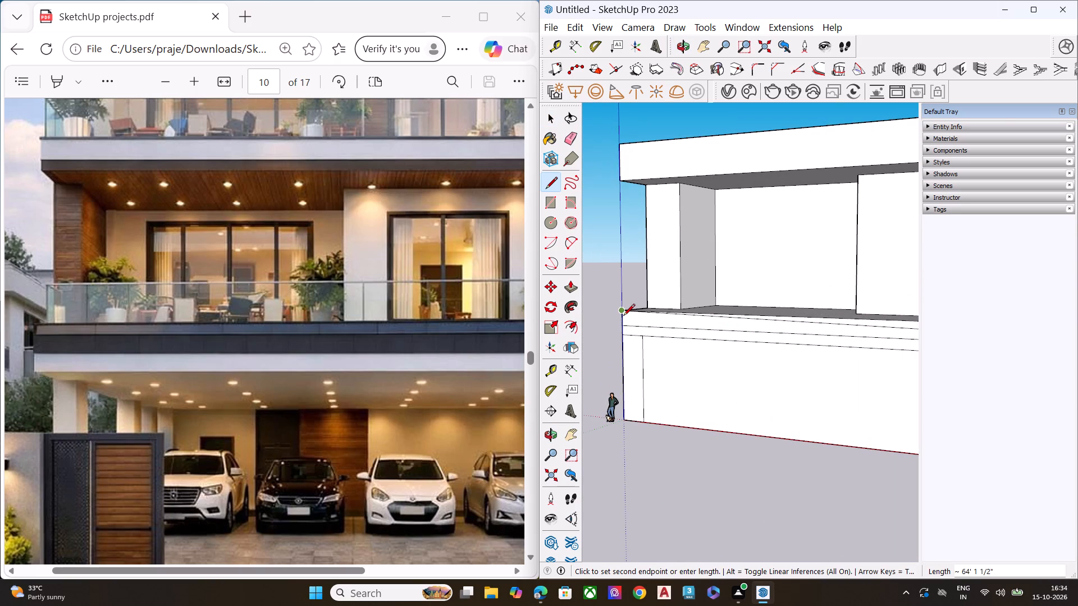
scroll(623, 320, up, 7)
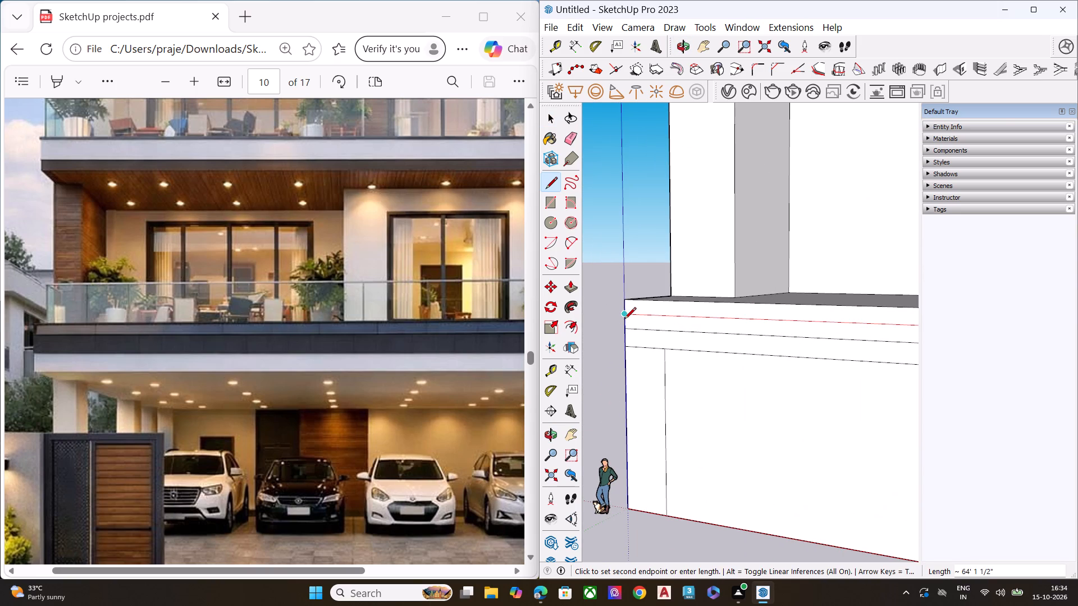
click(626, 316)
key(space)
scroll(584, 293, down, 2)
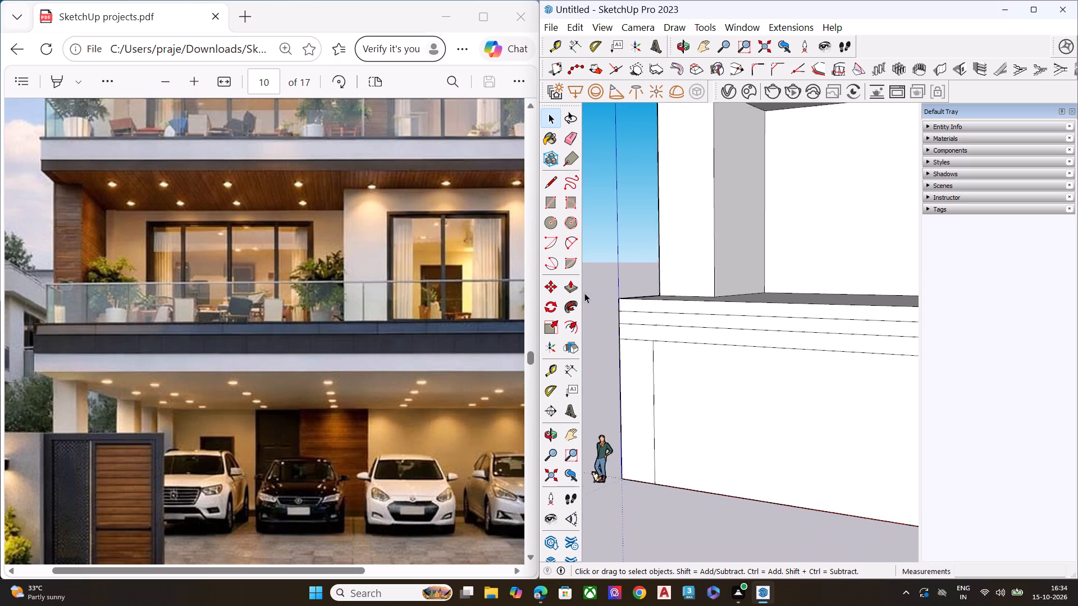
Push the upper half of the divided floor band back about 8" with Push/Pull.
scroll(584, 293, down, 3)
scroll(619, 306, up, 4)
click(622, 300)
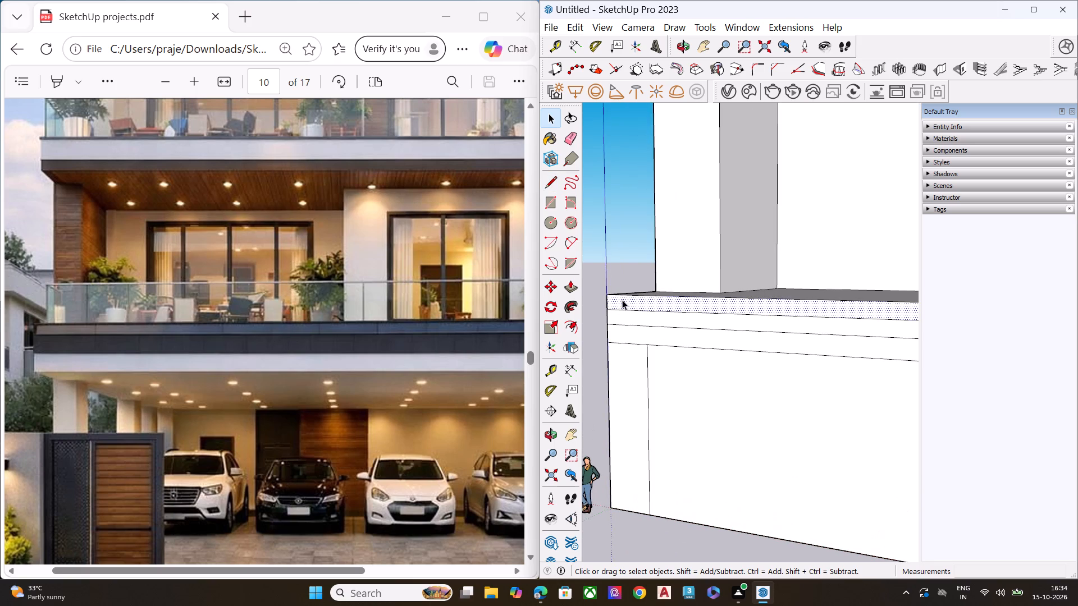
key(p)
click(622, 300)
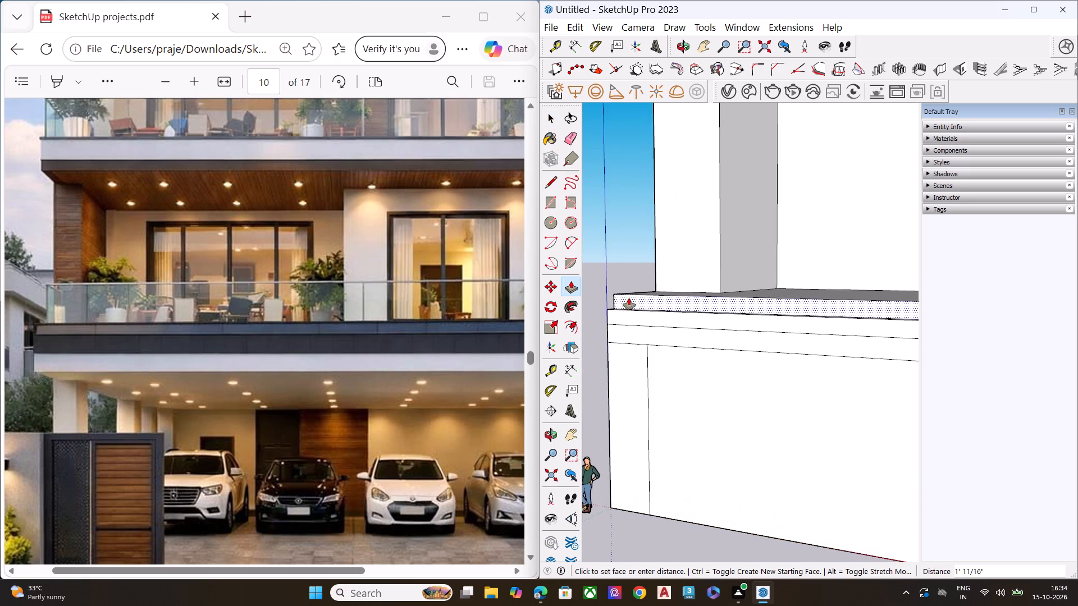
middle_drag(629, 298, 615, 369)
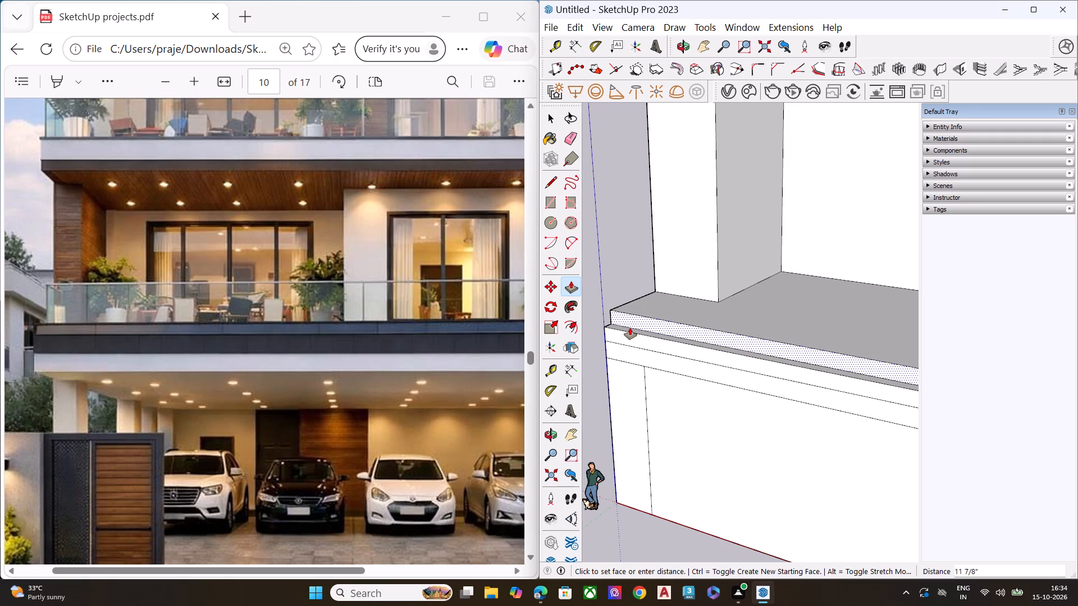
scroll(632, 327, up, 1)
scroll(632, 327, down, 1)
scroll(632, 327, up, 6)
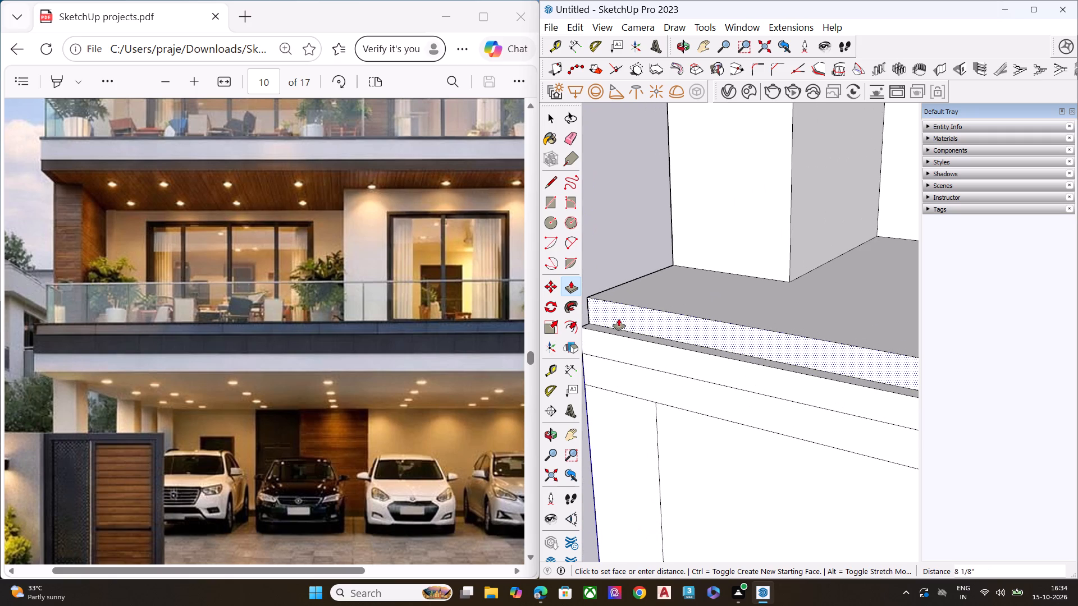
click(616, 321)
key(space)
scroll(604, 288, down, 13)
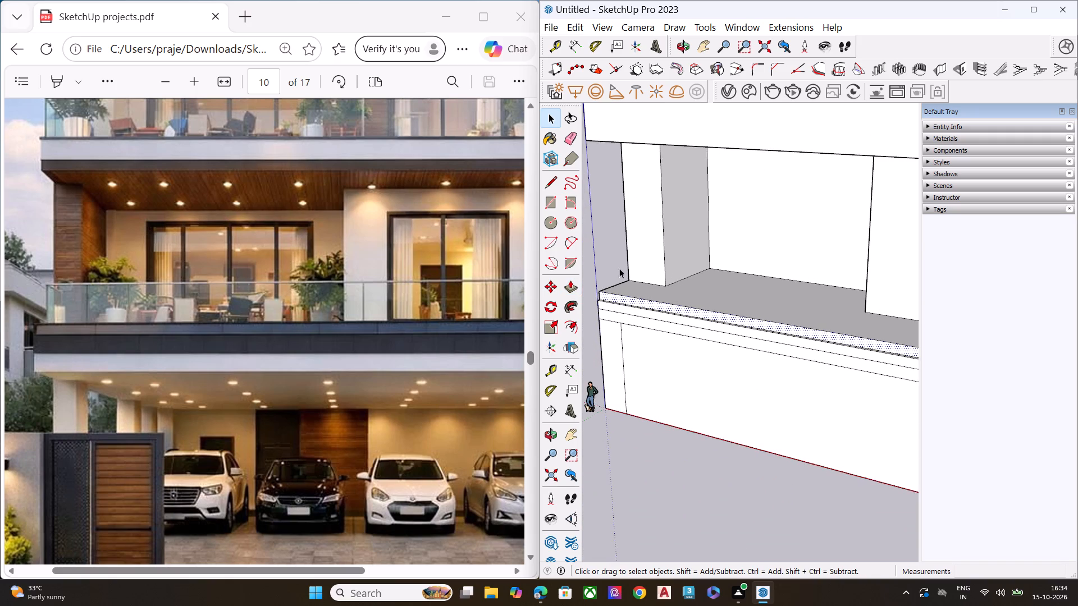
scroll(613, 260, down, 1)
After checking the reference's floor bands, push the lower half of the divided band back with Push/Pull until flush with the upper half.
drag(325, 572, 381, 568)
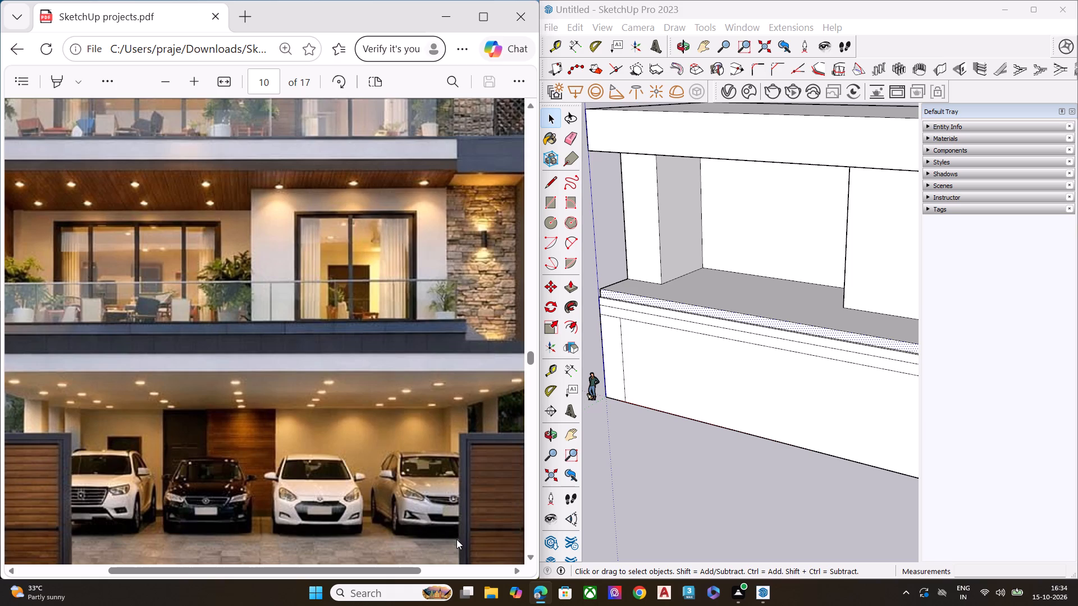
scroll(443, 537, down, 6)
scroll(447, 504, up, 7)
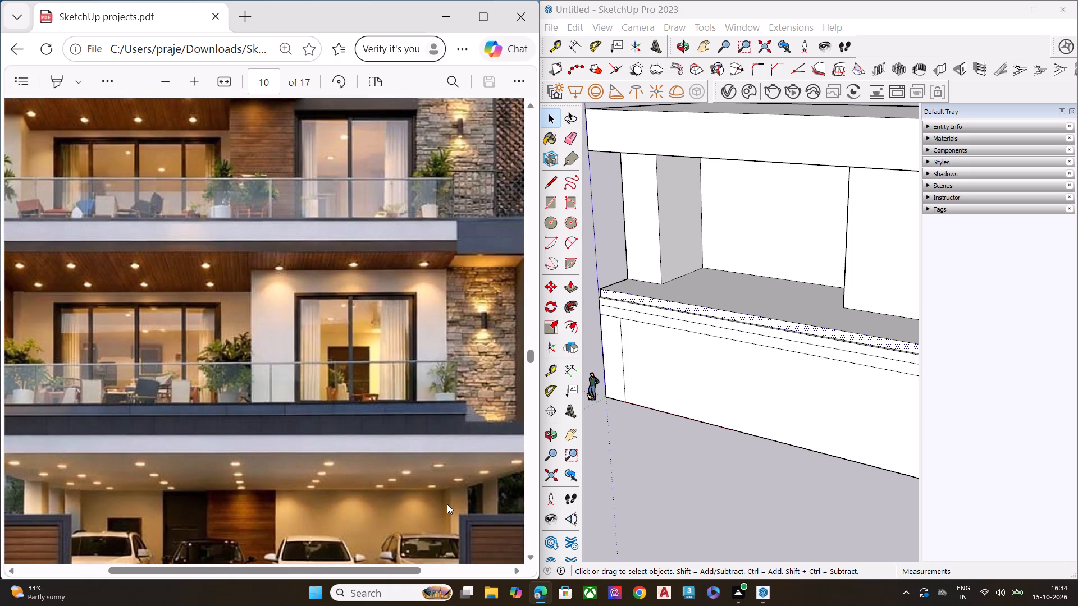
scroll(447, 504, down, 2)
scroll(673, 421, down, 4)
scroll(673, 421, up, 2)
scroll(673, 421, down, 2)
middle_drag(847, 446, 631, 348)
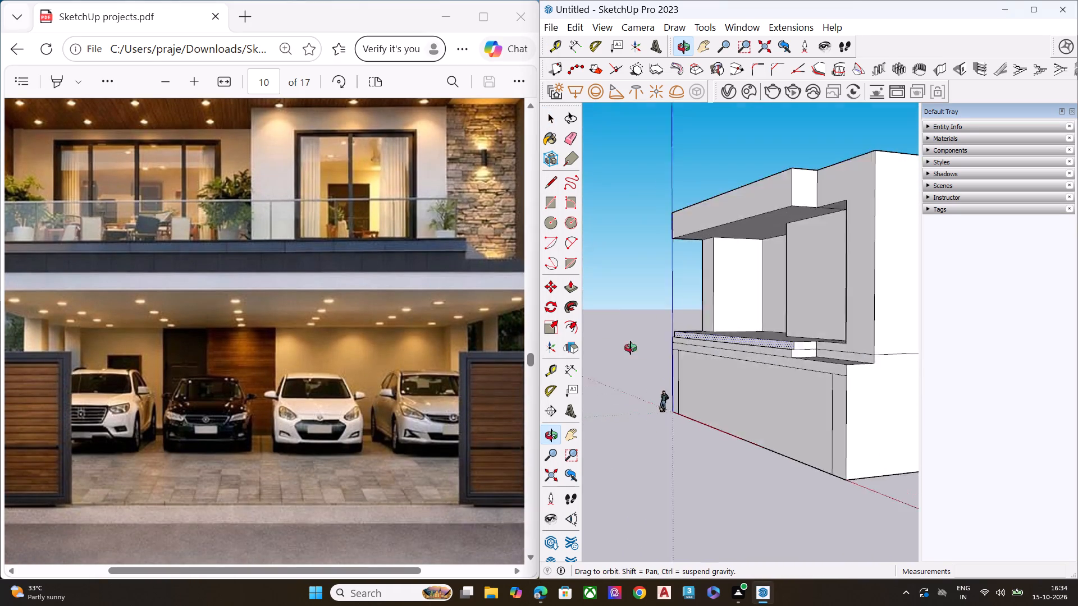
middle_drag(631, 348, 629, 348)
scroll(812, 343, up, 2)
scroll(815, 343, down, 1)
scroll(815, 343, up, 4)
scroll(768, 341, up, 2)
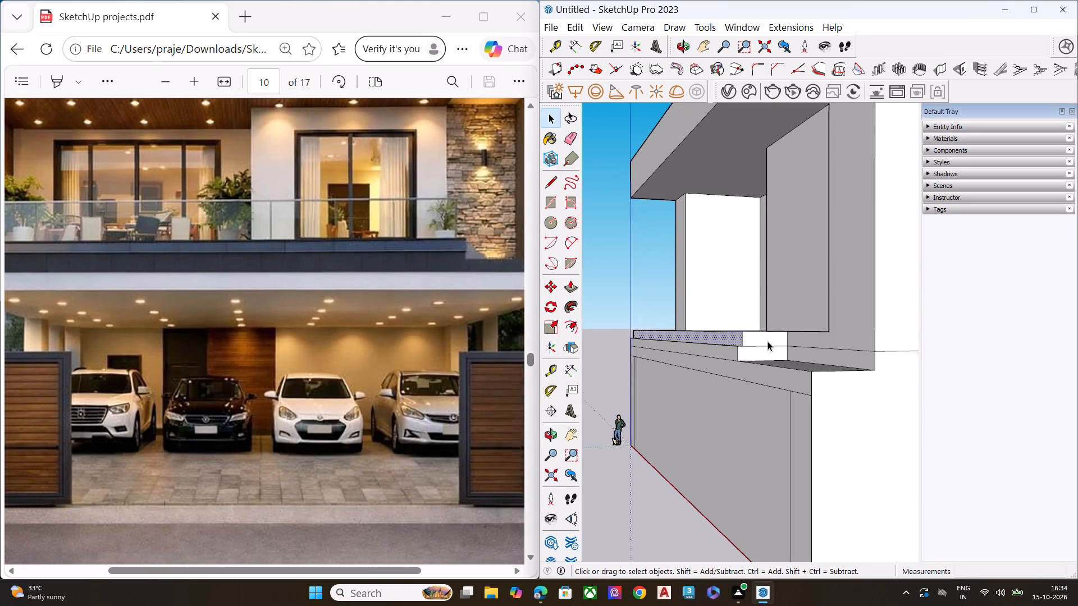
scroll(768, 341, up, 6)
middle_drag(754, 354, 766, 431)
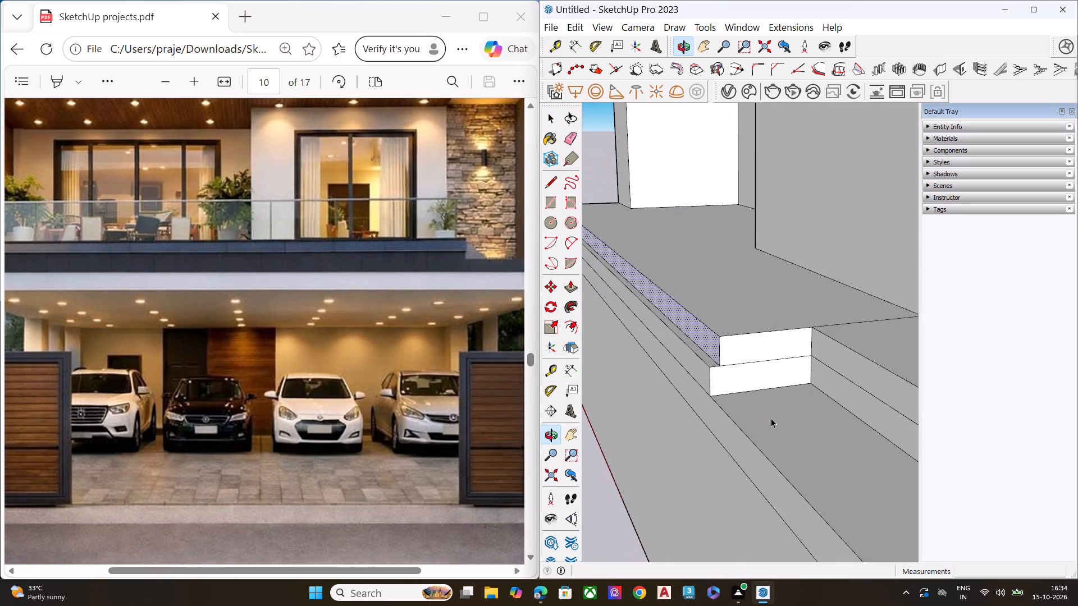
click(695, 369)
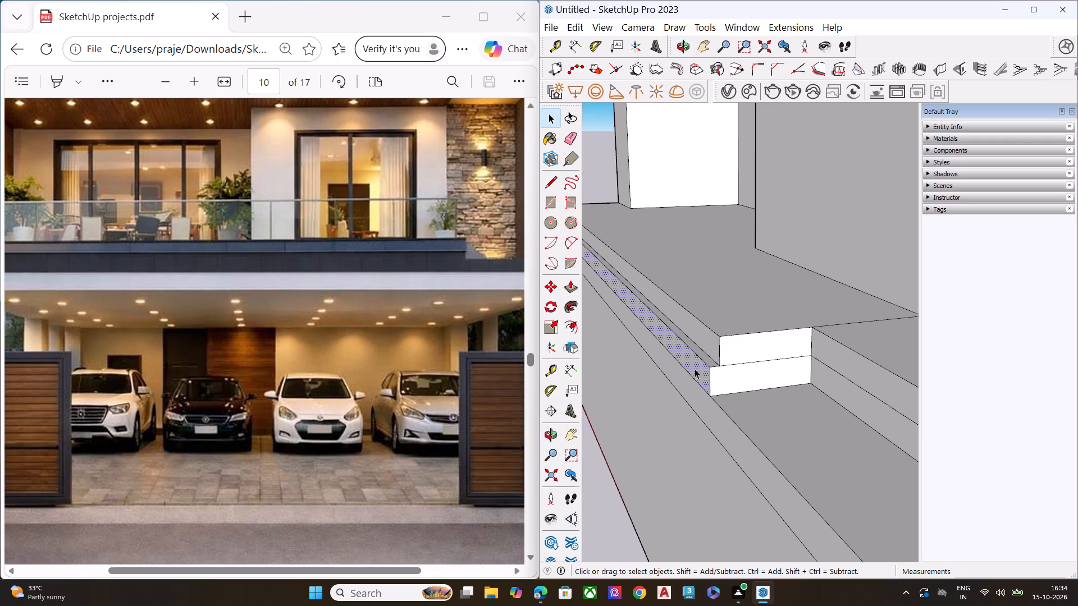
key(p)
click(708, 365)
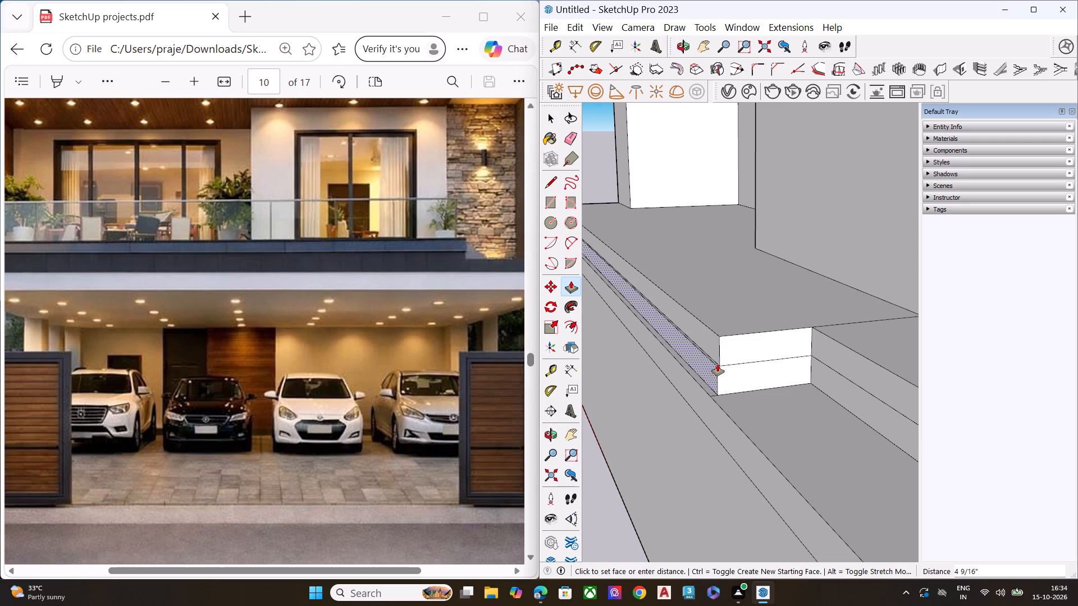
click(719, 351)
key(space)
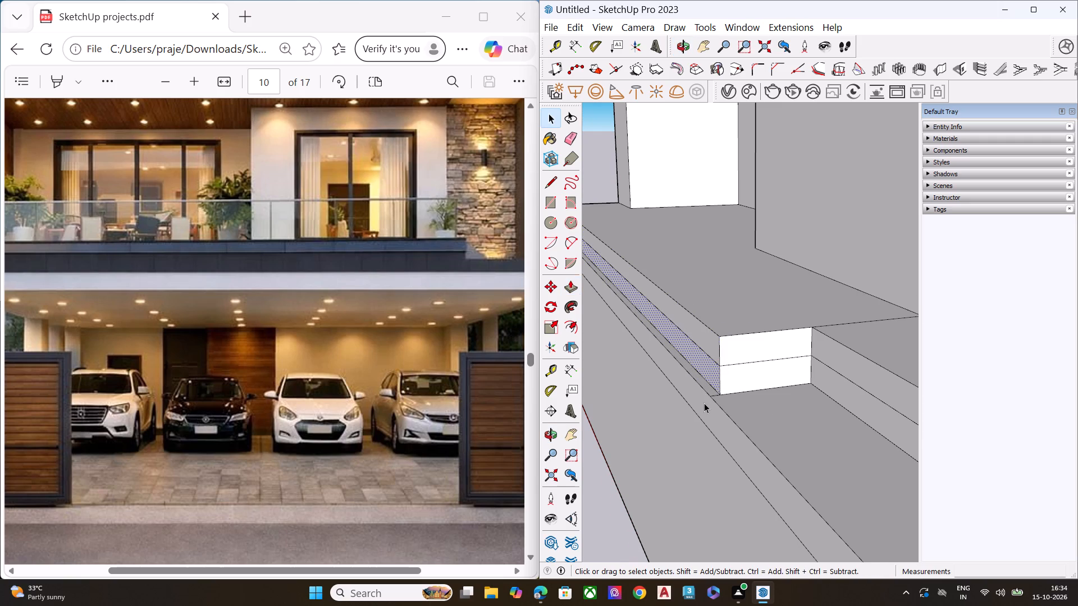
Erase the short leftover edge on the ledge at the notch's lower front corner.
scroll(704, 403, up, 5)
middle_drag(719, 398, 730, 454)
scroll(728, 444, up, 3)
key(e)
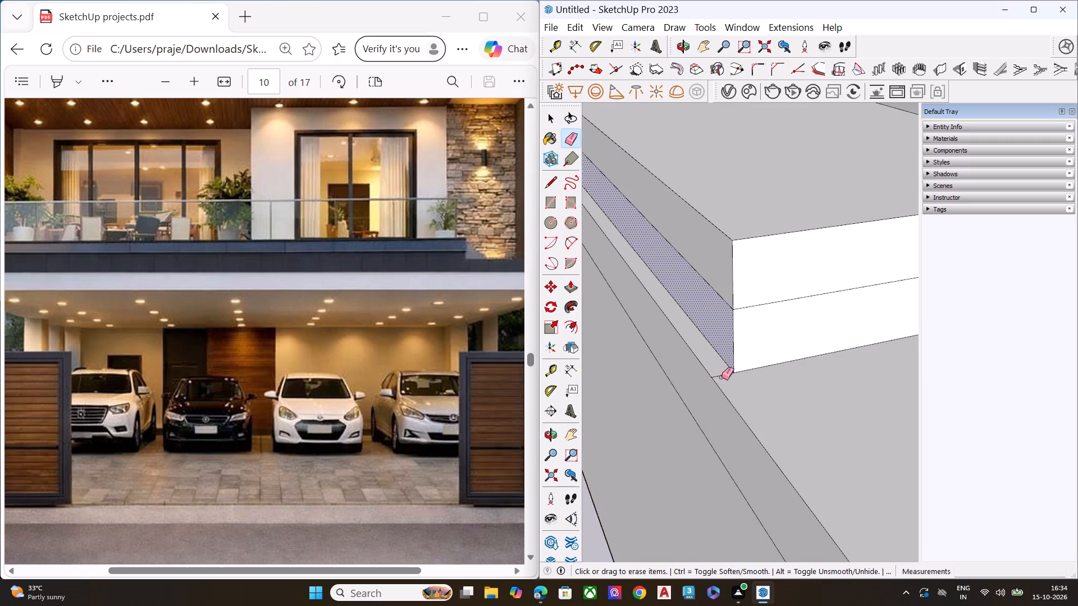
click(721, 374)
Examine the set-back floor band and its ledge along the full length, up to the far end beside the pillar.
scroll(753, 383, down, 9)
scroll(783, 402, up, 1)
scroll(784, 402, down, 3)
scroll(786, 402, up, 1)
scroll(786, 402, down, 2)
scroll(786, 402, up, 2)
scroll(786, 402, down, 2)
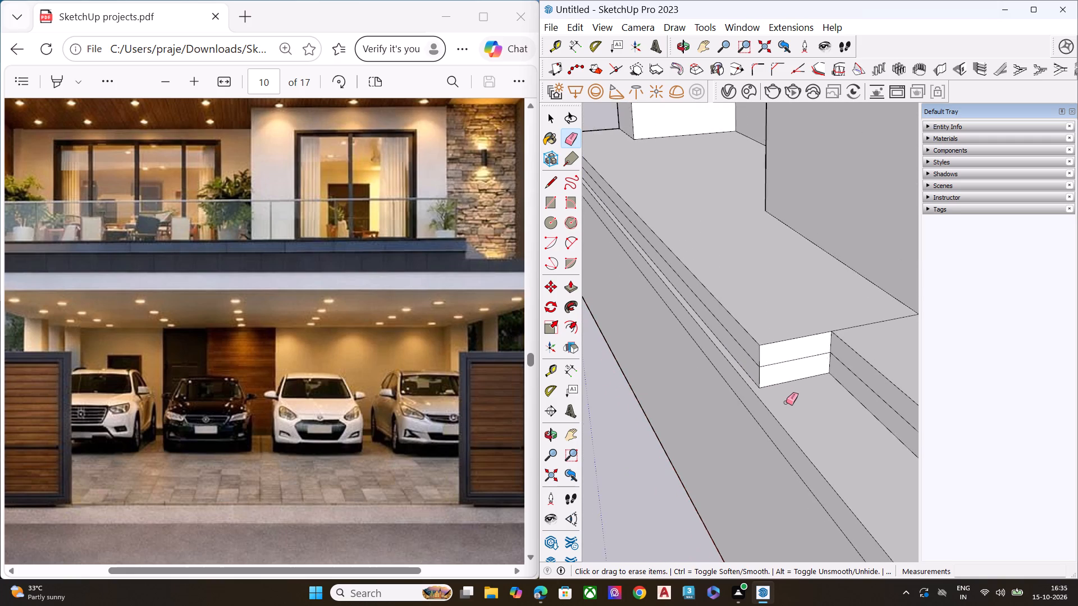
scroll(786, 402, down, 5)
scroll(786, 402, up, 1)
scroll(786, 402, down, 9)
scroll(619, 255, up, 8)
scroll(668, 277, up, 11)
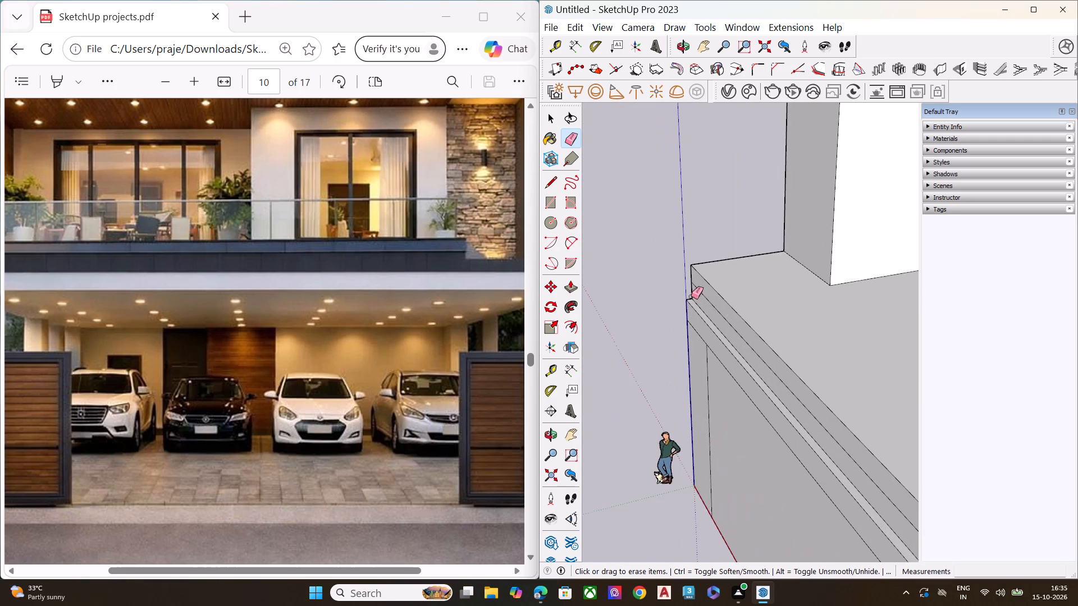
scroll(691, 296, up, 8)
key(space)
scroll(655, 321, down, 5)
scroll(653, 321, up, 1)
scroll(653, 322, down, 12)
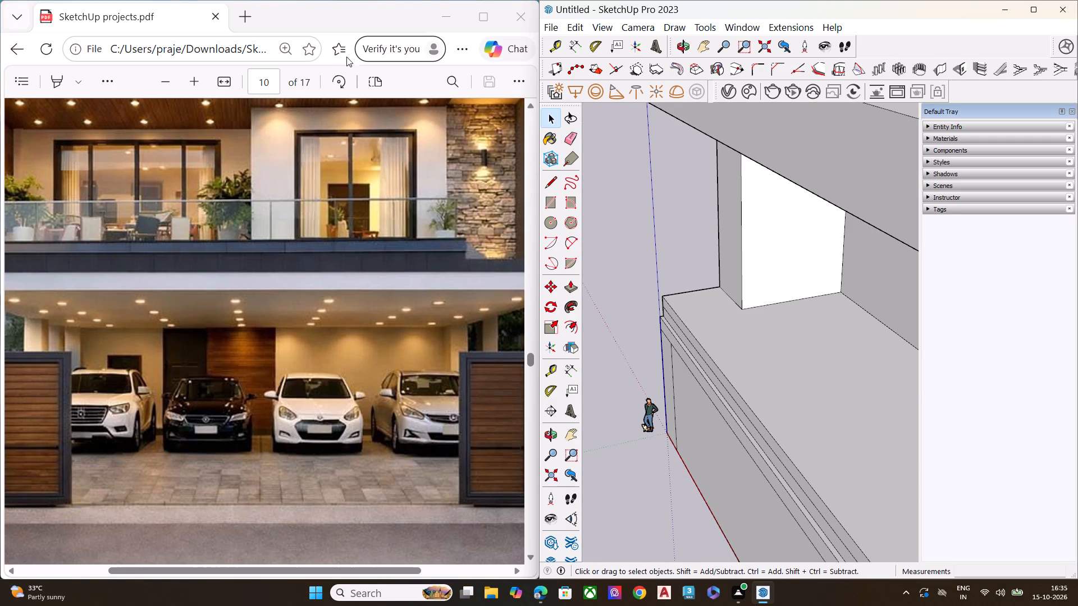
Zoom out the reference PDF in Edge to view more of the facade and car porch.
click(160, 80)
click(160, 80)
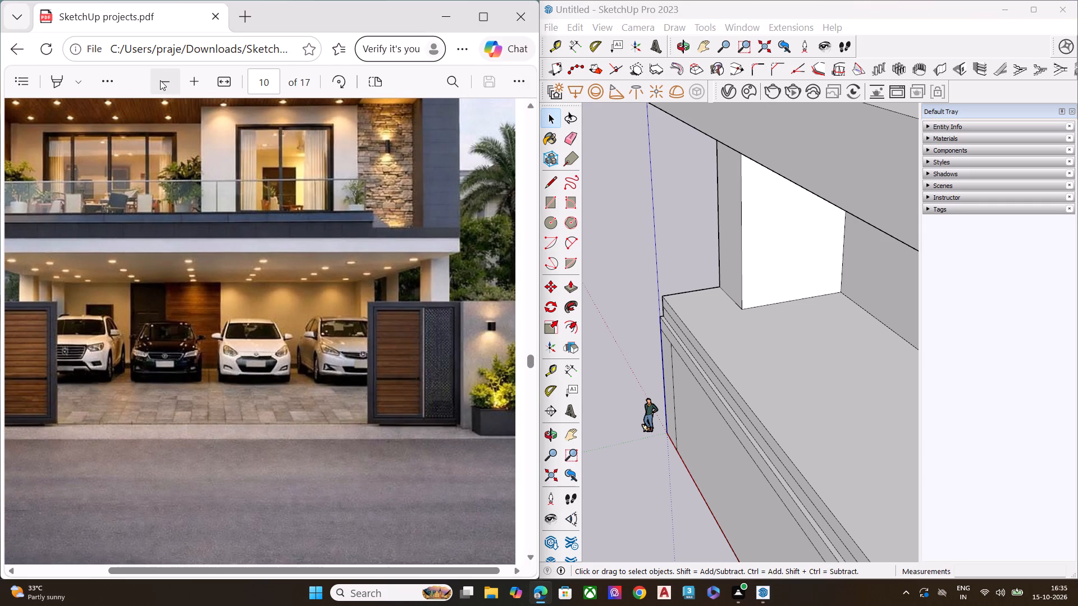
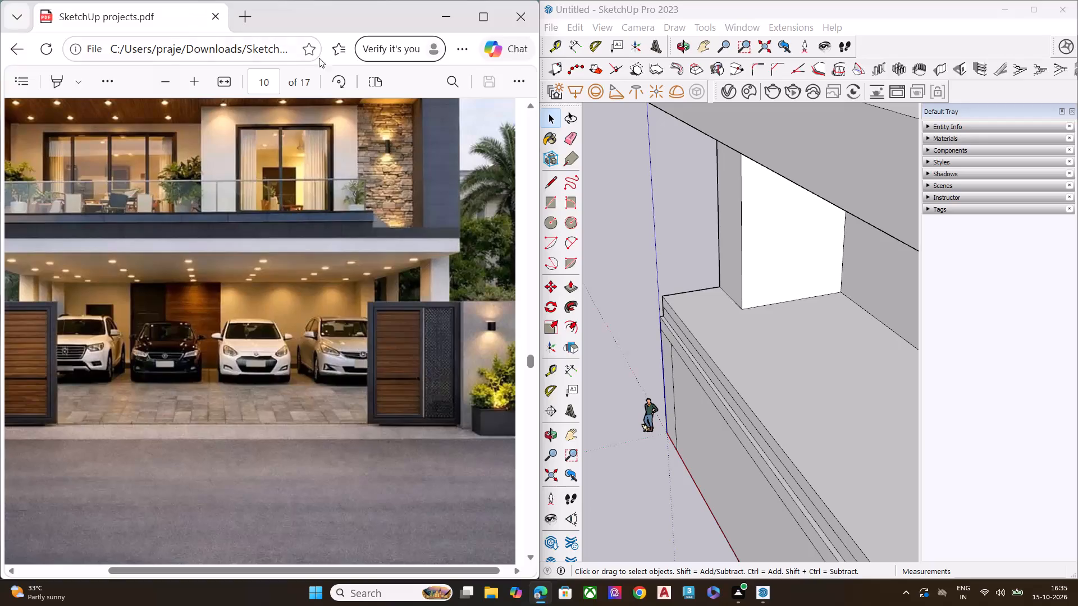
Zoom out the reference PDF in Edge and compare its whole facade and floor bands with the SketchUp model.
scroll(761, 302, down, 5)
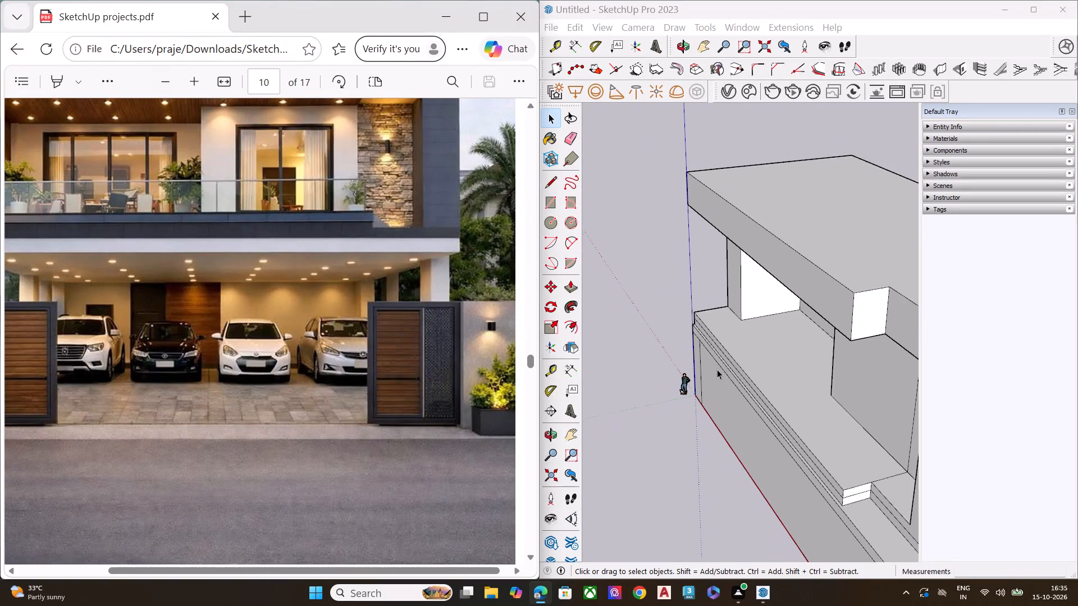
scroll(717, 369, down, 2)
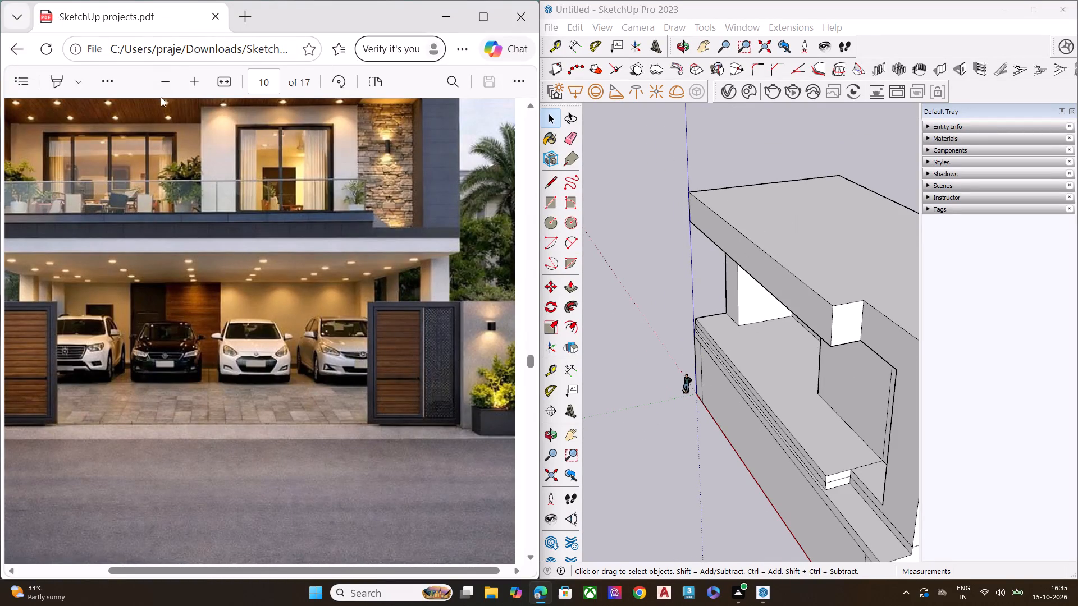
double_click(157, 84)
scroll(107, 258, up, 4)
scroll(107, 267, down, 1)
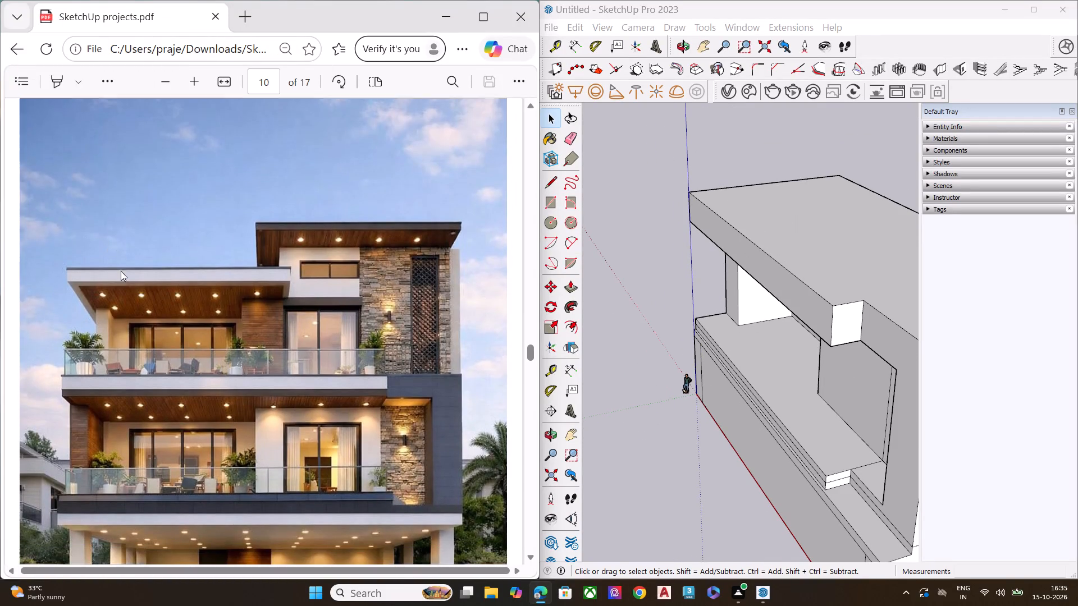
scroll(121, 271, down, 1)
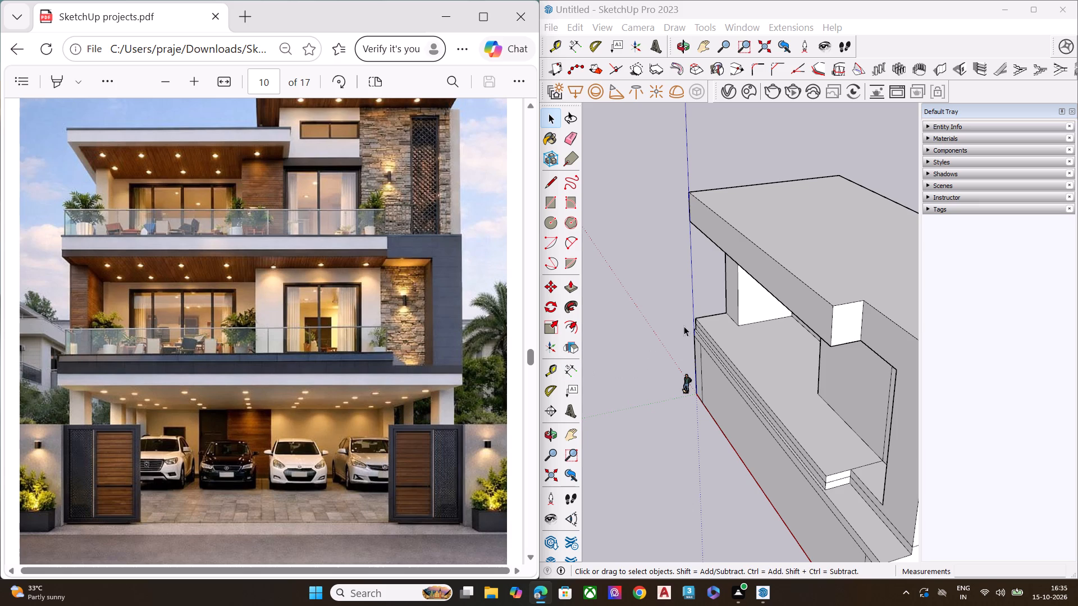
scroll(725, 357, down, 2)
scroll(743, 371, up, 1)
scroll(743, 373, down, 4)
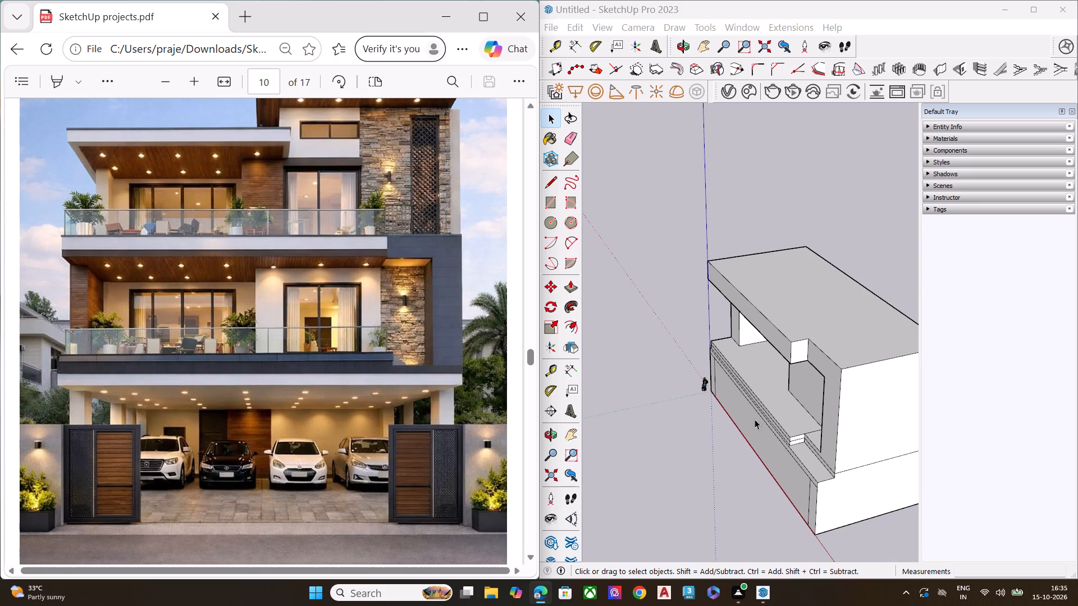
Pull the front face of the upper strip of the projecting floor band outward about 2 13/16" with Push/Pull, then clear the selection.
middle_drag(828, 493, 848, 377)
scroll(845, 404, up, 2)
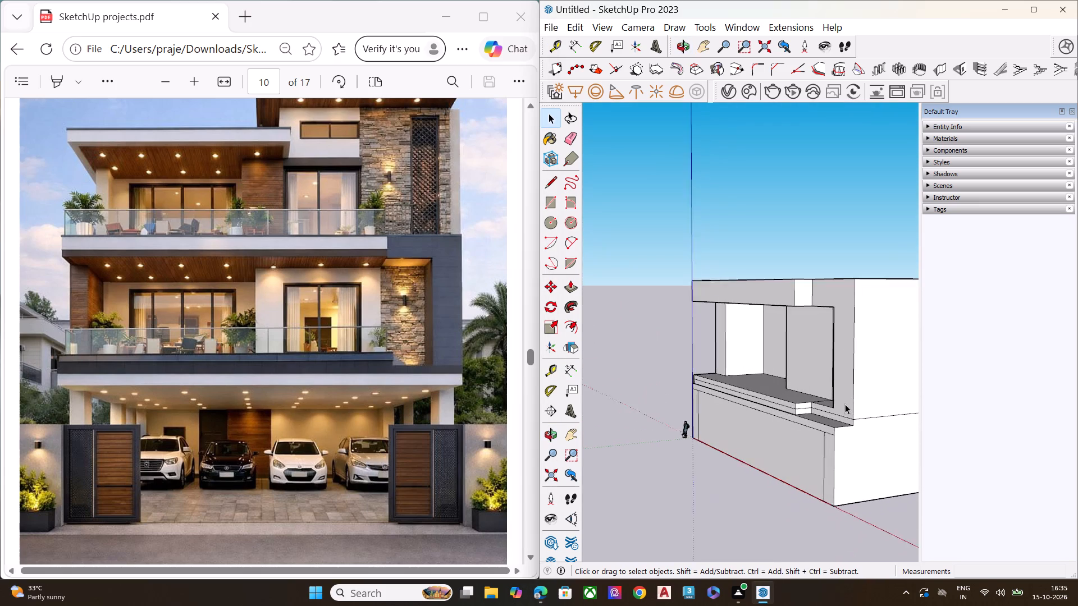
scroll(845, 404, up, 9)
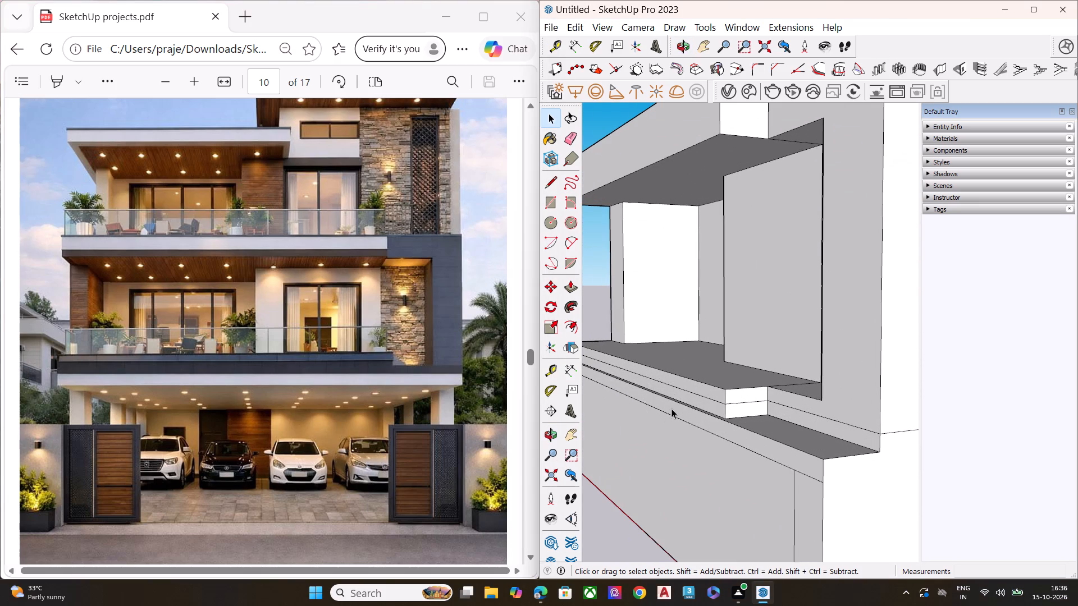
scroll(697, 397, up, 4)
click(707, 388)
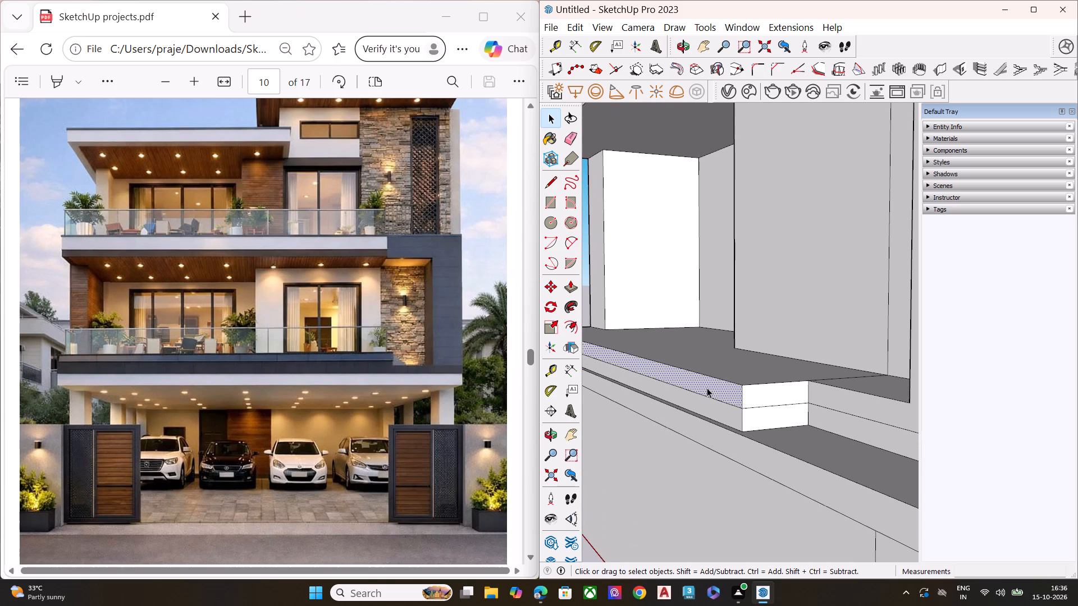
key(p)
click(714, 383)
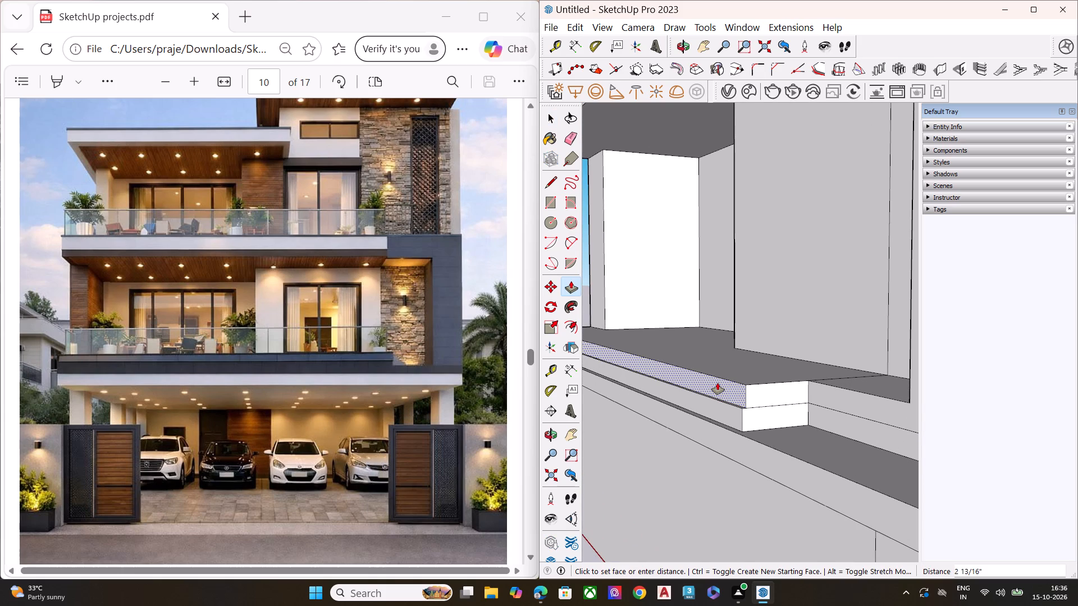
click(718, 383)
key(space)
scroll(712, 411, down, 6)
scroll(680, 370, down, 4)
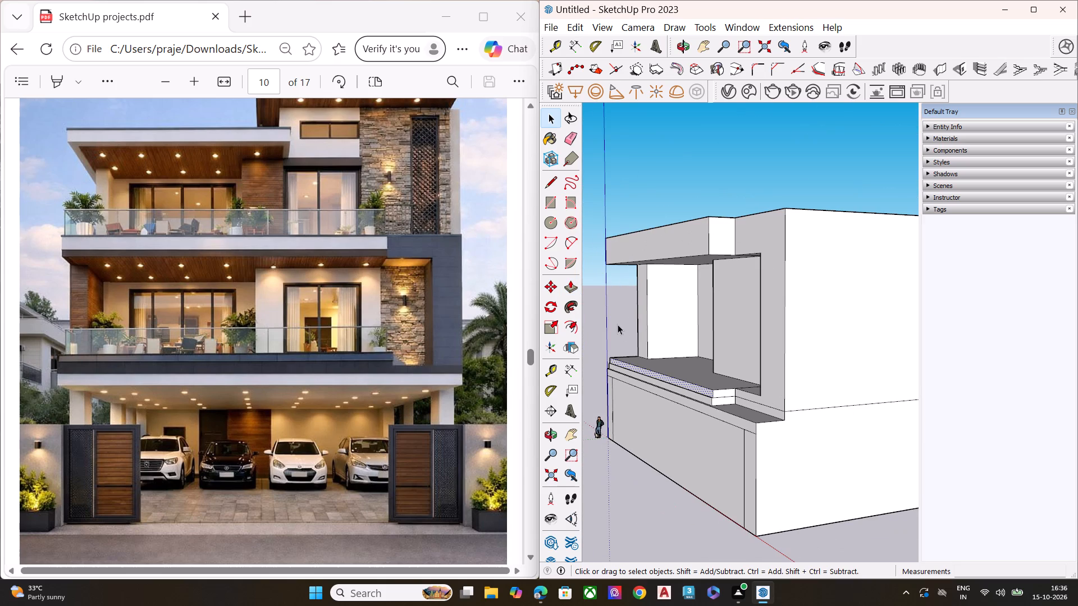
click(616, 324)
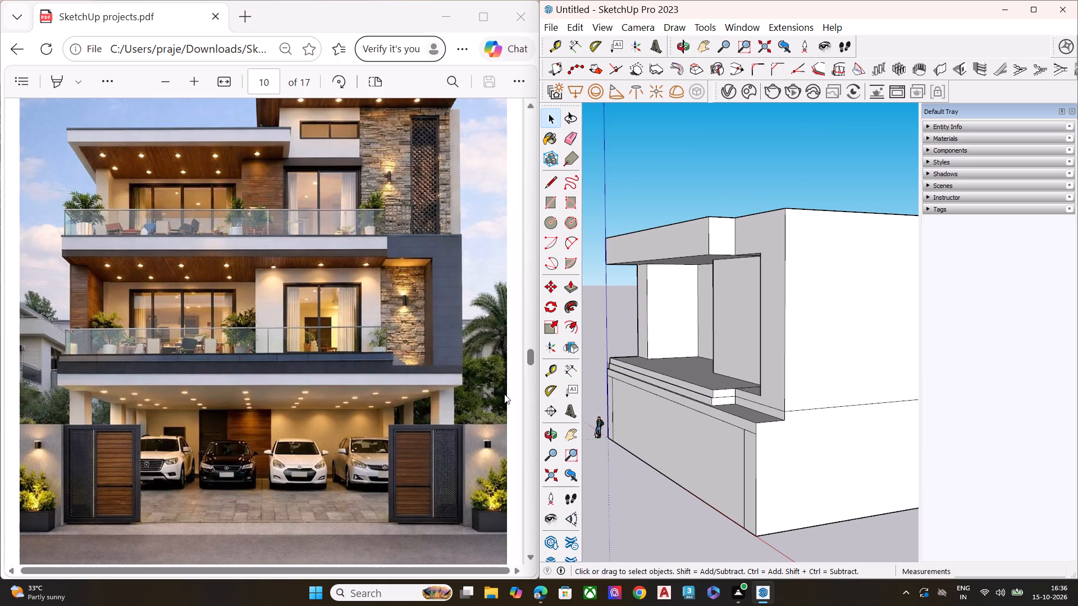
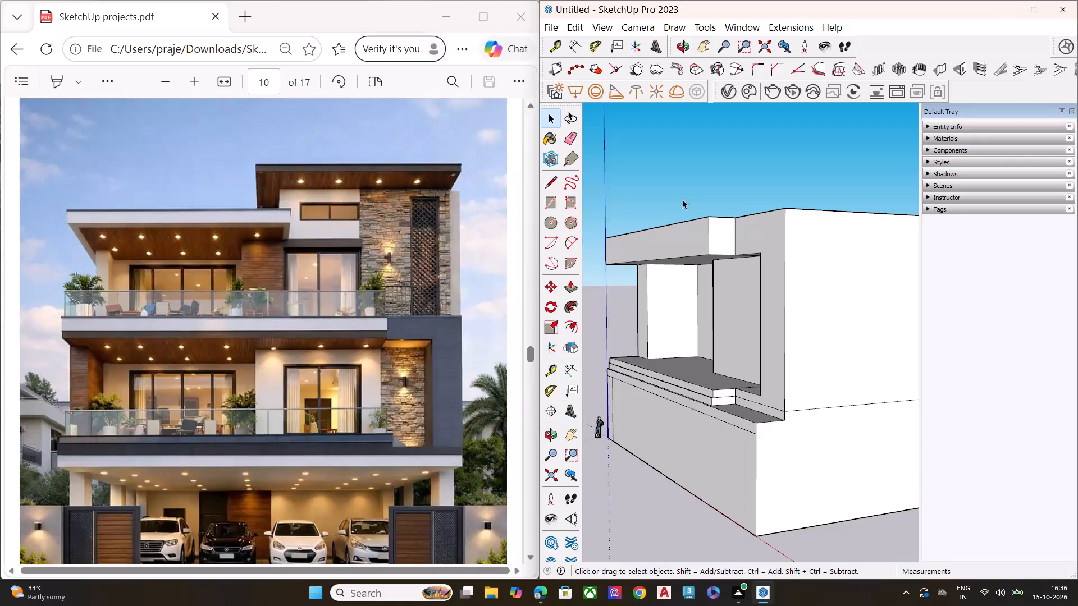
Examine the upper storeys and roofs in the reference PDF and compare them with the model's front recess and top.
scroll(387, 355, down, 2)
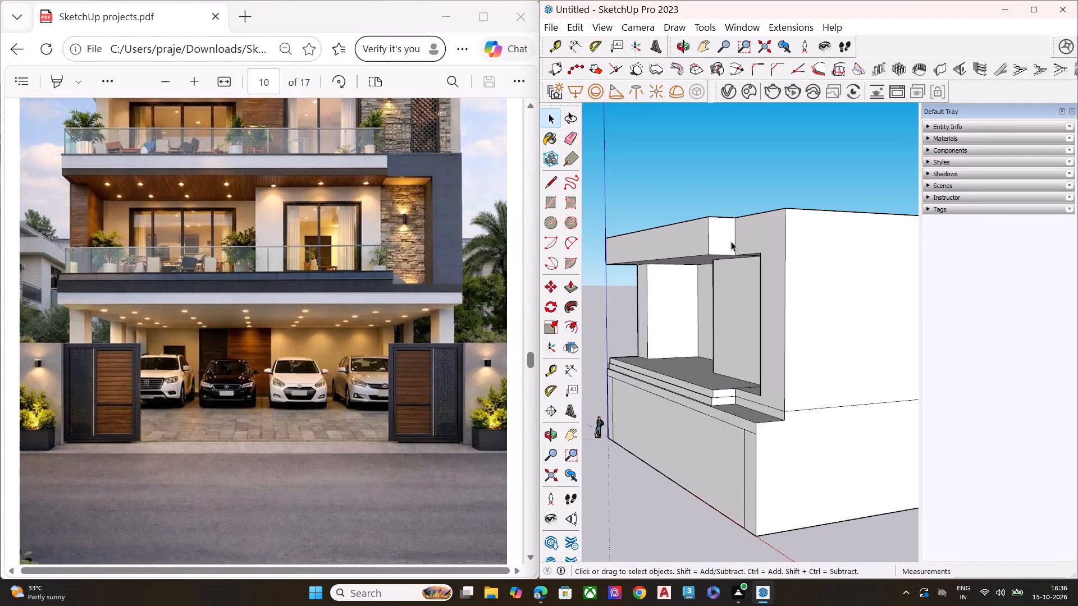
middle_drag(731, 241, 640, 305)
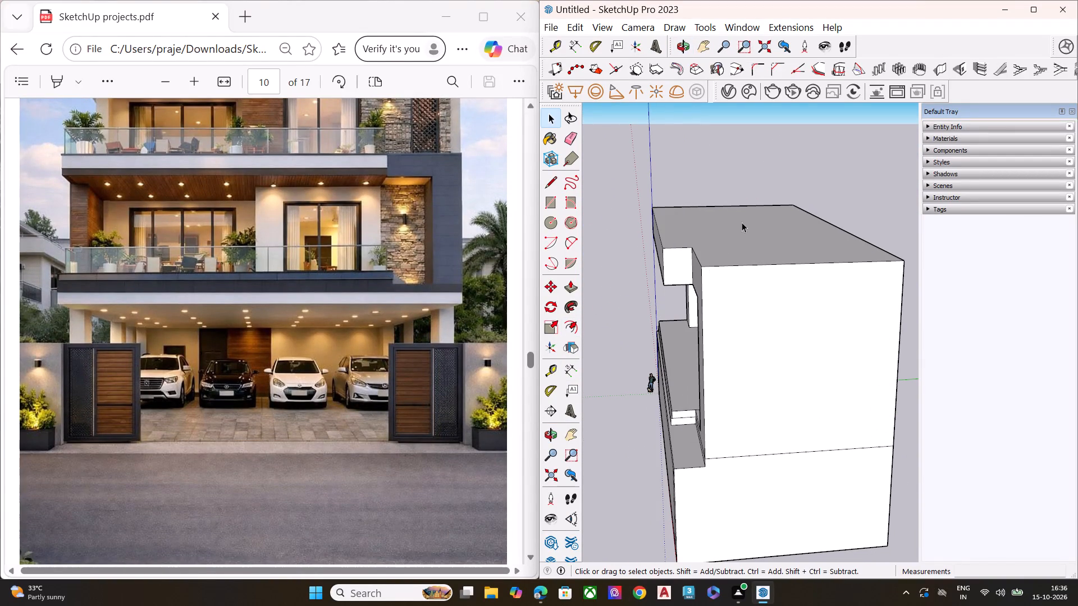
scroll(332, 362, up, 4)
scroll(328, 365, down, 1)
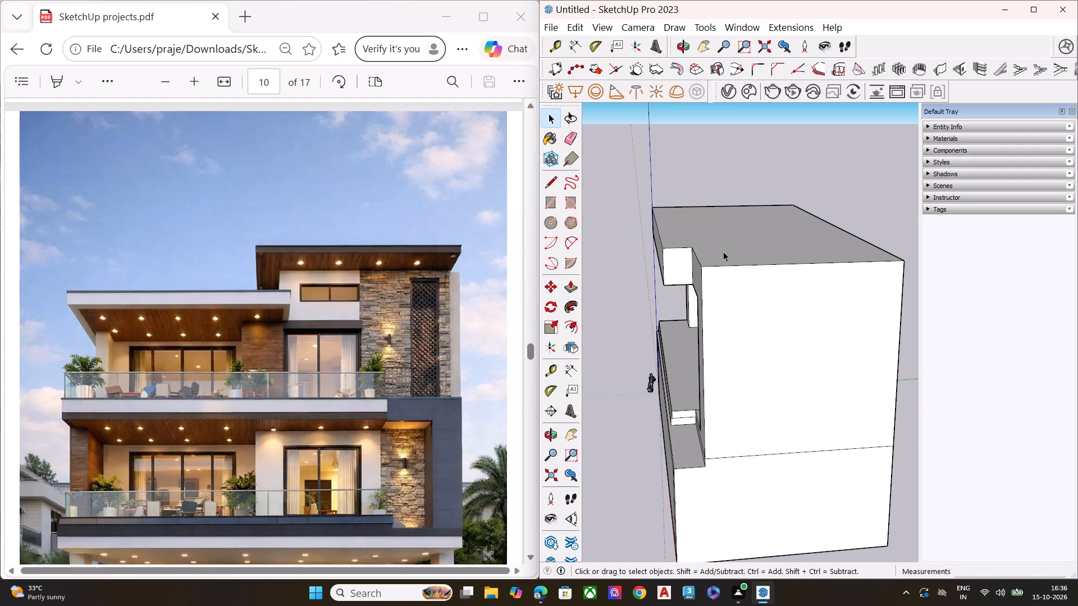
scroll(723, 251, up, 3)
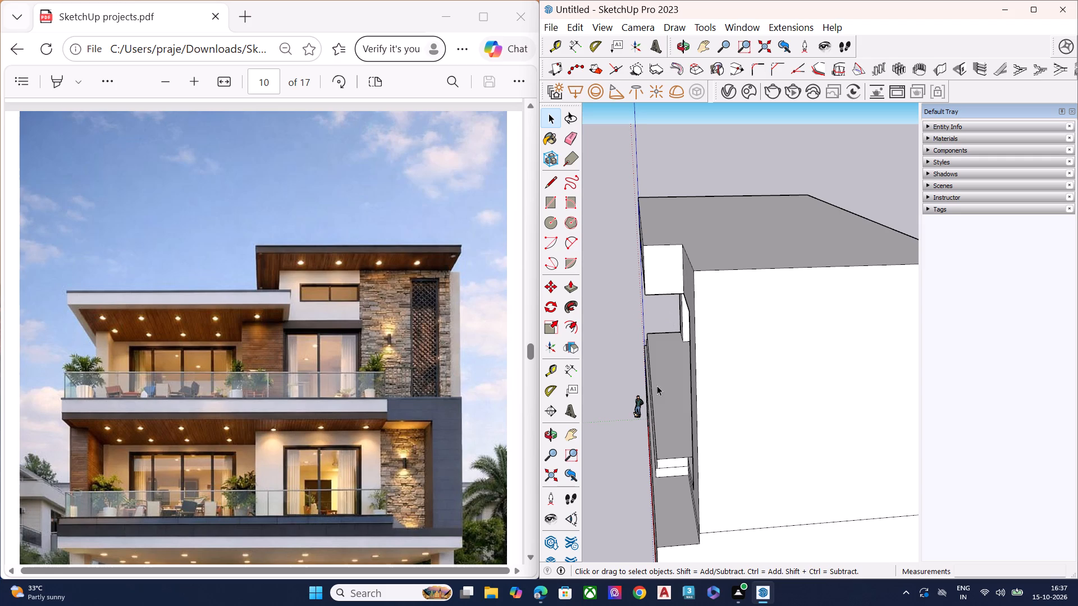
middle_drag(658, 388, 937, 359)
scroll(586, 328, down, 2)
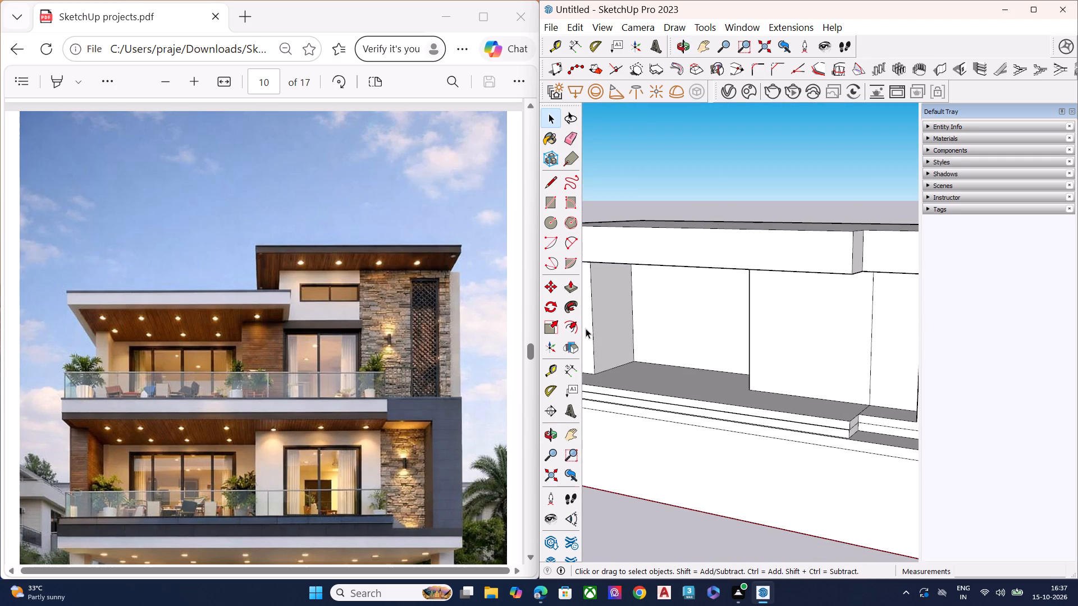
scroll(586, 328, down, 4)
middle_drag(673, 361, 775, 355)
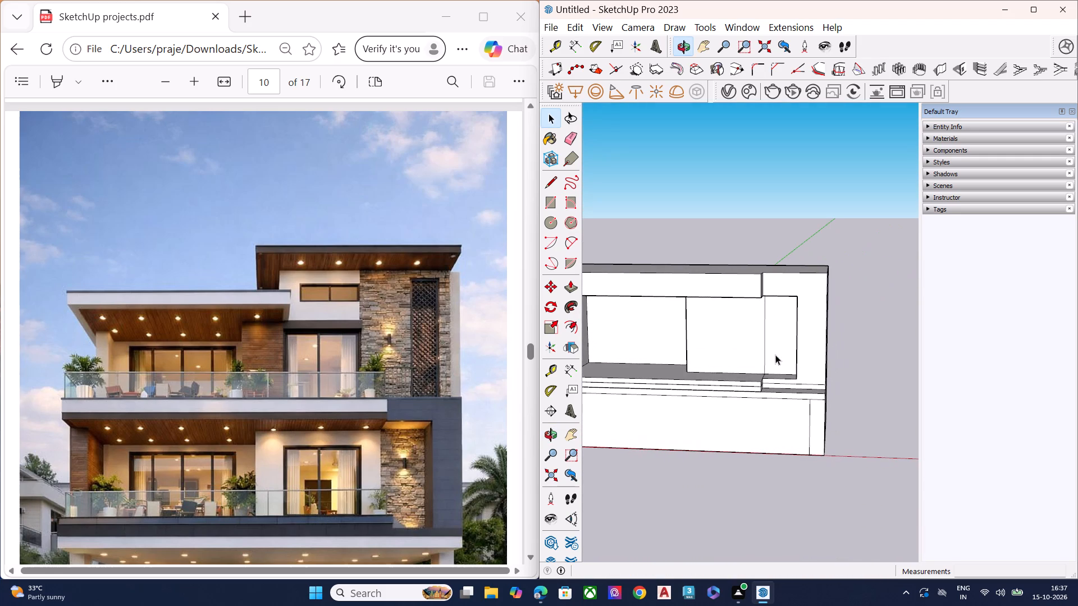
scroll(713, 326, up, 7)
scroll(711, 315, down, 6)
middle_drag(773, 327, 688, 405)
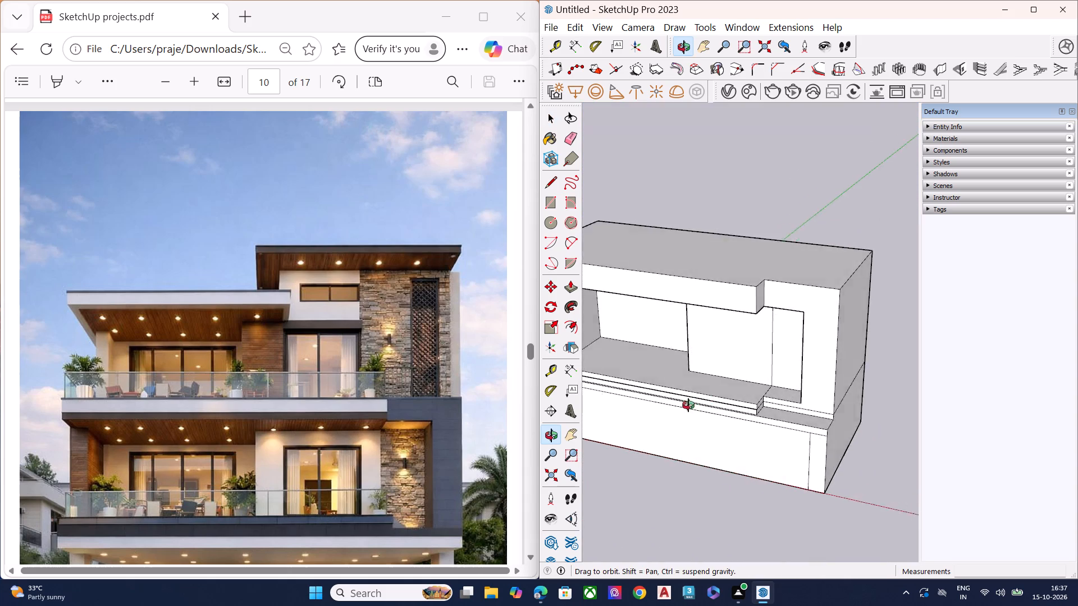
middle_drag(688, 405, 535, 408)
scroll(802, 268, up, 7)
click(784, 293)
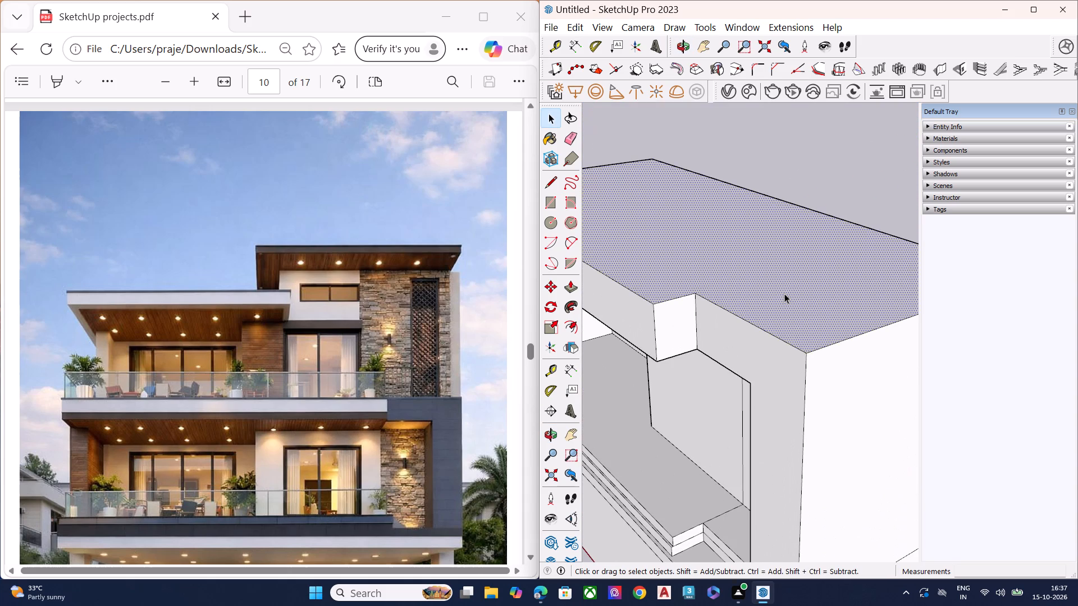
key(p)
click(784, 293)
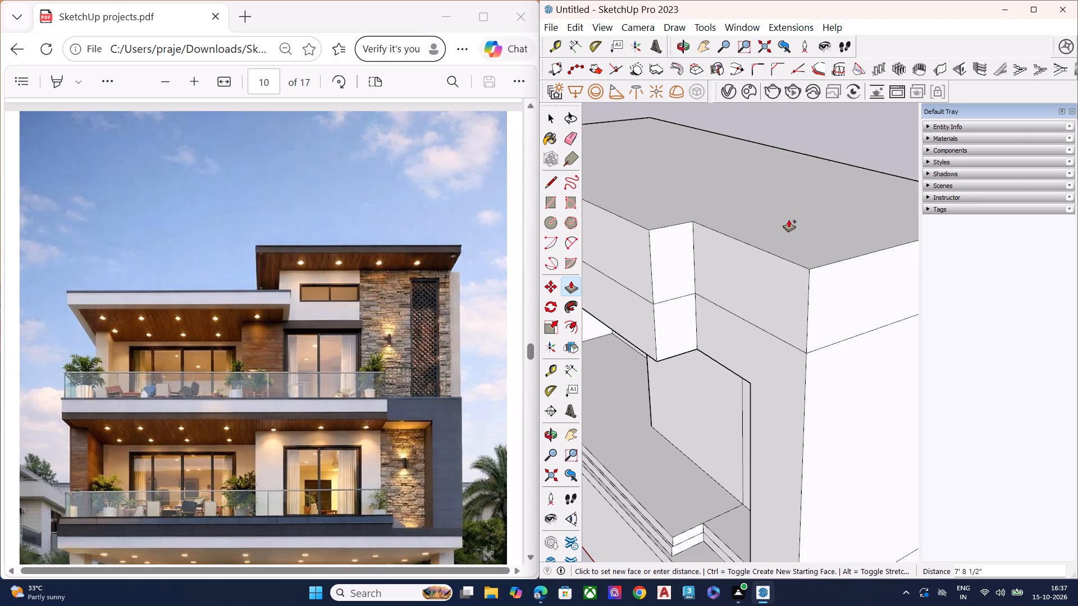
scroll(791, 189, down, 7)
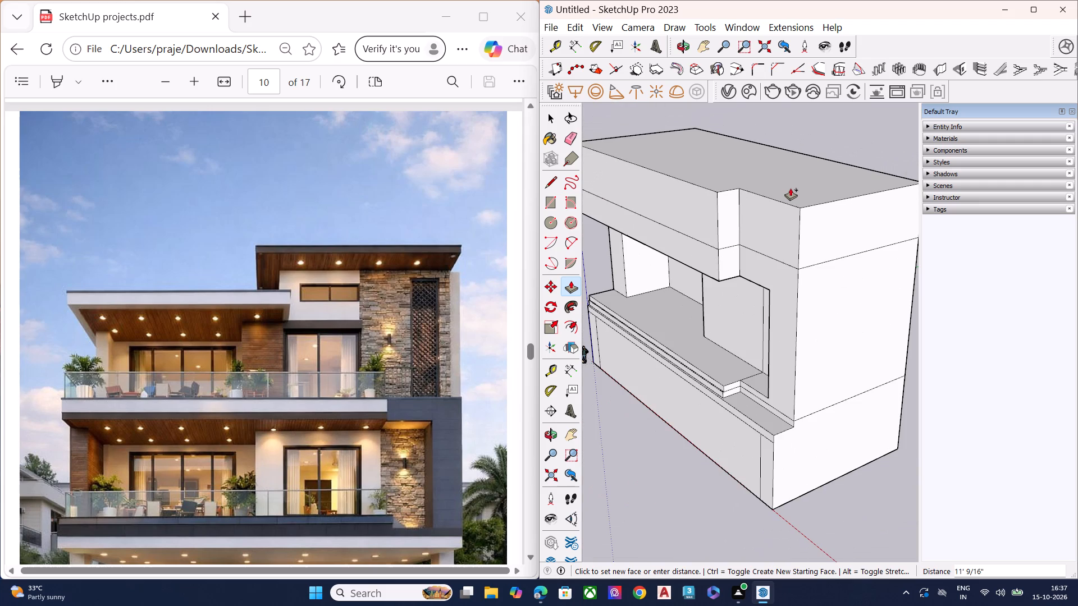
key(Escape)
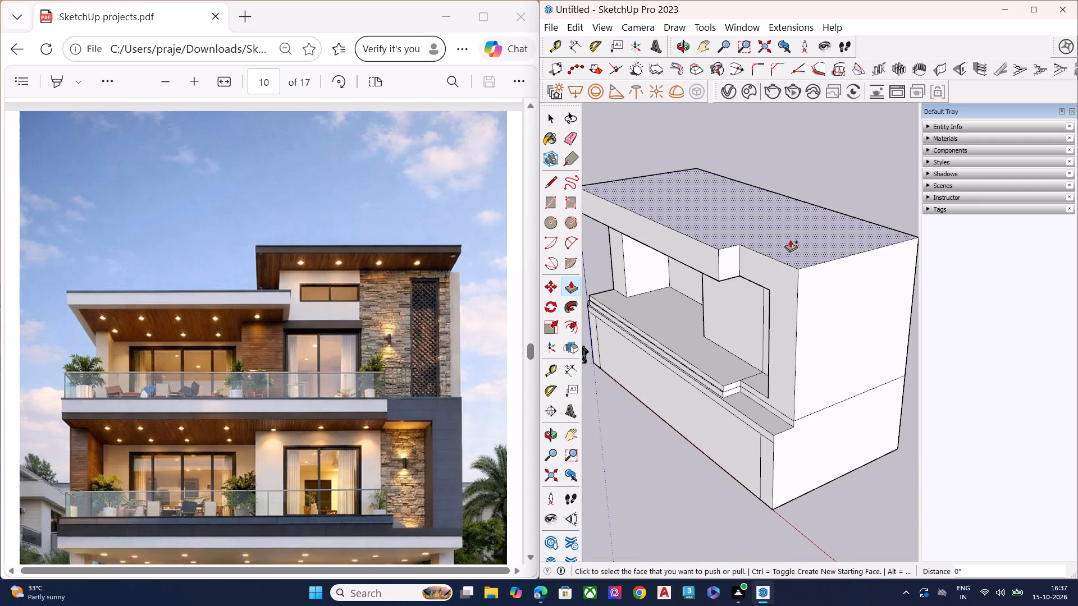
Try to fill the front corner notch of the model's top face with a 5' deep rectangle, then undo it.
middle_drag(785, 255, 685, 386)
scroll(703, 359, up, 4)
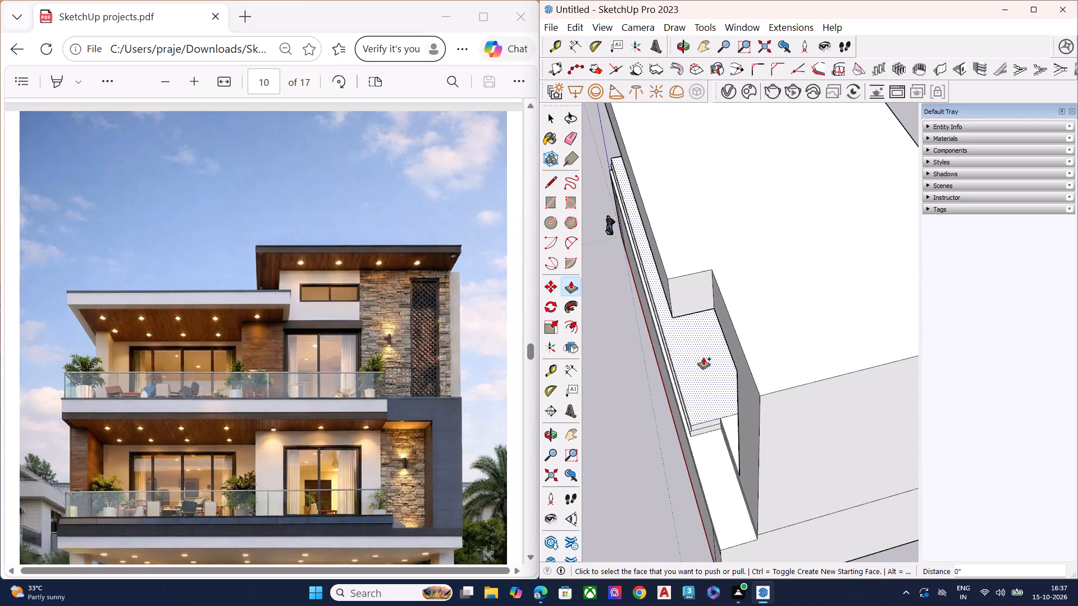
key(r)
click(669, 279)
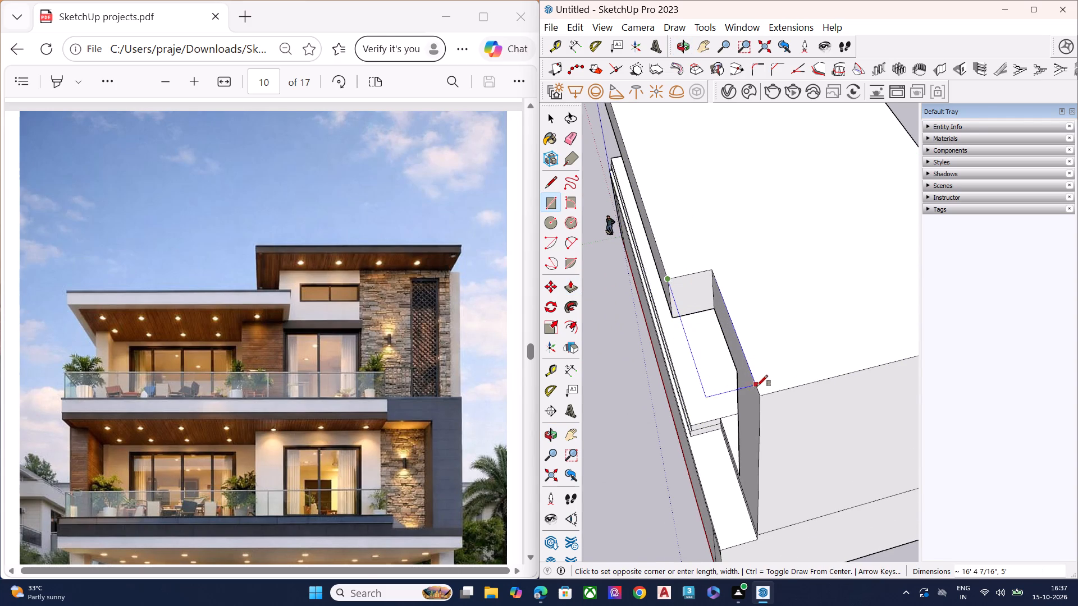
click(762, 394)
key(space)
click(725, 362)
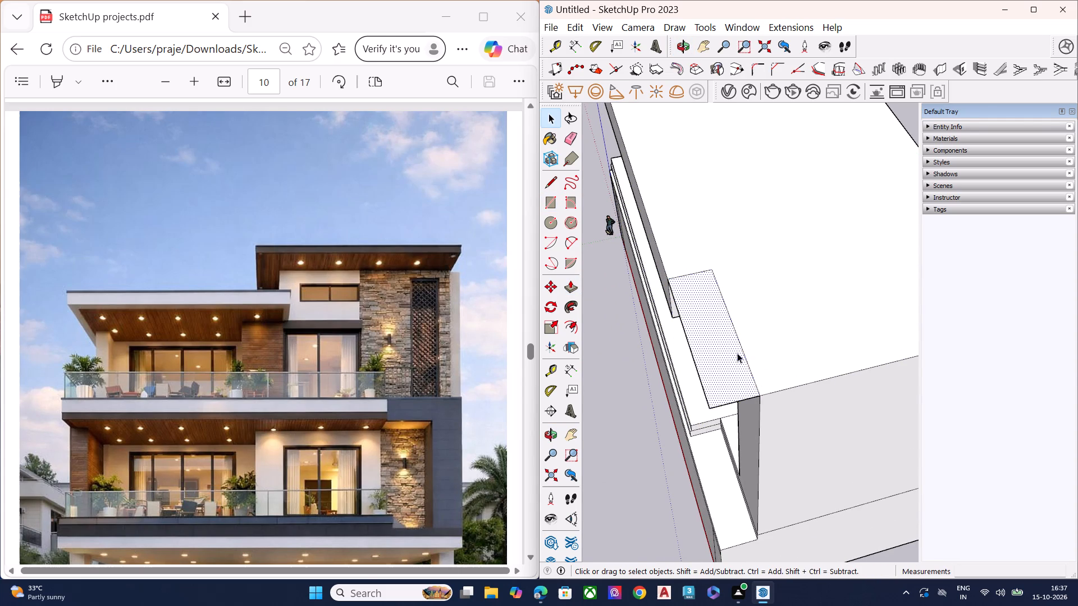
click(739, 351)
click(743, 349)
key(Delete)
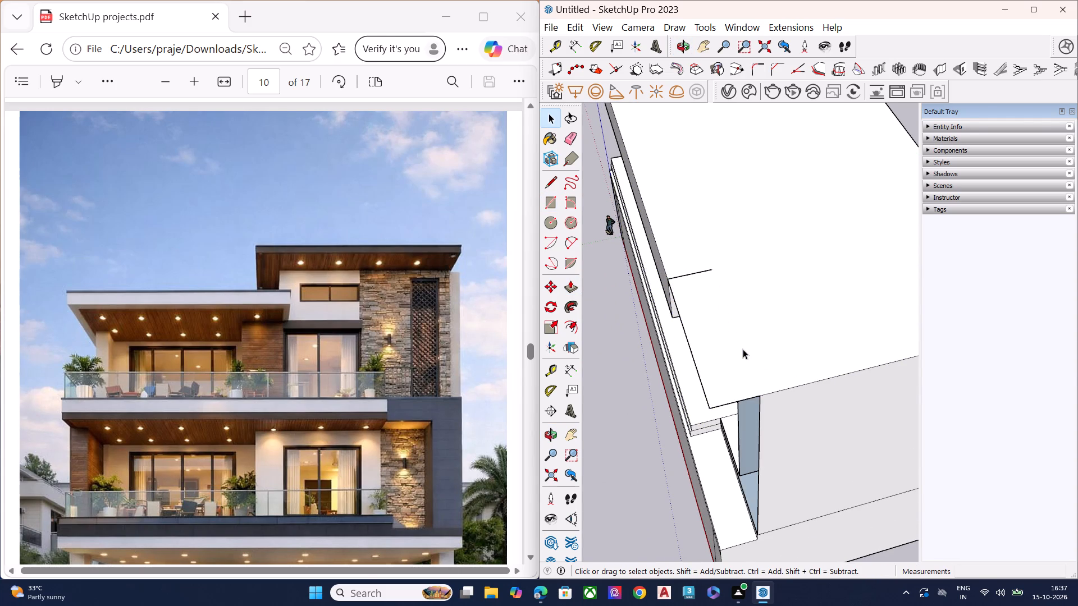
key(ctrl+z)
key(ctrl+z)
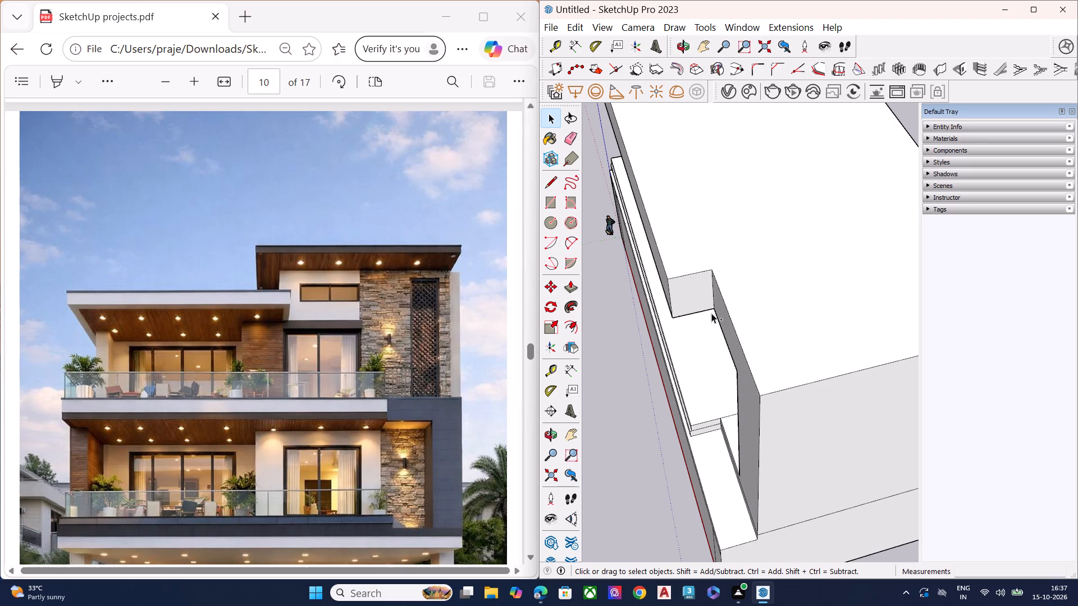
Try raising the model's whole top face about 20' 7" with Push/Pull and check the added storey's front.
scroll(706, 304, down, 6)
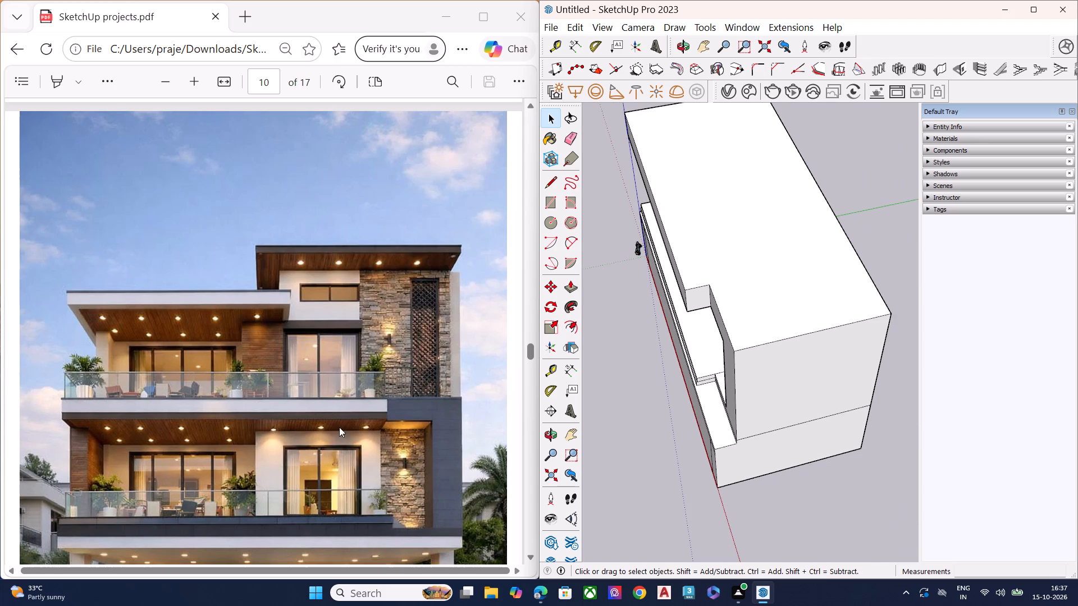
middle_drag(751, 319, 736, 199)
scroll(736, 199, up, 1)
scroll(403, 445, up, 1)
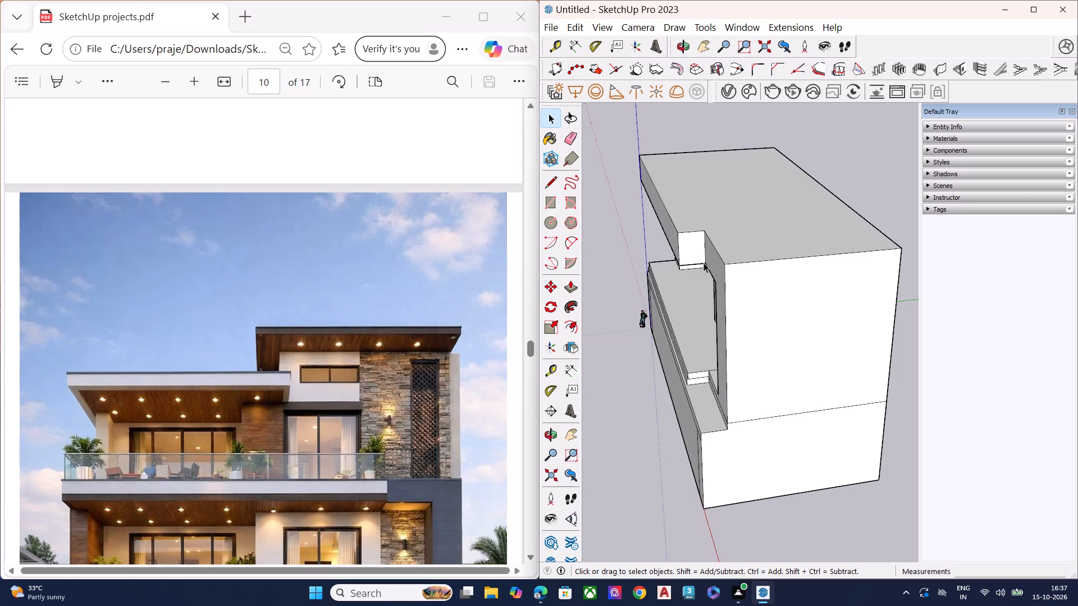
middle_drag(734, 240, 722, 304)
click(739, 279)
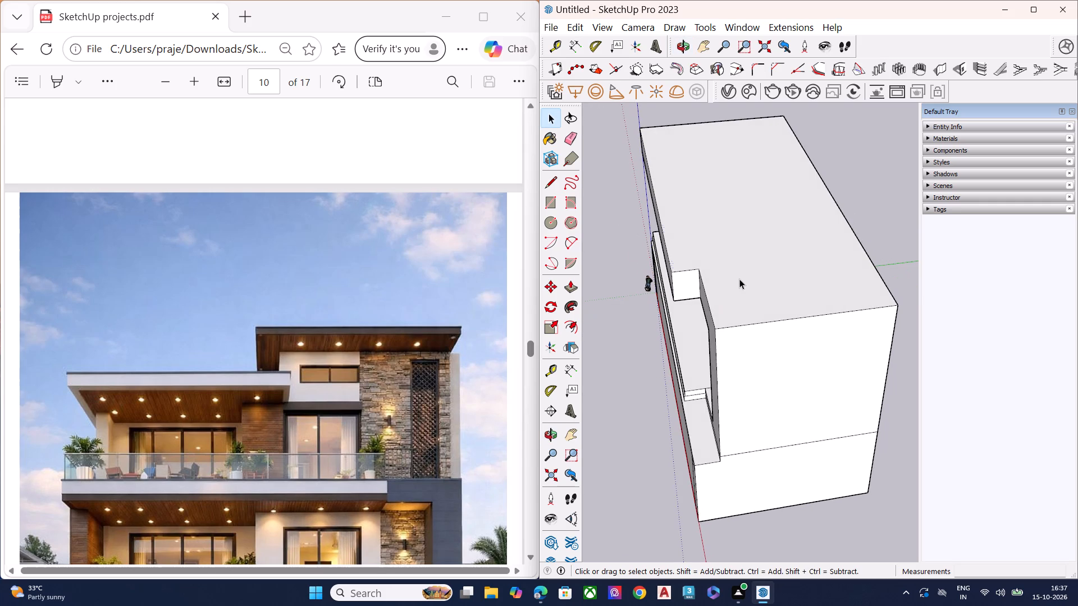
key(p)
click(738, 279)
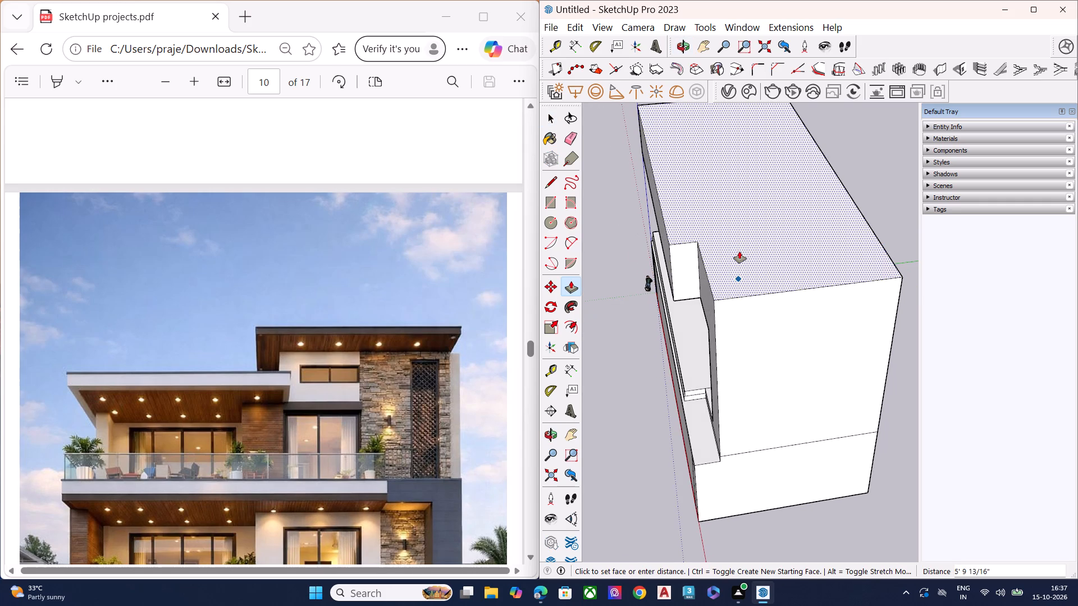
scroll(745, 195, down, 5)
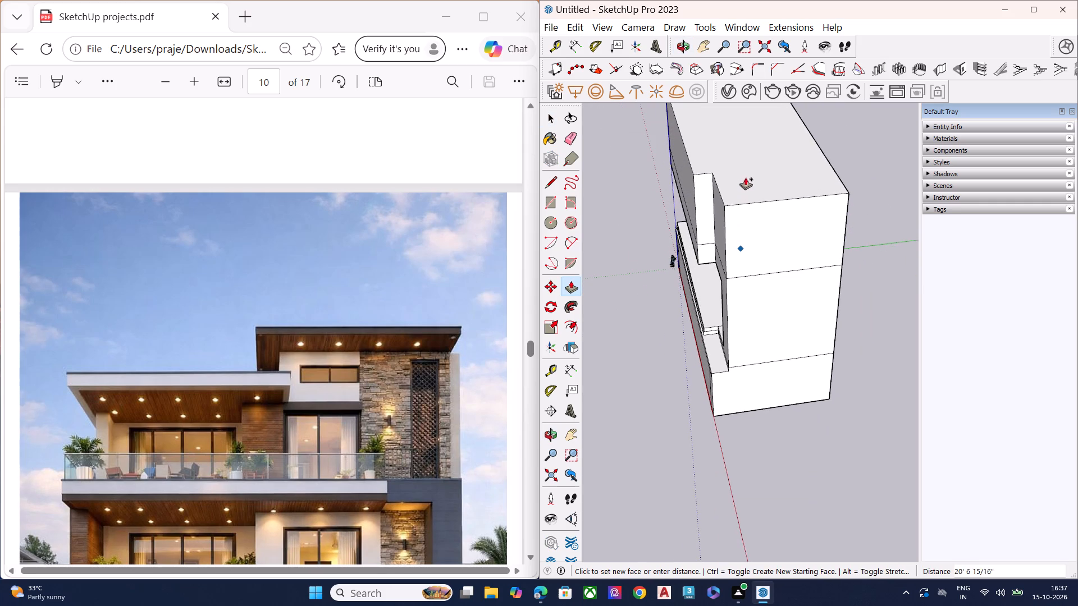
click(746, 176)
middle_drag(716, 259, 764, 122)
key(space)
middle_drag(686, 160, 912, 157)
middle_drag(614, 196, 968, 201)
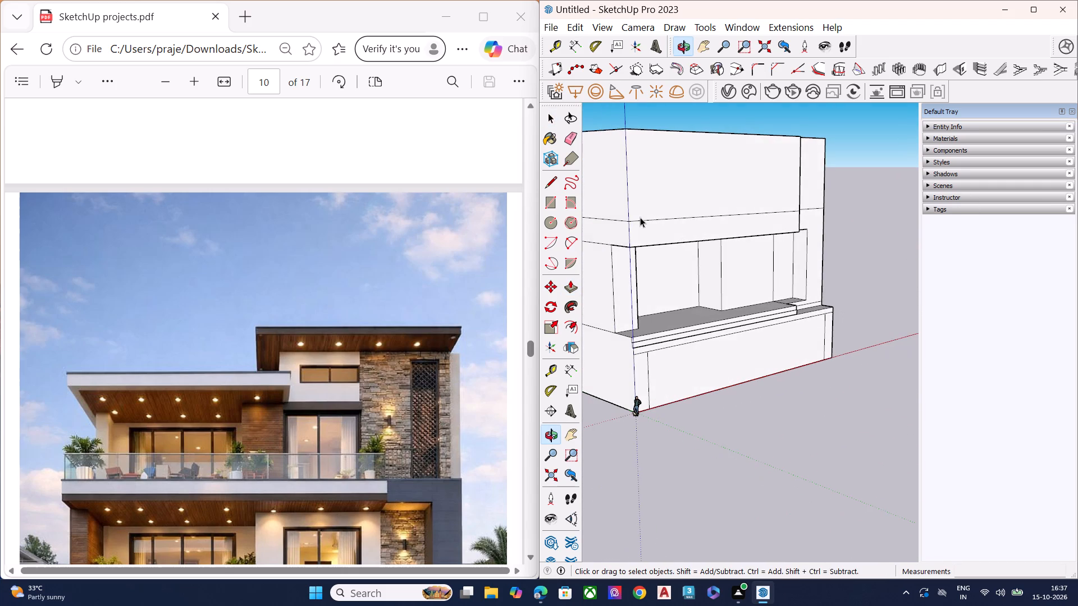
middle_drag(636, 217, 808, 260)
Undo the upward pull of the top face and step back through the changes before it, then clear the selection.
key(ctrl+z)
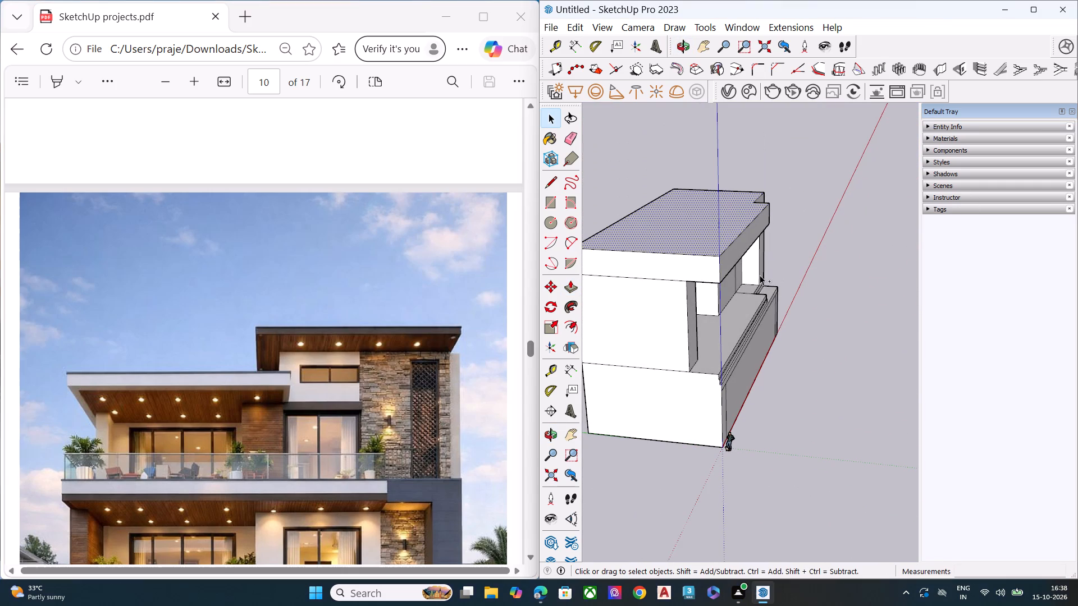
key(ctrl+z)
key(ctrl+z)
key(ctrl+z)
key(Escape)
Pull the notched top face straight up with Push/Pull by slightly less than the height of the recessed storey below.
middle_drag(760, 281, 459, 229)
middle_drag(800, 289, 708, 268)
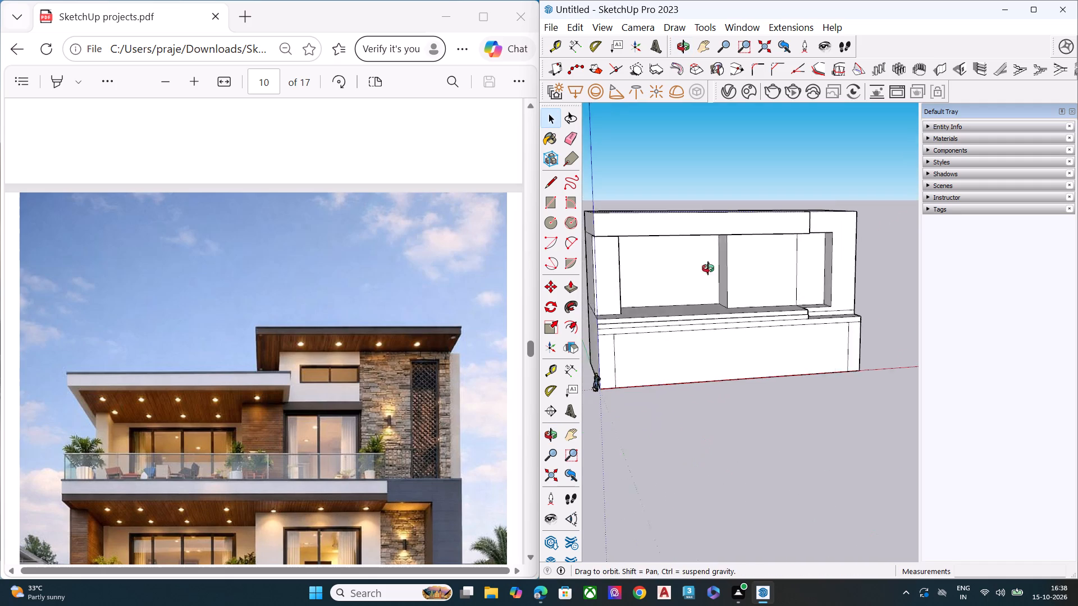
middle_drag(708, 268, 652, 256)
middle_drag(738, 210, 622, 410)
key(space)
scroll(762, 218, up, 3)
scroll(784, 415, up, 7)
scroll(782, 419, down, 6)
middle_drag(819, 380, 722, 414)
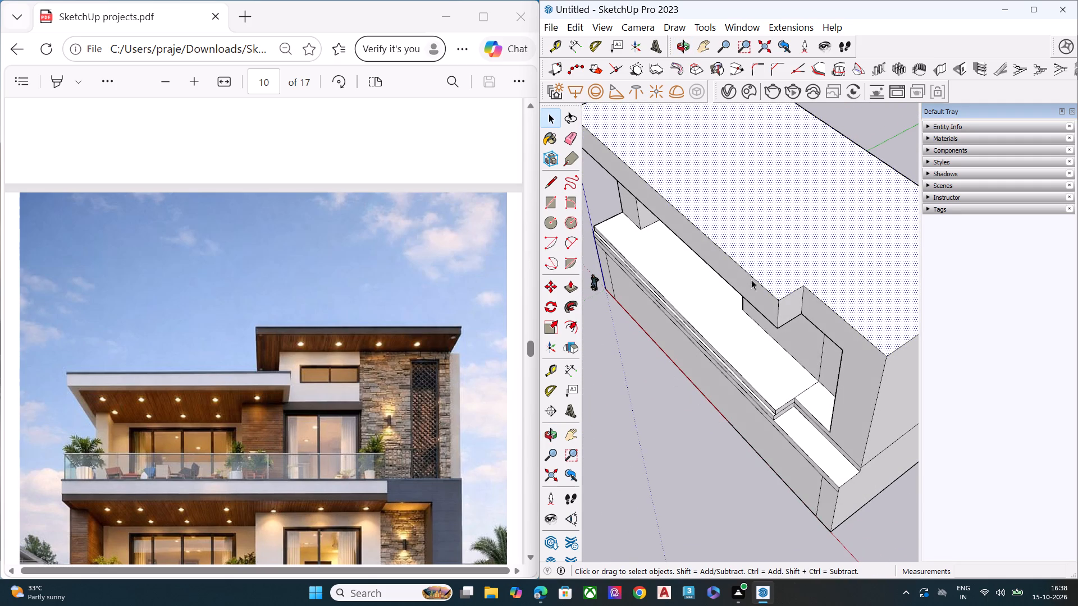
click(768, 245)
key(p)
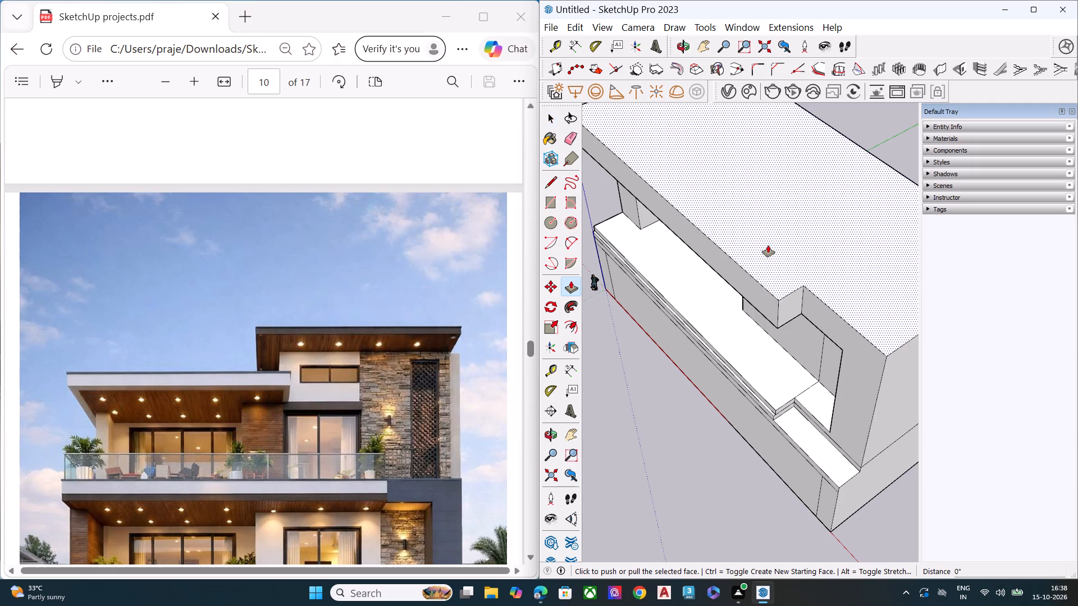
click(768, 245)
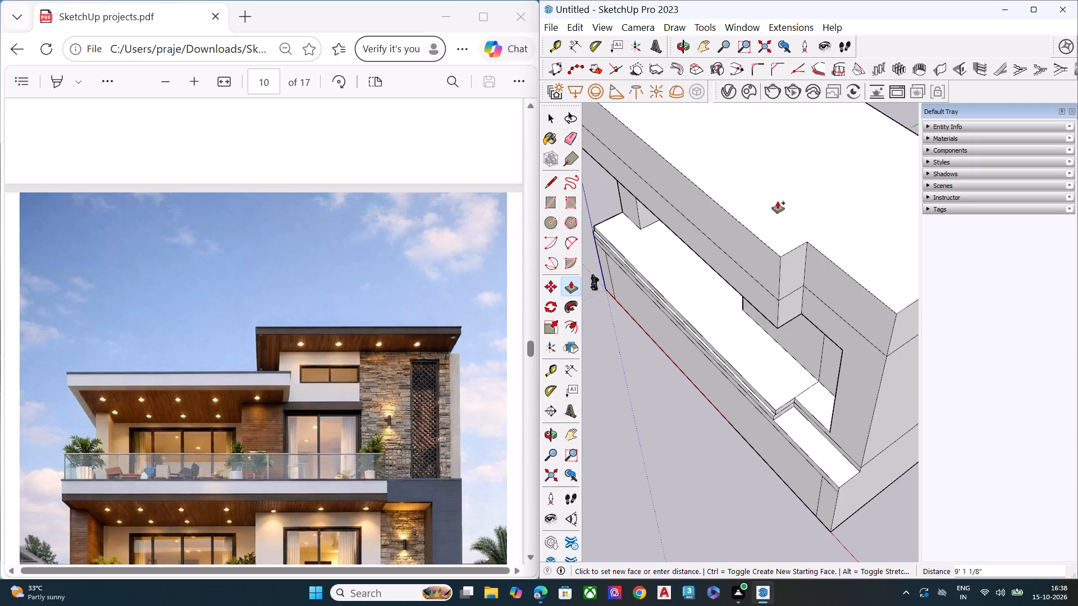
scroll(771, 180, down, 3)
scroll(769, 186, up, 1)
scroll(769, 186, down, 6)
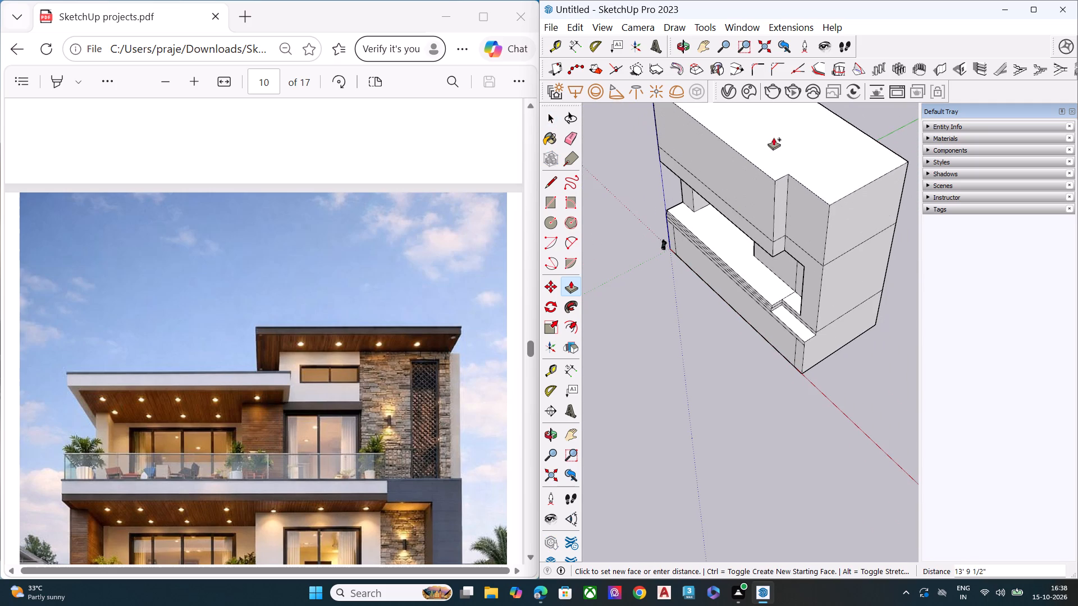
click(778, 153)
key(space)
Examine the newly raised storey's front and sides from several angles against the reference facade.
middle_drag(755, 236, 881, 70)
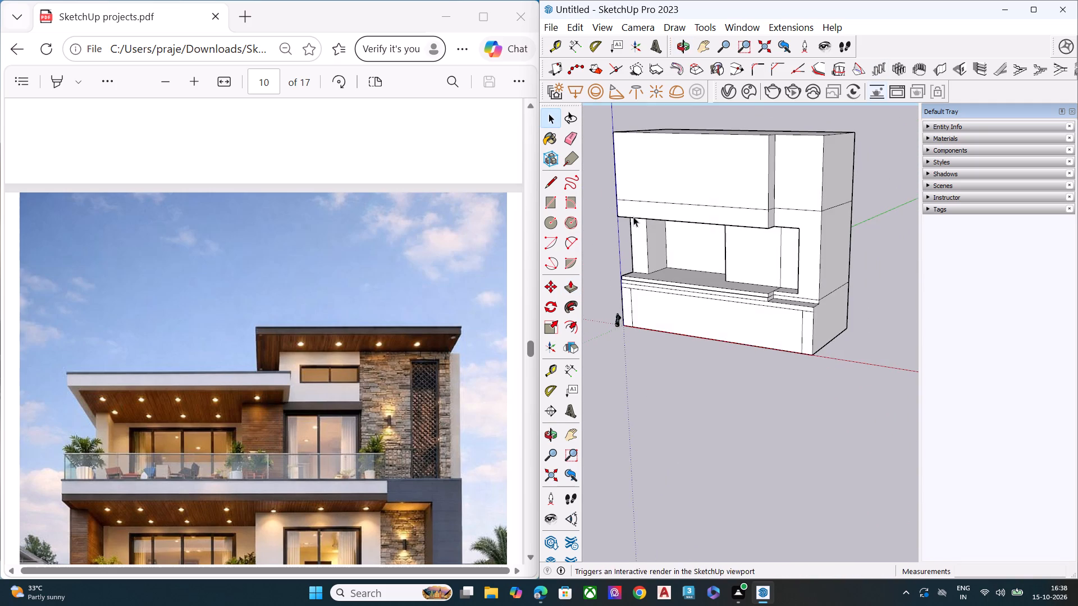
middle_drag(624, 167, 768, 132)
scroll(632, 162, up, 5)
scroll(618, 172, down, 2)
scroll(668, 232, up, 1)
scroll(669, 233, down, 3)
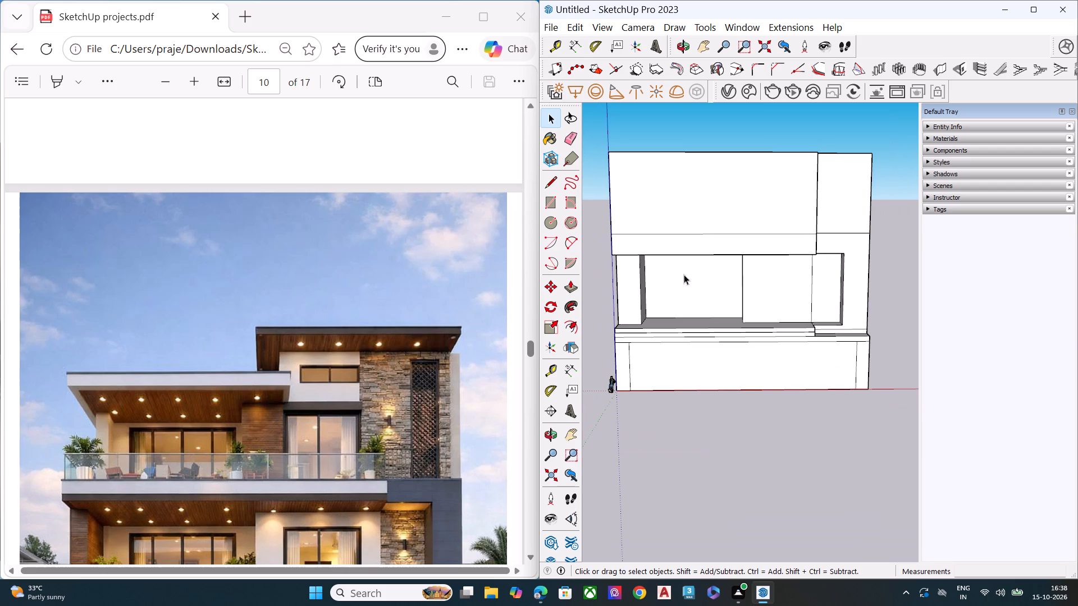
scroll(600, 194, down, 1)
scroll(600, 193, up, 5)
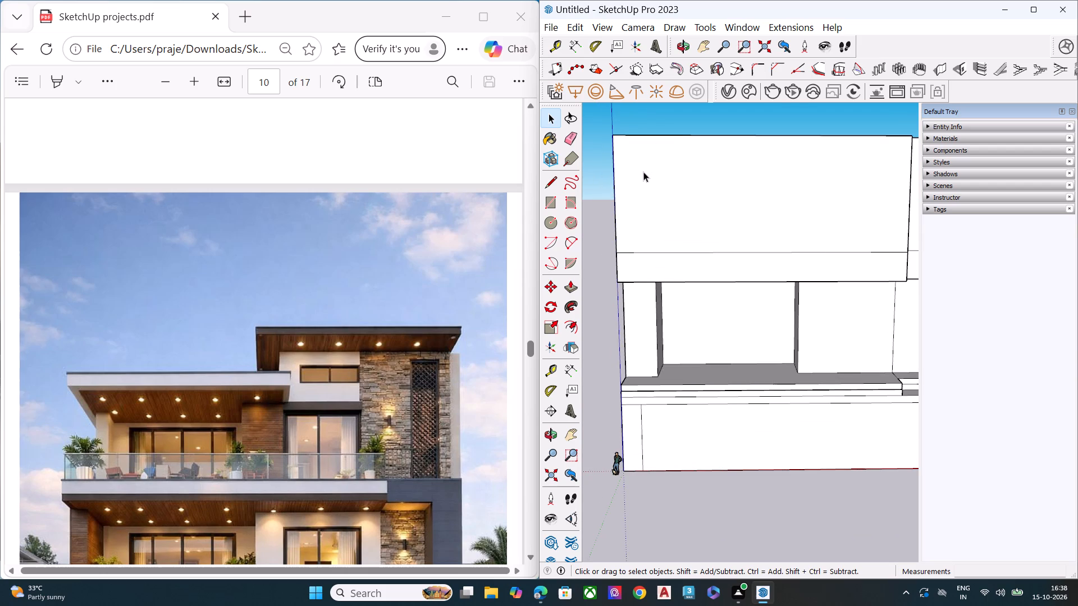
middle_drag(642, 200, 814, 246)
scroll(689, 187, up, 2)
scroll(712, 238, down, 5)
scroll(724, 275, up, 1)
scroll(724, 276, down, 1)
scroll(724, 276, up, 1)
scroll(724, 276, down, 1)
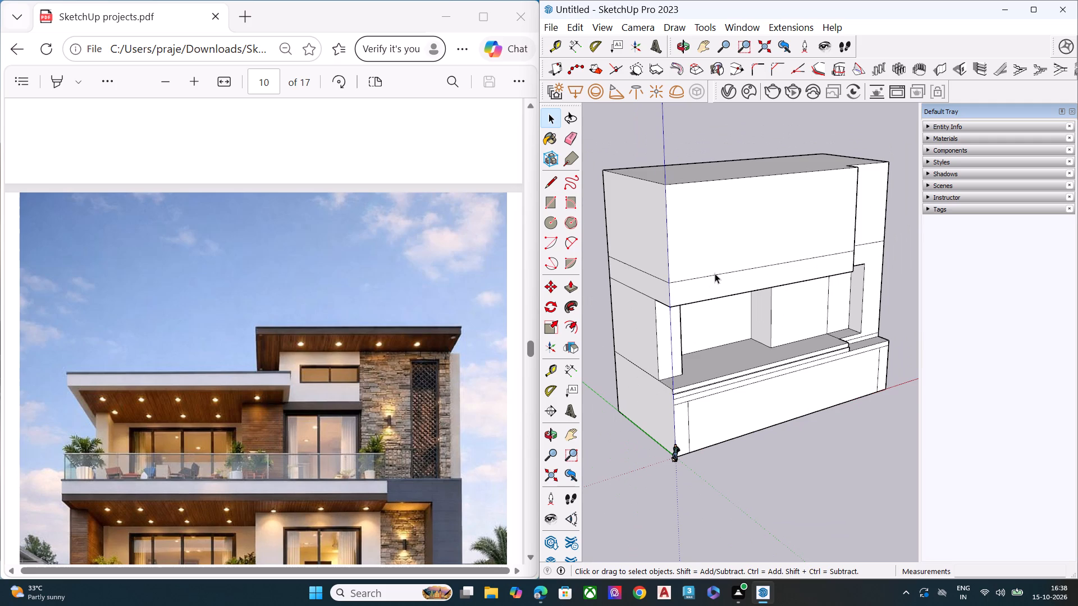
Draw a vertical line about 24' 11" up the upper storey's front, from the floor band to the top edge, aligned with the left pillar's inner edge below.
scroll(715, 273, down, 1)
middle_drag(714, 273, 593, 253)
scroll(643, 212, up, 6)
key(l)
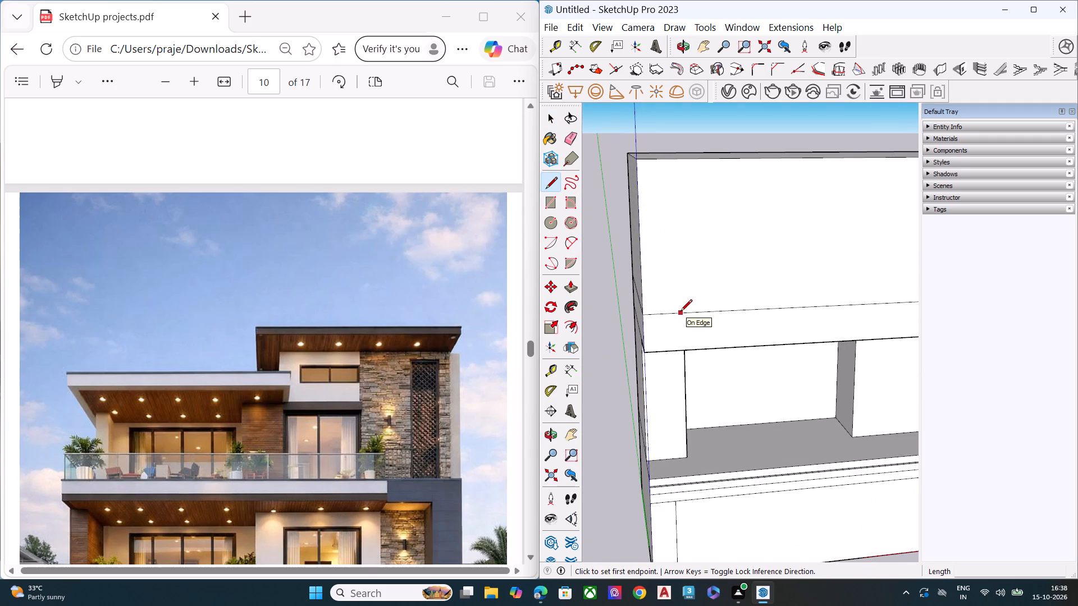
middle_drag(689, 341, 654, 185)
scroll(680, 334, up, 1)
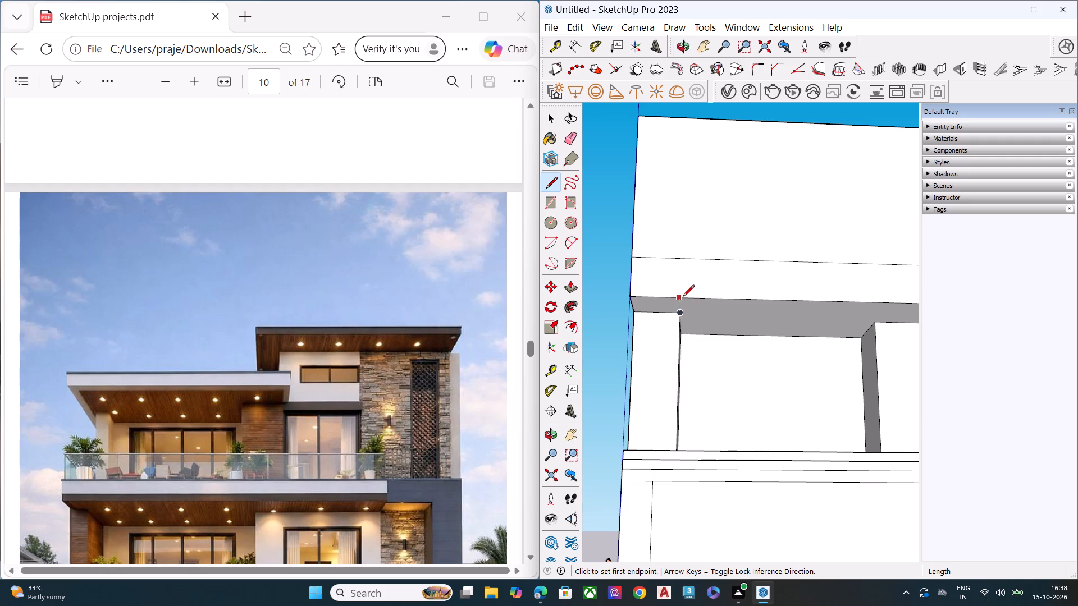
click(683, 259)
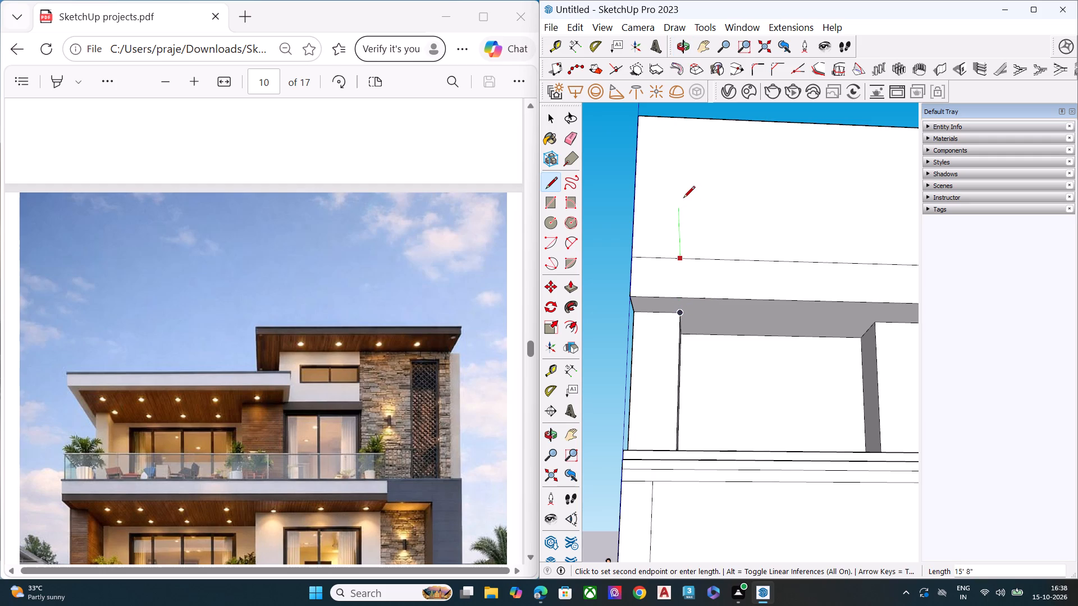
middle_drag(674, 141, 679, 255)
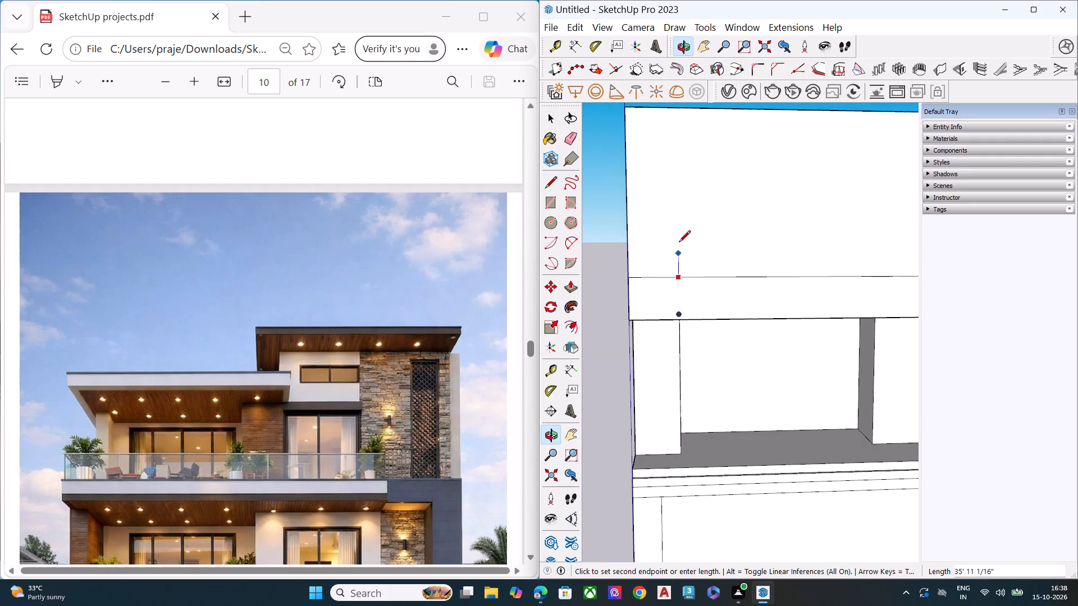
scroll(677, 229, down, 9)
scroll(671, 189, up, 4)
scroll(671, 189, down, 1)
scroll(671, 189, up, 3)
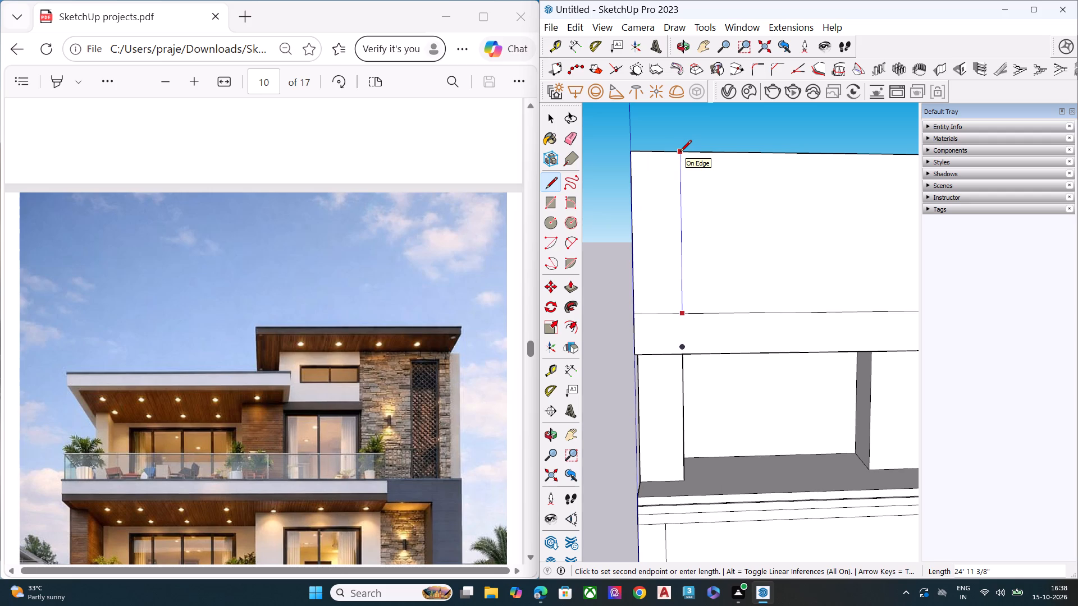
click(680, 151)
key(space)
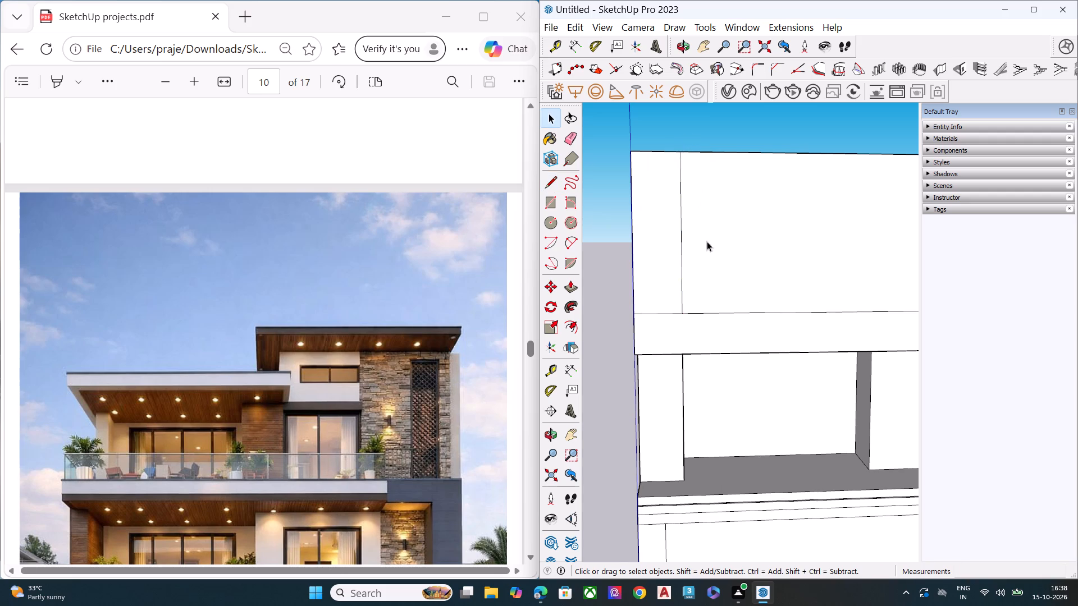
Draw a second vertical line about 24' 11" tall just inside the first, from the floor band to the upper storey's top edge.
key(l)
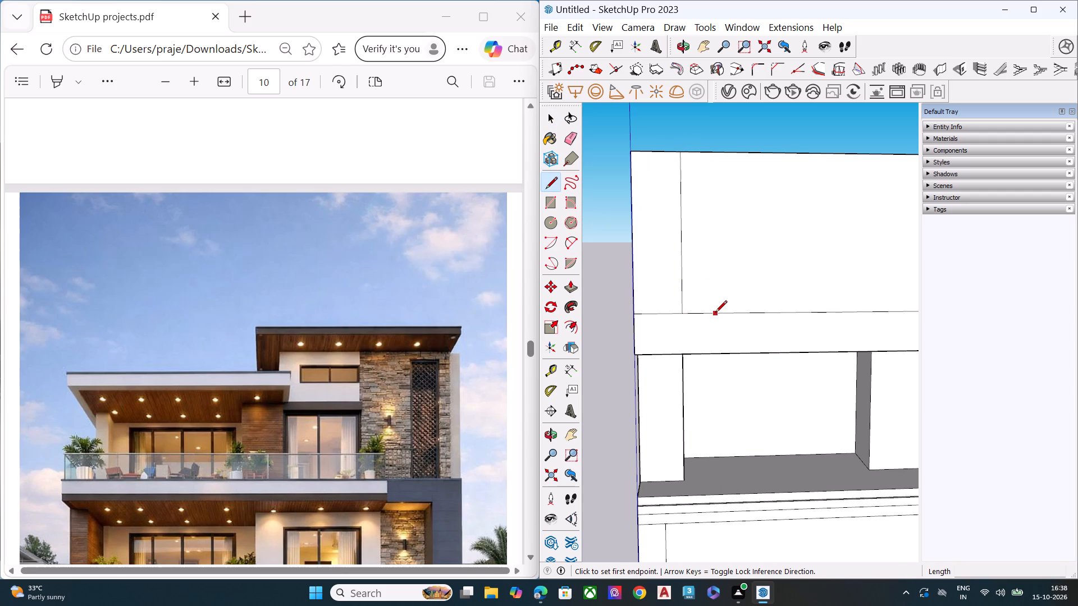
click(712, 313)
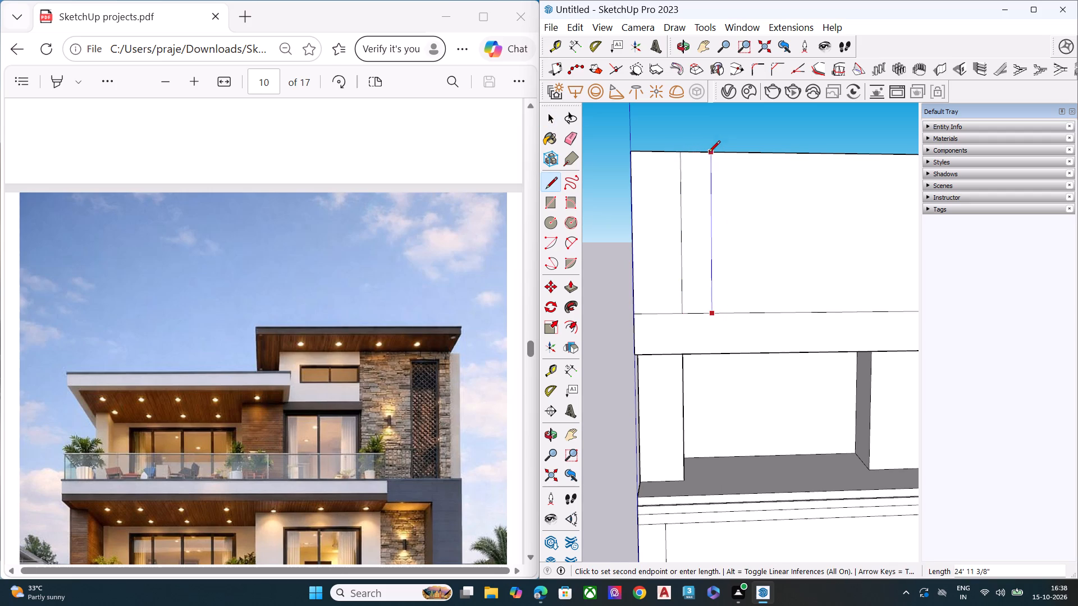
click(712, 154)
key(space)
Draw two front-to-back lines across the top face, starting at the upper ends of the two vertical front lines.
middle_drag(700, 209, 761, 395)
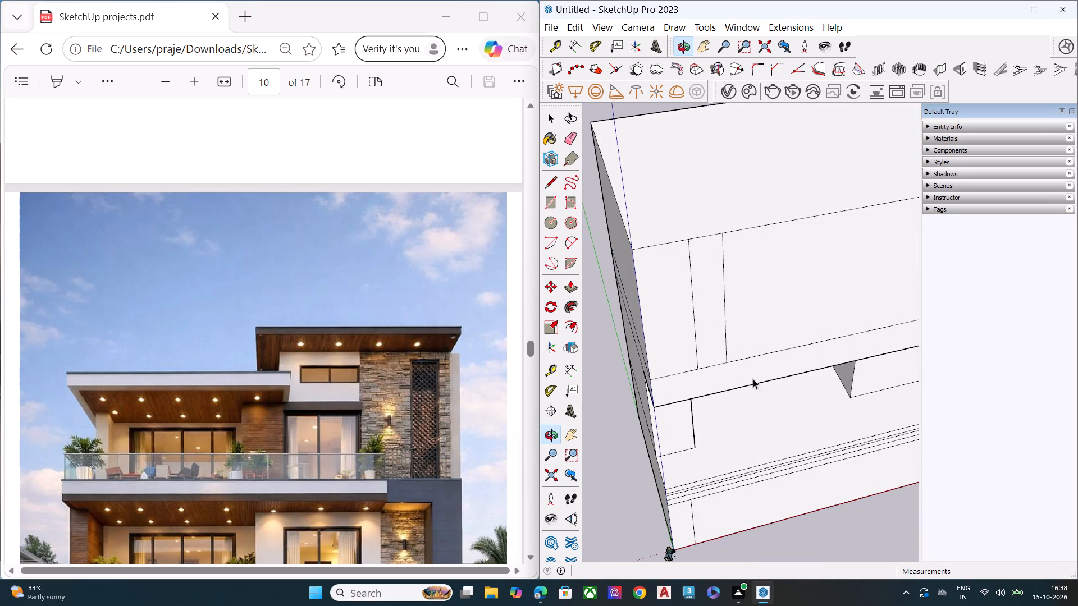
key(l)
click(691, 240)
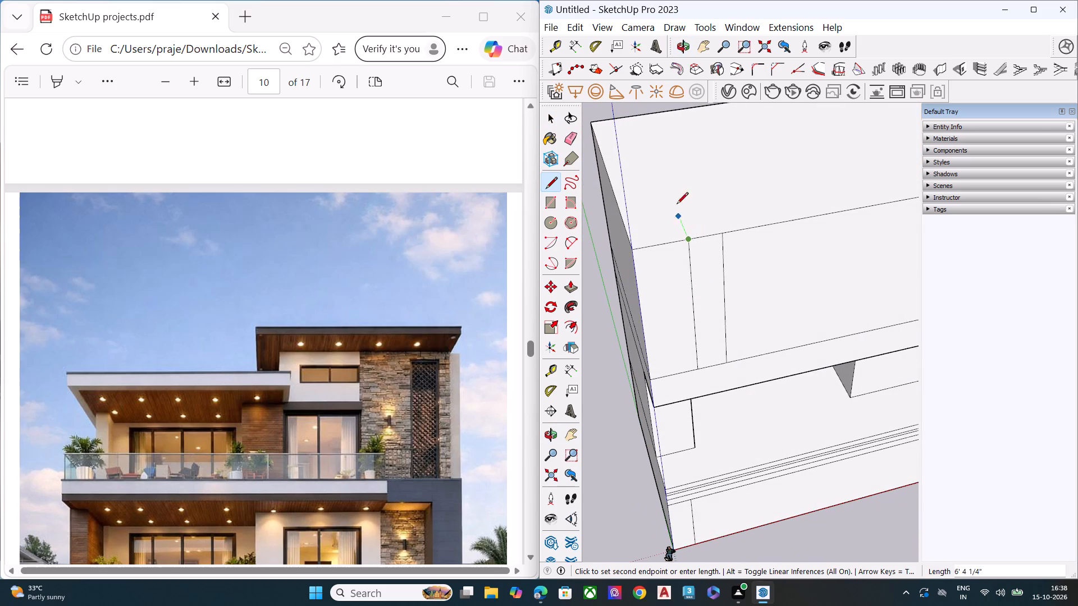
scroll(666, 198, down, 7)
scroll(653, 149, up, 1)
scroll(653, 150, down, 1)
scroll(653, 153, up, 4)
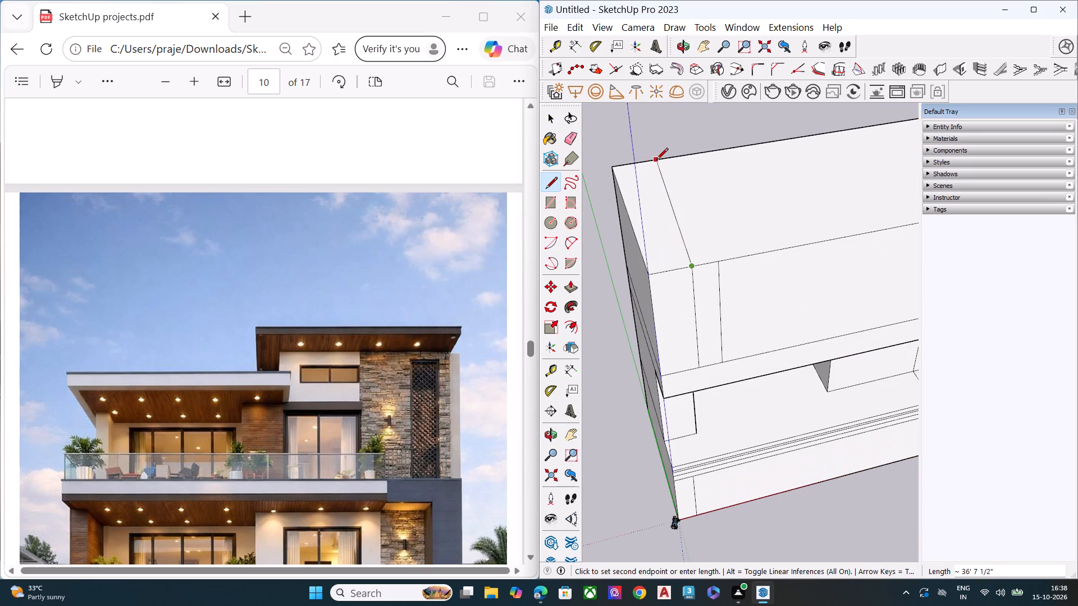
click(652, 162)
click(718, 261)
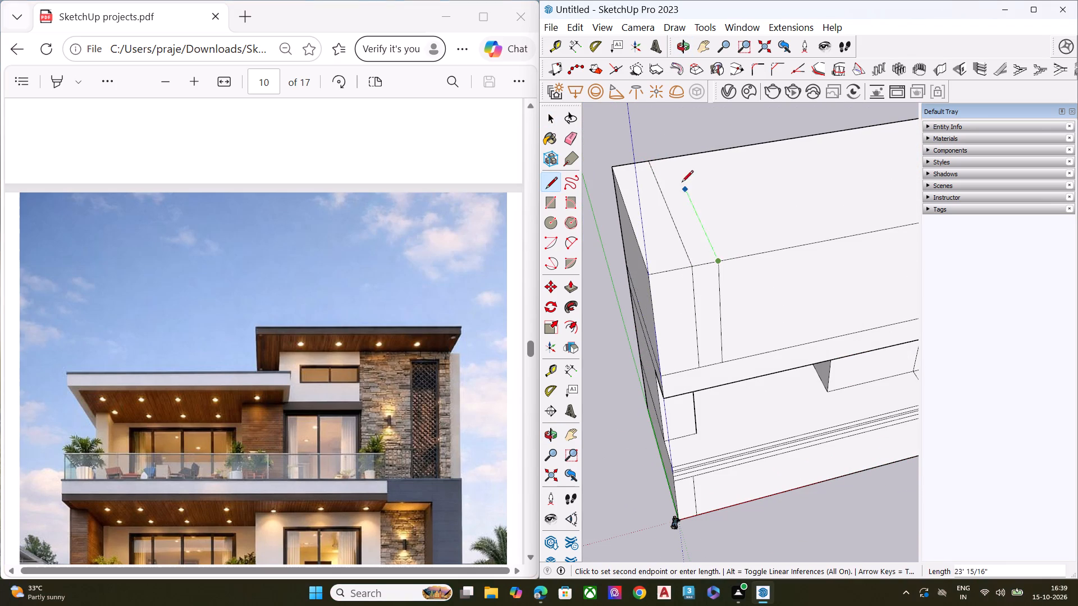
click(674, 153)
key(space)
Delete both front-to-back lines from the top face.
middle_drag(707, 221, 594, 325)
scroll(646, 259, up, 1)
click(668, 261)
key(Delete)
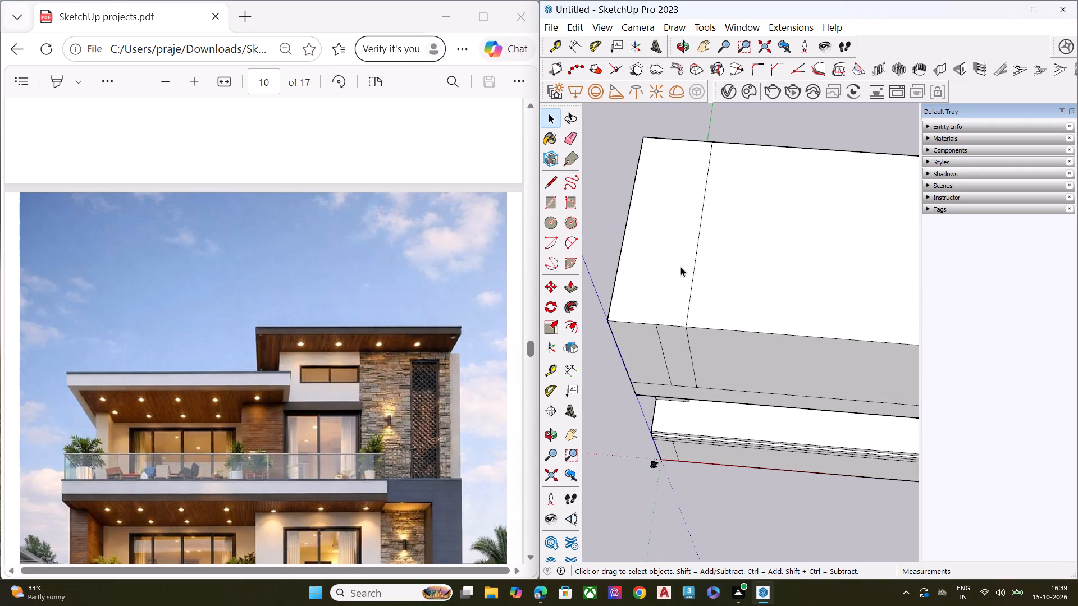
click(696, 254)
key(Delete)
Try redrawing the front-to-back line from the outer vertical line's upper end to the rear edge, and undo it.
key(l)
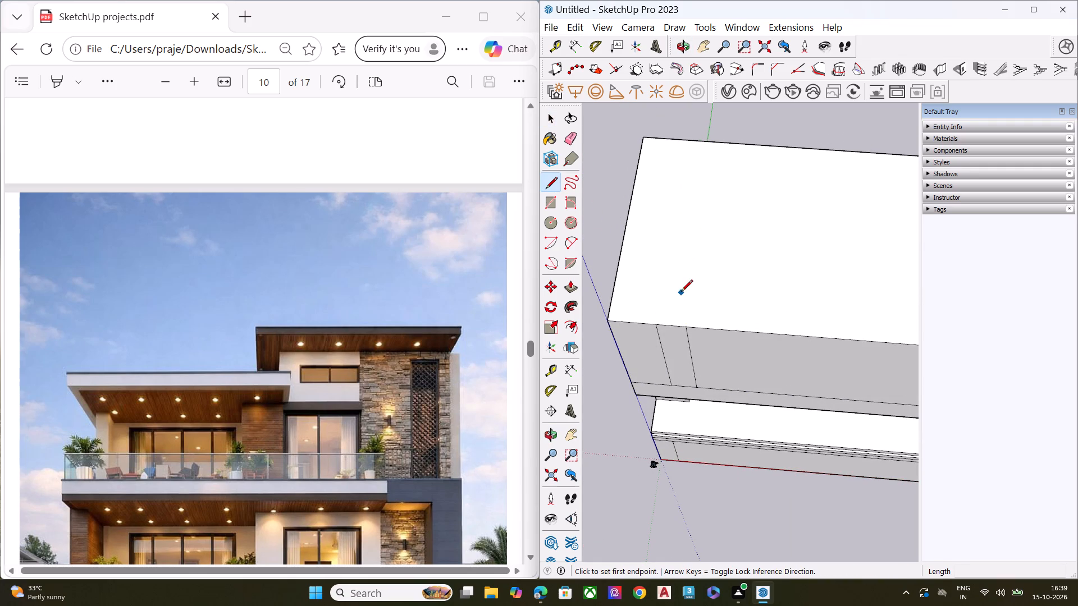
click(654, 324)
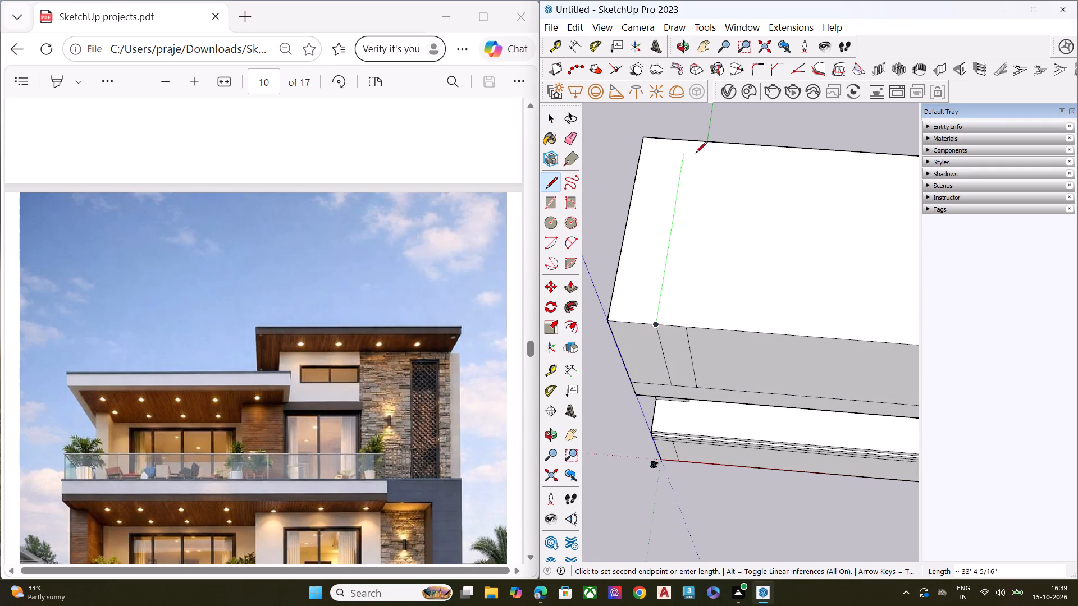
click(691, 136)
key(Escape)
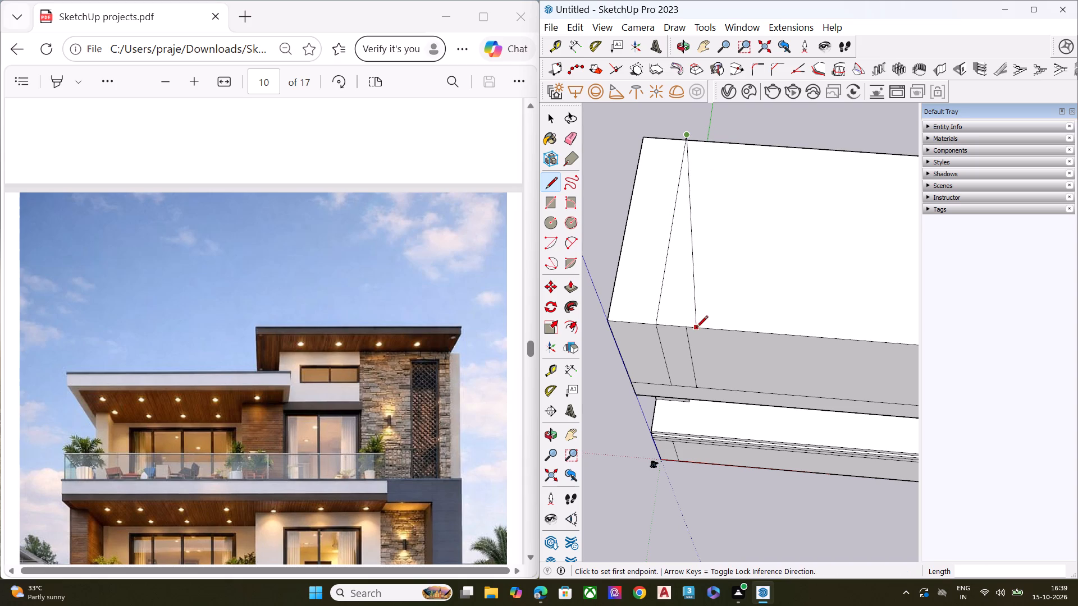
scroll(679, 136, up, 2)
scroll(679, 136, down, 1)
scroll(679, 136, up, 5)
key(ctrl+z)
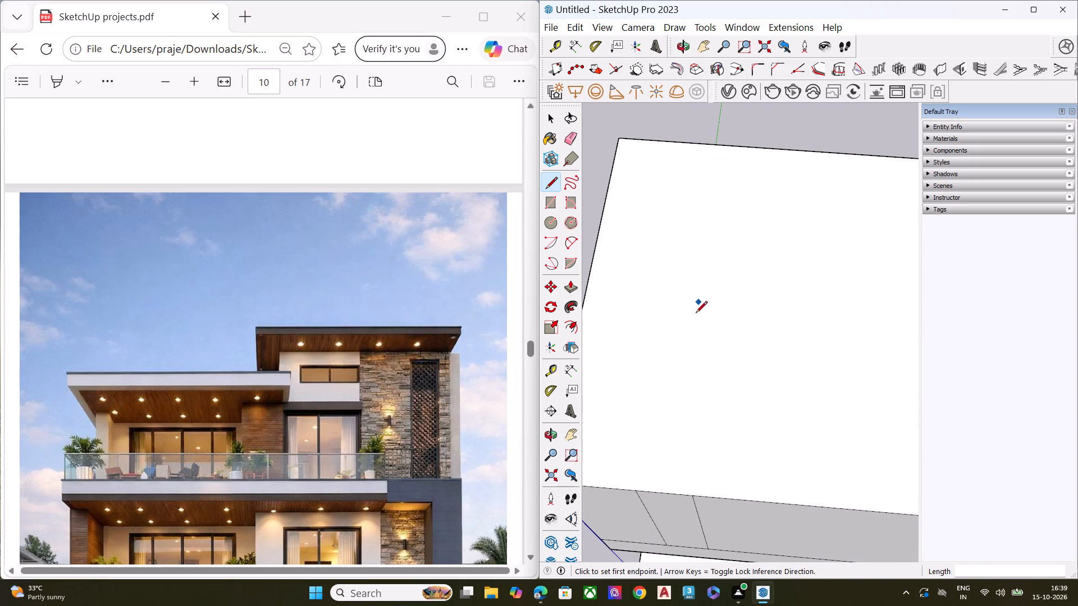
Draw two parallel lines about 36' 7" long across the top face, from the two vertical front lines' upper ends to the rear edge.
scroll(696, 313, down, 2)
click(646, 459)
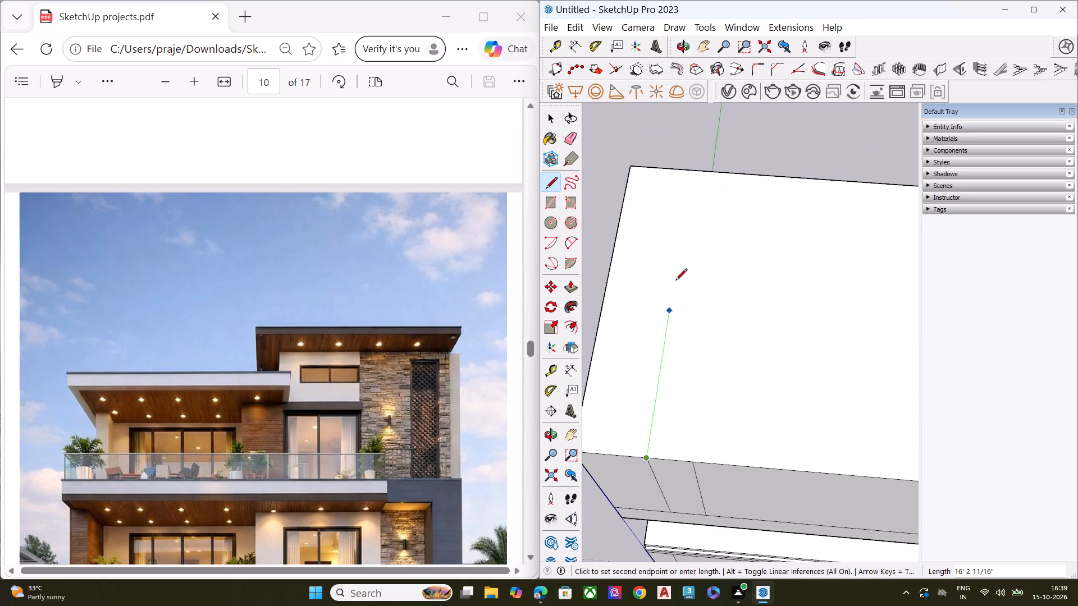
click(696, 171)
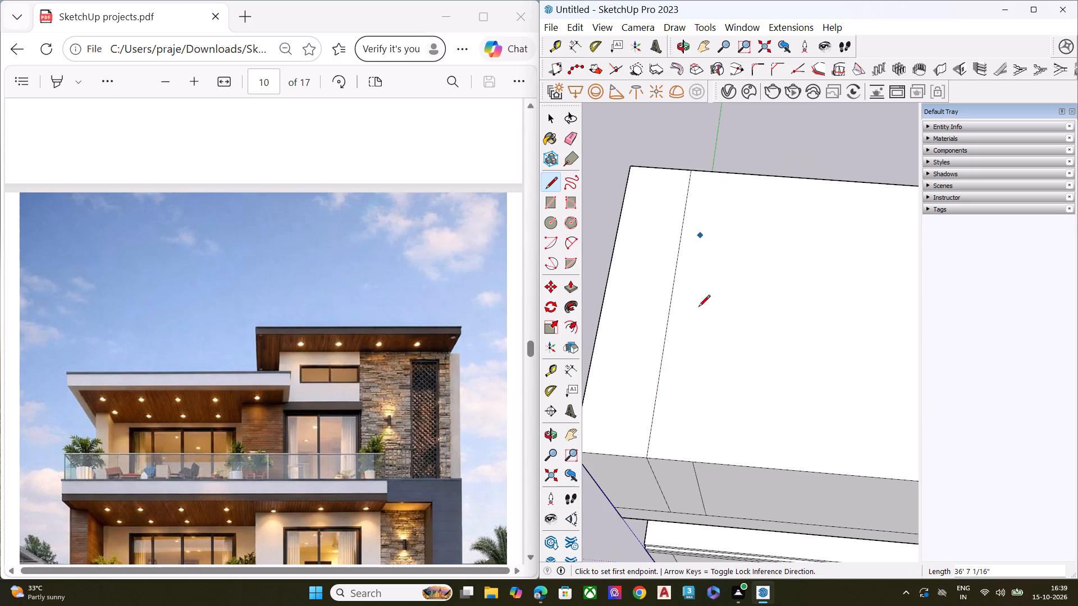
click(693, 463)
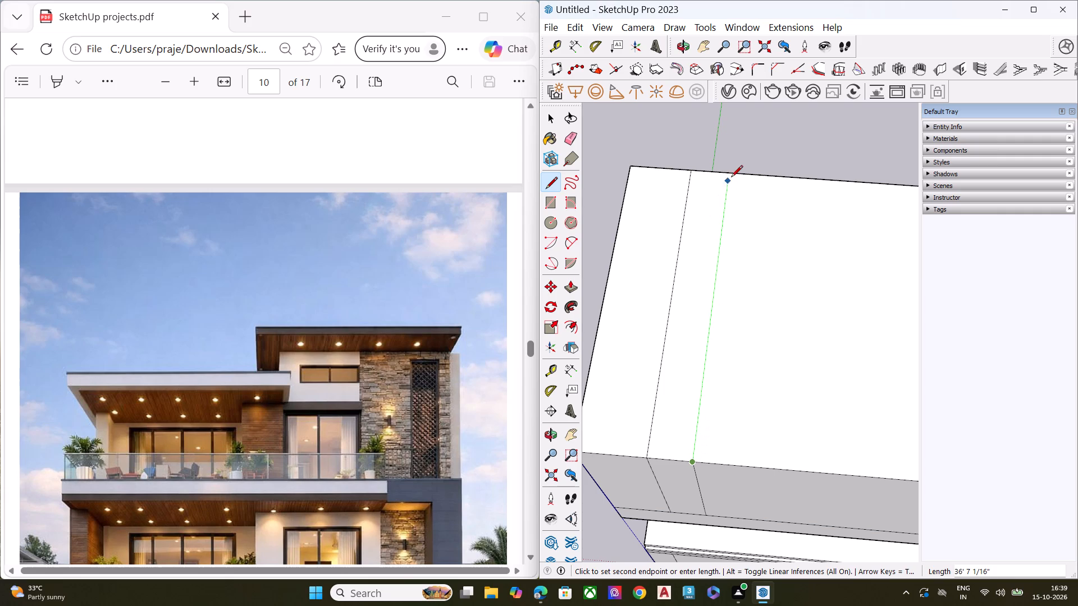
click(732, 174)
key(space)
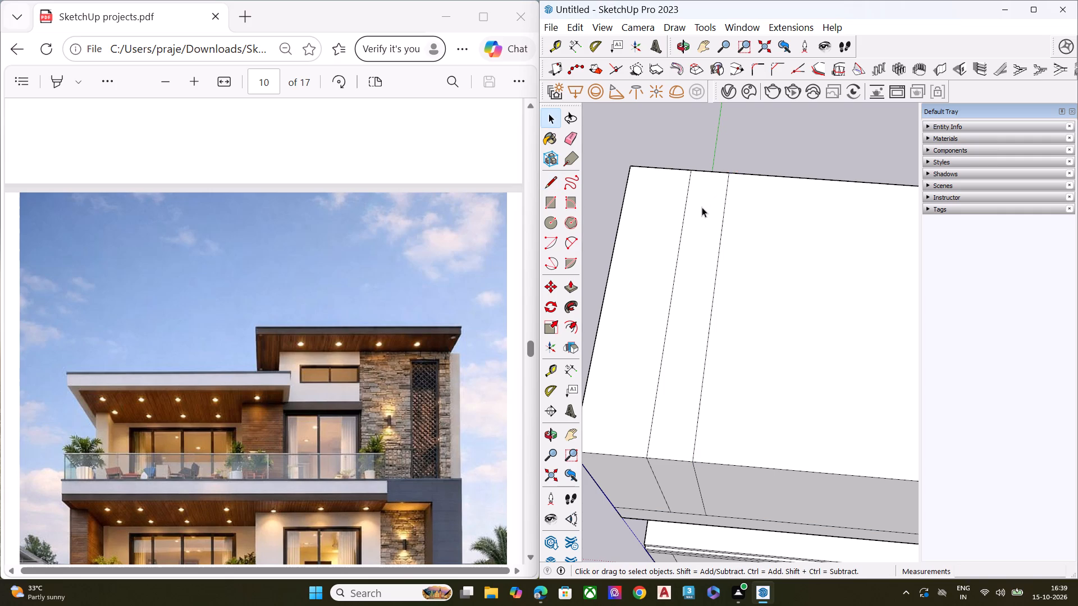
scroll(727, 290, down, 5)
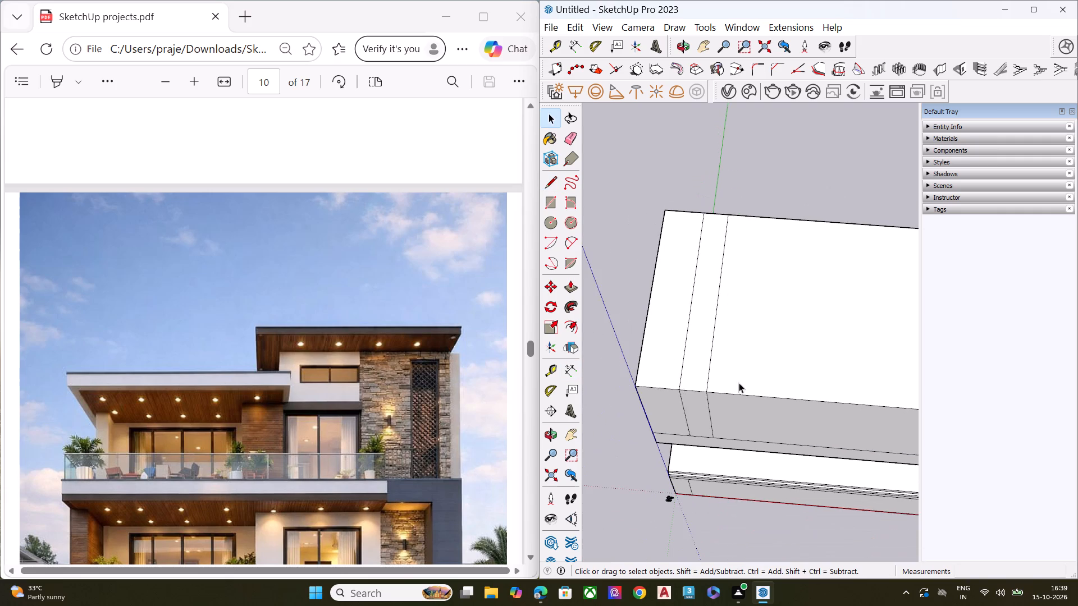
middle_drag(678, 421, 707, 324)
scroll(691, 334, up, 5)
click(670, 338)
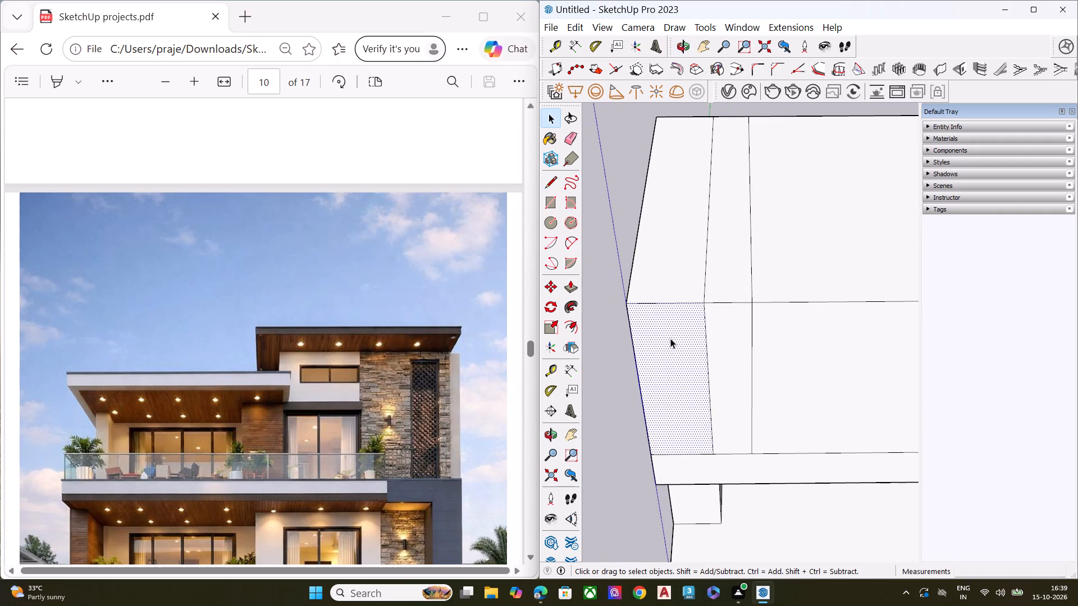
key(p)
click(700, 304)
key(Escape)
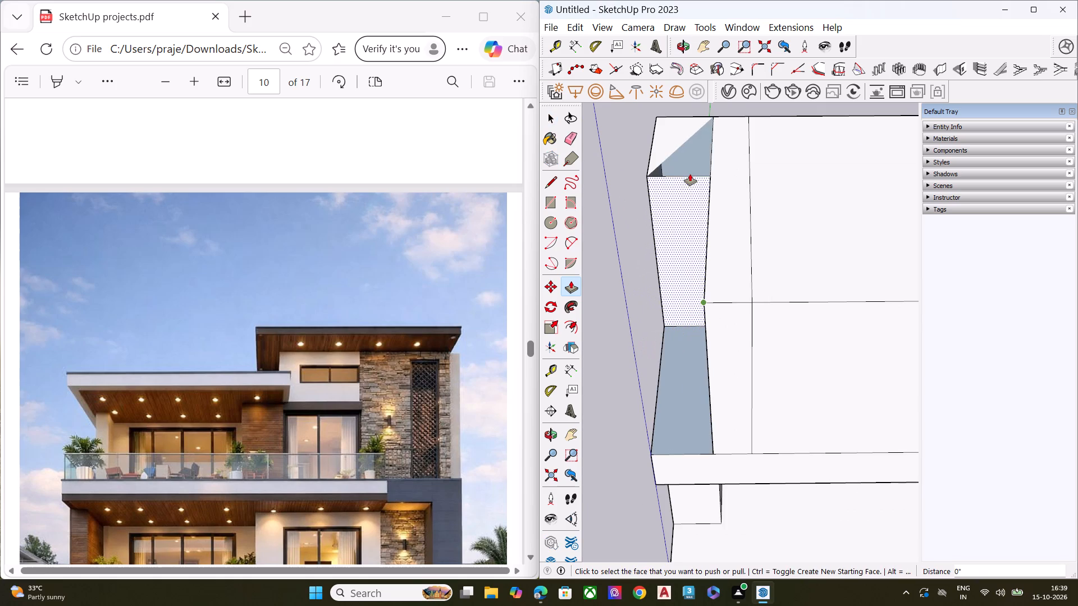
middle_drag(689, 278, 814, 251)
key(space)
Draw two vertical lines about 24' 11" down the upper storey's rear face, from the rear ends of the two top-face lines to the horizontal edge below.
middle_drag(688, 313, 736, 256)
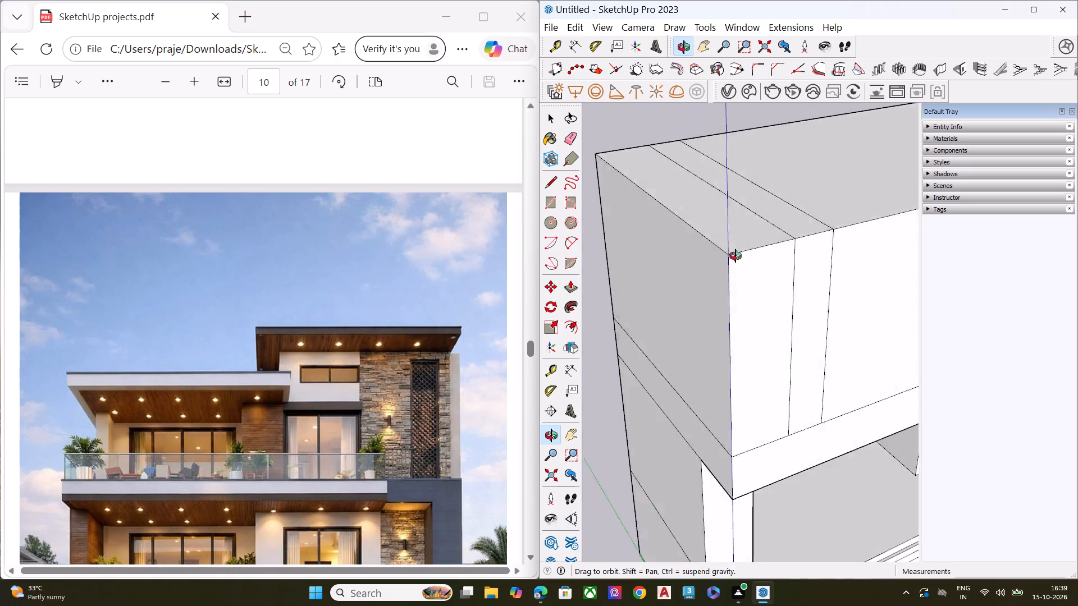
middle_drag(736, 256, 881, 237)
scroll(677, 279, down, 6)
middle_drag(659, 295, 960, 292)
middle_drag(783, 297, 787, 277)
scroll(787, 277, up, 1)
key(l)
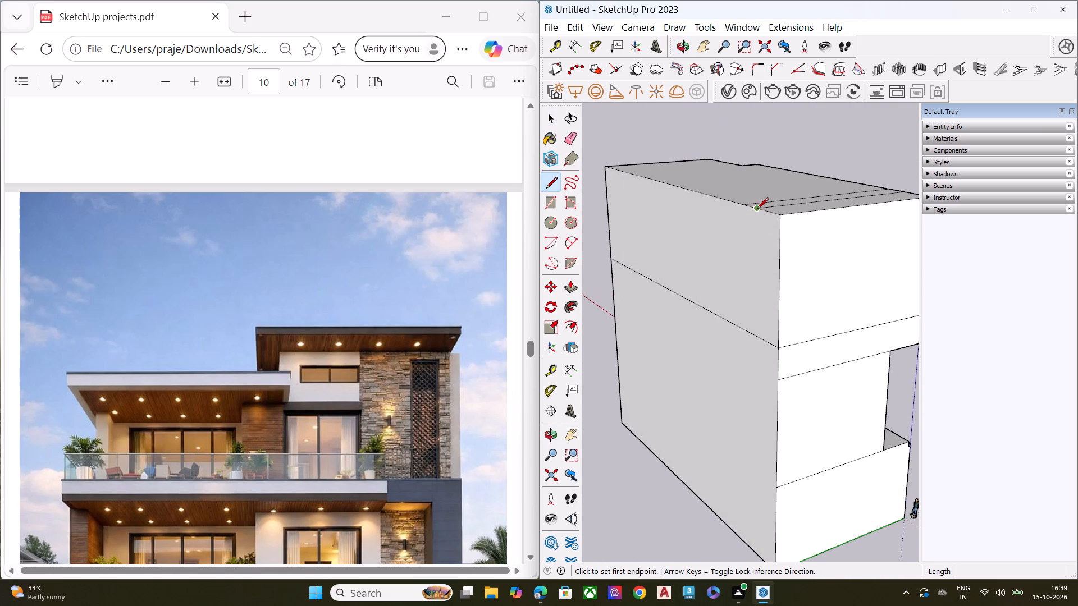
click(757, 210)
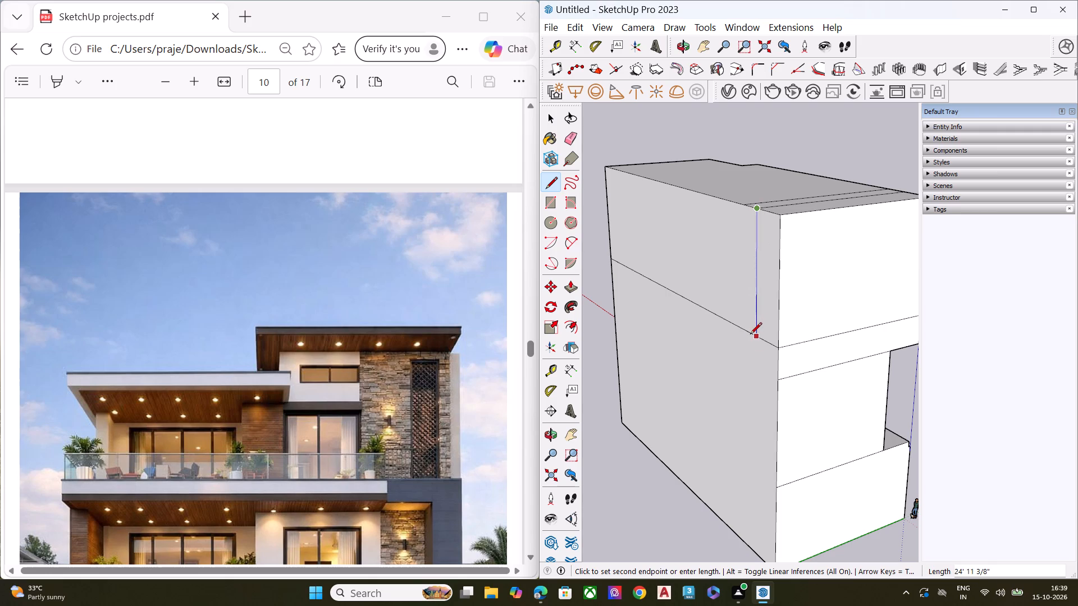
click(750, 335)
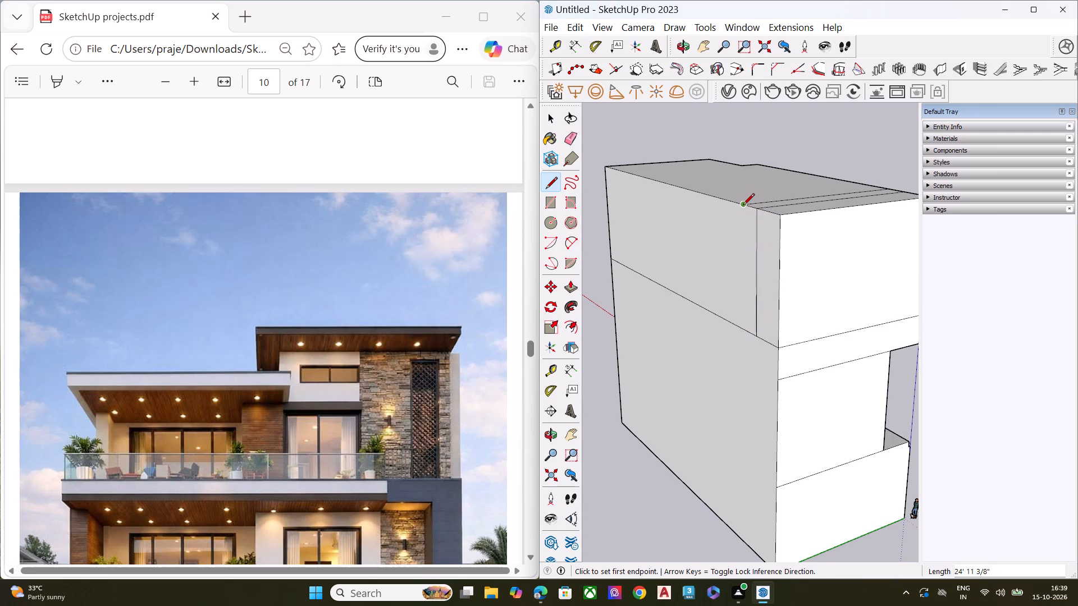
click(743, 206)
click(738, 328)
key(space)
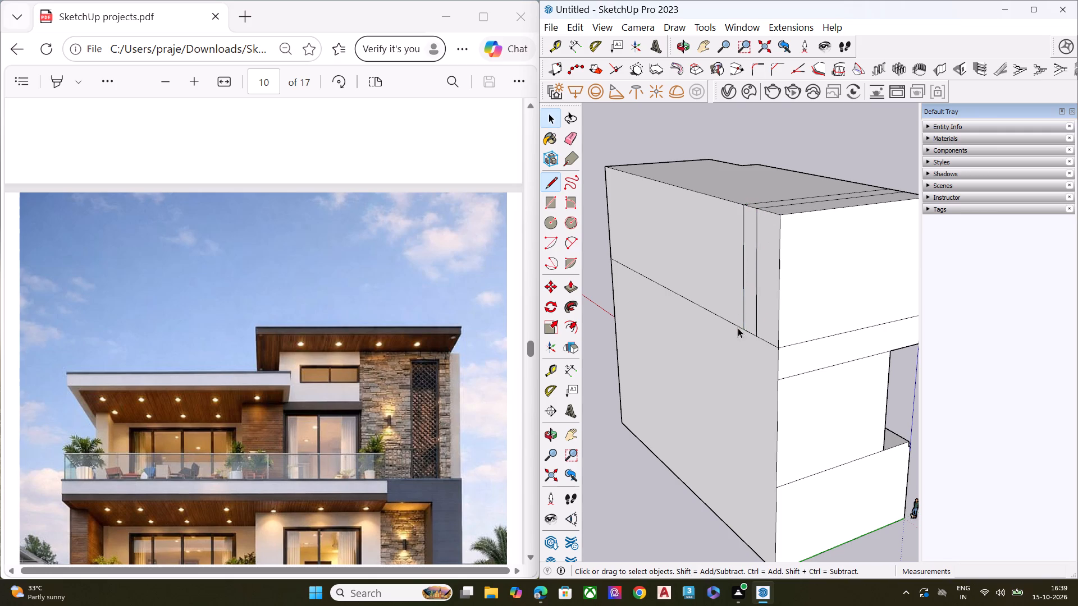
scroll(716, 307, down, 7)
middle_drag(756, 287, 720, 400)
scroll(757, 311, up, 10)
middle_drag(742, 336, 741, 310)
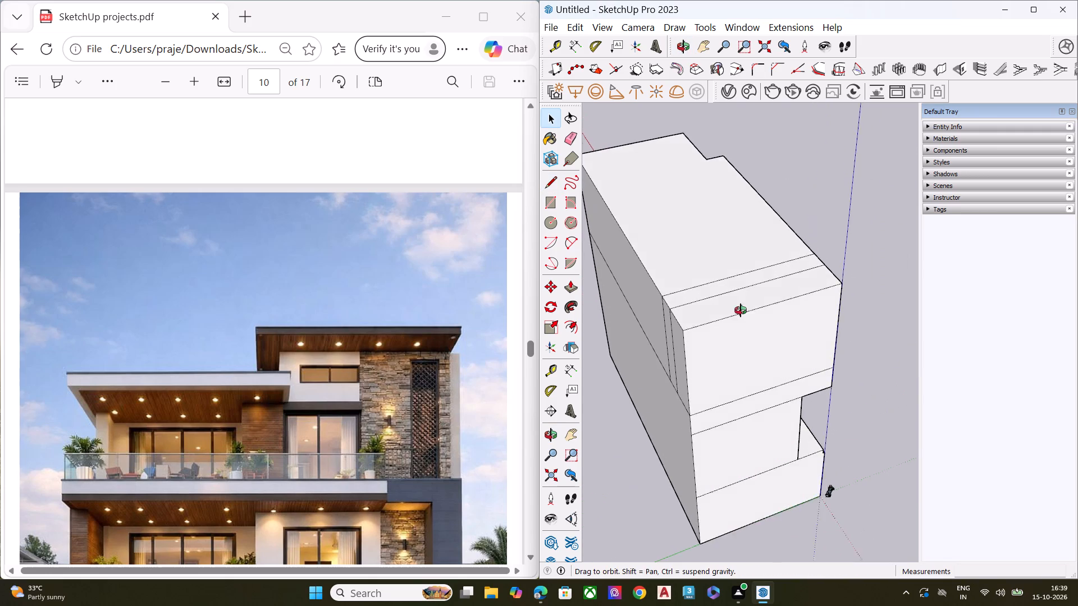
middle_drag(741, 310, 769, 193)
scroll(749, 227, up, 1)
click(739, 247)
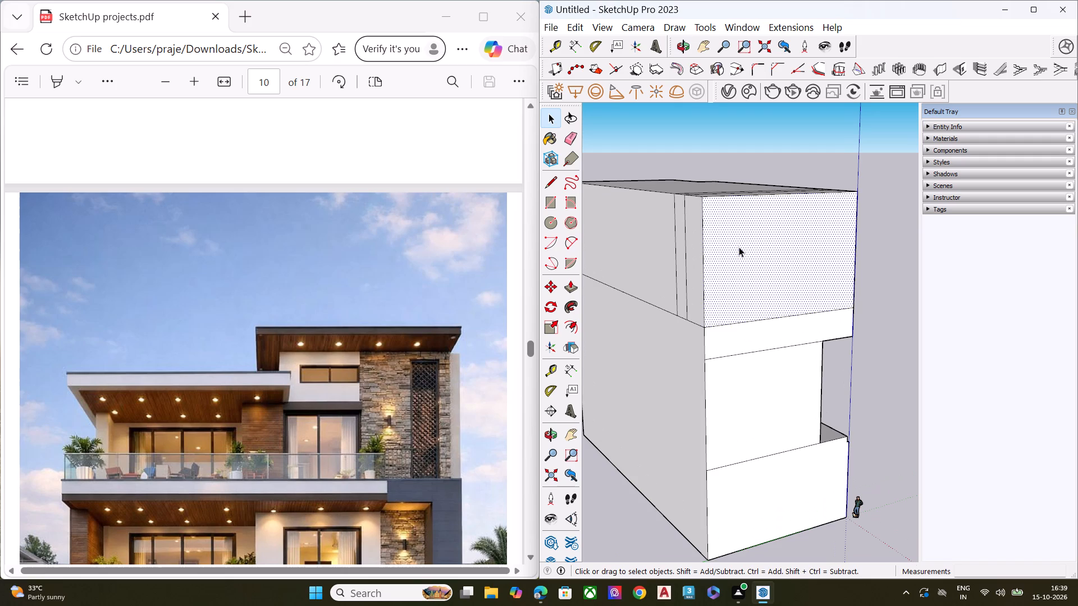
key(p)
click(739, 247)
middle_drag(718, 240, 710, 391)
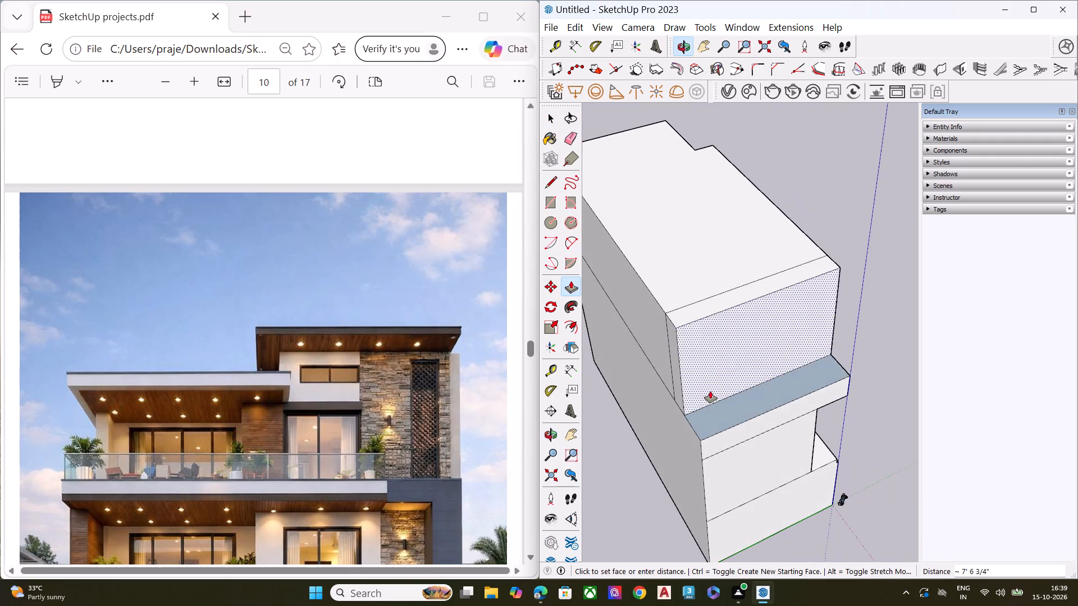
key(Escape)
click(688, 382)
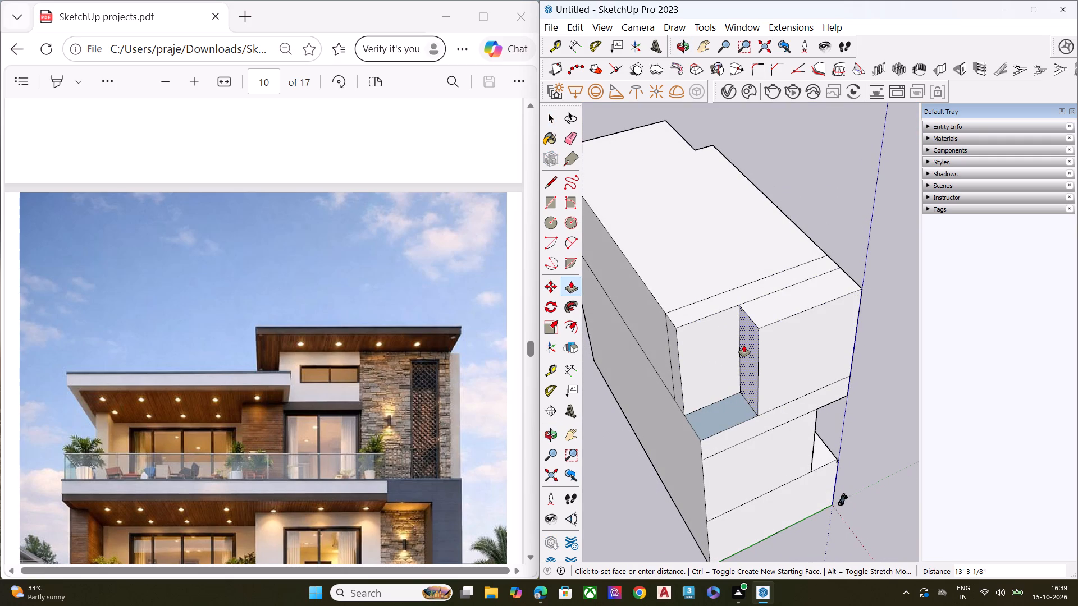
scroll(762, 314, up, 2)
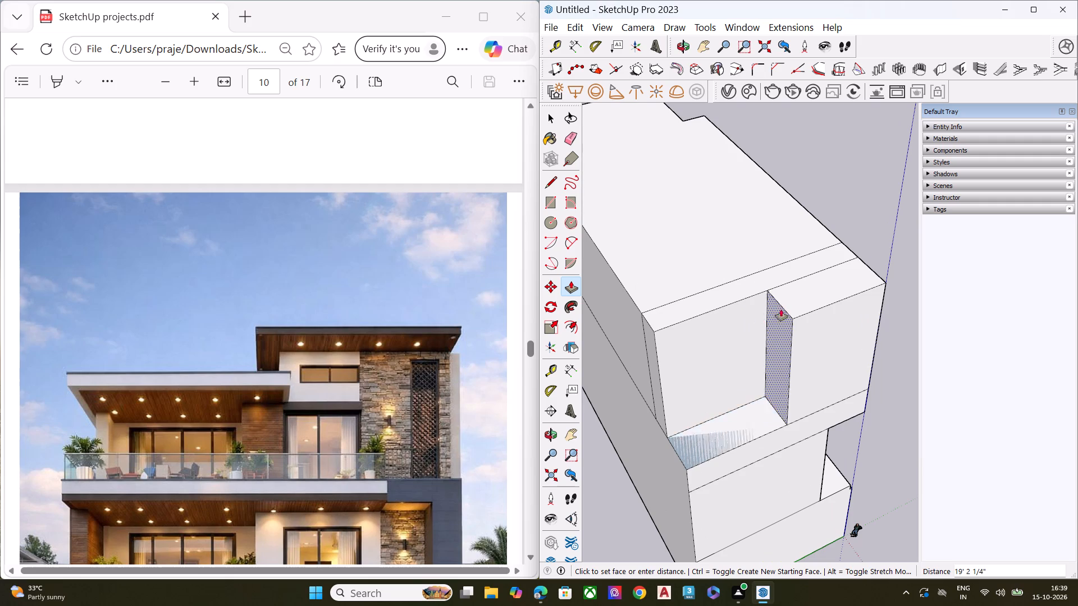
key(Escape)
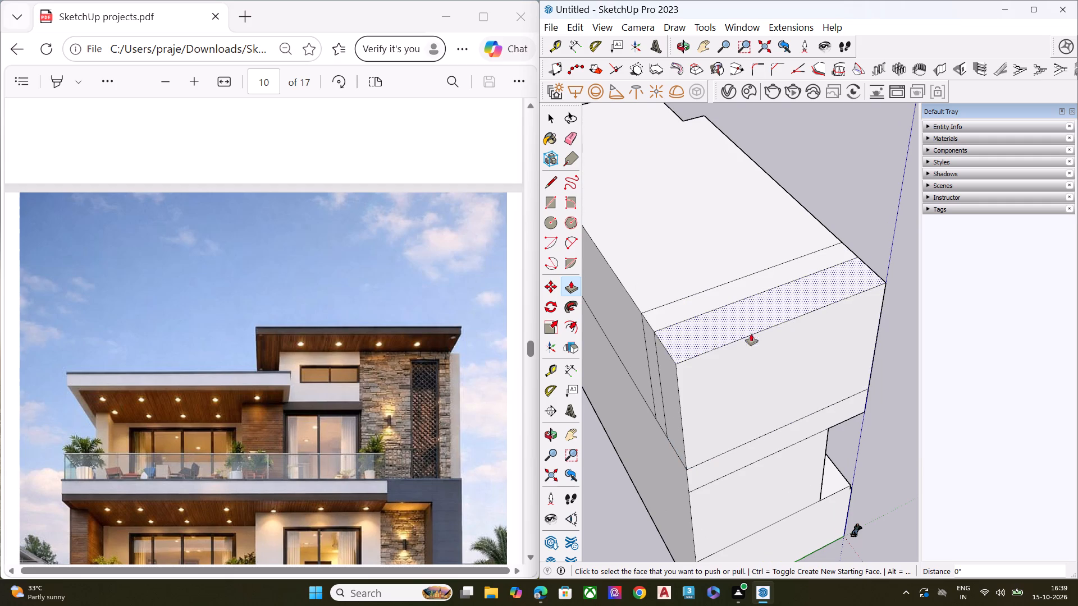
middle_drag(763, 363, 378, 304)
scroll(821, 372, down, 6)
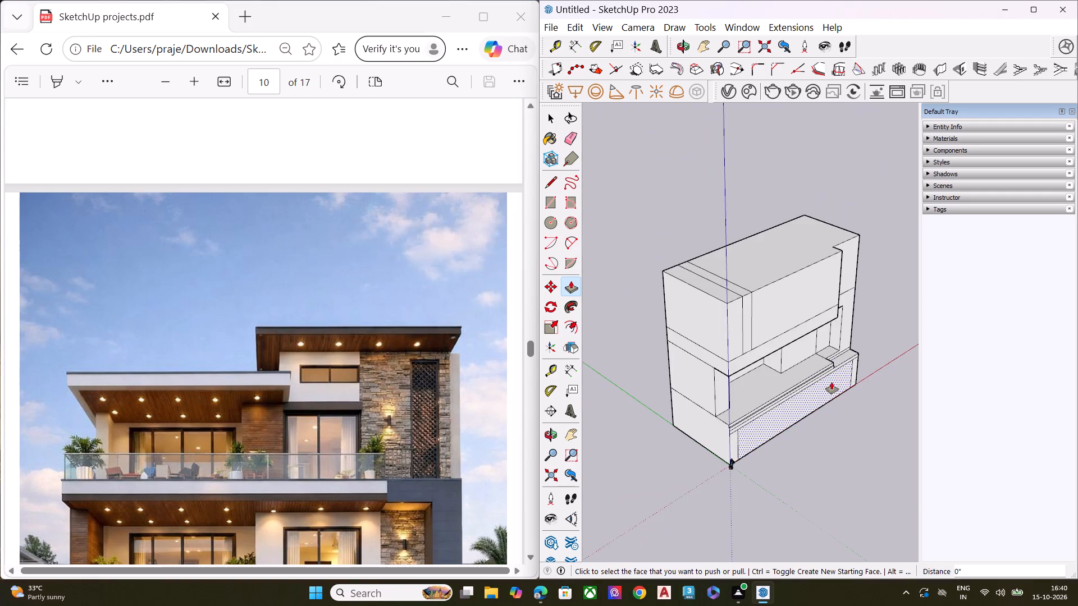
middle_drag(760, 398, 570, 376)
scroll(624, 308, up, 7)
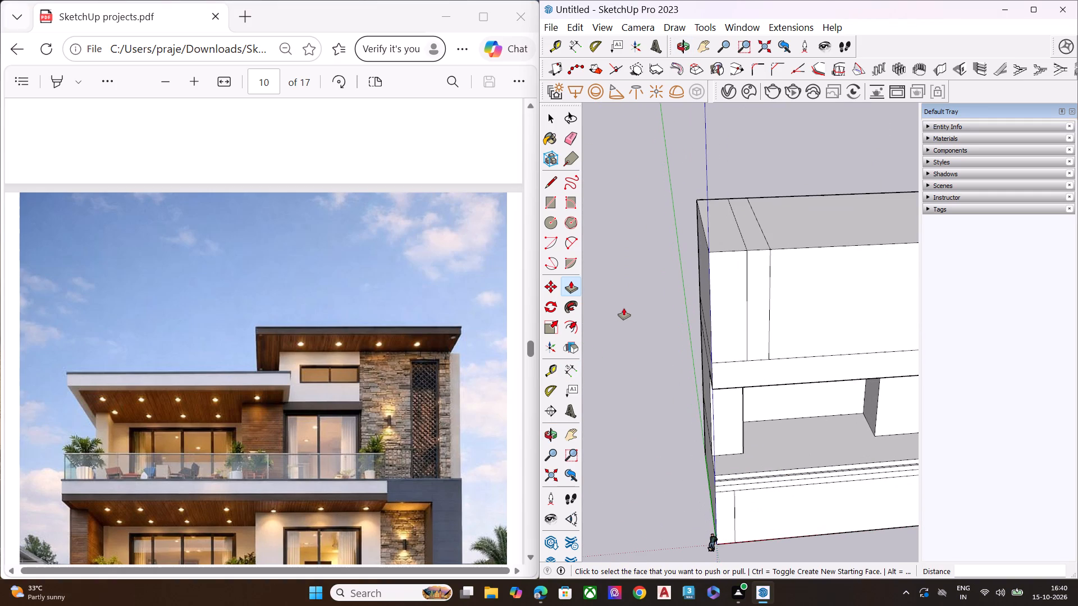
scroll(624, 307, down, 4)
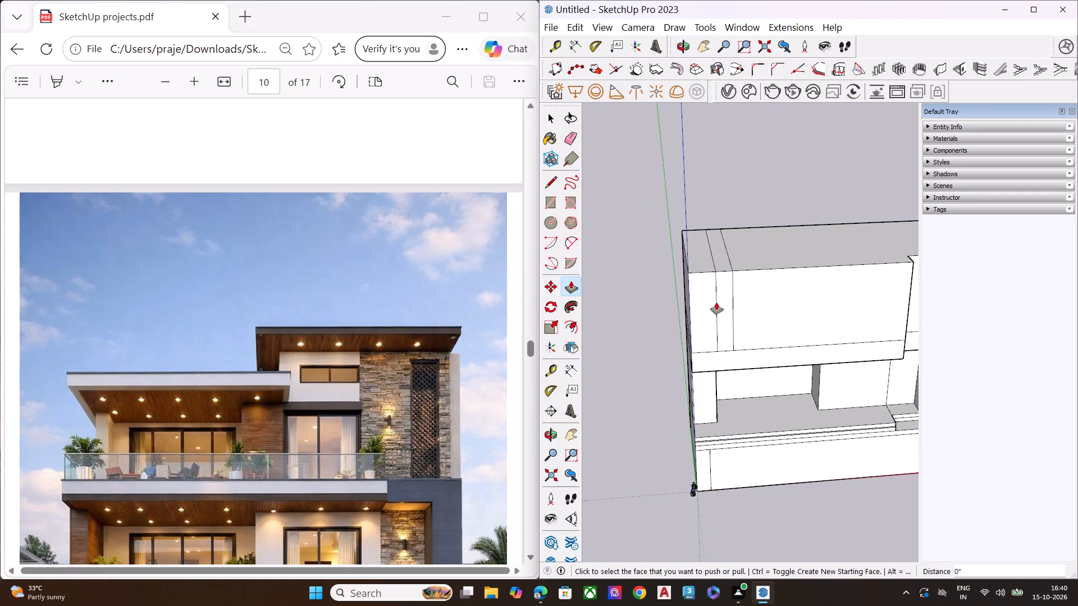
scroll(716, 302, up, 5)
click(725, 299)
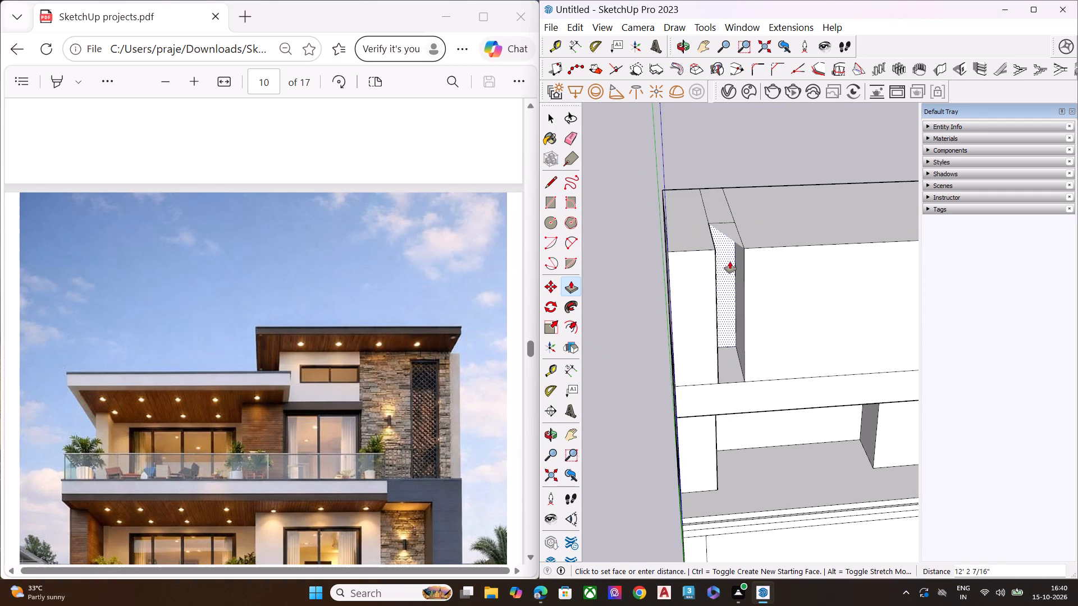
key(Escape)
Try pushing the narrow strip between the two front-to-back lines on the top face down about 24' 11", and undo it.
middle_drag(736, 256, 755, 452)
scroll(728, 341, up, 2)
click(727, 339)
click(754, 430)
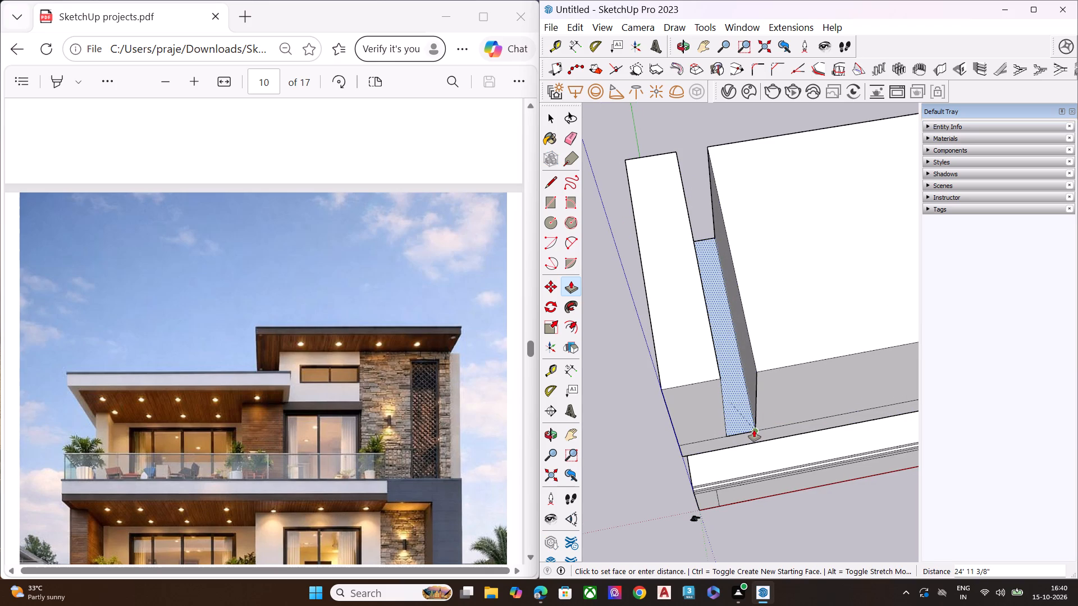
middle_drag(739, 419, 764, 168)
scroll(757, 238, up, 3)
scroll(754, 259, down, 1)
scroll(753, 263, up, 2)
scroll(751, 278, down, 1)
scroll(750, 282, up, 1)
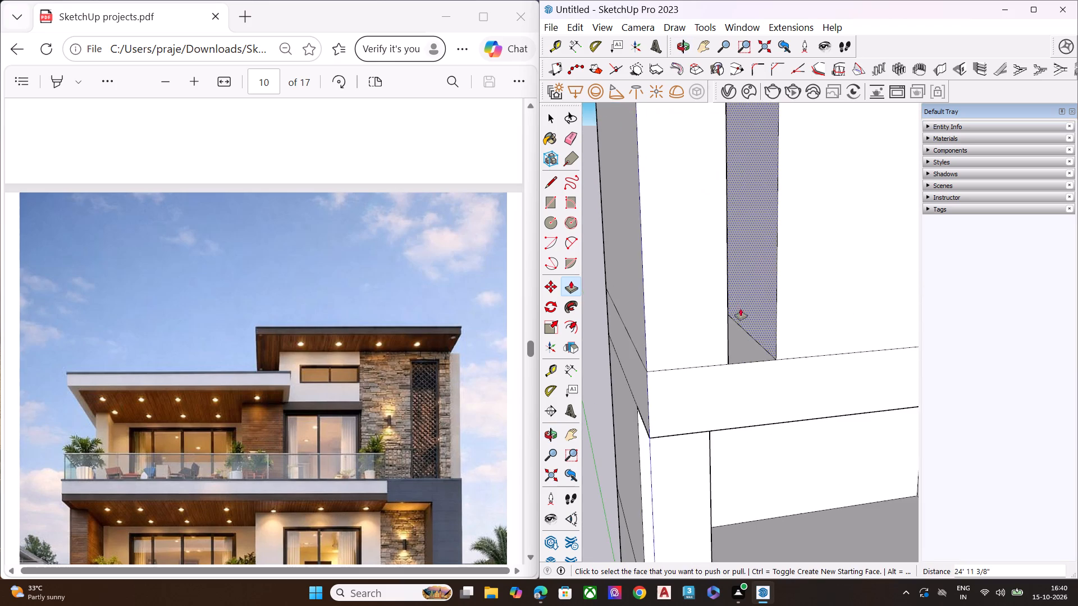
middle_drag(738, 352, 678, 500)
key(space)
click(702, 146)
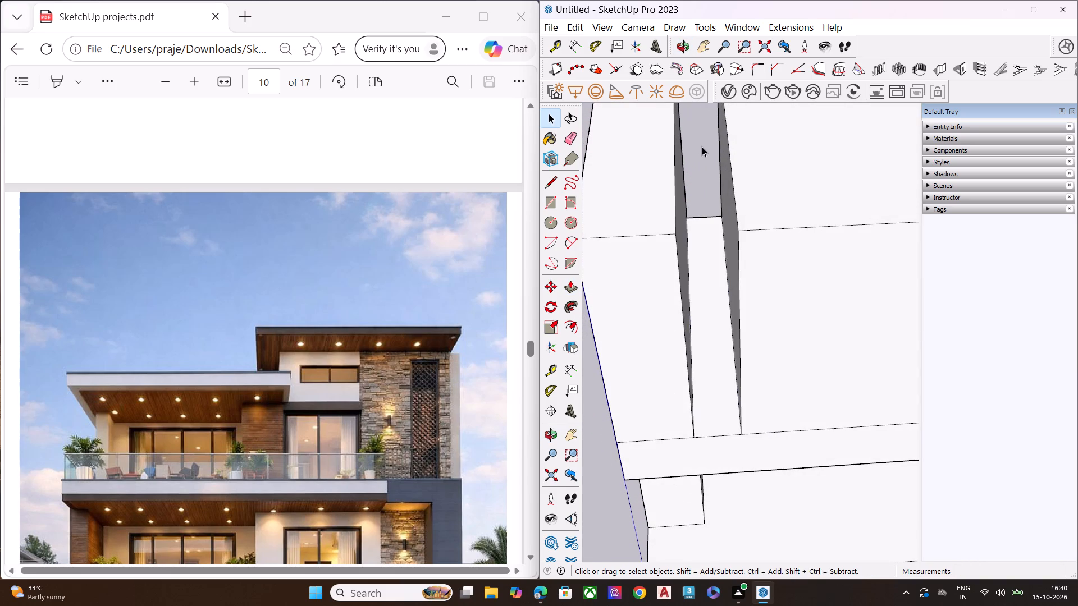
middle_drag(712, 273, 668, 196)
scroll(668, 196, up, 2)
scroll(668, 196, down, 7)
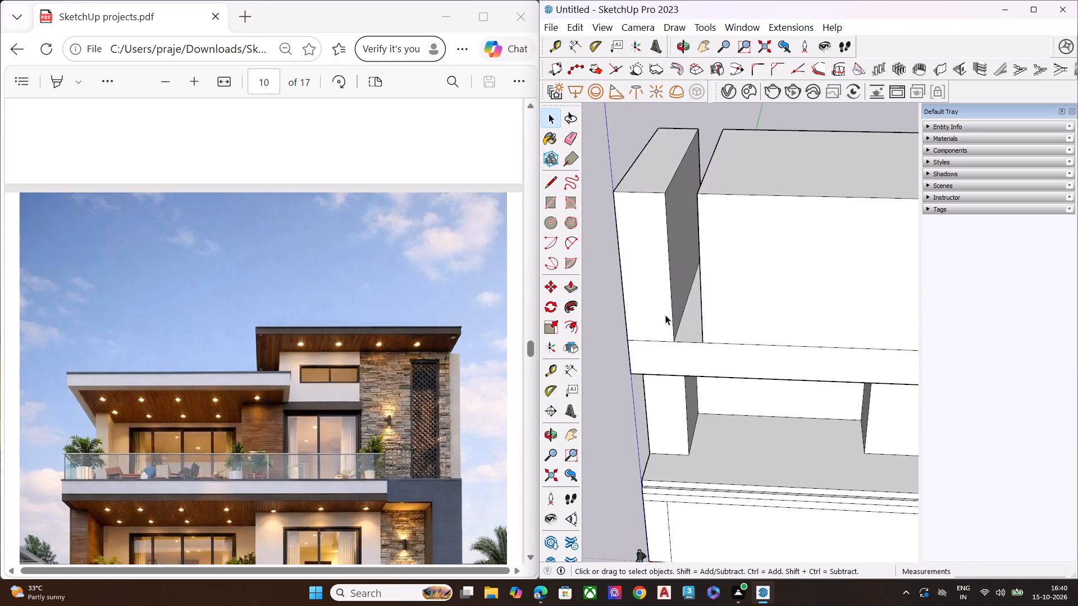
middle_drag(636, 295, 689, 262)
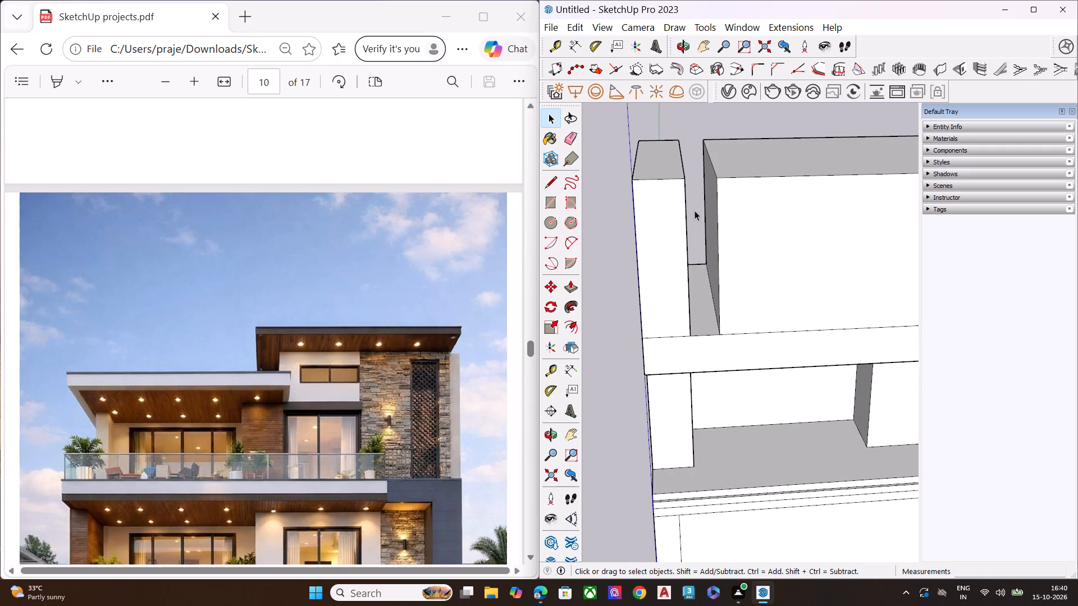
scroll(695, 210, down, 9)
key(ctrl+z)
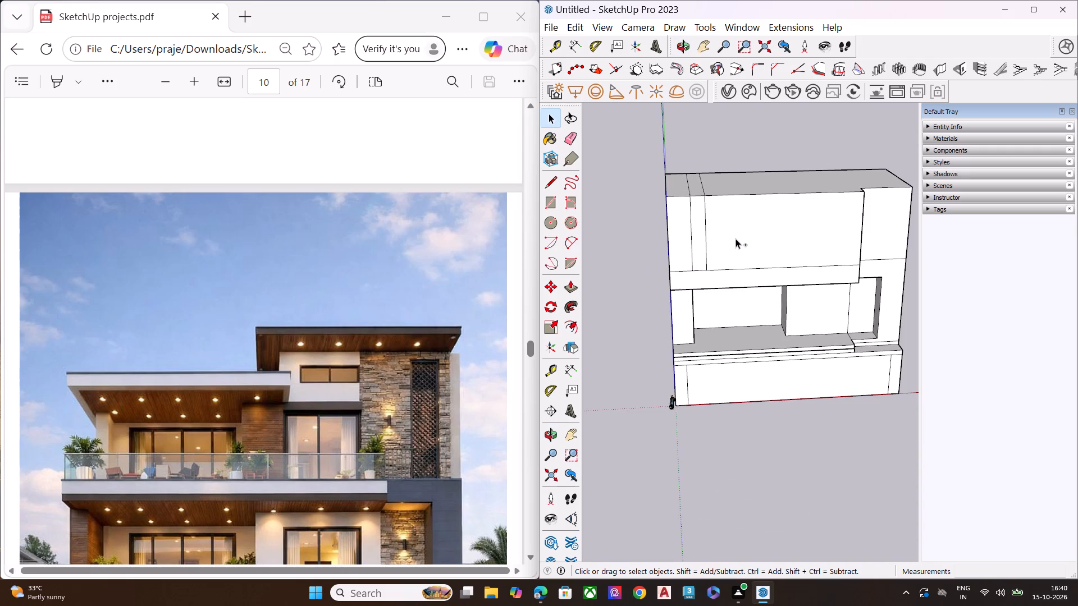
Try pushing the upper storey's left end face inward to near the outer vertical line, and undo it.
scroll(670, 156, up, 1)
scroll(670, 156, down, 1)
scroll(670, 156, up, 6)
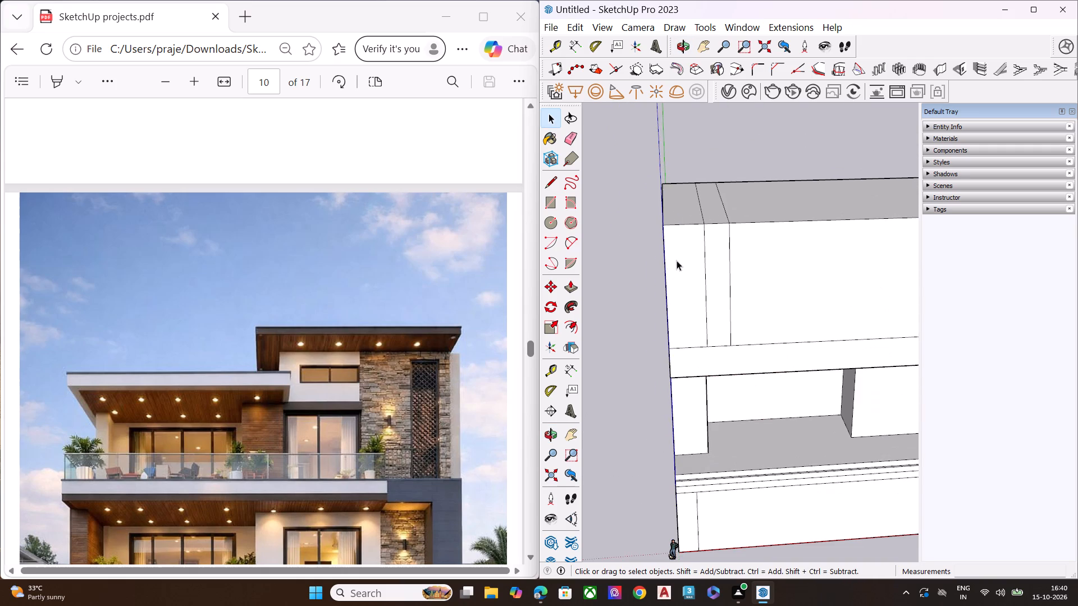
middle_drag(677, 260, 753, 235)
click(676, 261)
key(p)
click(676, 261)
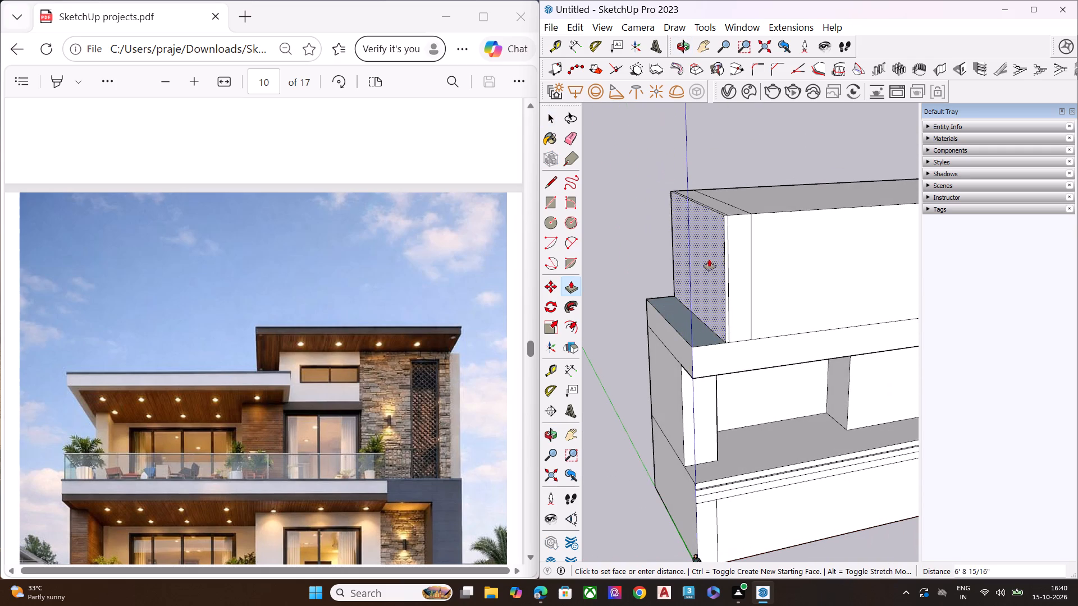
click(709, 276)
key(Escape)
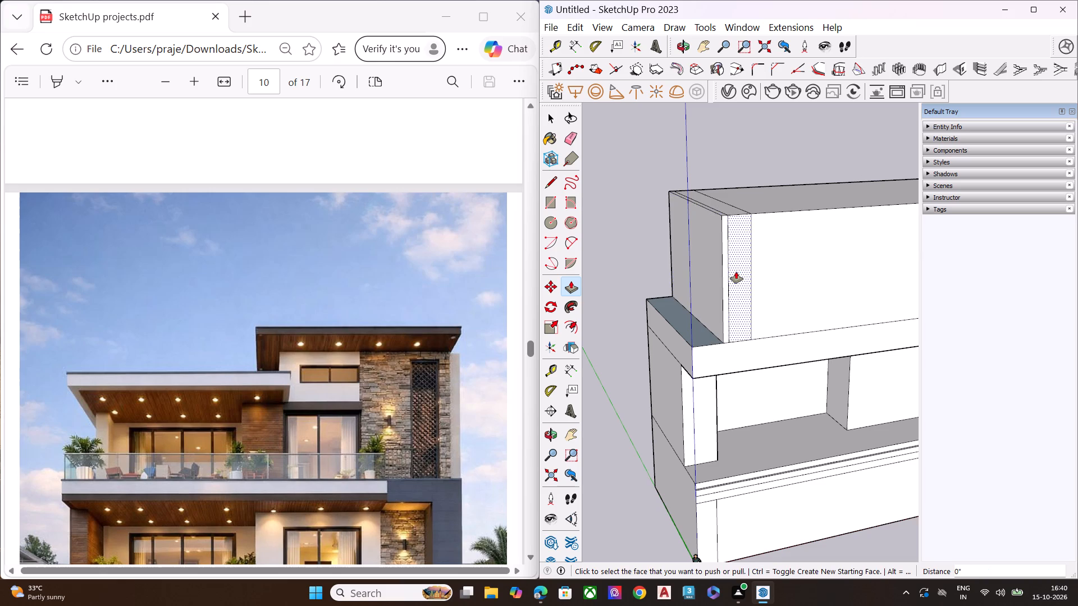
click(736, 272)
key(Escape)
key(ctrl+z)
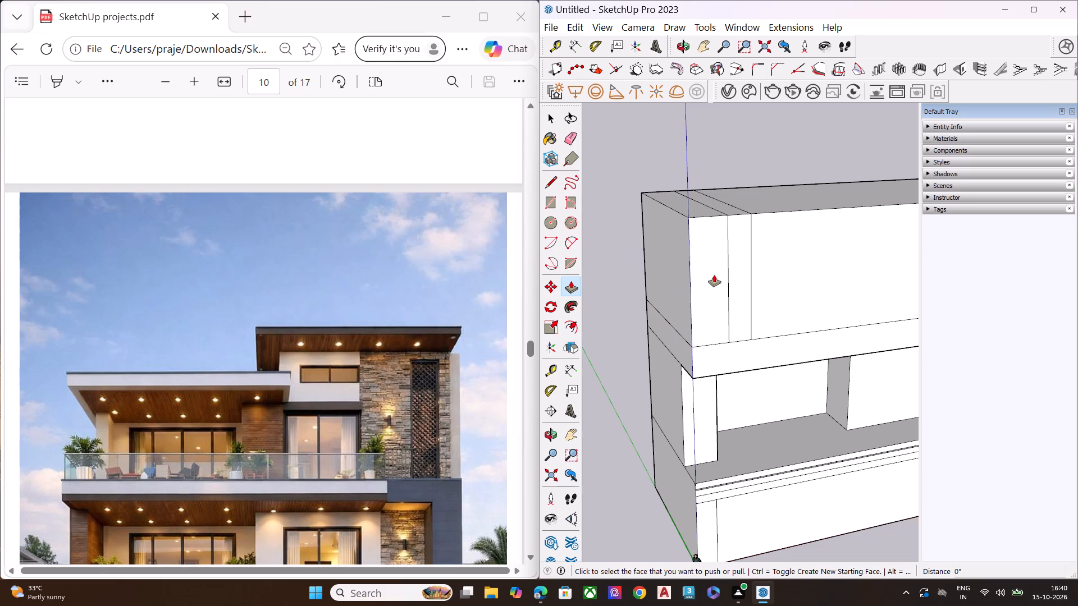
Undo the upper storey's dividing lines and its raising, going back to the roof slab above the recessed balcony.
key(ctrl+z)
key(ctrl+z)
key(ctrl+z)
key(ctrl+z)
key(ctrl+z)
key(ctrl+z)
key(ctrl+z)
key(ctrl+z)
key(ctrl+z)
key(ctrl+z)
key(ctrl+z)
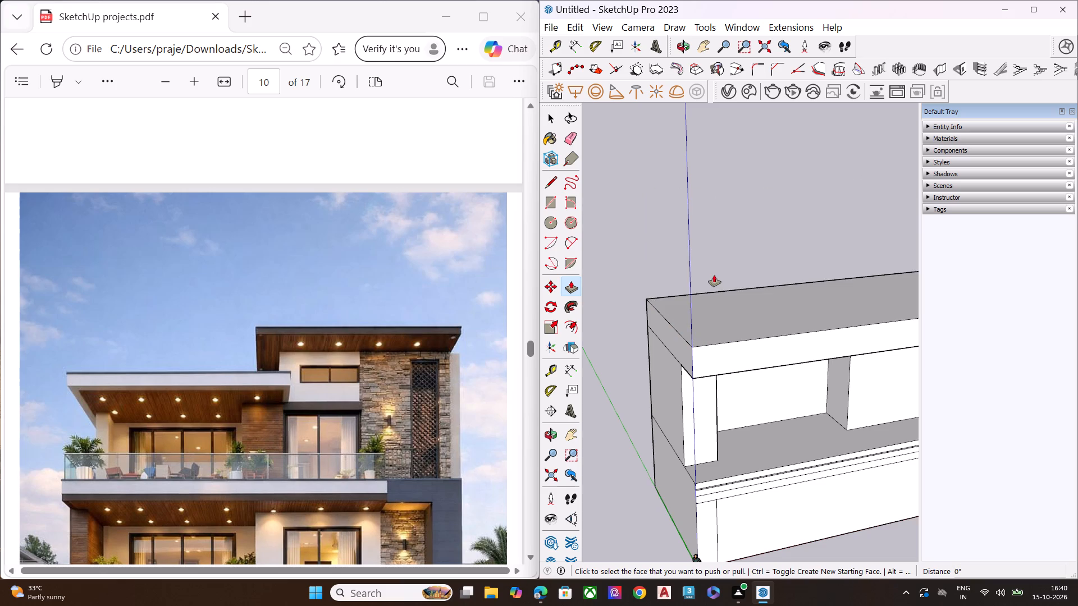
Push the top face of the roof slab down about 1' 9" to thin the slab.
scroll(712, 277, down, 7)
key(space)
middle_drag(773, 314, 599, 337)
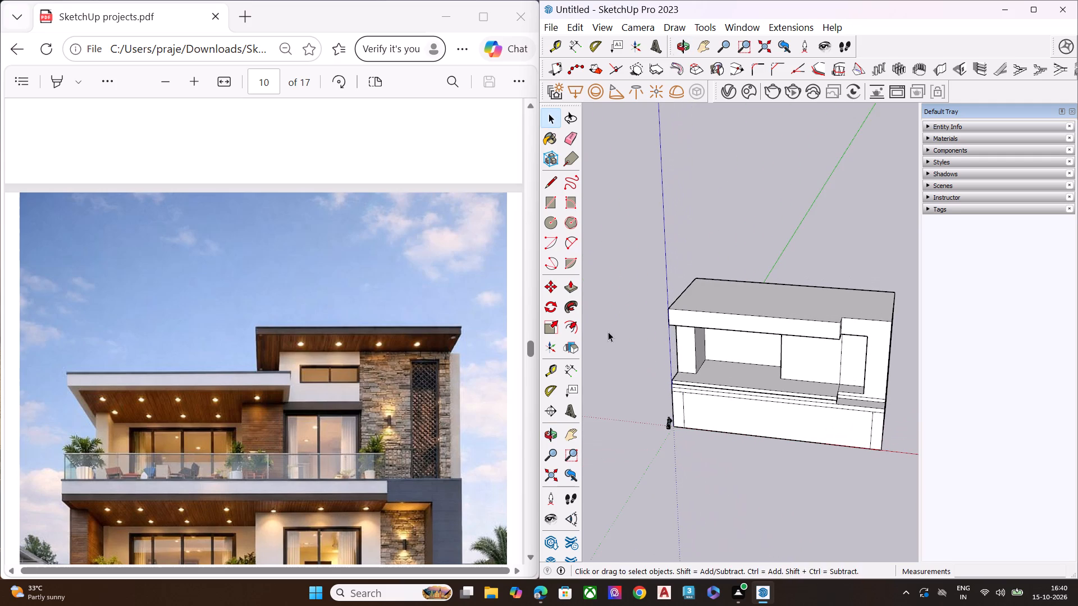
middle_drag(743, 313, 631, 267)
scroll(809, 304, up, 7)
click(826, 305)
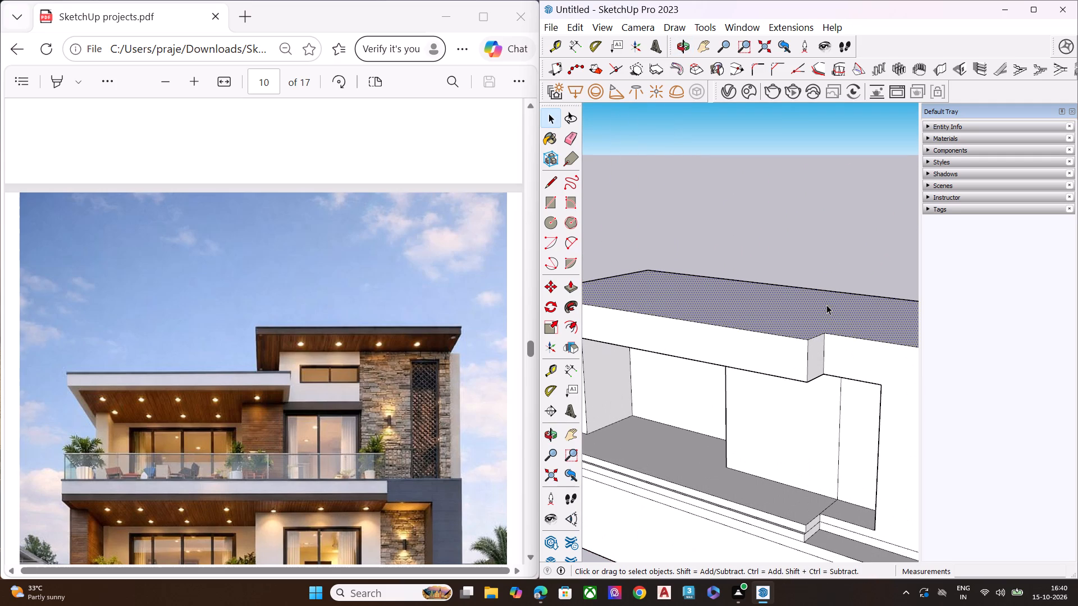
key(p)
click(826, 305)
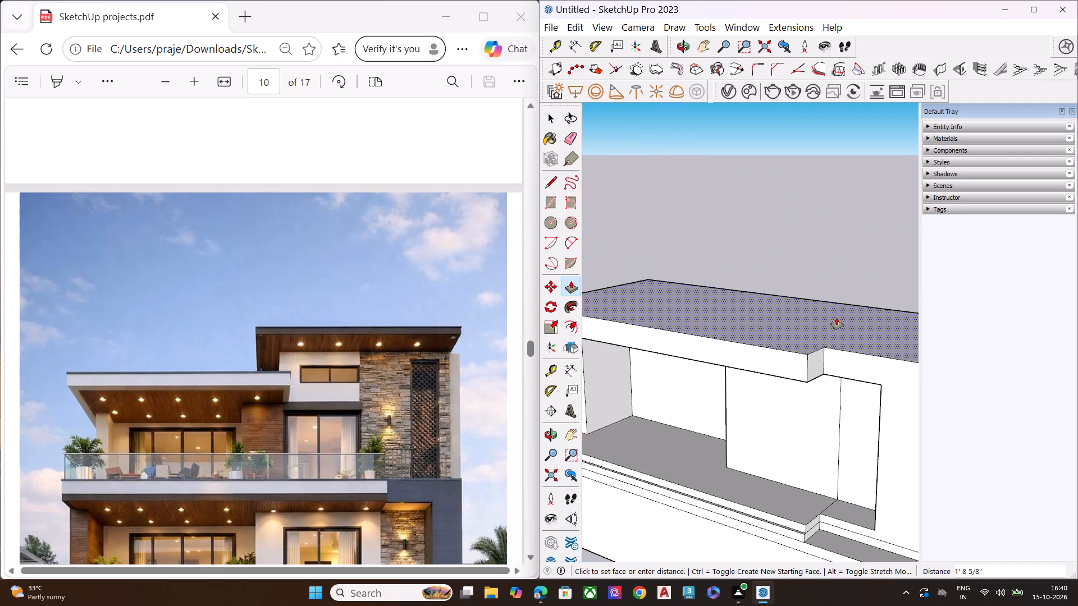
click(837, 318)
key(space)
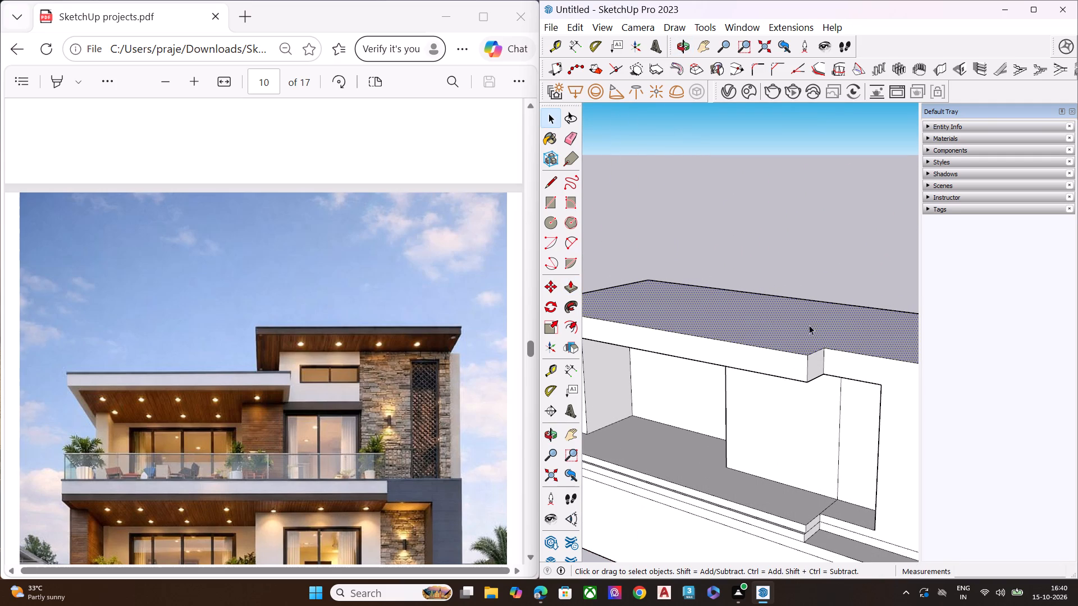
scroll(803, 325, down, 8)
click(646, 387)
Draw a line on the roof's top face from the front notch's inner corner to the left end edge, parallel to the front edge.
scroll(729, 323, up, 7)
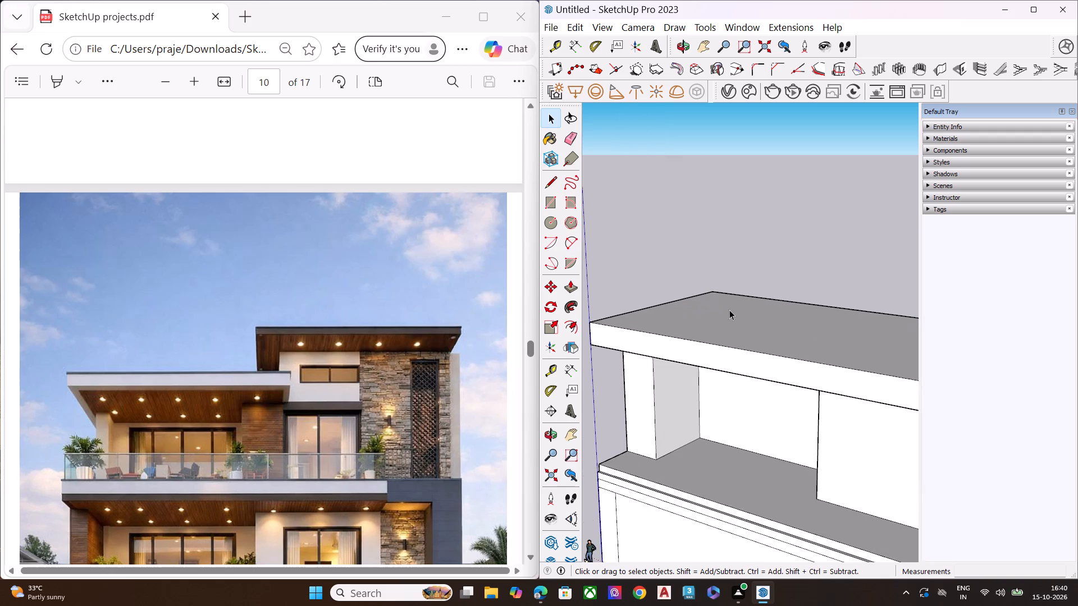
middle_drag(710, 320, 483, 466)
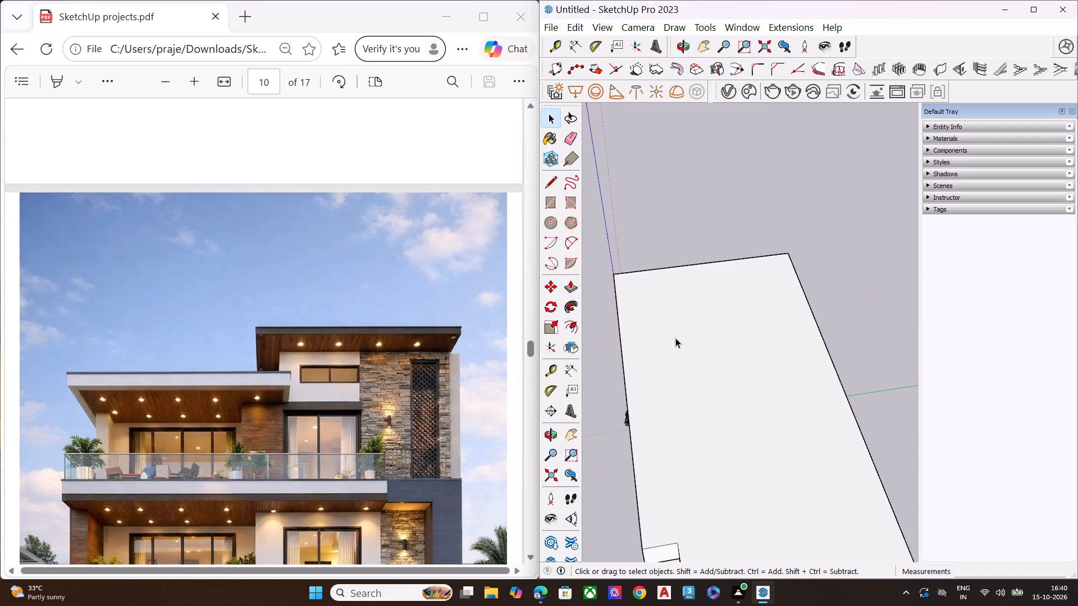
scroll(675, 338, down, 7)
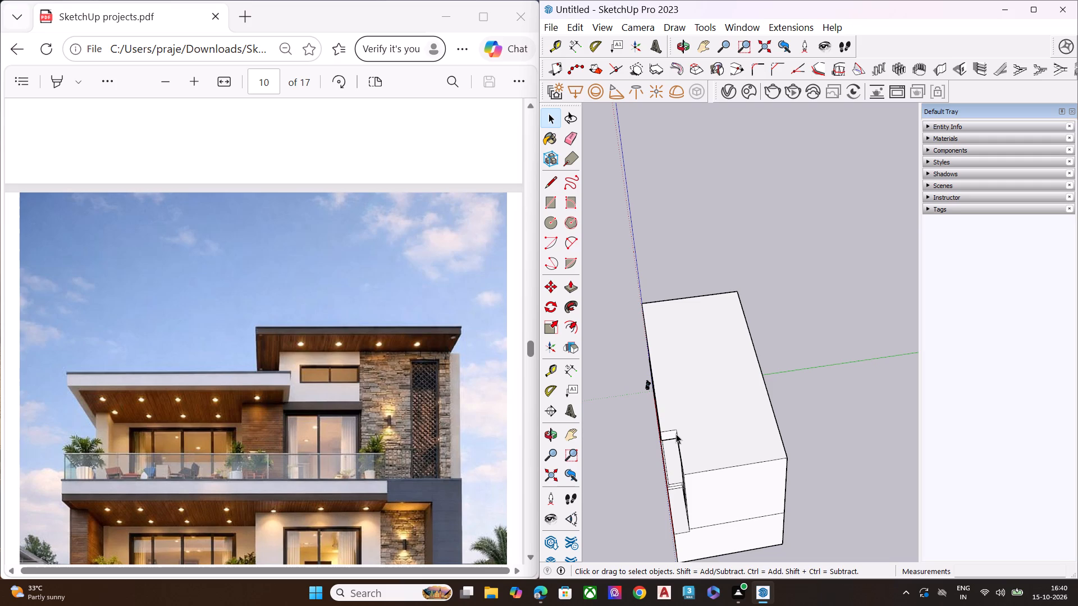
scroll(291, 430, down, 4)
scroll(289, 428, up, 1)
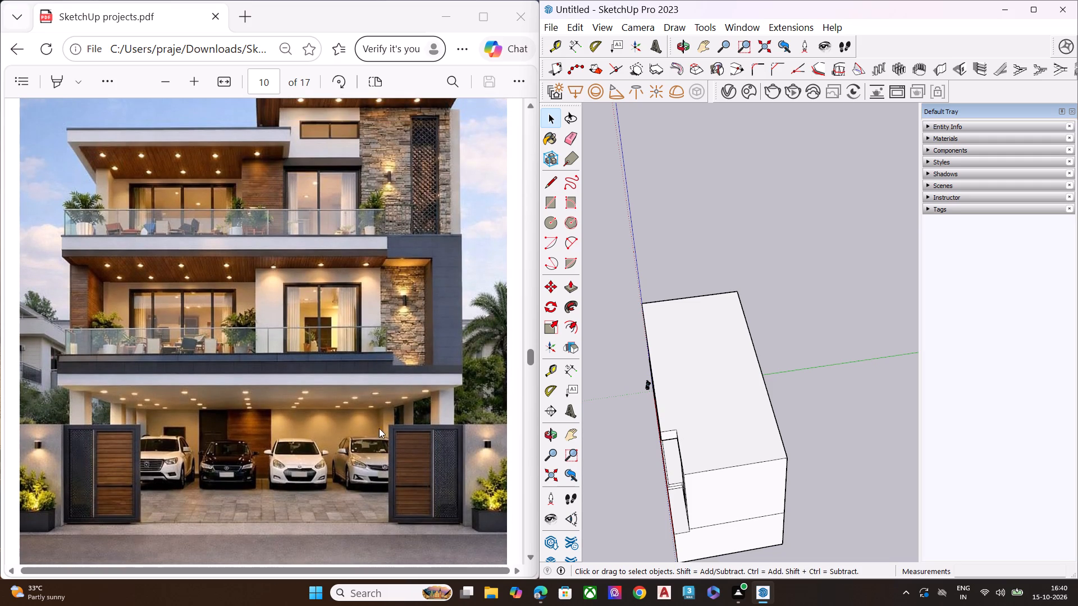
key(l)
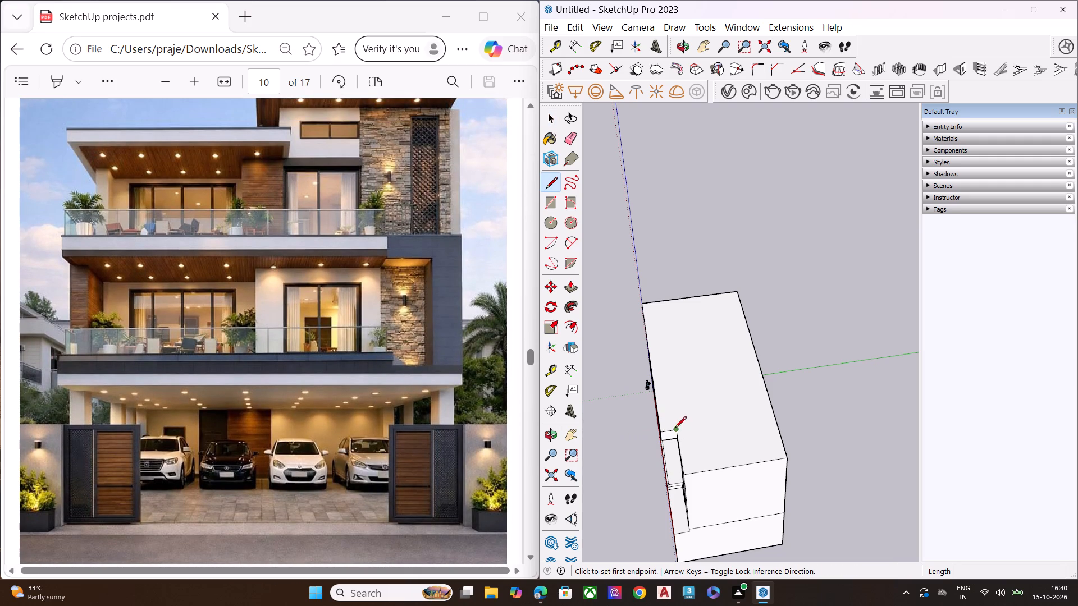
click(675, 429)
click(658, 301)
key(space)
Draw a narrow rectangle about 2' 8" by 31' 7" near the roof's left end, from the lengthwise line to the rear edge.
scroll(658, 301, up, 3)
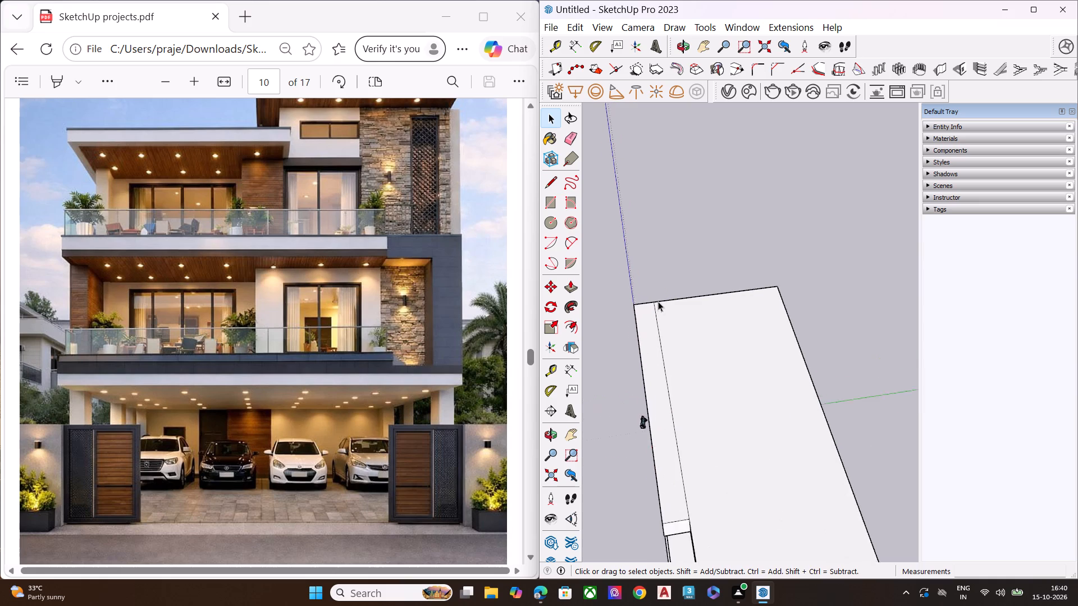
scroll(658, 301, up, 3)
middle_drag(655, 310, 660, 406)
scroll(661, 359, up, 5)
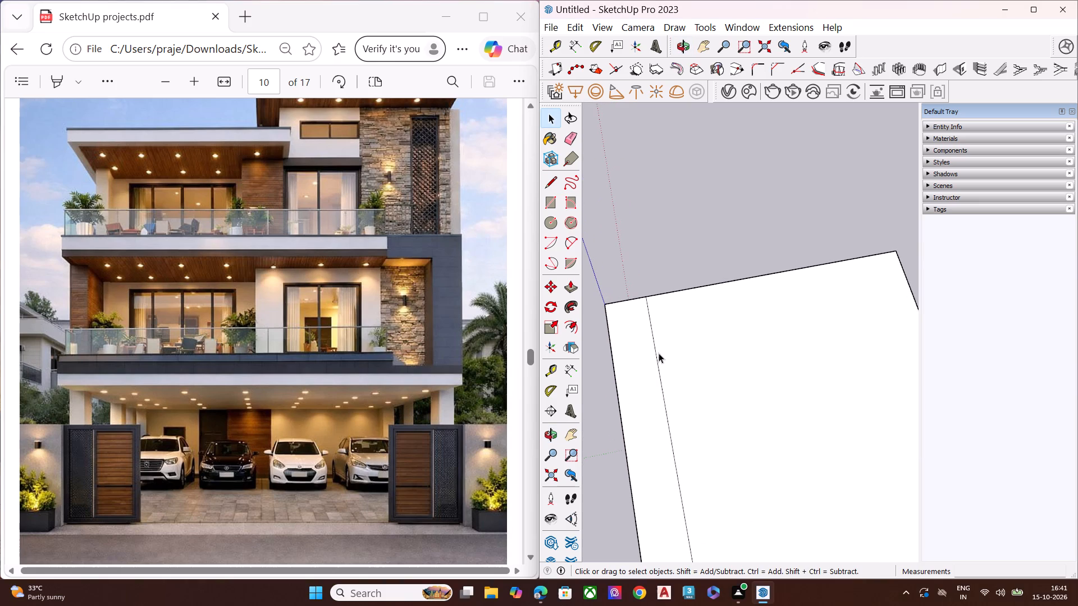
key(r)
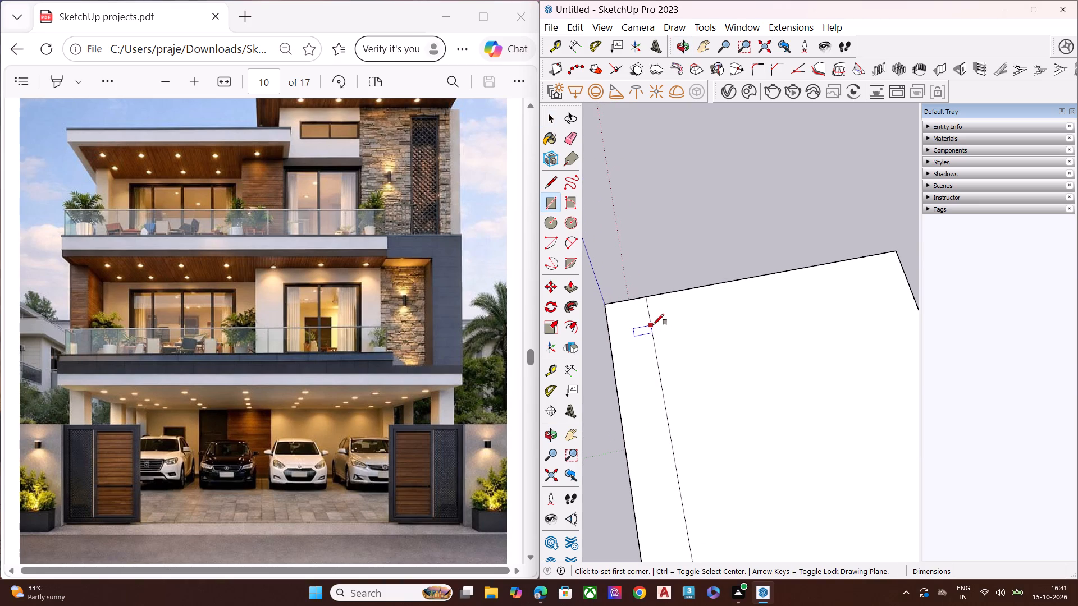
middle_drag(628, 347, 768, 68)
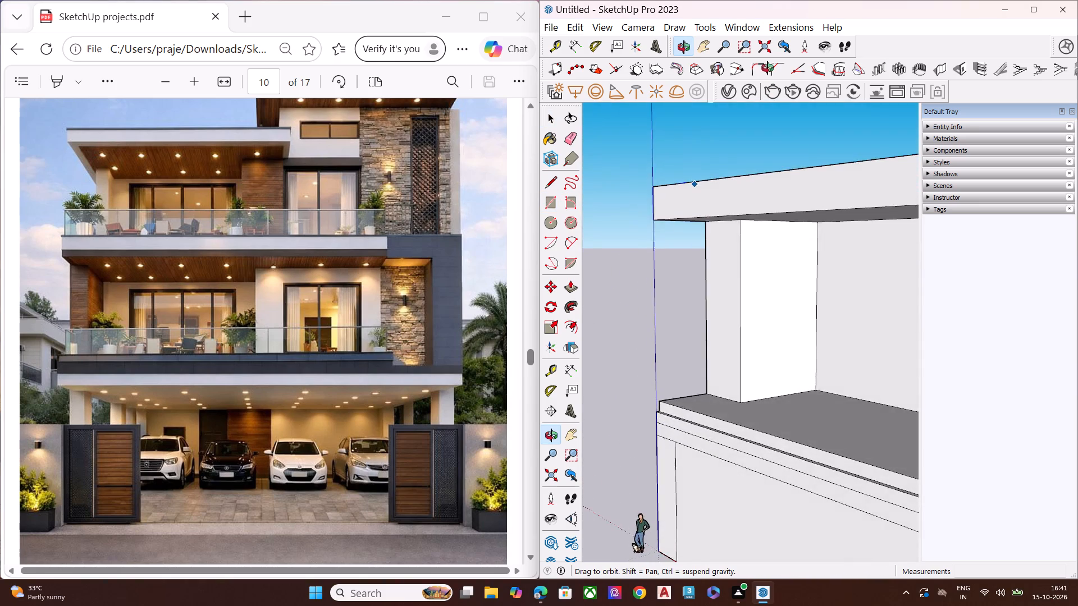
middle_drag(768, 68, 620, 236)
click(652, 267)
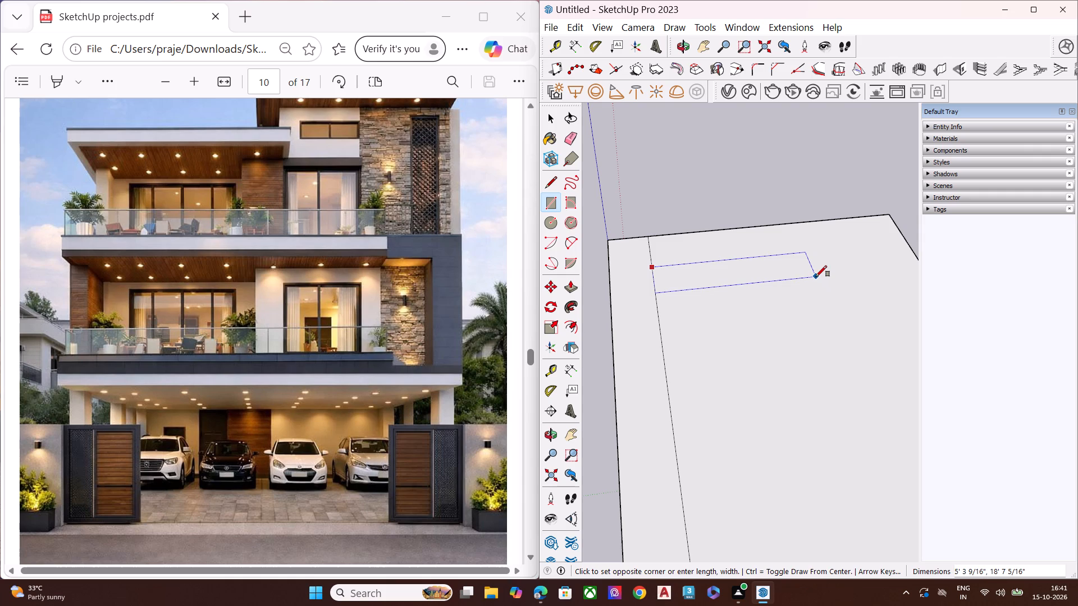
scroll(789, 273, down, 5)
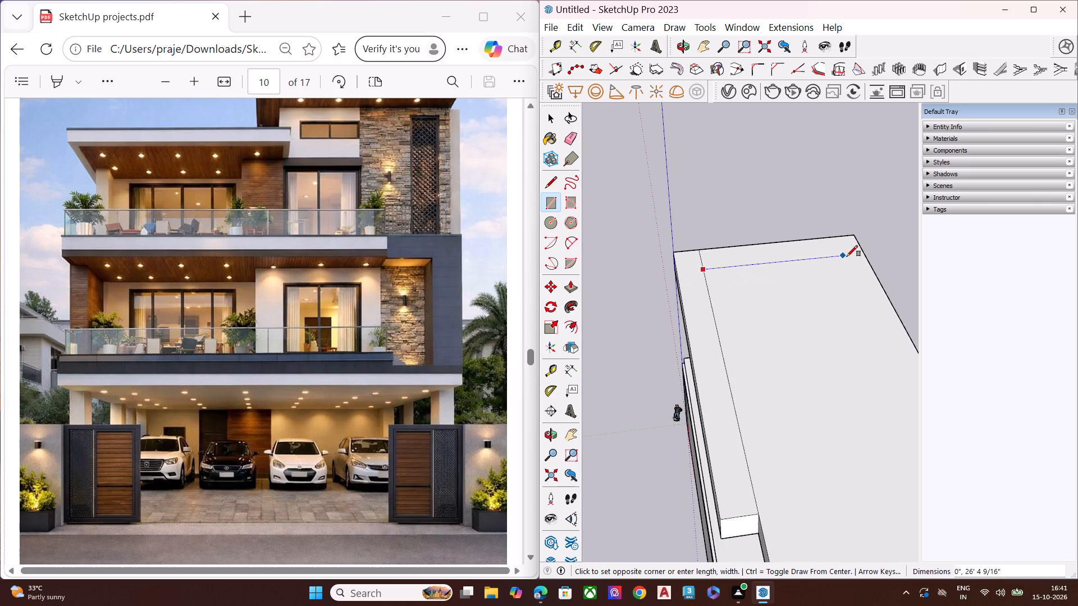
scroll(851, 259, up, 5)
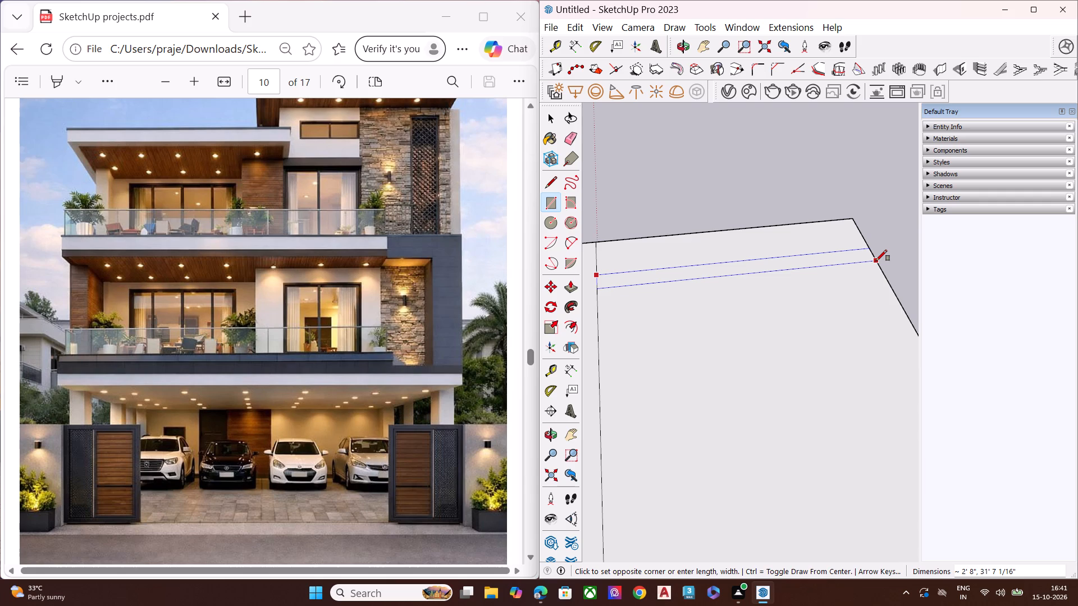
click(876, 261)
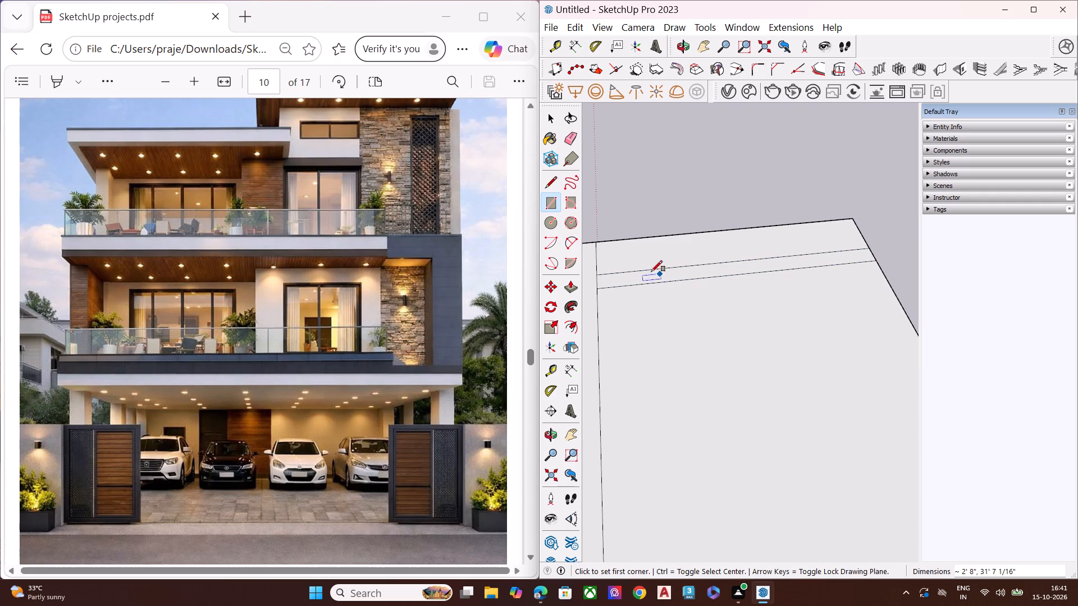
scroll(614, 263, up, 2)
key(space)
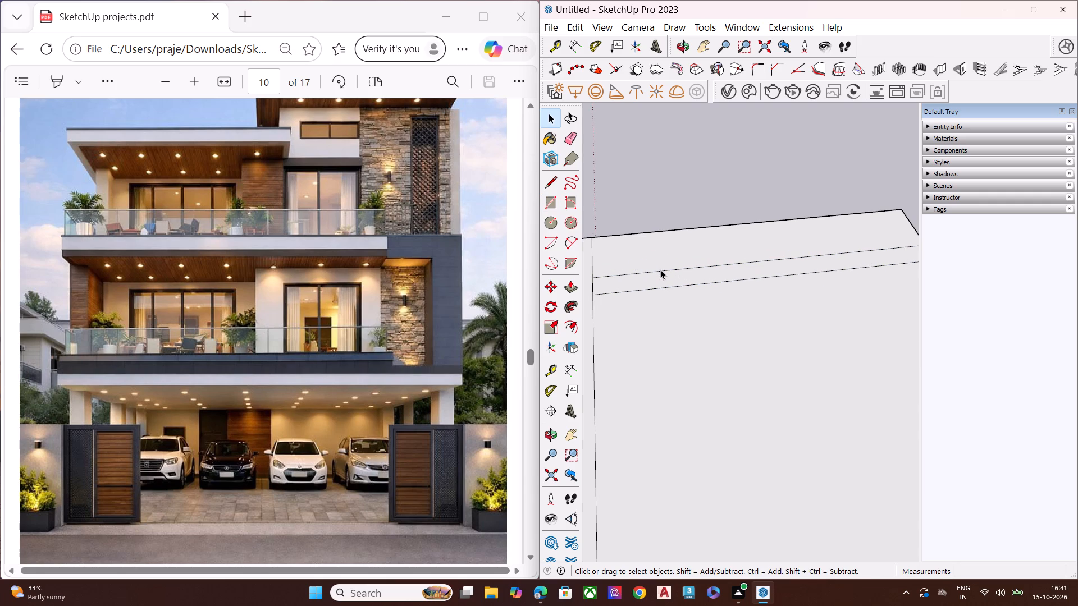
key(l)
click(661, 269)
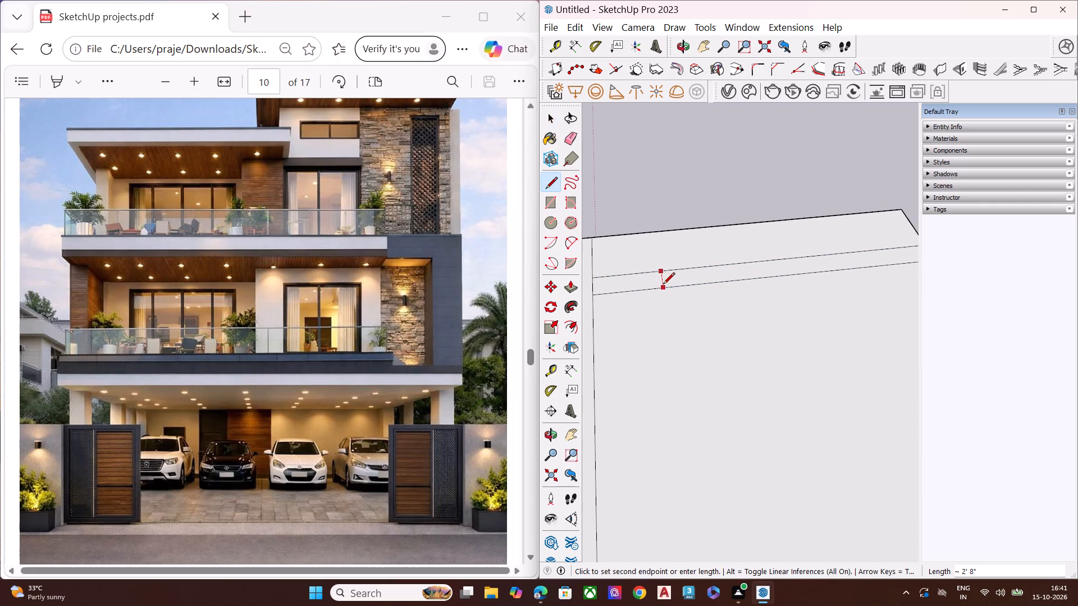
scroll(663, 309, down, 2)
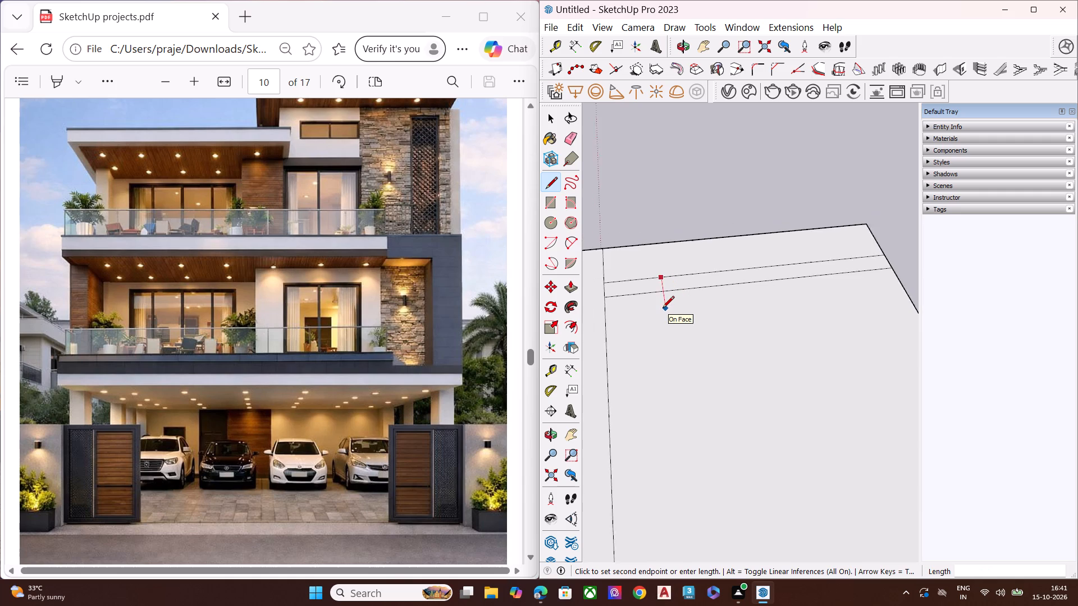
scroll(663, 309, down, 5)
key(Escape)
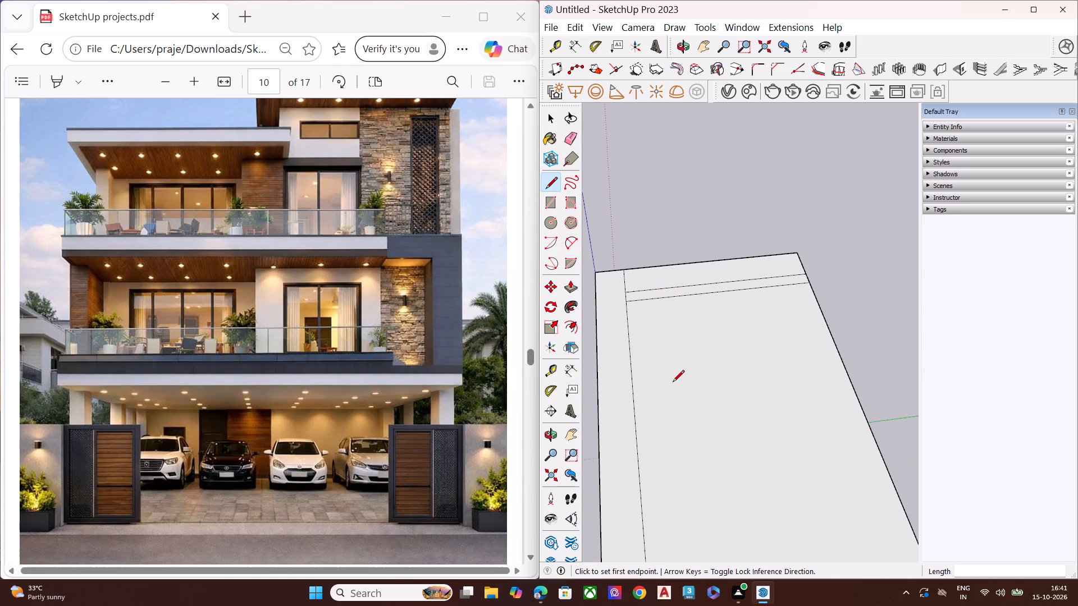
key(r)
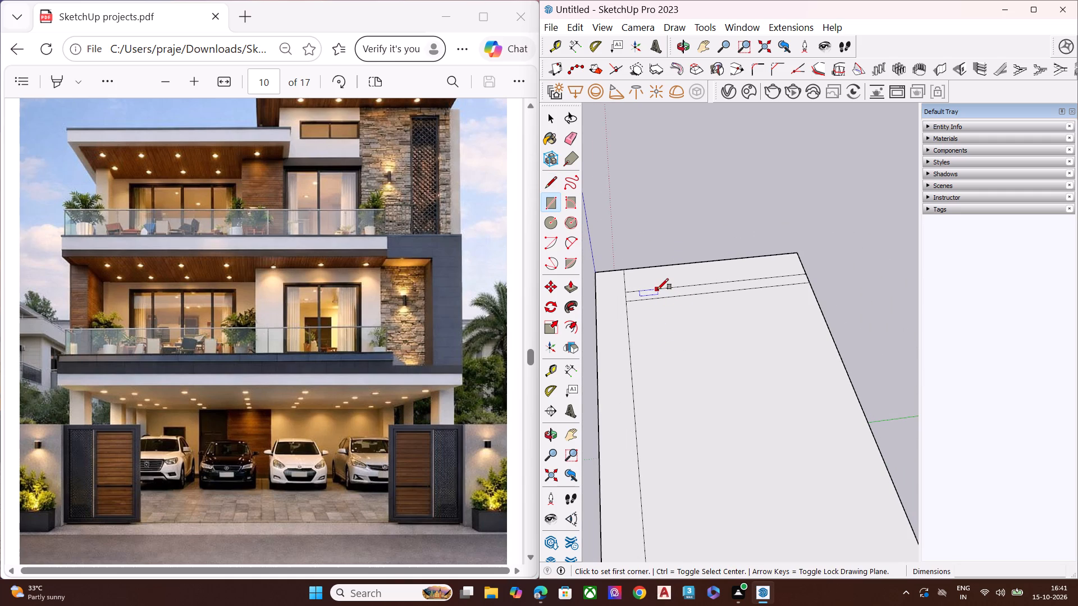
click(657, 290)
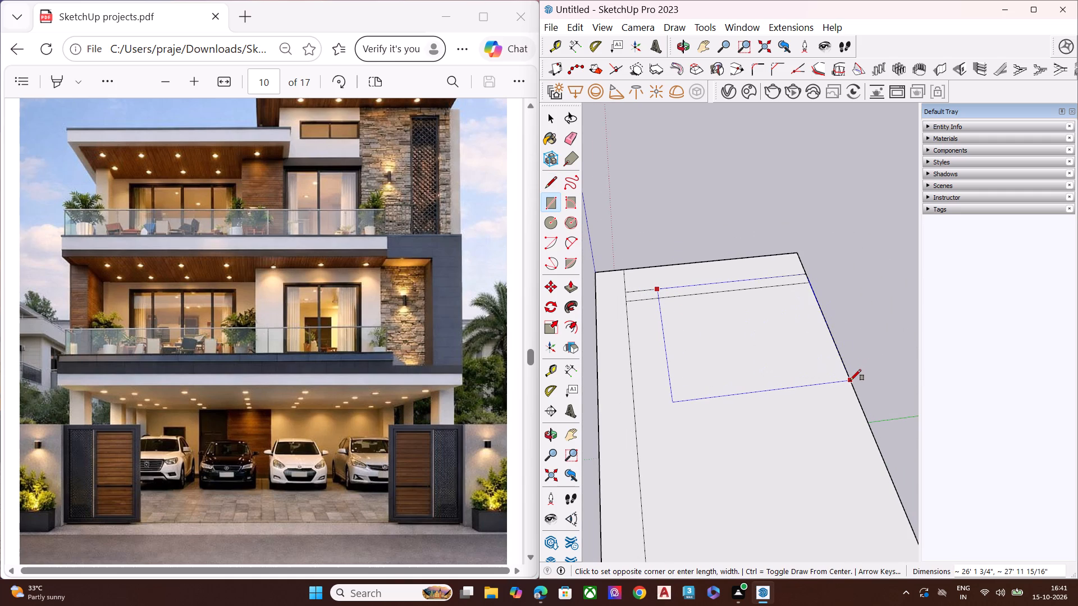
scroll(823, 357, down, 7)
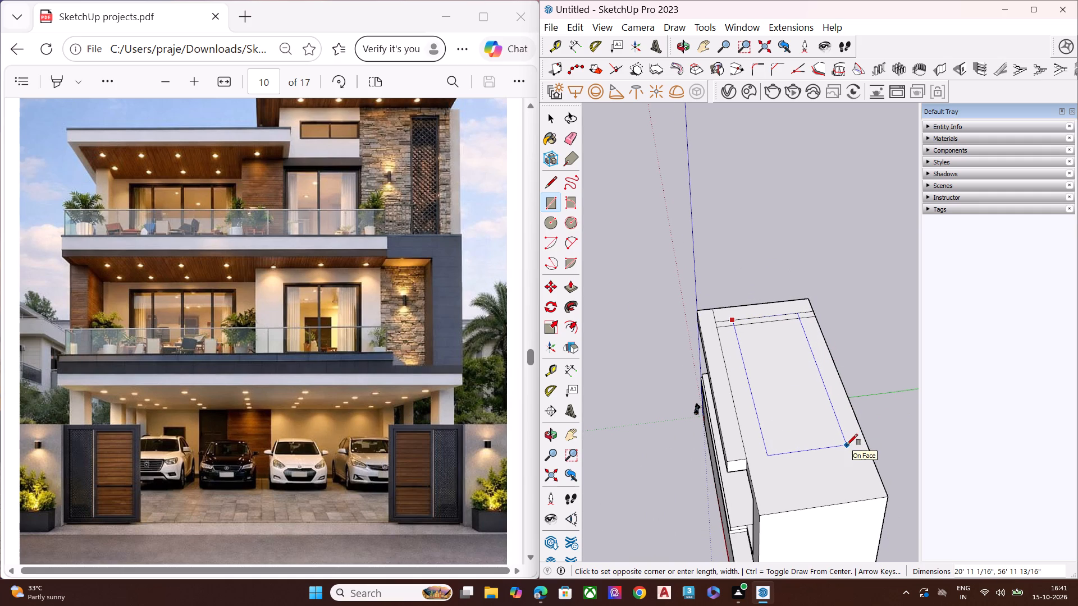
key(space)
Raise the large main face of the roof slab about 24' 11" to form the top storey's block.
click(782, 404)
scroll(721, 316, up, 4)
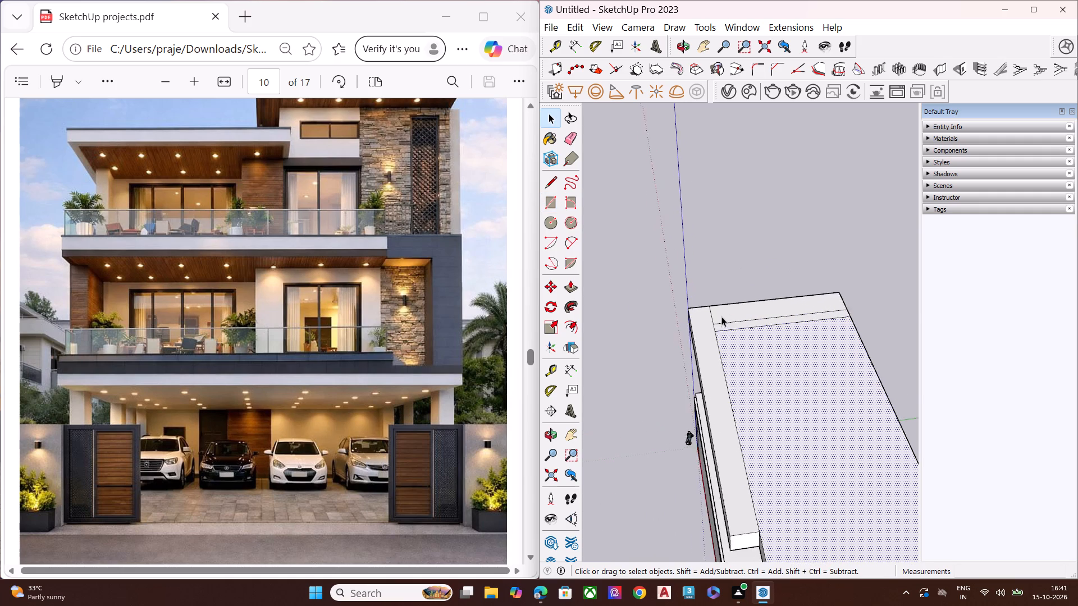
scroll(721, 316, up, 3)
key(p)
click(743, 392)
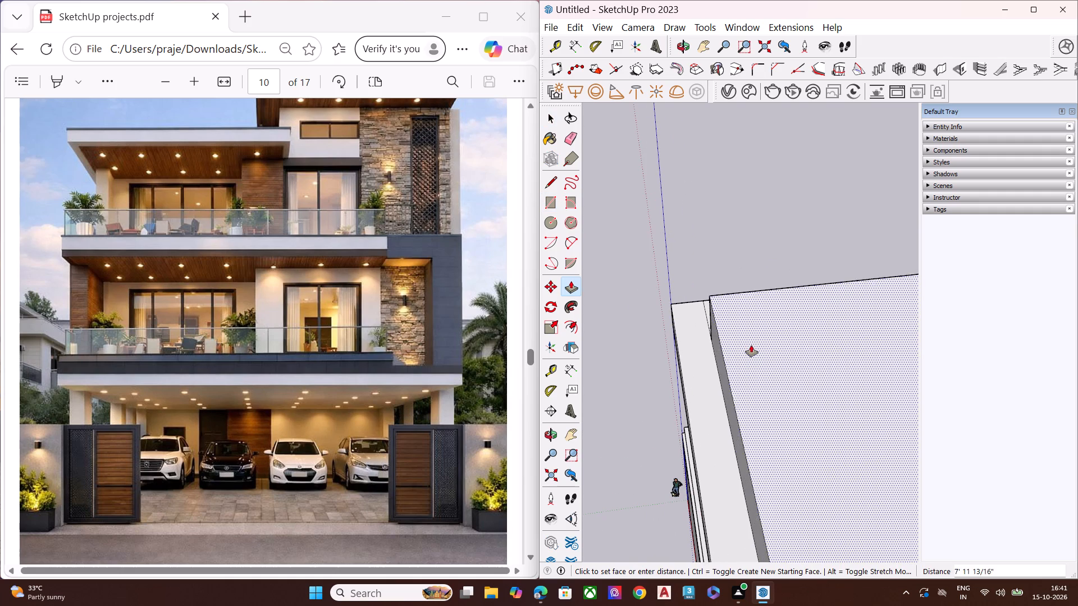
scroll(756, 338, down, 5)
middle_drag(787, 305, 892, 157)
scroll(776, 203, down, 8)
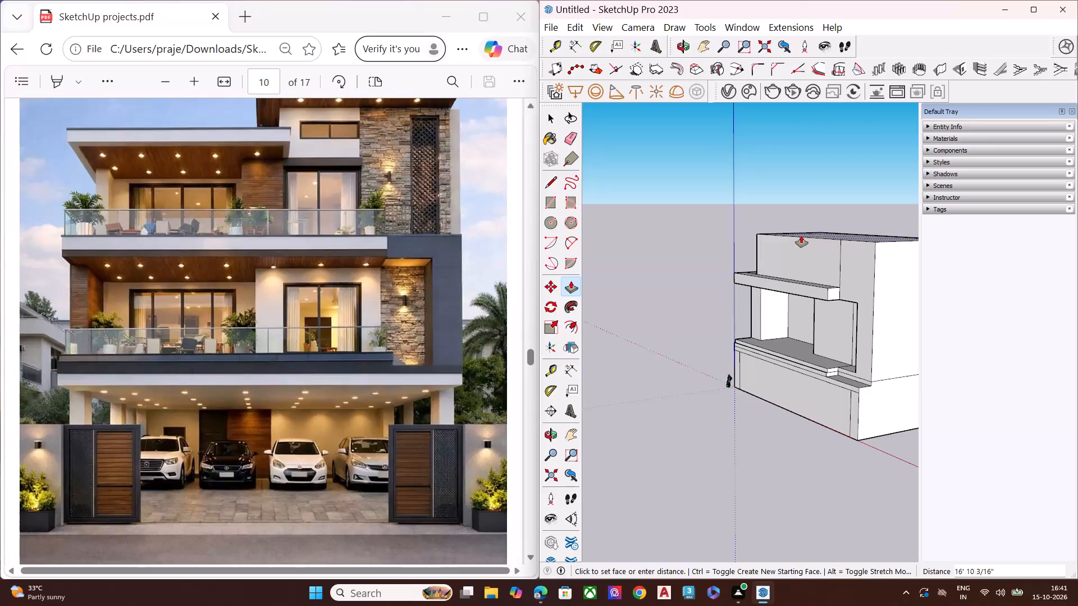
scroll(803, 236, up, 1)
middle_drag(803, 236, 892, 246)
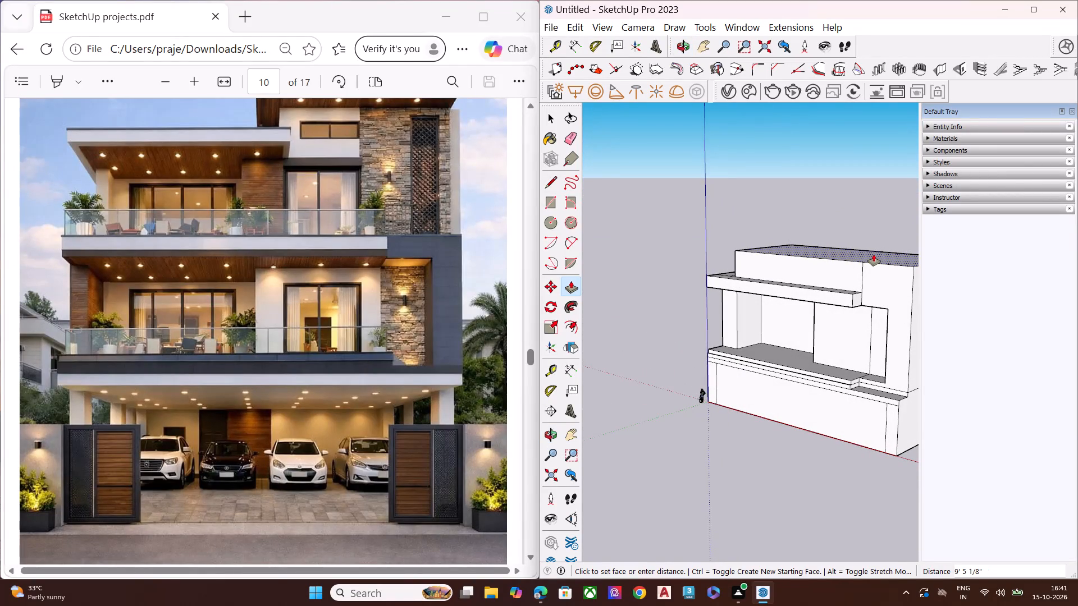
scroll(852, 250, down, 5)
middle_drag(842, 252, 927, 234)
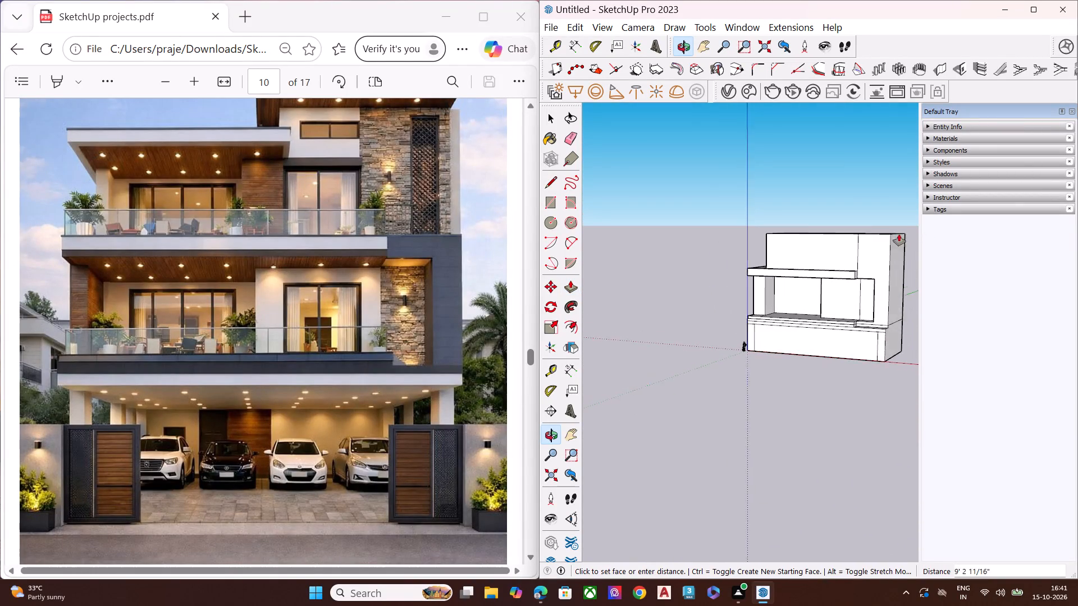
scroll(871, 232, up, 4)
middle_drag(794, 241, 897, 241)
middle_drag(764, 214, 779, 240)
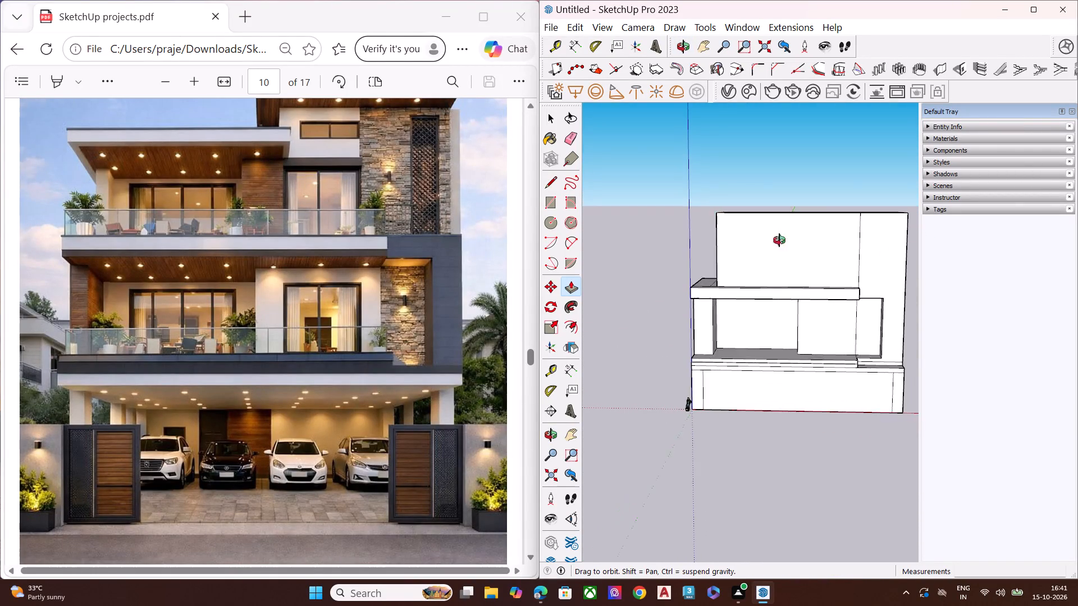
middle_drag(779, 240, 819, 262)
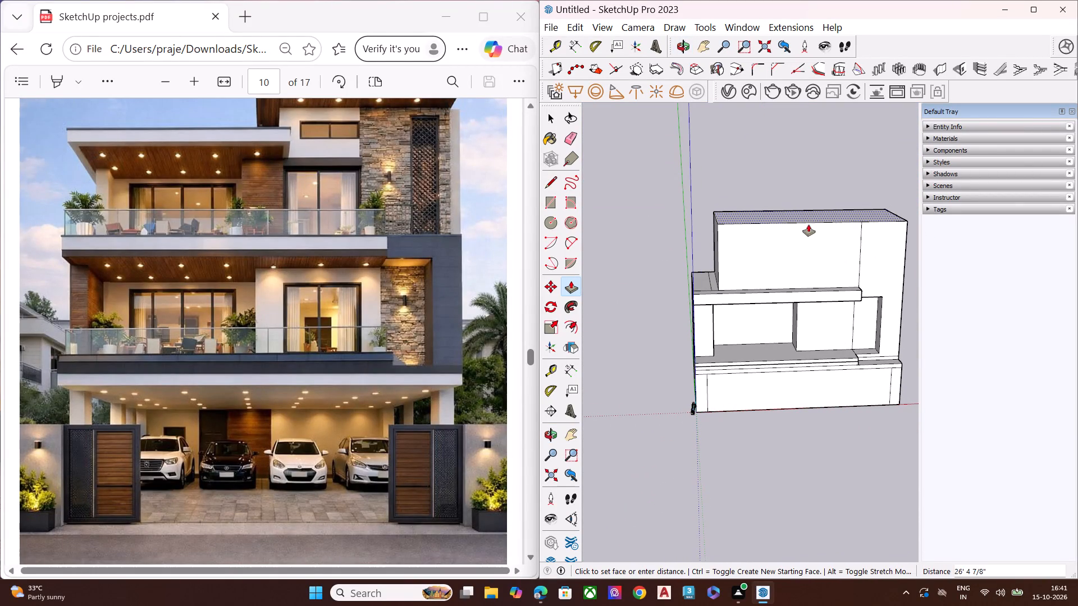
click(808, 224)
key(space)
Raise the narrow strip beside the top storey's left end about 24' 11", level with the top of the main block.
scroll(743, 254, up, 2)
scroll(732, 256, down, 1)
scroll(729, 257, up, 6)
click(698, 289)
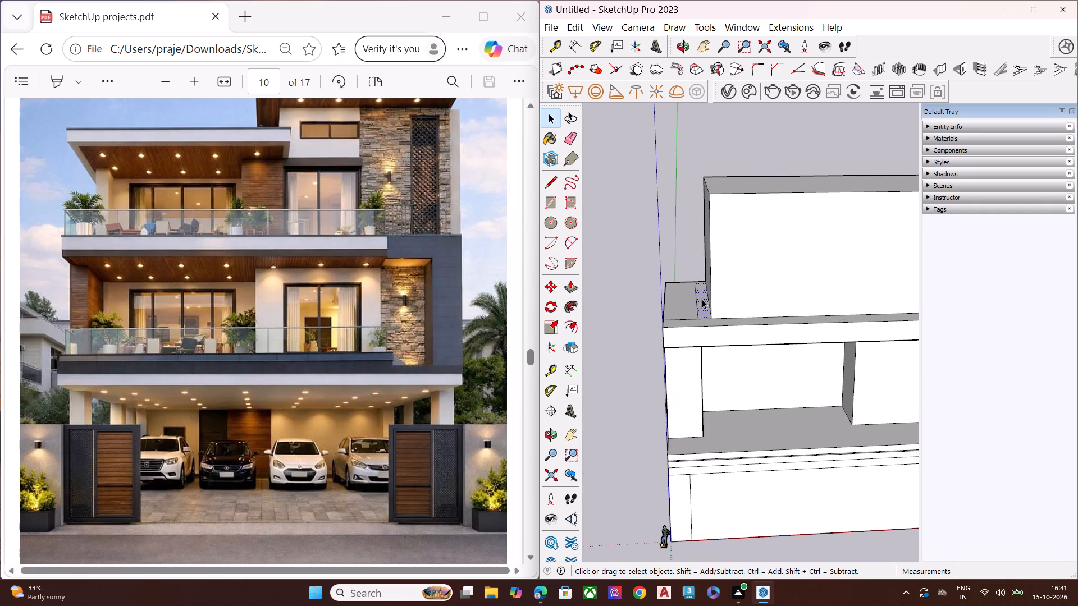
middle_drag(706, 323, 706, 438)
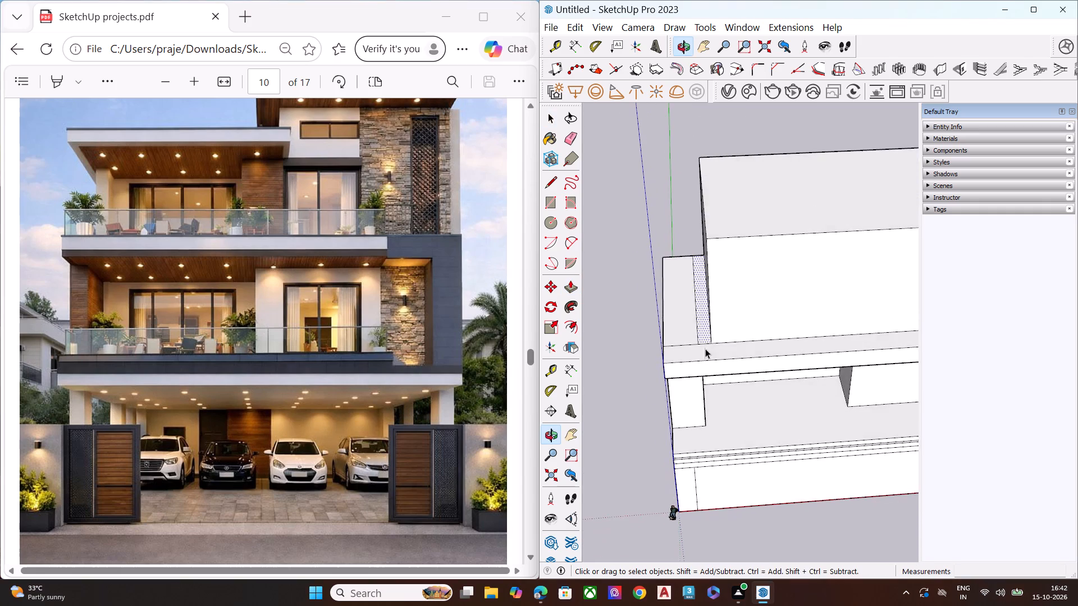
scroll(706, 328, up, 6)
scroll(713, 320, down, 7)
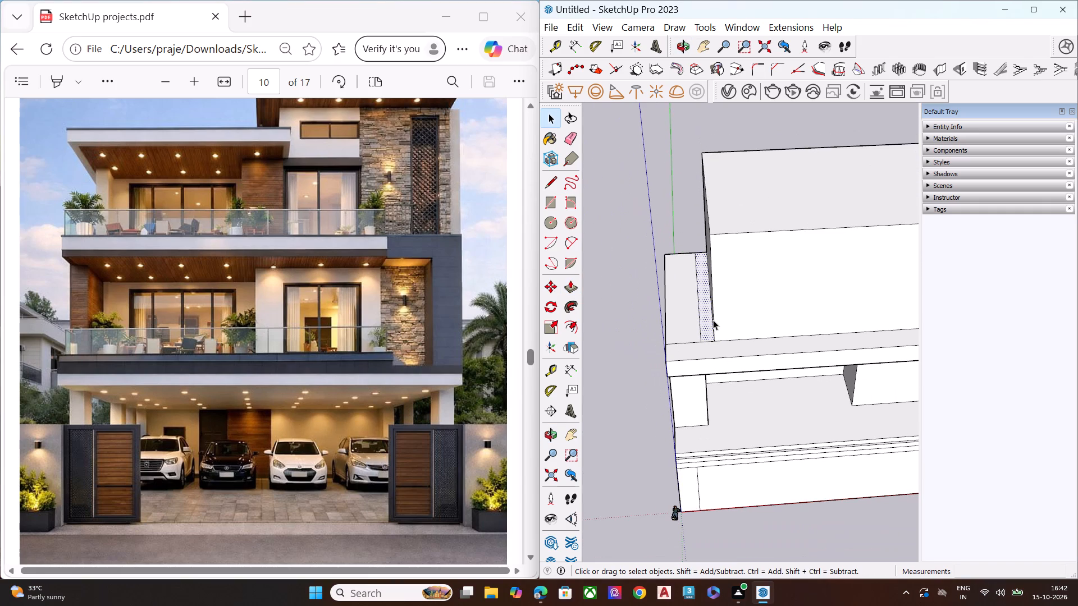
scroll(713, 320, down, 8)
middle_drag(788, 306, 829, 293)
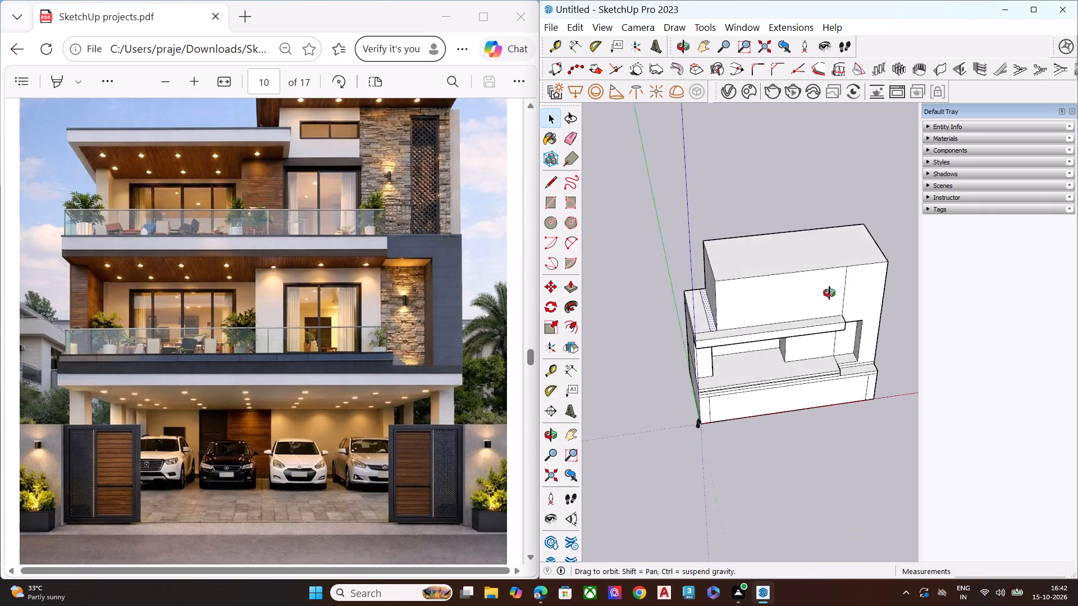
middle_drag(829, 293, 851, 287)
scroll(733, 295, up, 8)
click(705, 364)
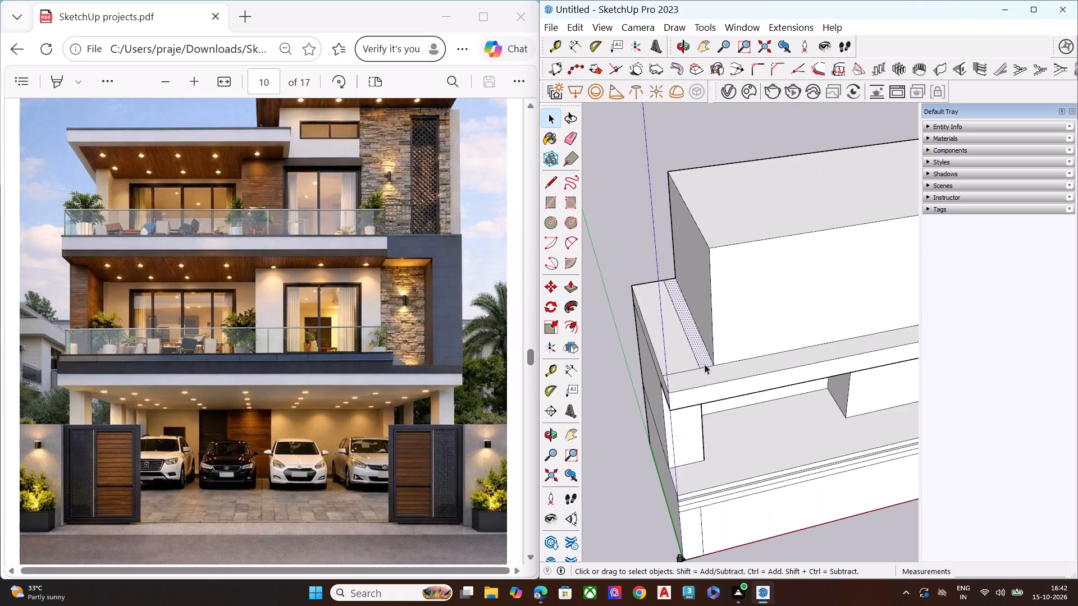
scroll(707, 367, up, 1)
scroll(707, 367, down, 1)
scroll(707, 367, up, 6)
double_click(701, 355)
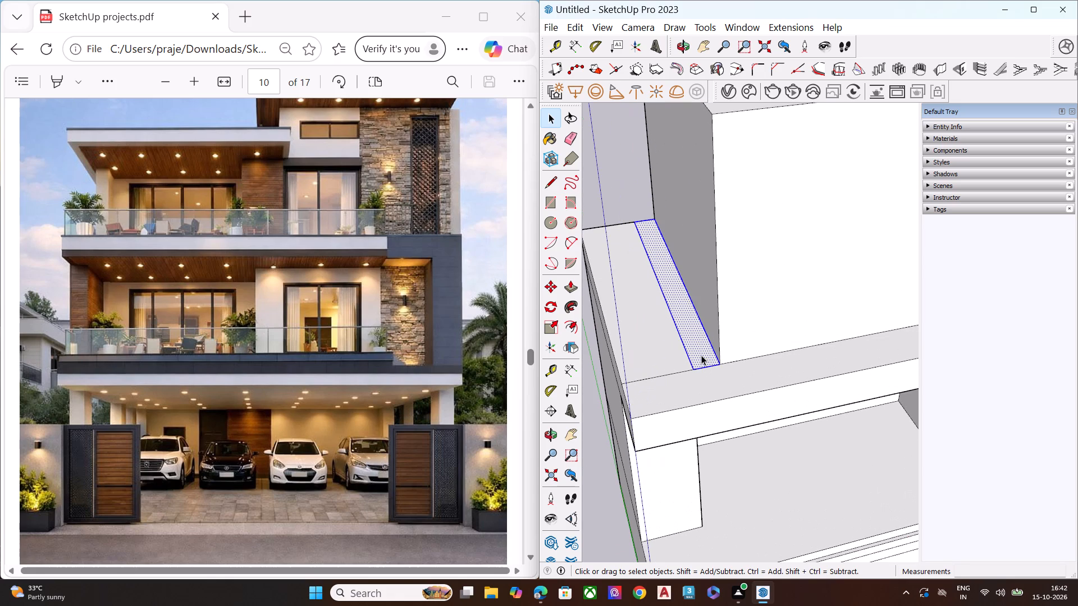
key(p)
click(701, 355)
scroll(704, 292, down, 7)
scroll(714, 205, up, 1)
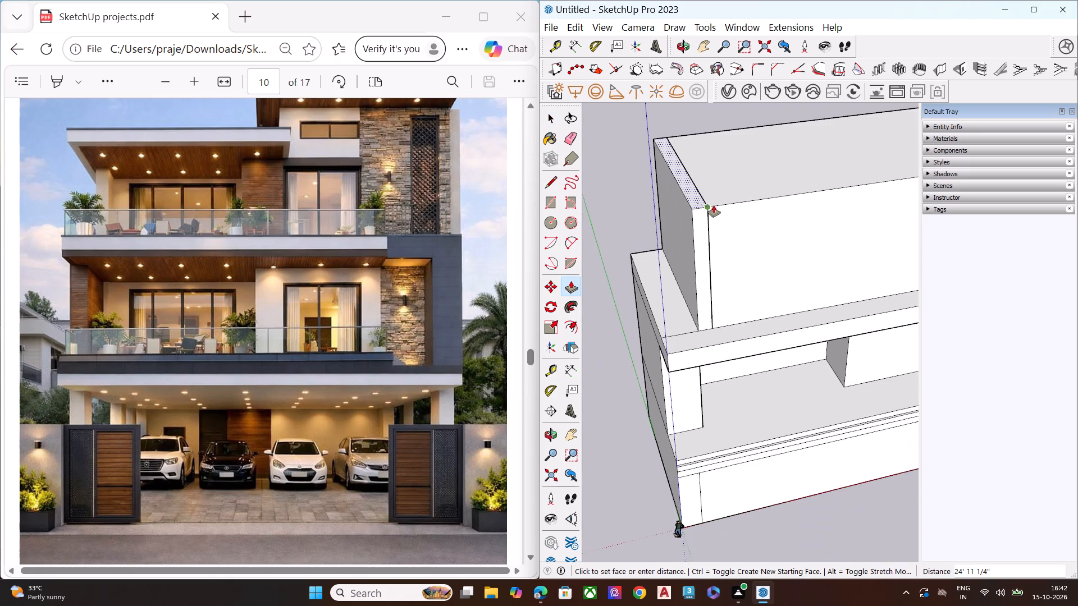
click(714, 205)
key(space)
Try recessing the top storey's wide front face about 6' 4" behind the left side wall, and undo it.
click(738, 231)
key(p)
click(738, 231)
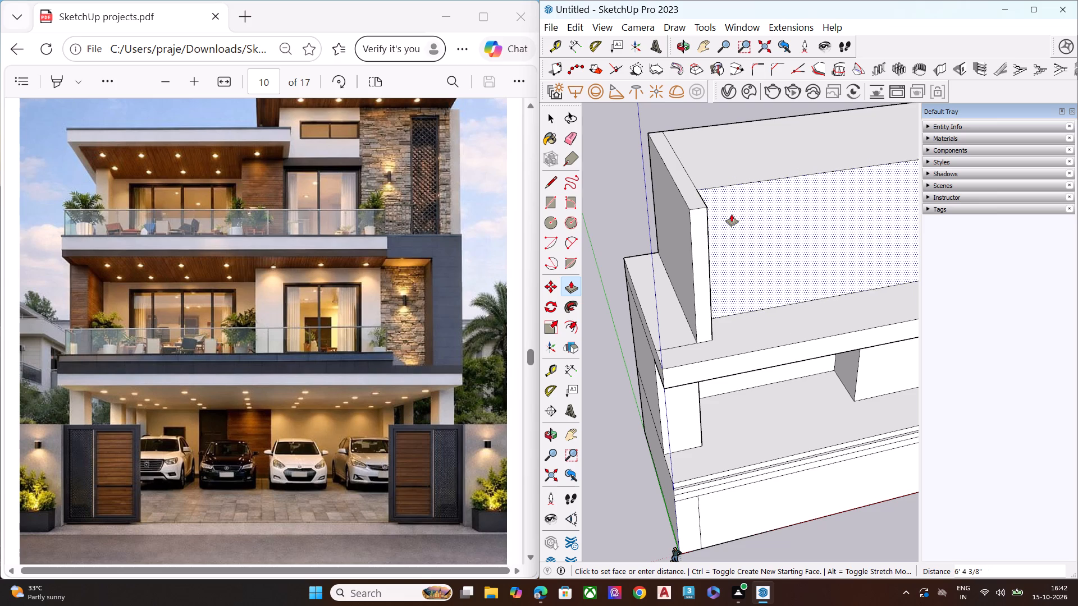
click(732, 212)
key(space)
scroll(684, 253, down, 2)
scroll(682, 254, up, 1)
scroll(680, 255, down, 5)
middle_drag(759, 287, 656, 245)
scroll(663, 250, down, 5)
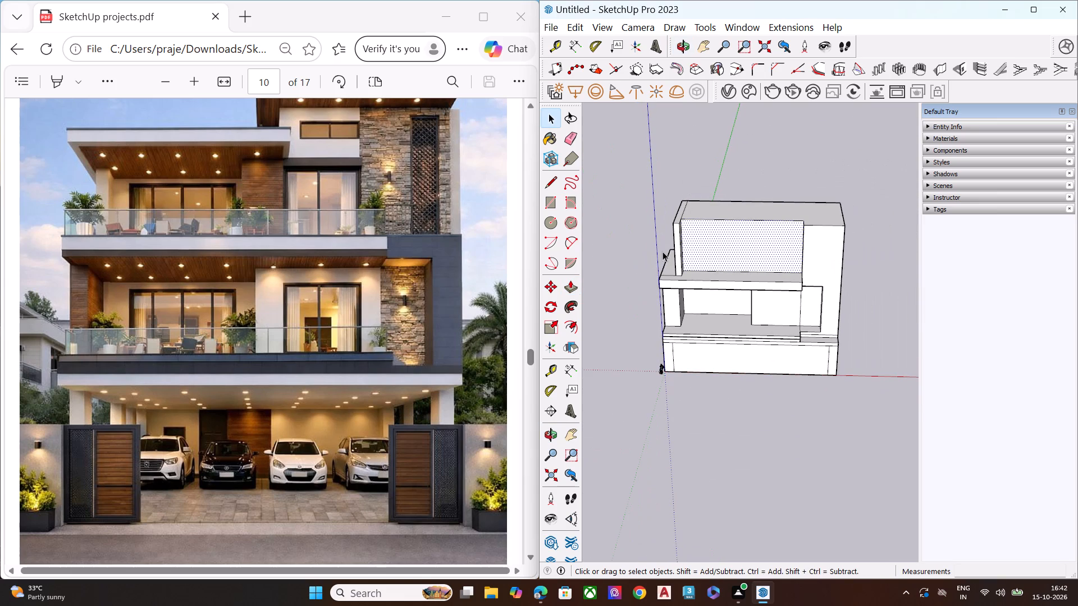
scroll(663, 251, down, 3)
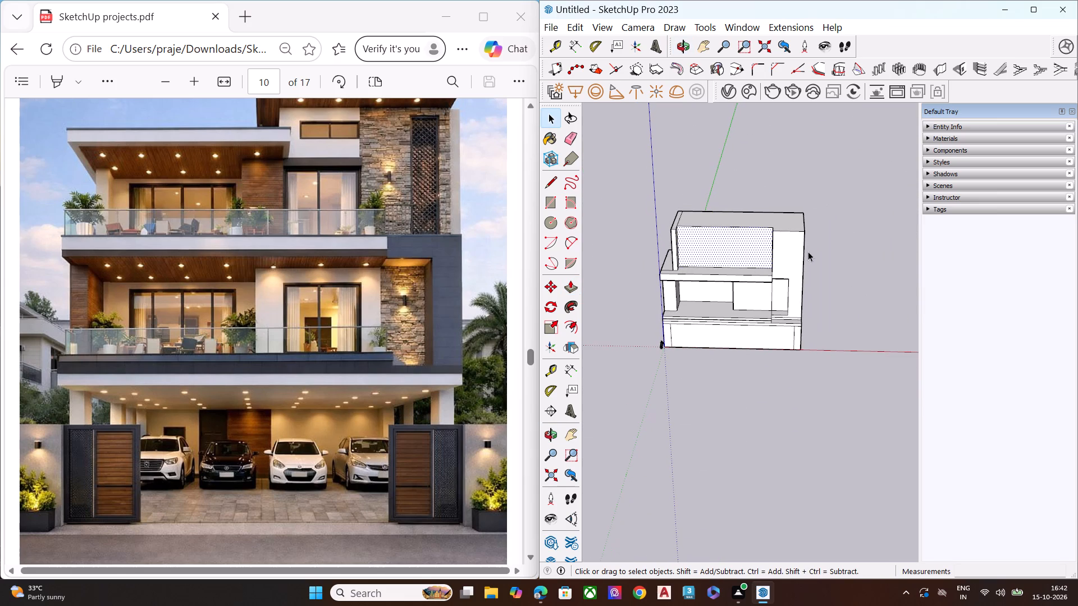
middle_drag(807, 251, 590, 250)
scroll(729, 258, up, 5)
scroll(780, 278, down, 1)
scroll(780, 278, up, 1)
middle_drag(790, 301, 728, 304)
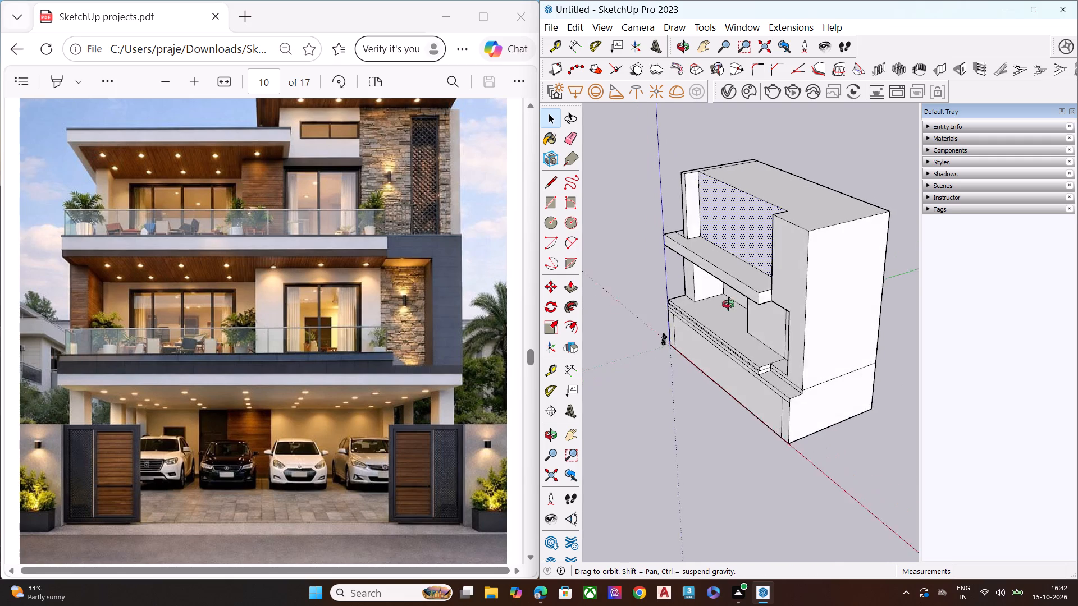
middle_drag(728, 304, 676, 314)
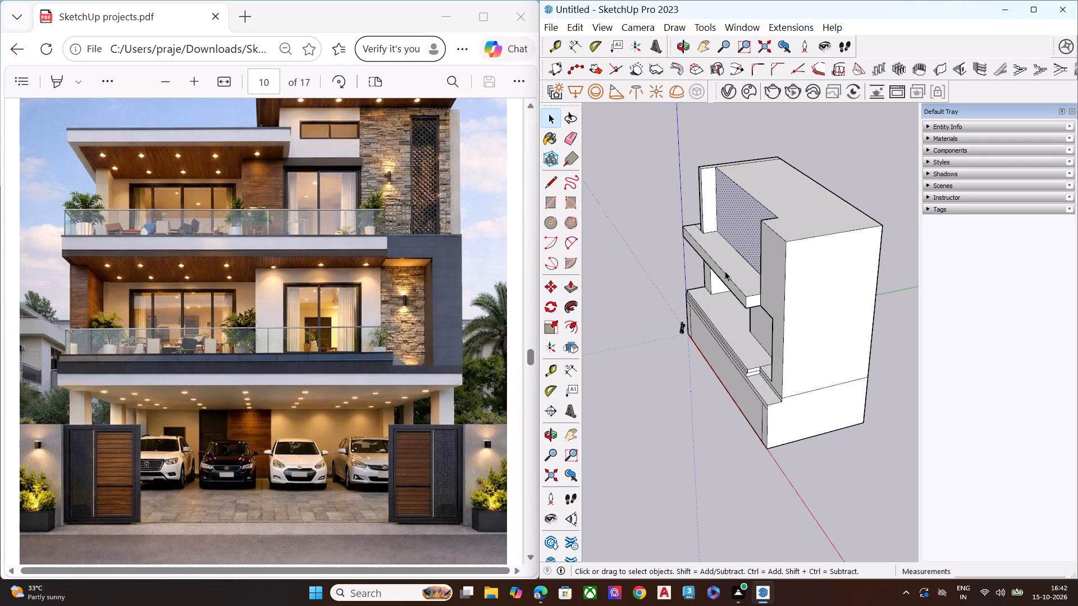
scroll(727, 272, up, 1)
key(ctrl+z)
Draw a vertical line about 24' 11" long near the middle of the top storey's wide front face, from the slab to the top edge.
middle_drag(727, 272, 751, 272)
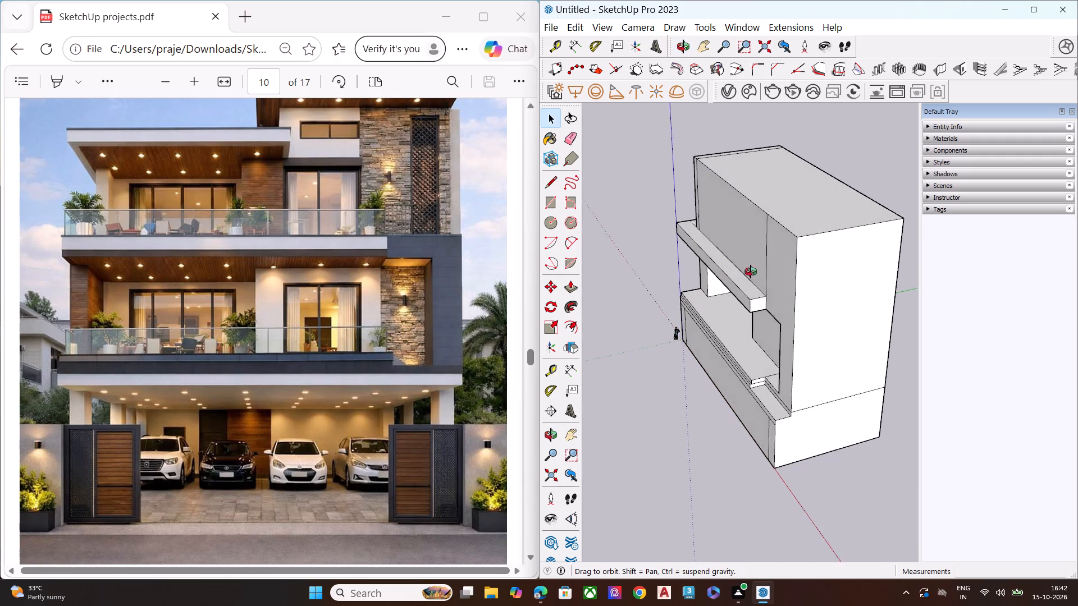
middle_drag(751, 272, 943, 254)
middle_drag(767, 273, 856, 186)
middle_drag(746, 224, 747, 215)
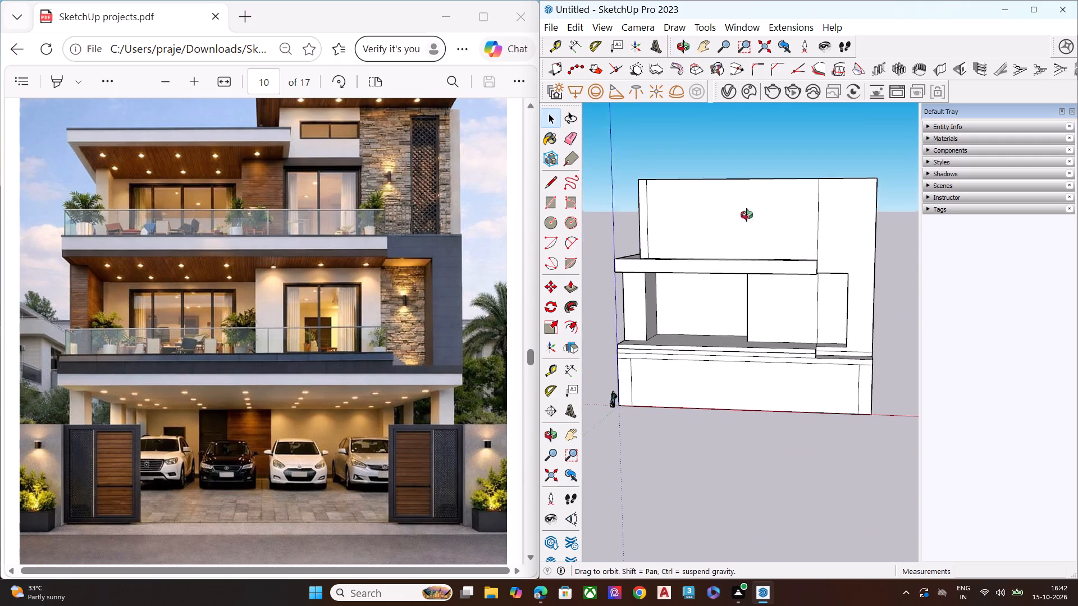
middle_drag(747, 215, 768, 179)
scroll(743, 232, up, 8)
key(l)
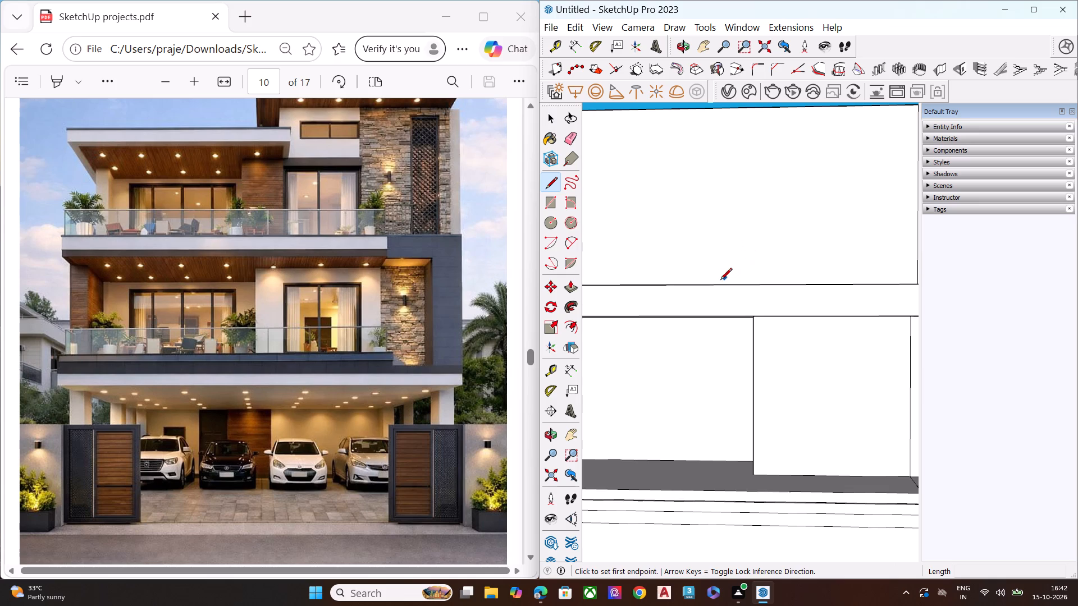
middle_drag(737, 274, 748, 324)
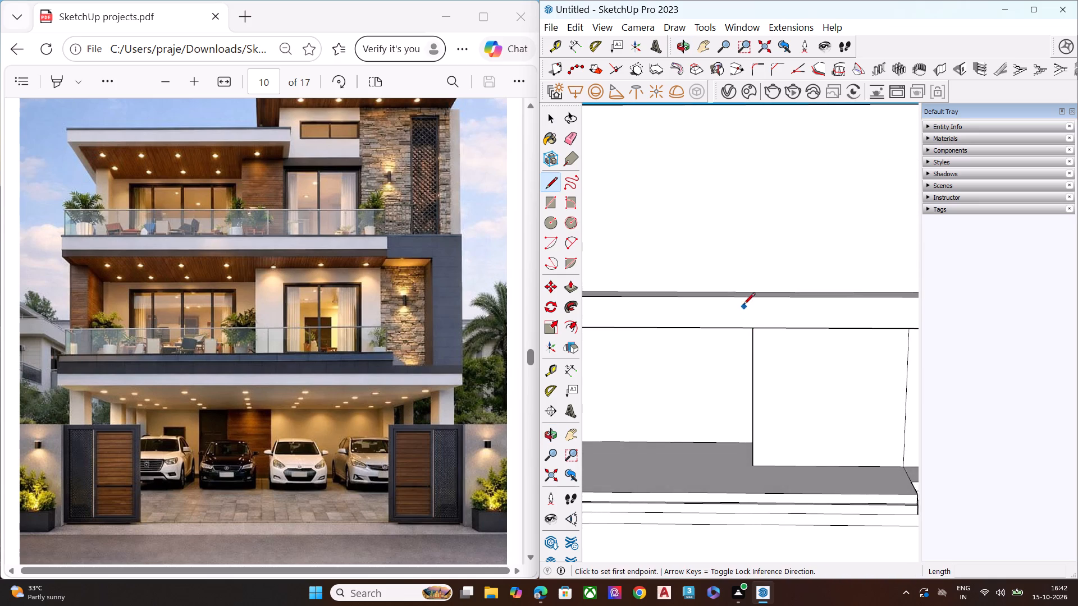
middle_drag(743, 302, 760, 238)
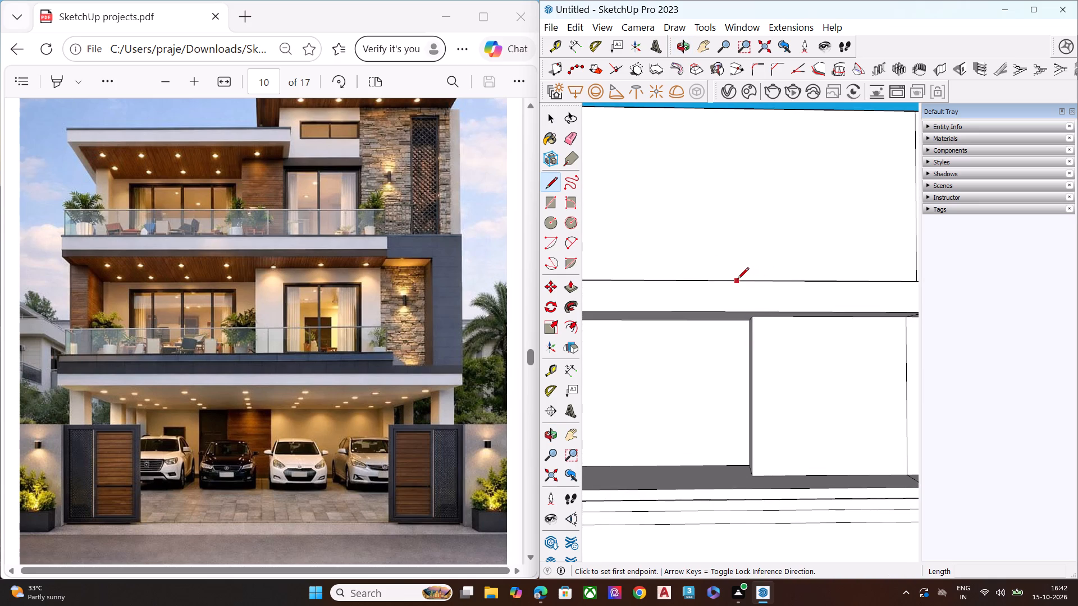
scroll(738, 290, down, 3)
middle_drag(725, 276, 733, 362)
scroll(729, 298, up, 3)
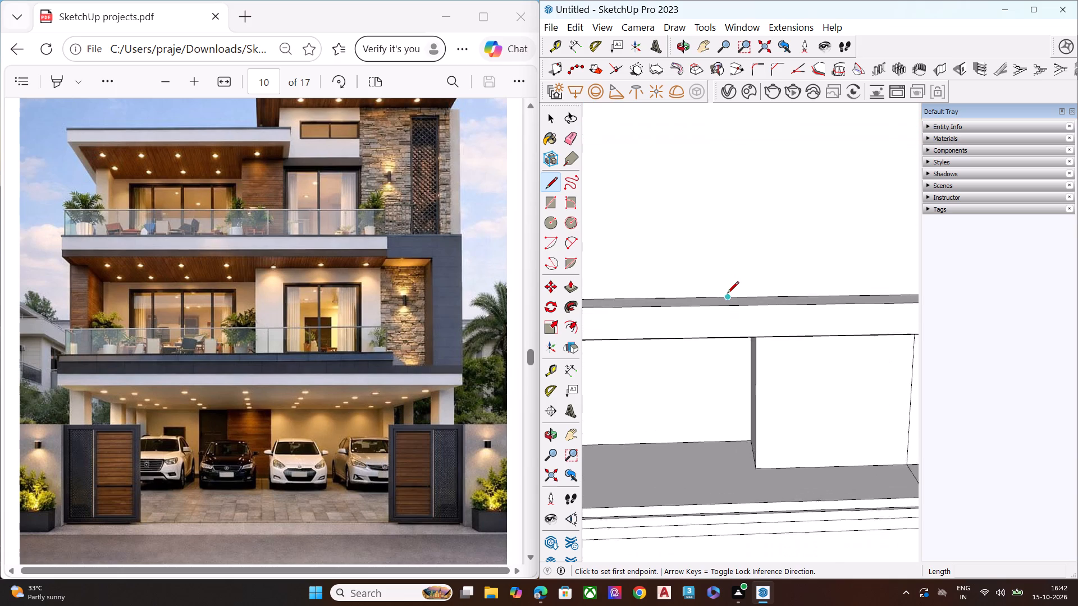
scroll(727, 294, up, 2)
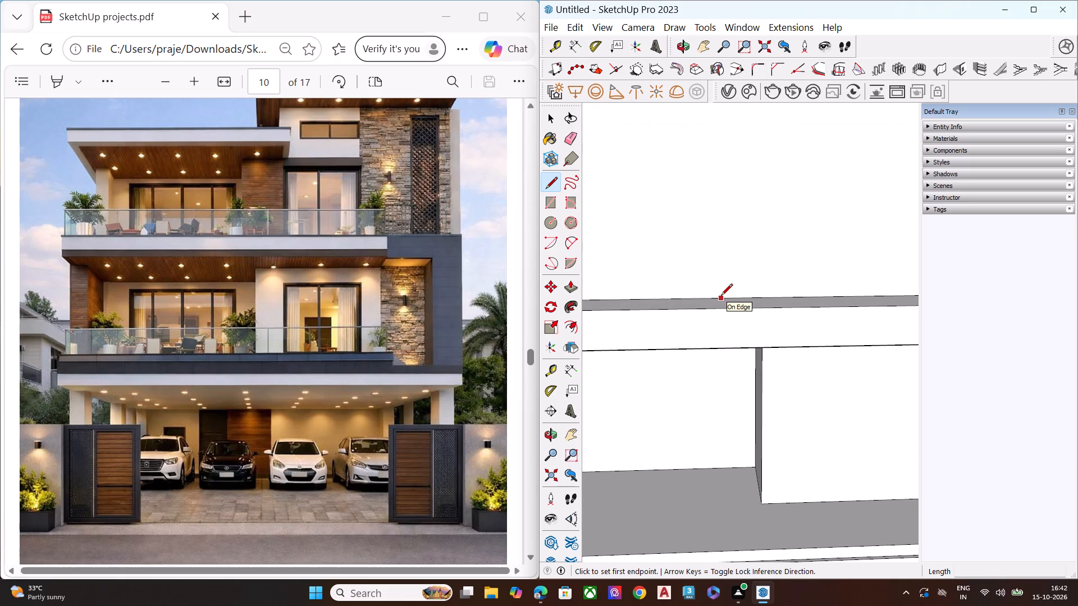
click(721, 296)
scroll(723, 281, down, 7)
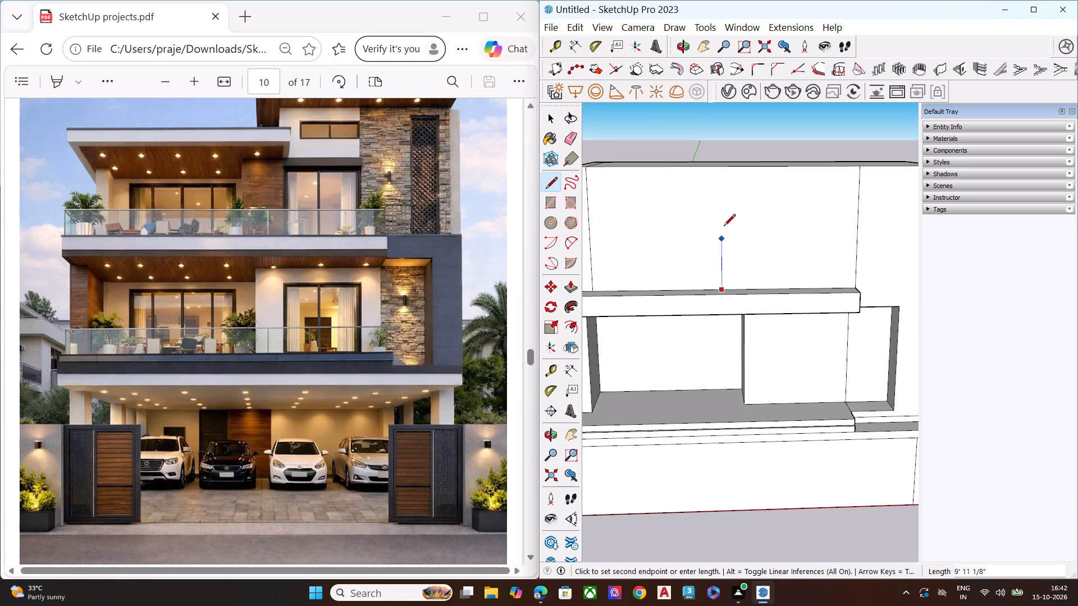
click(722, 168)
key(space)
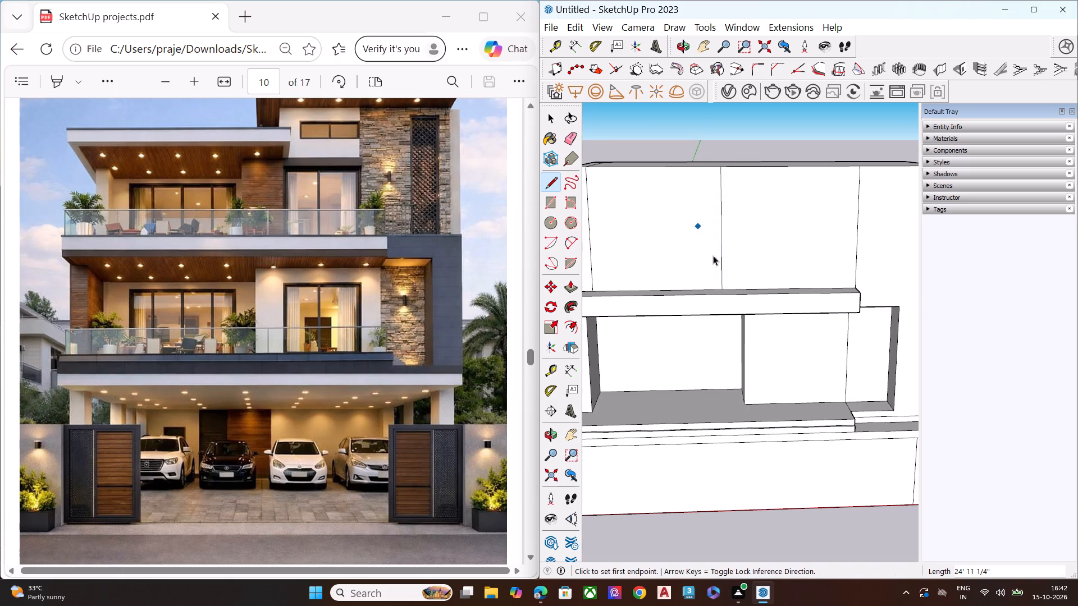
scroll(728, 256, down, 2)
middle_drag(771, 267, 587, 244)
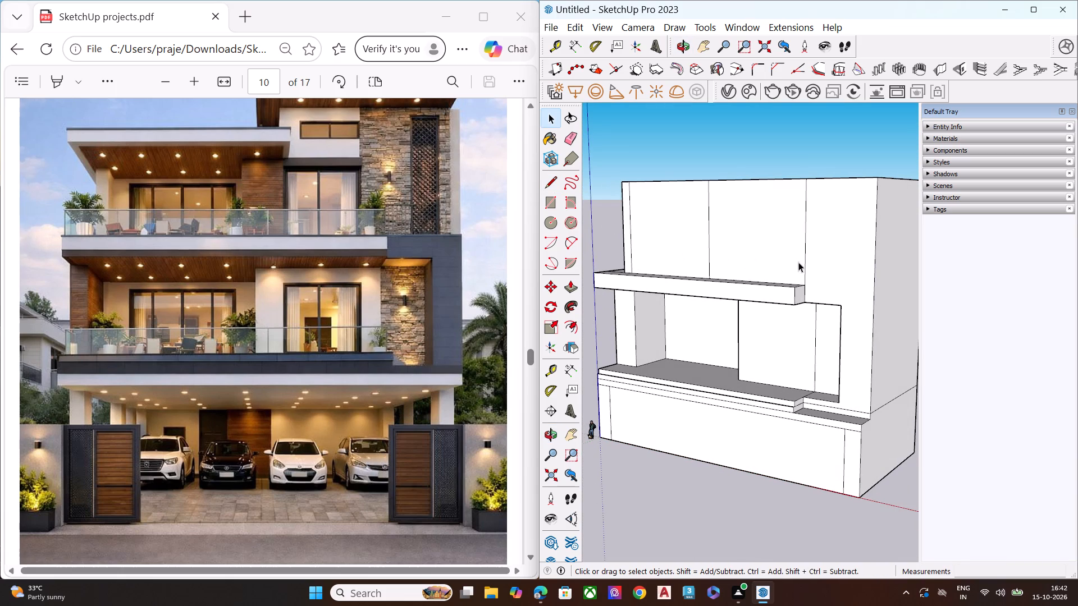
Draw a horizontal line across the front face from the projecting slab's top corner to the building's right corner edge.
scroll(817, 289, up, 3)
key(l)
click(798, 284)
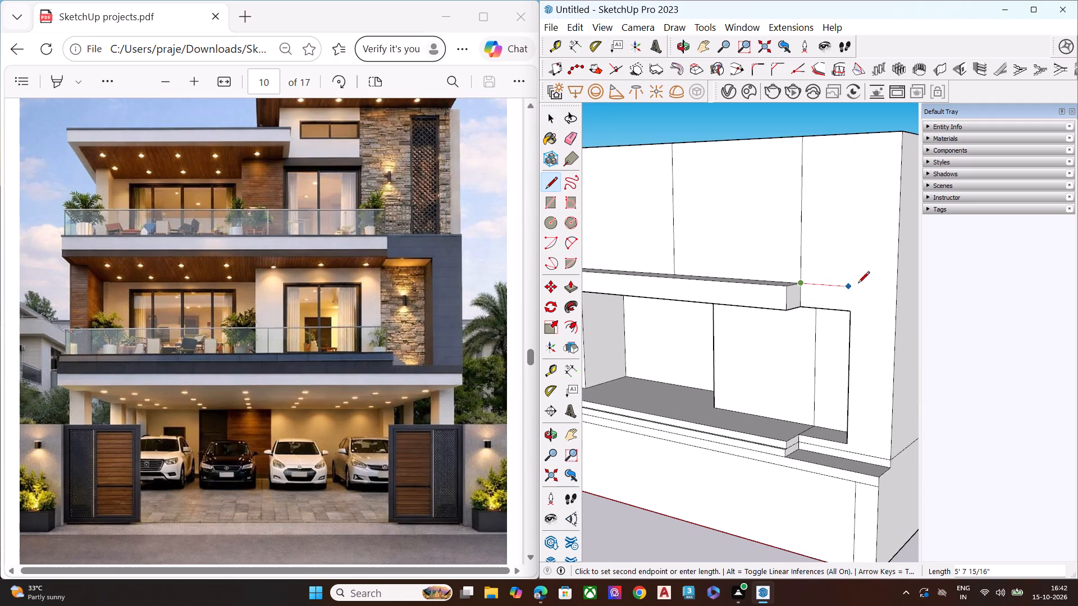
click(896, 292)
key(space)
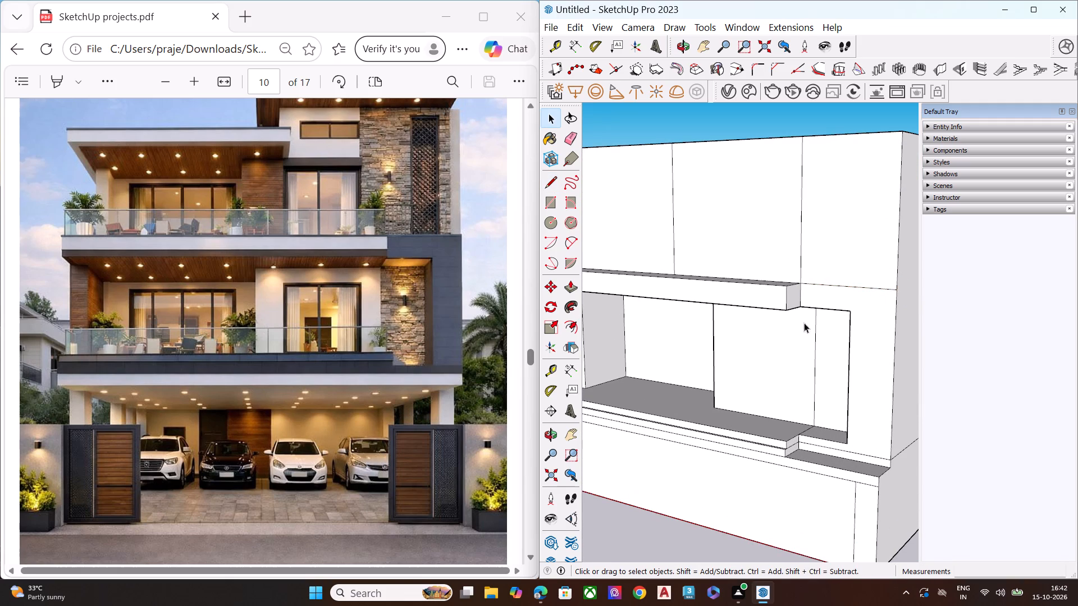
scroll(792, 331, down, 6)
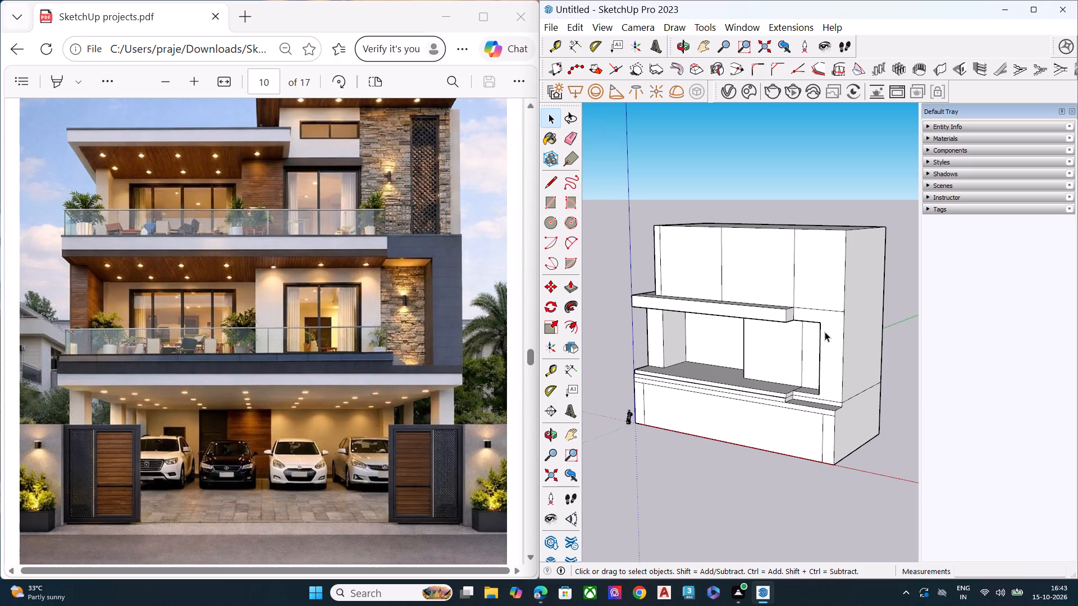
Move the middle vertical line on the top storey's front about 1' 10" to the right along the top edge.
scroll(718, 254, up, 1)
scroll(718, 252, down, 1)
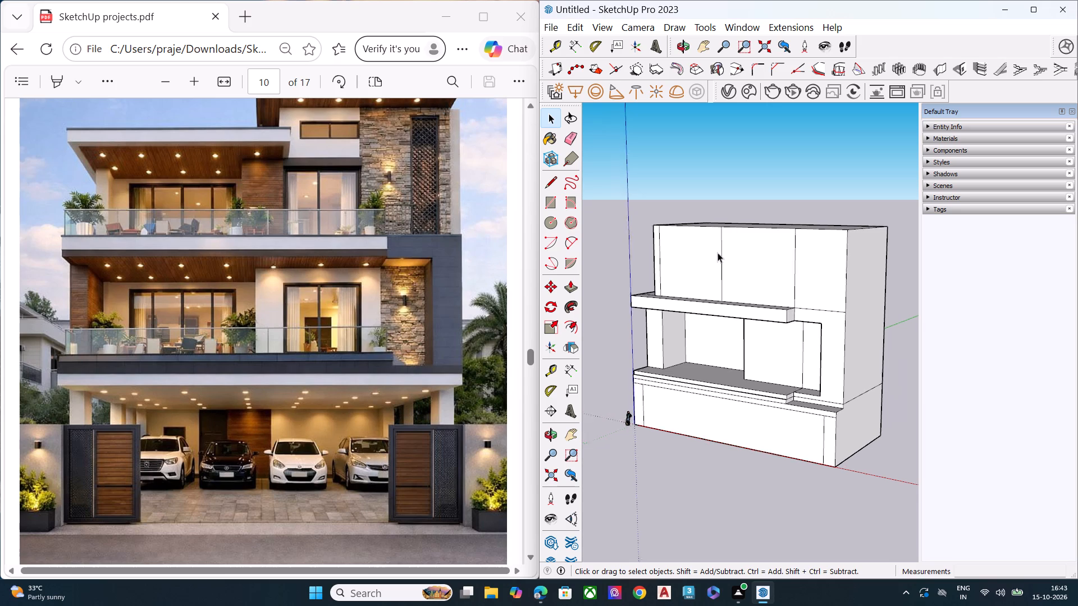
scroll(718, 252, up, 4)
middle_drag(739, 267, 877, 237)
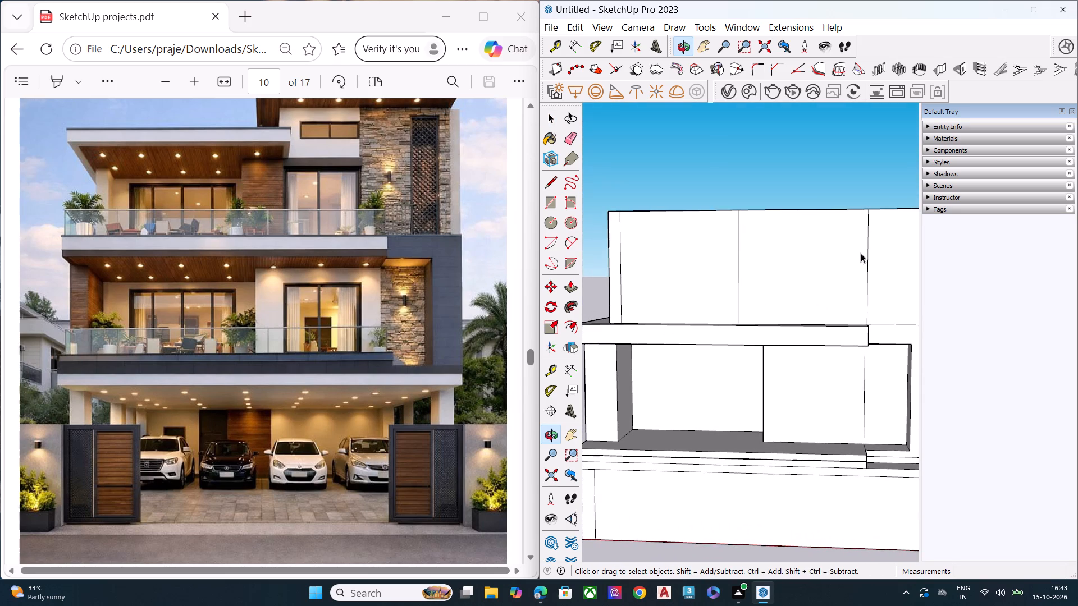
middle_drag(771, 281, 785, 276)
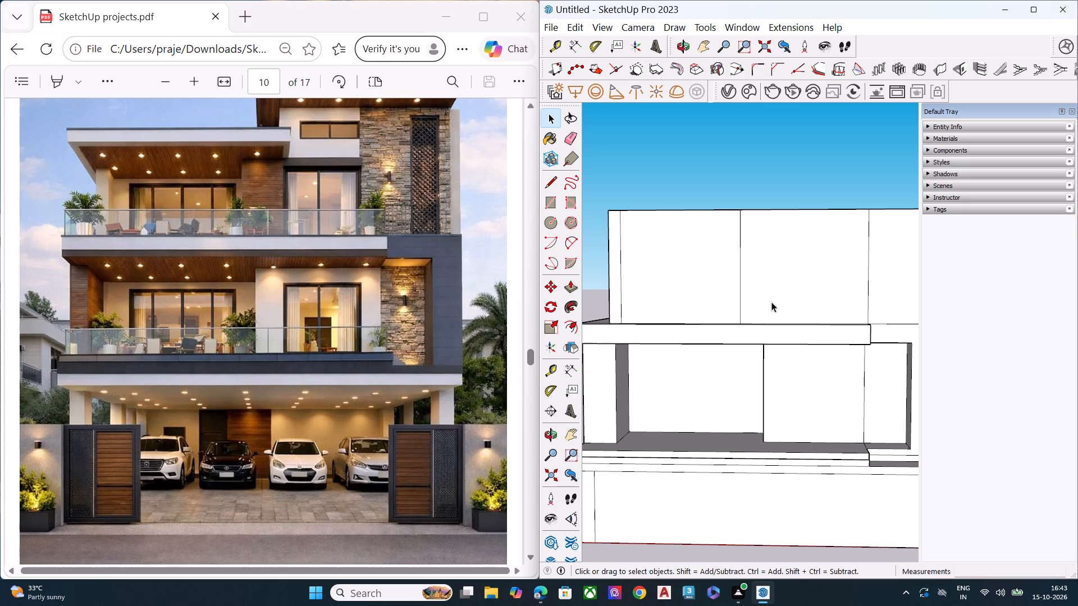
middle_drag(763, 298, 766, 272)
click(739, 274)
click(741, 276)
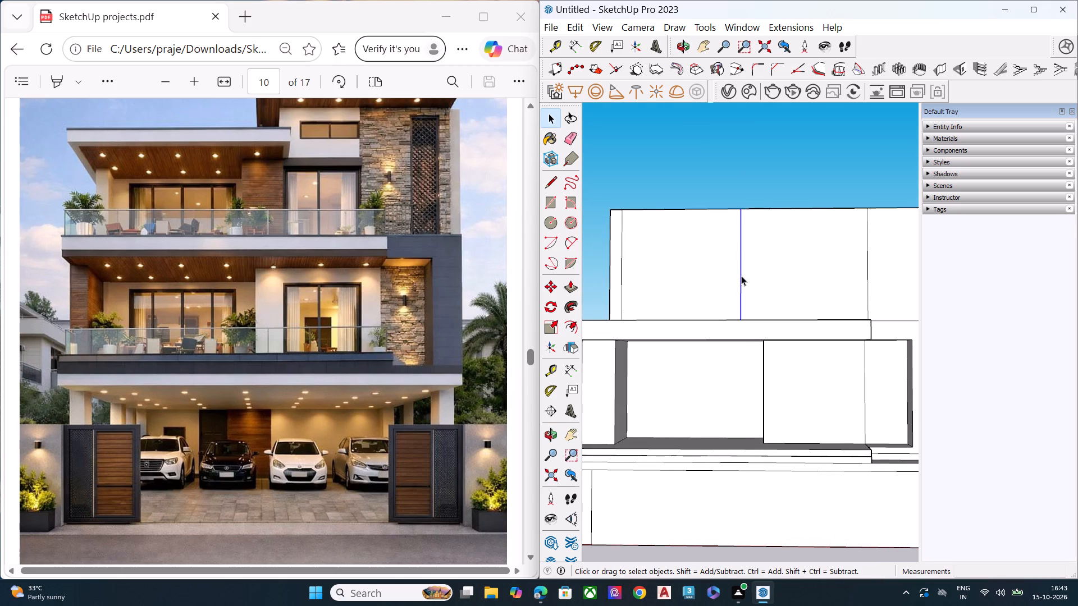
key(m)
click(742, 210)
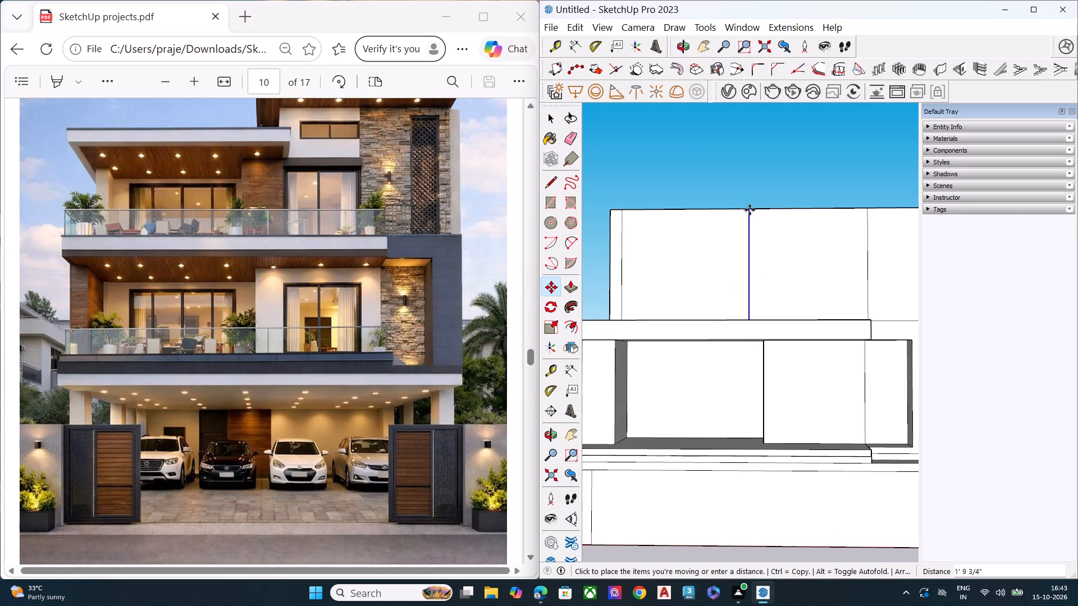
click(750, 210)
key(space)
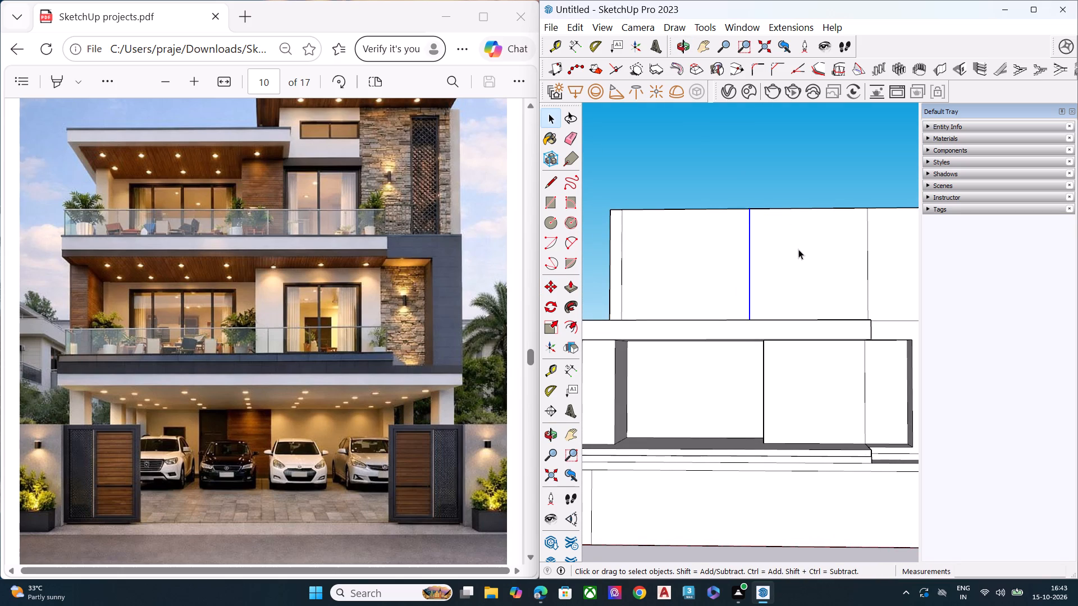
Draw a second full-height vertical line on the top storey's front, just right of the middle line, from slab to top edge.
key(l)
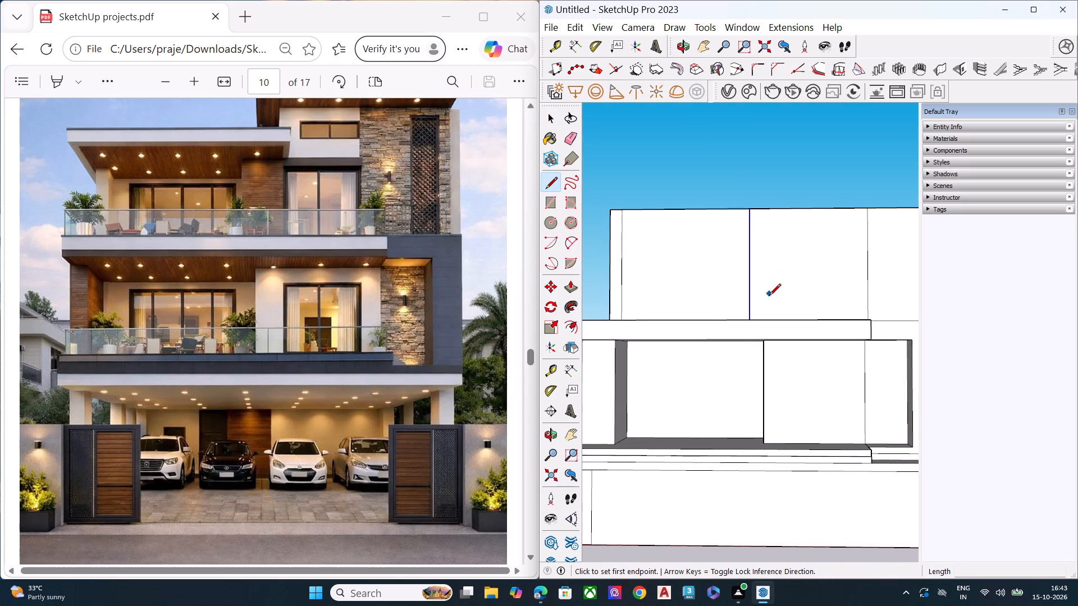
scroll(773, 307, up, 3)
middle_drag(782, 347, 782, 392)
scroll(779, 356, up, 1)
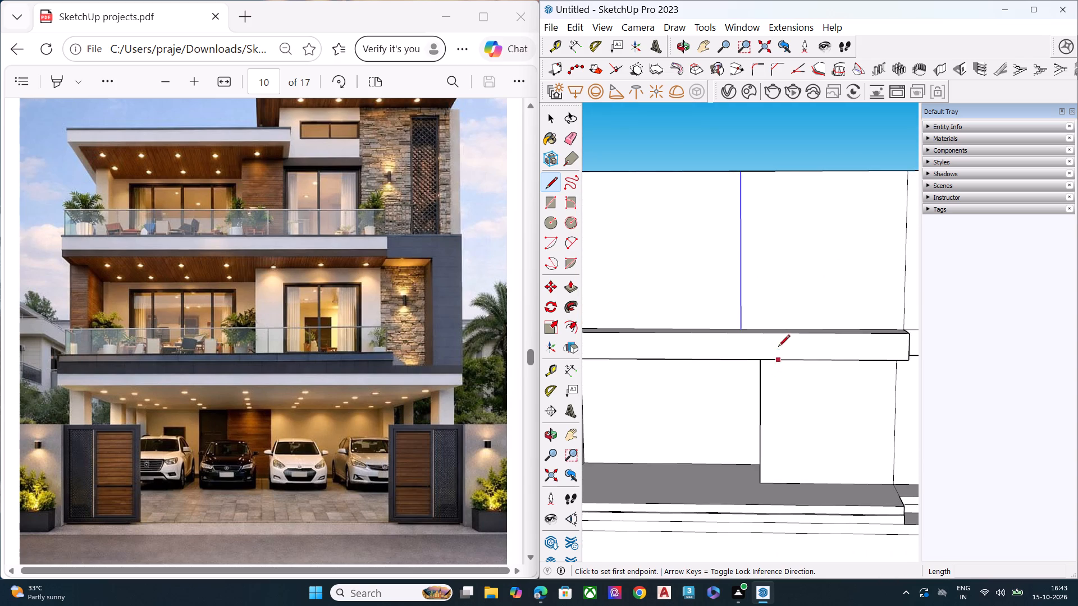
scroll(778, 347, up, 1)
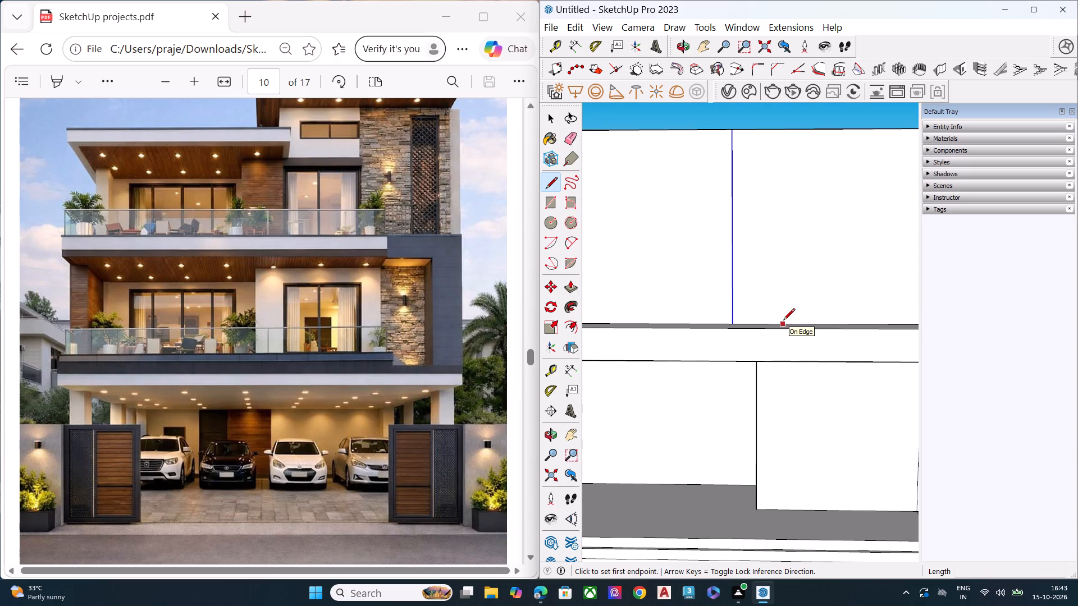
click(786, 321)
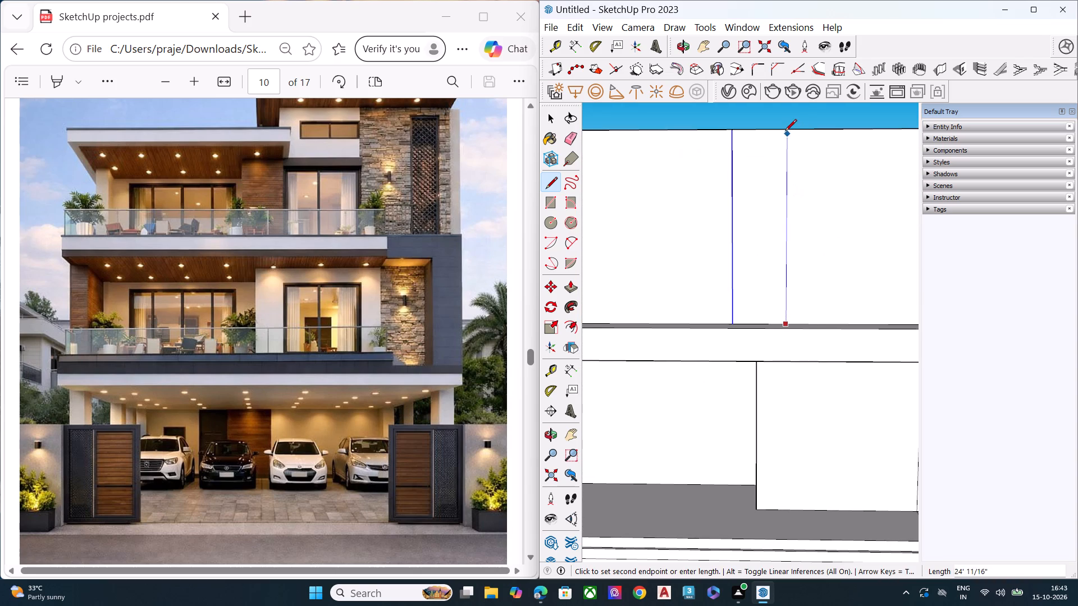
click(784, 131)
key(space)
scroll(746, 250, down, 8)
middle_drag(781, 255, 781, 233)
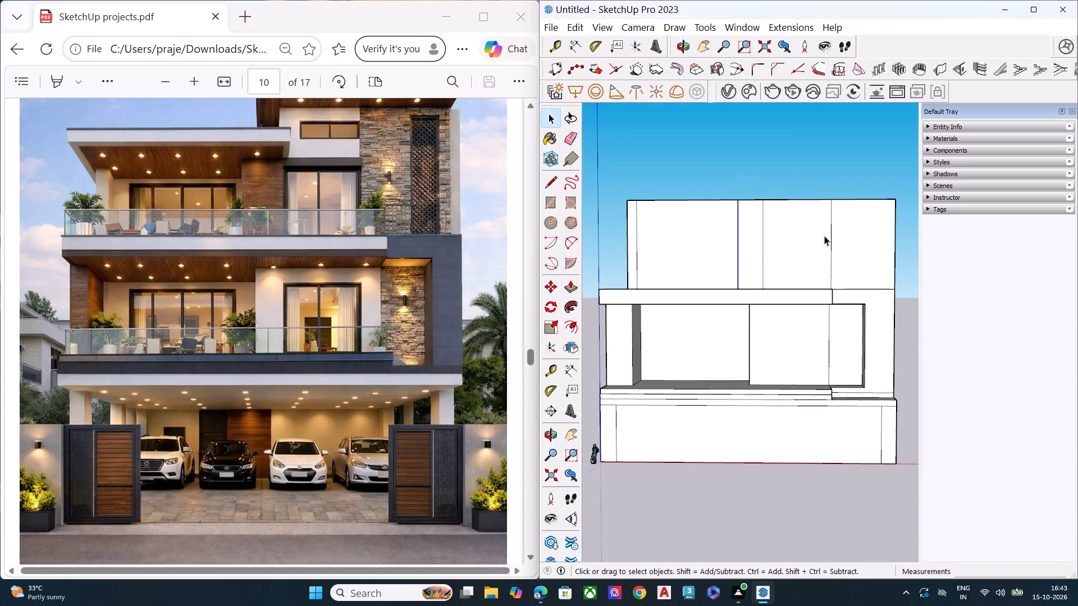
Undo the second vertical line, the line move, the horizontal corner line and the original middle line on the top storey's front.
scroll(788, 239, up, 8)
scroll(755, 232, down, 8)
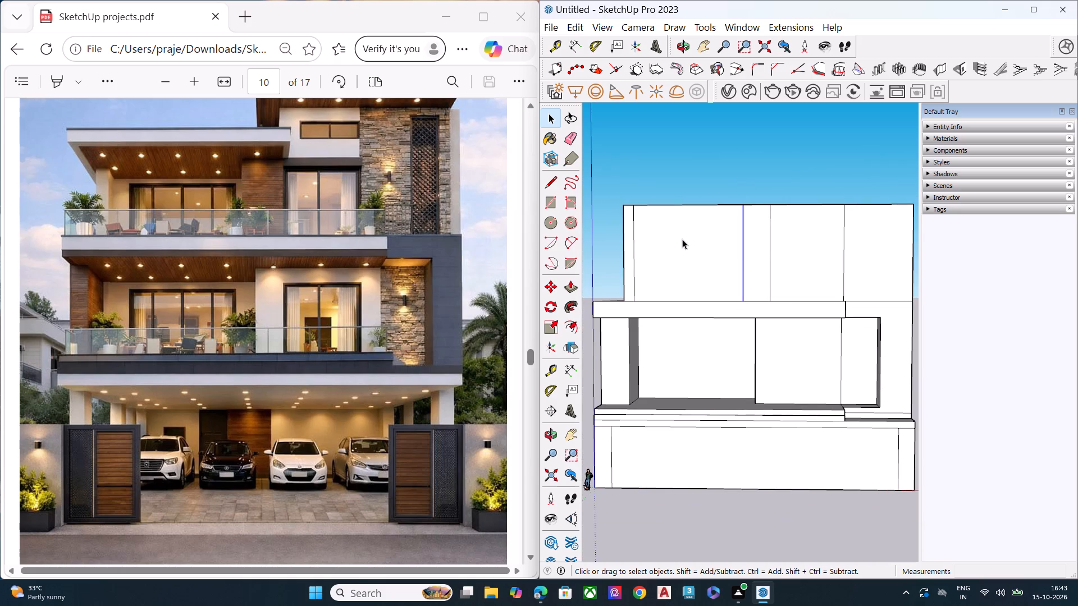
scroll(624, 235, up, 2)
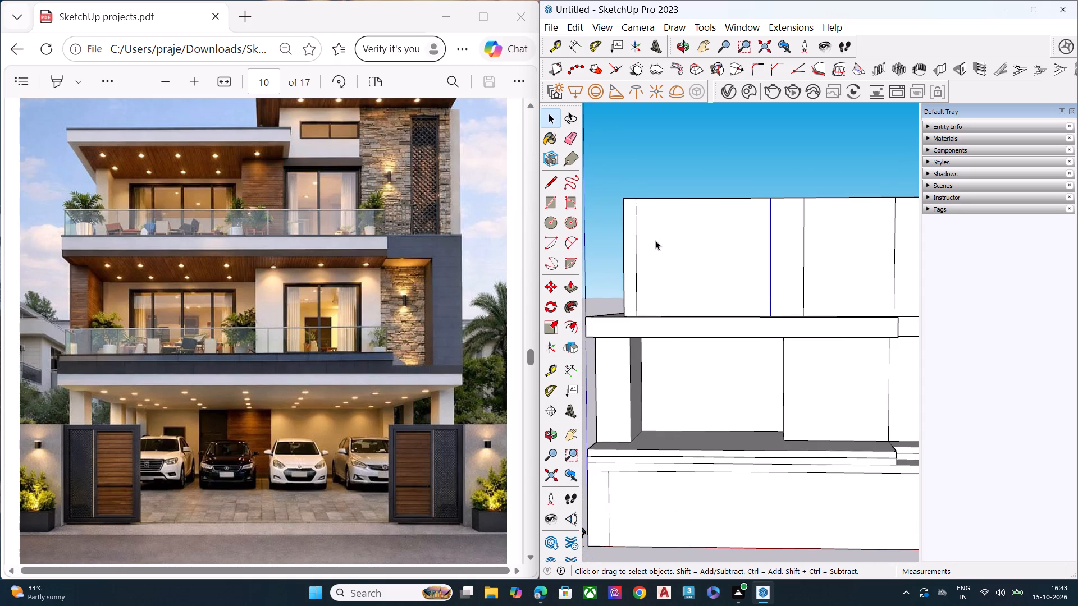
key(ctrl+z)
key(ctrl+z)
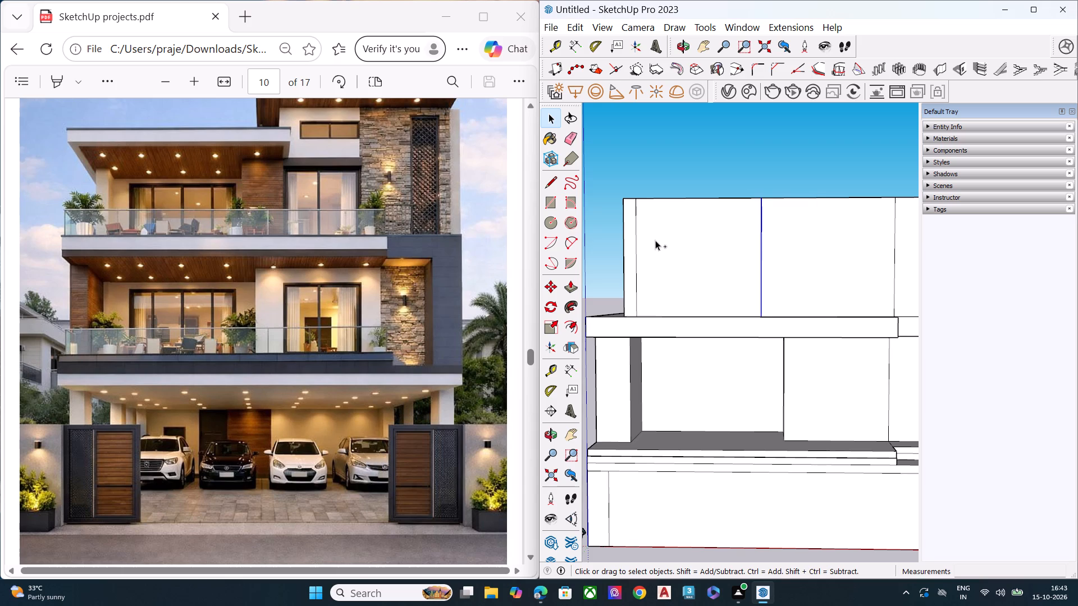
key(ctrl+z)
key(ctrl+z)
Delete the vertical edge on the top storey's front directly above the projecting slab's right end.
scroll(677, 257, down, 6)
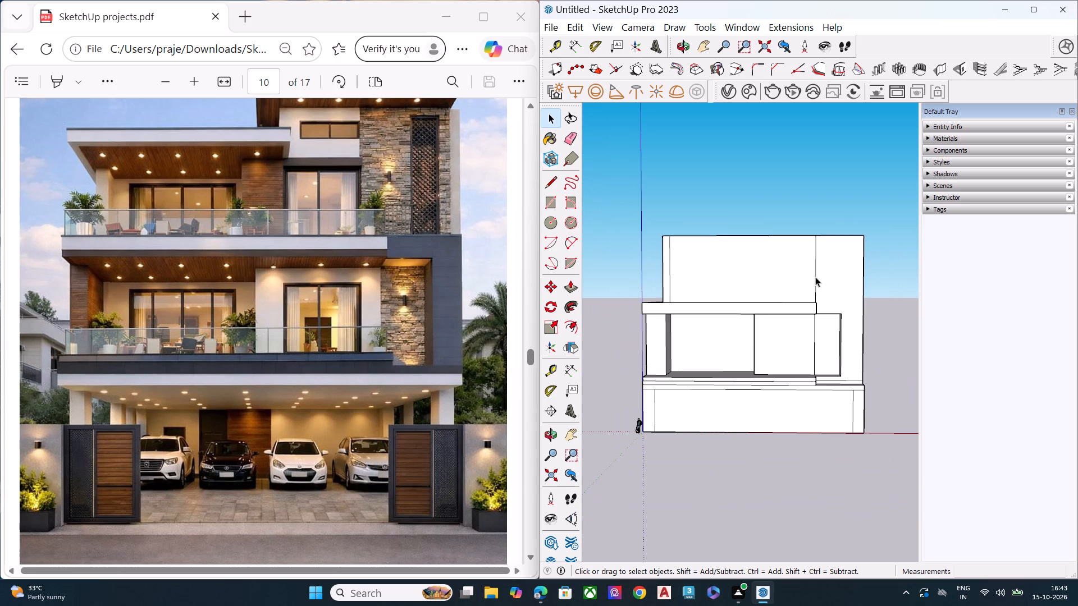
scroll(813, 269, up, 5)
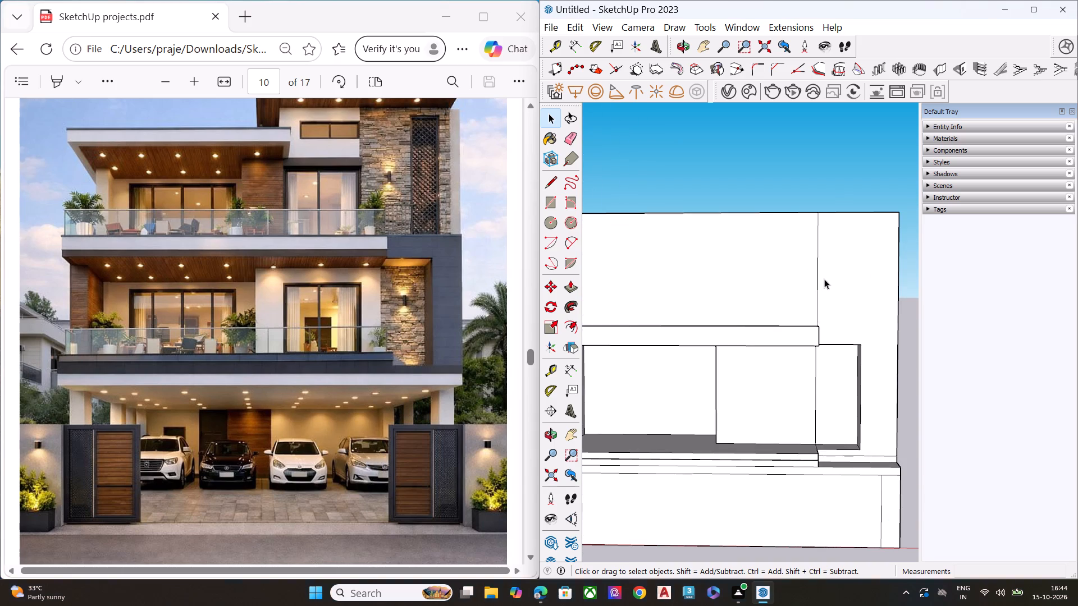
click(818, 278)
key(Delete)
Draw a horizontal line about 17' 9" long from the projecting slab's top corner to the building's right corner edge.
middle_drag(819, 309, 657, 299)
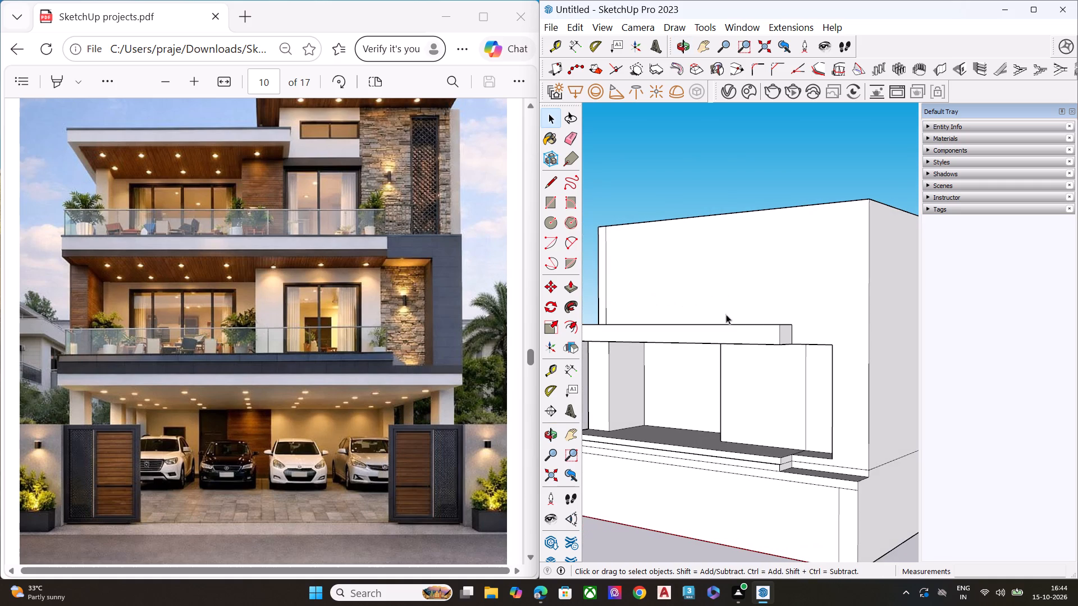
key(l)
click(794, 323)
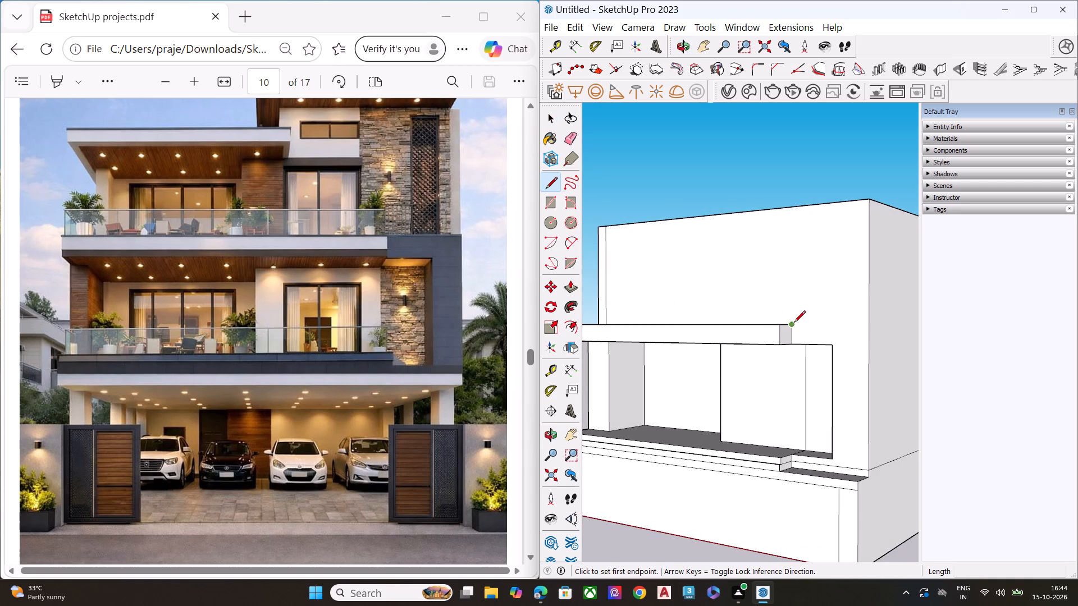
click(869, 327)
key(space)
scroll(842, 316, down, 1)
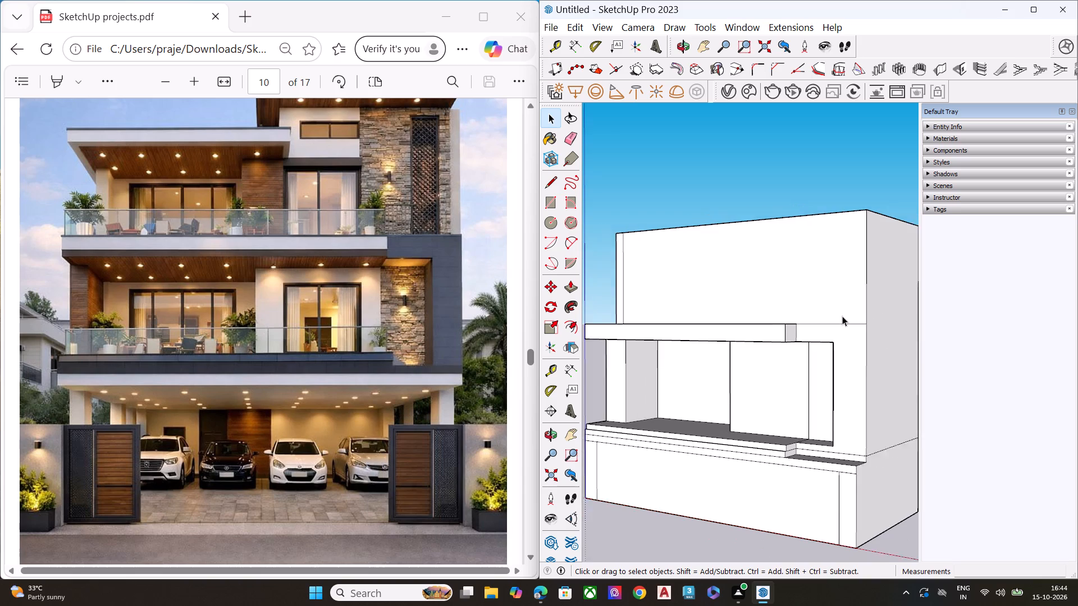
Draw a vertical line about 24' 11" long on the top storey's front, slightly left of the slab's right end, up to the top edge.
scroll(842, 316, down, 1)
middle_drag(817, 327, 849, 327)
middle_drag(859, 324, 904, 319)
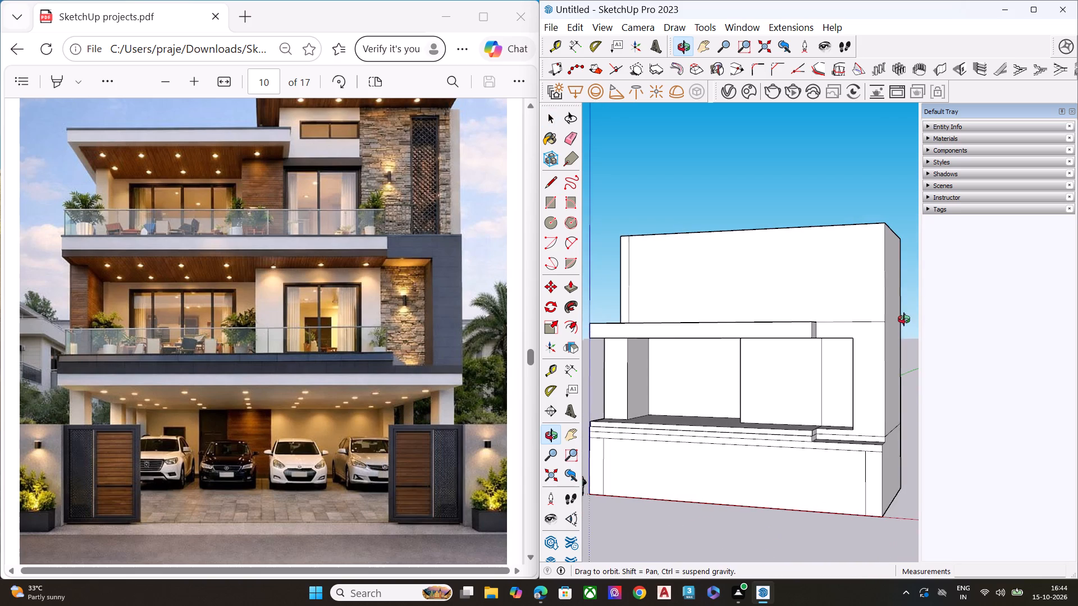
middle_drag(904, 319, 907, 318)
scroll(839, 290, up, 4)
key(l)
scroll(813, 336, up, 1)
middle_drag(823, 337, 888, 339)
scroll(800, 325, up, 2)
middle_drag(786, 349, 784, 386)
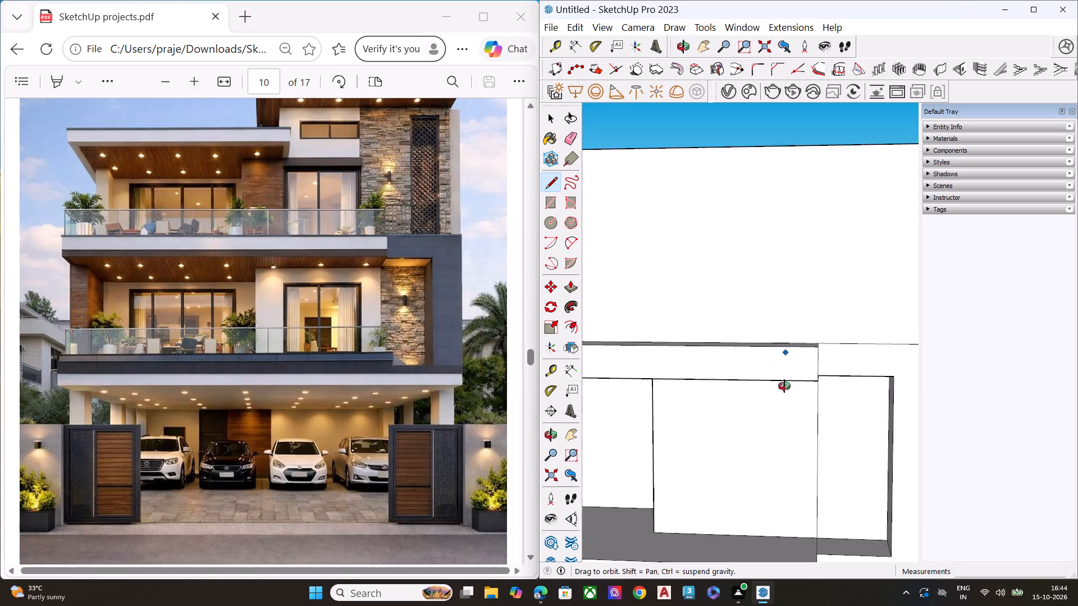
middle_drag(784, 386, 800, 437)
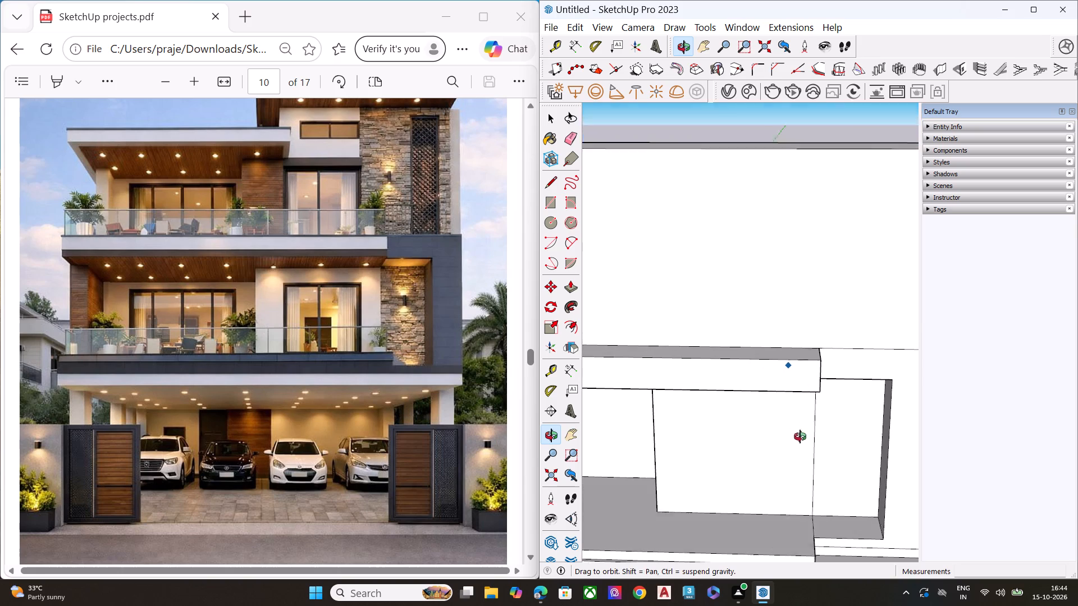
middle_drag(800, 437, 800, 437)
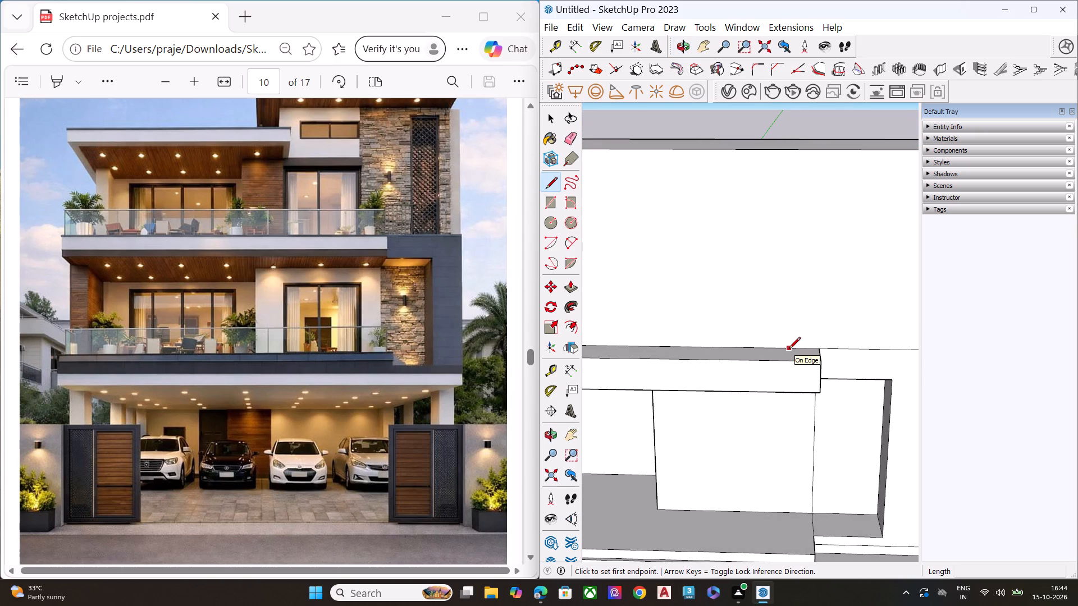
click(789, 350)
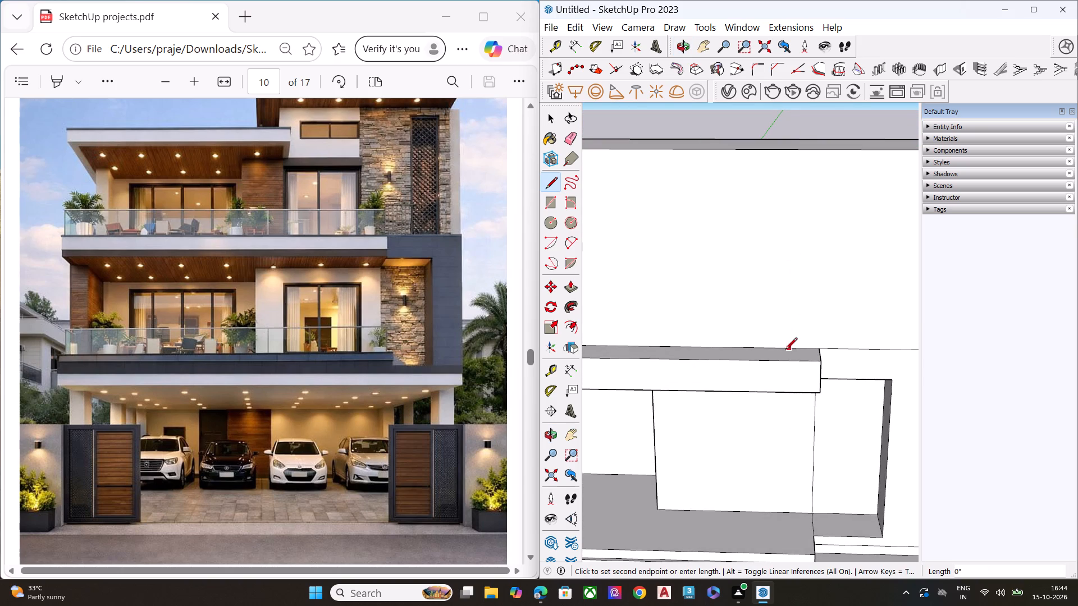
click(791, 151)
key(space)
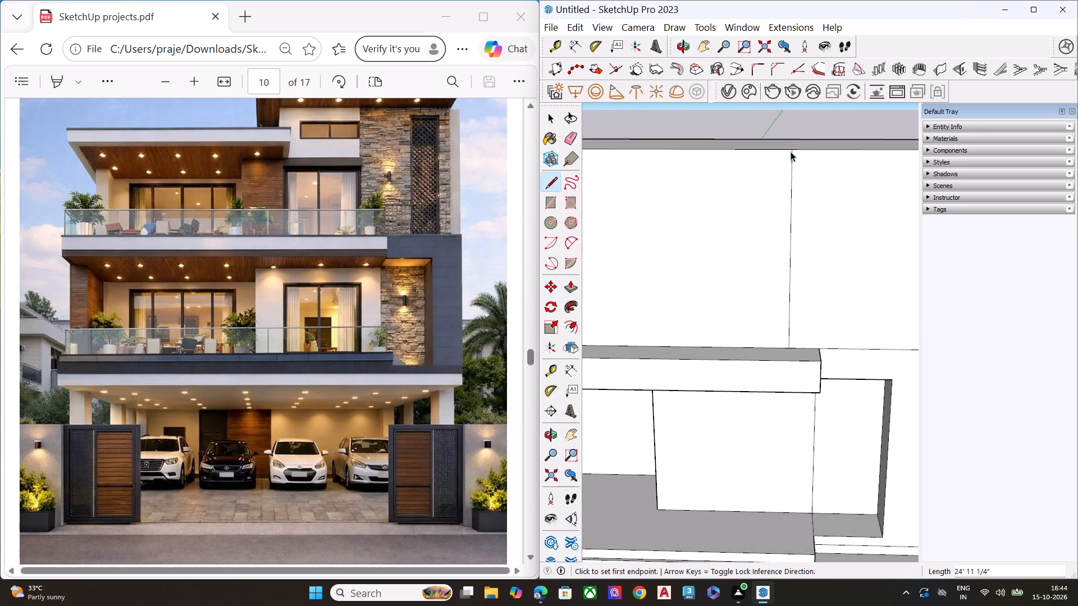
Draw a vertical line about 24' 11" long near the middle of the top storey's front, from the slab to the top edge.
scroll(749, 178, down, 5)
middle_drag(784, 240, 780, 198)
scroll(780, 199, up, 1)
scroll(780, 198, down, 6)
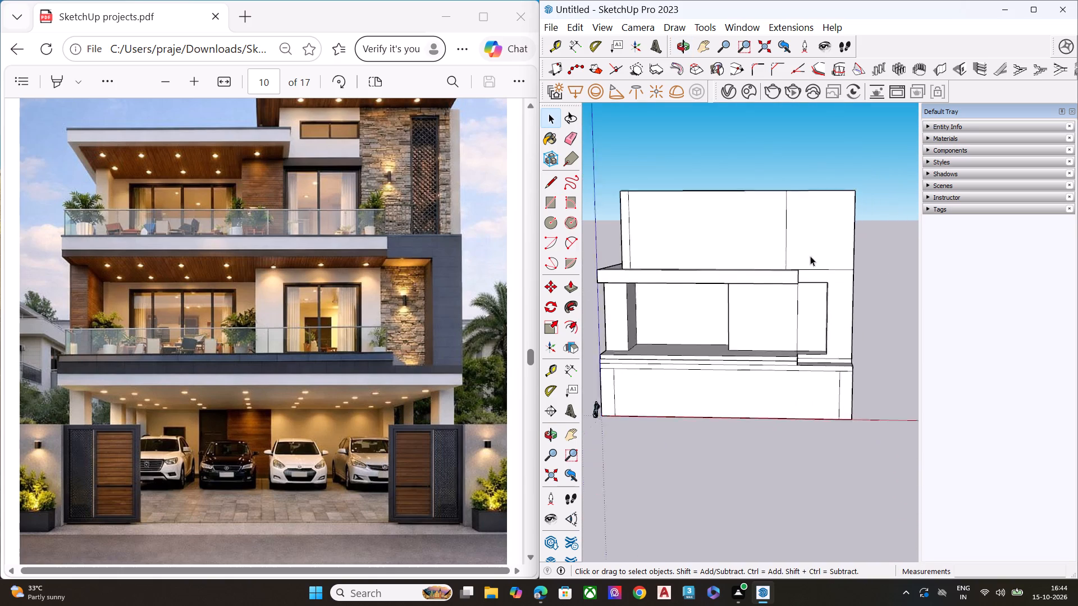
scroll(810, 256, down, 5)
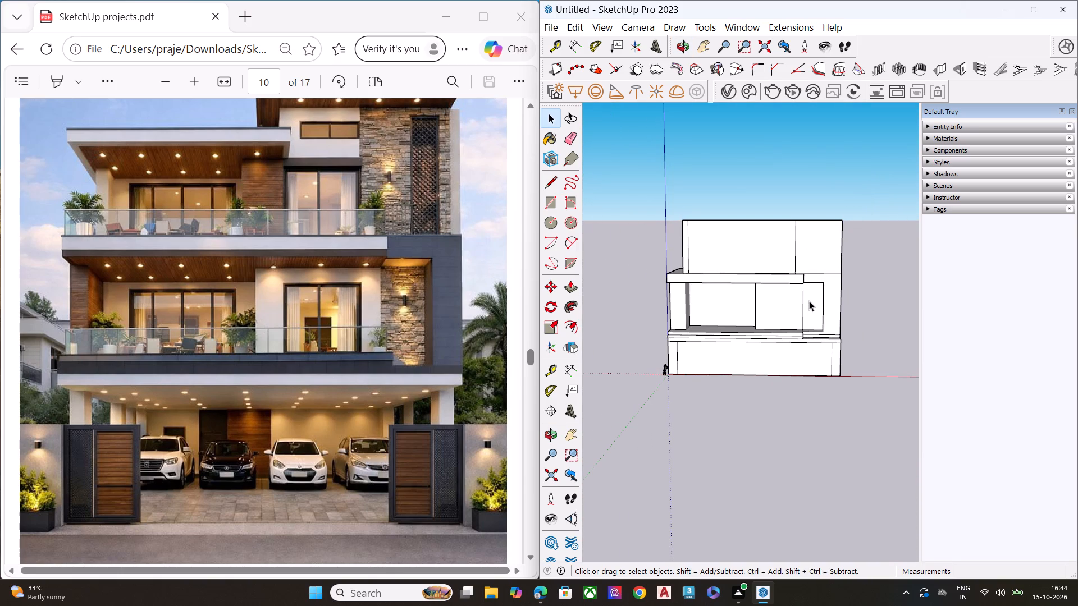
scroll(780, 233, up, 1)
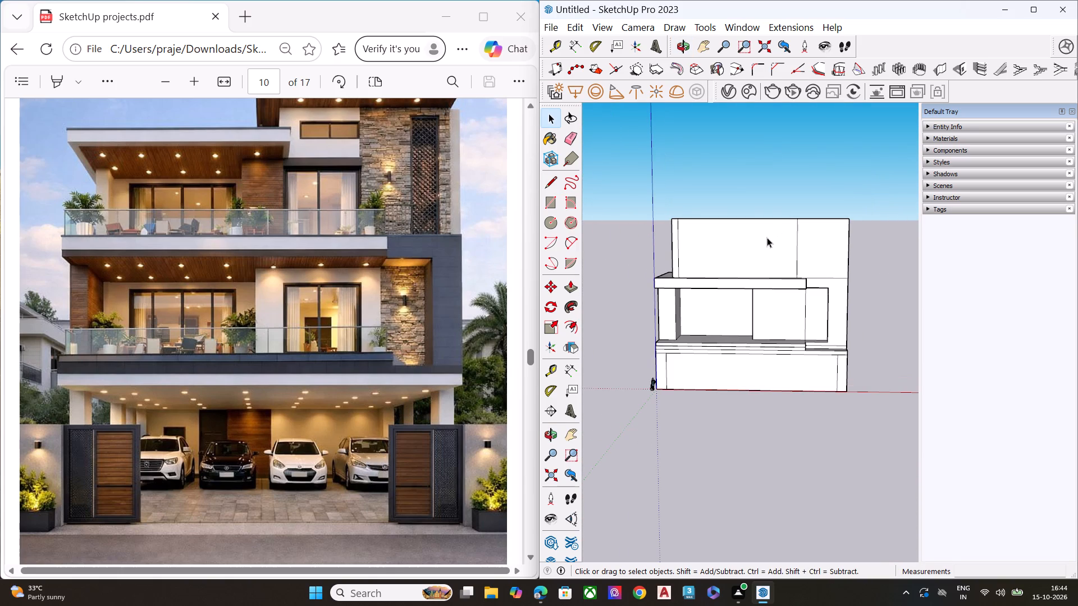
scroll(729, 251, up, 2)
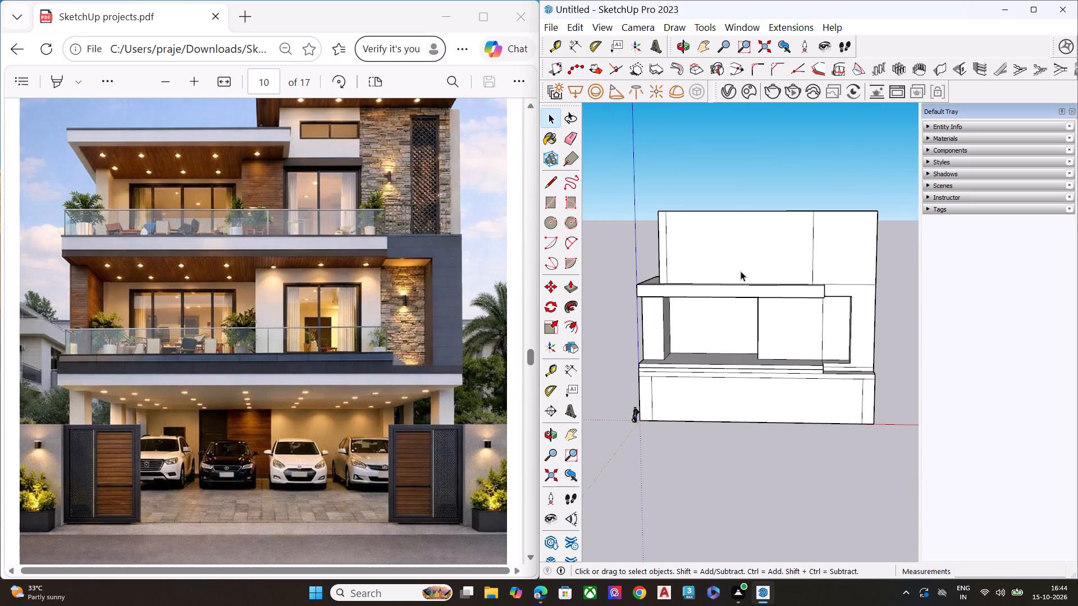
key(l)
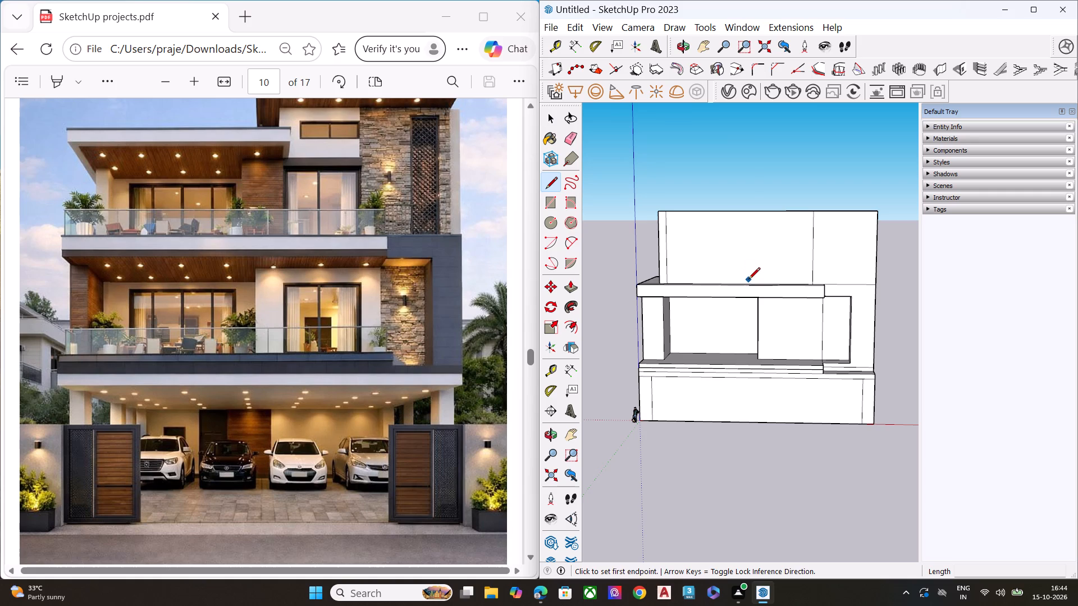
scroll(748, 280, up, 6)
click(747, 286)
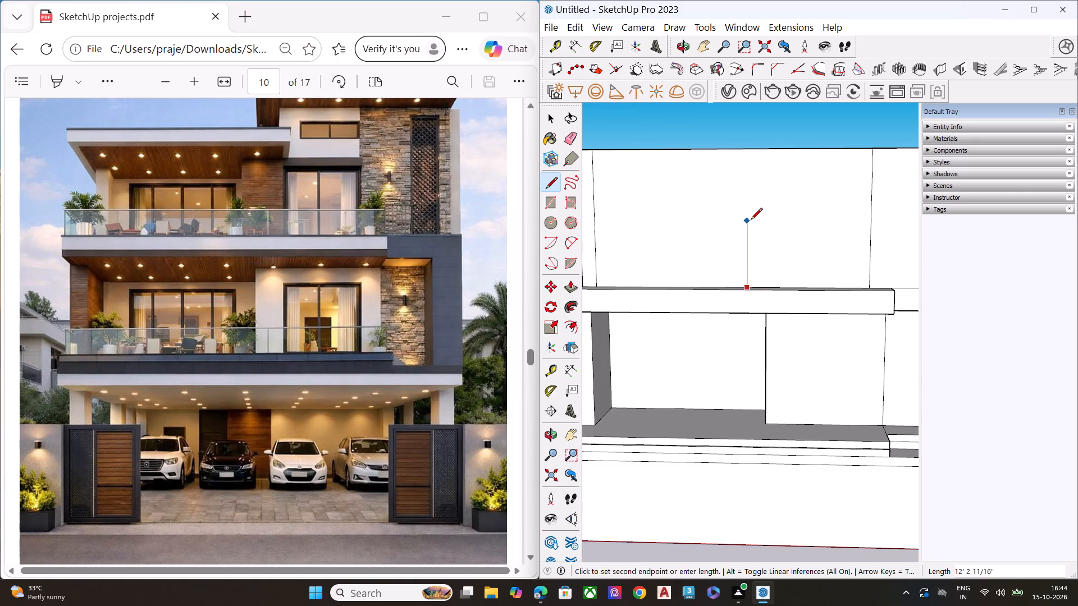
click(747, 154)
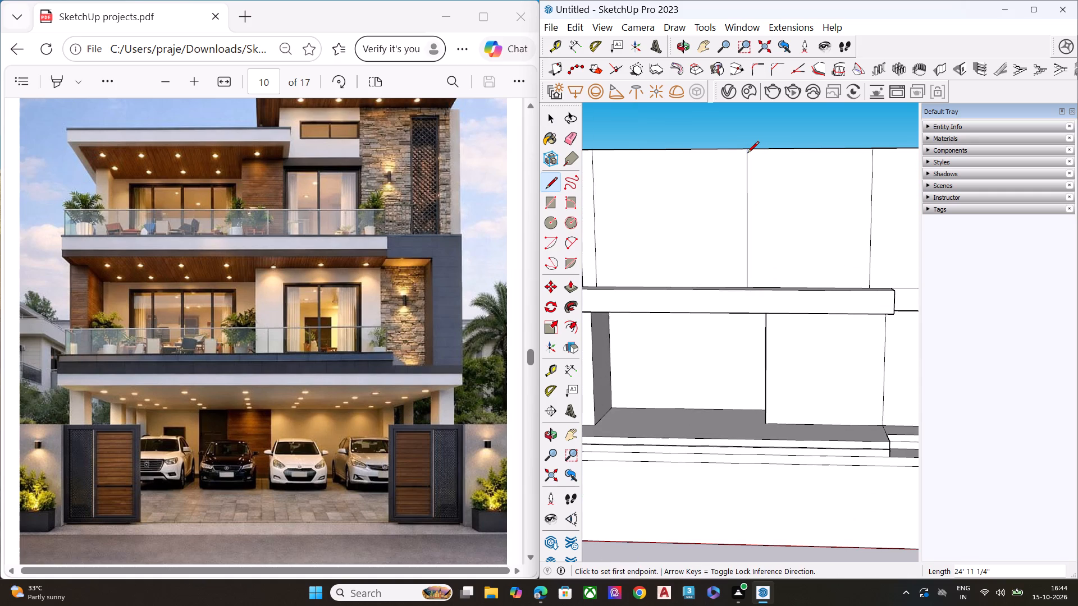
key(space)
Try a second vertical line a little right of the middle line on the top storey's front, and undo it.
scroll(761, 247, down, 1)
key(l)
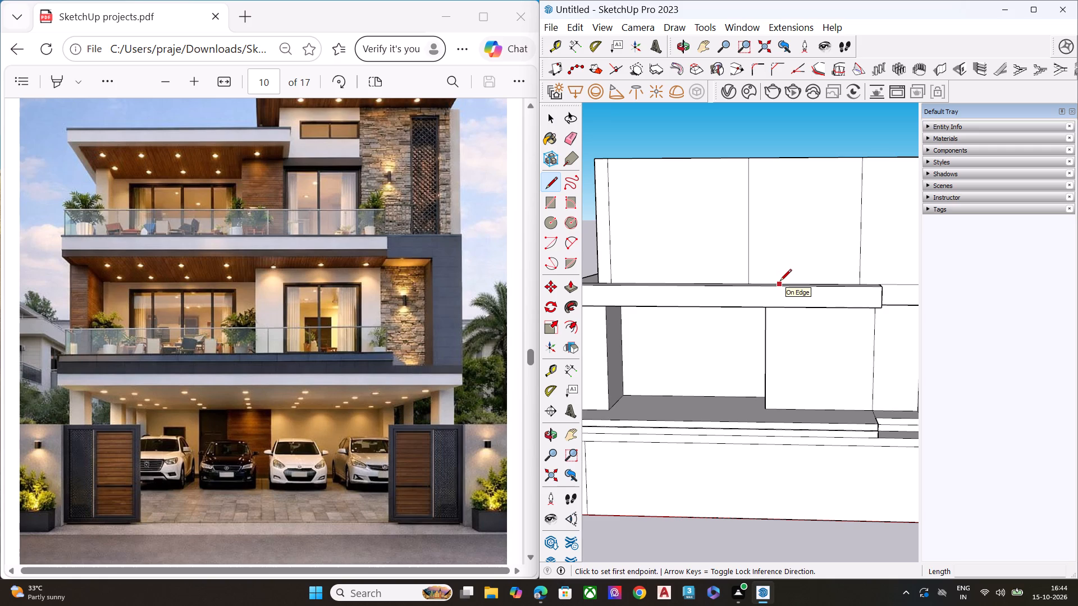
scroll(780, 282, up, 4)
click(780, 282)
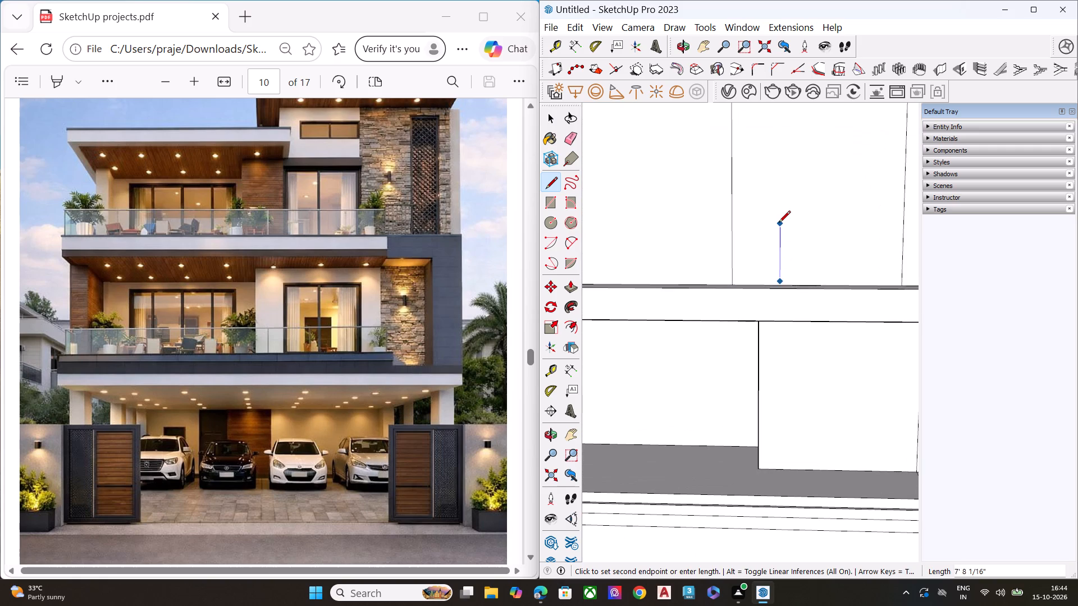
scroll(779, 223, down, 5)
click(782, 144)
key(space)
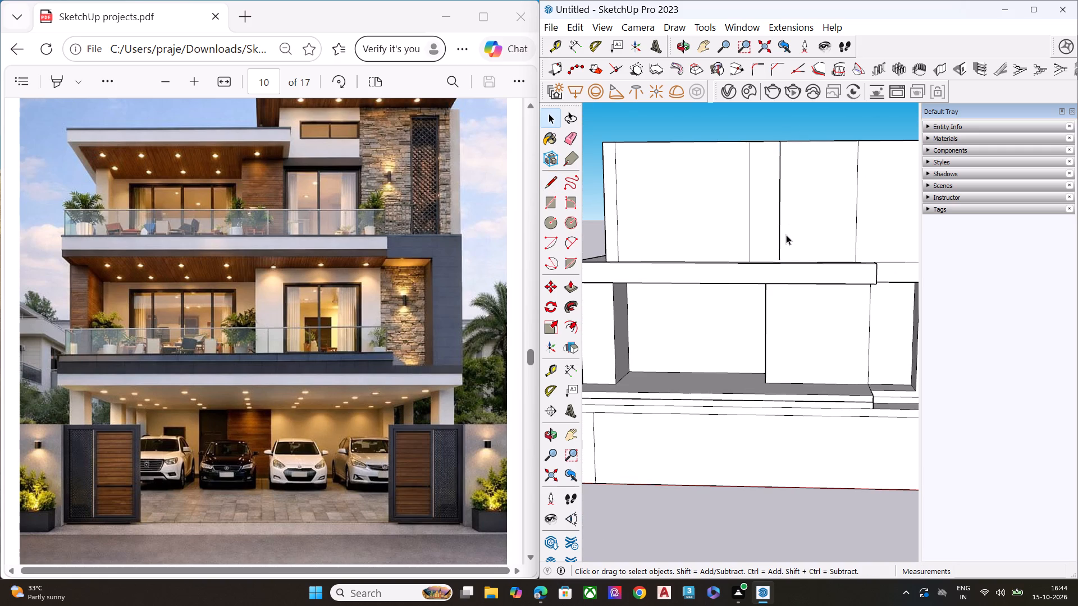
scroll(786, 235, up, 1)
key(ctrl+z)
Draw a vertical line about 24' 11" long slightly right of the middle line, from the slab's back edge to the storey's top edge.
middle_drag(778, 248, 773, 307)
scroll(773, 307, up, 4)
key(l)
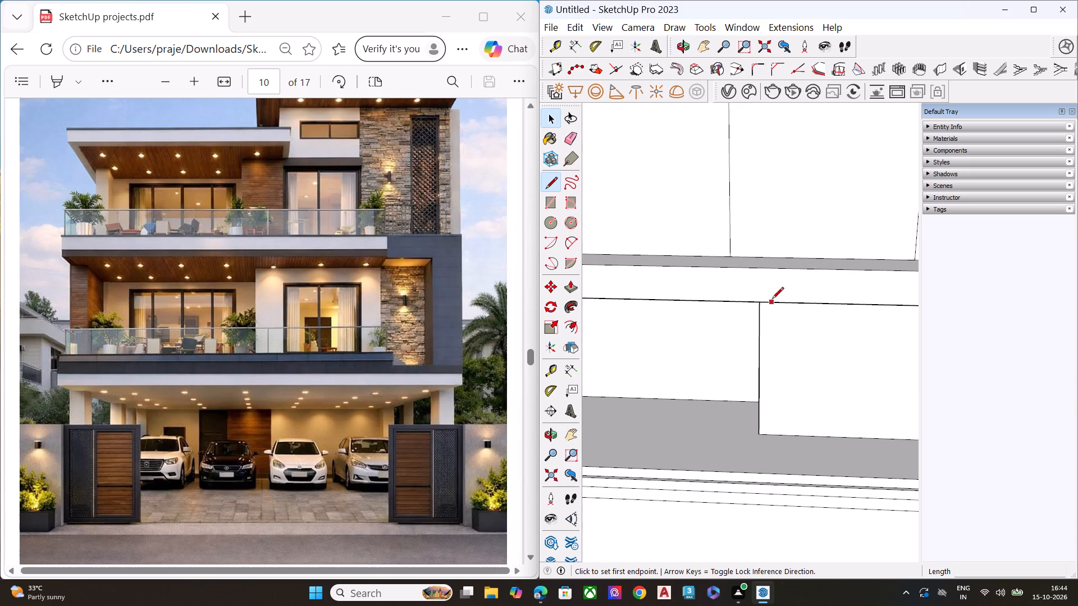
click(774, 256)
scroll(776, 232, down, 3)
scroll(776, 240, up, 2)
scroll(776, 240, down, 3)
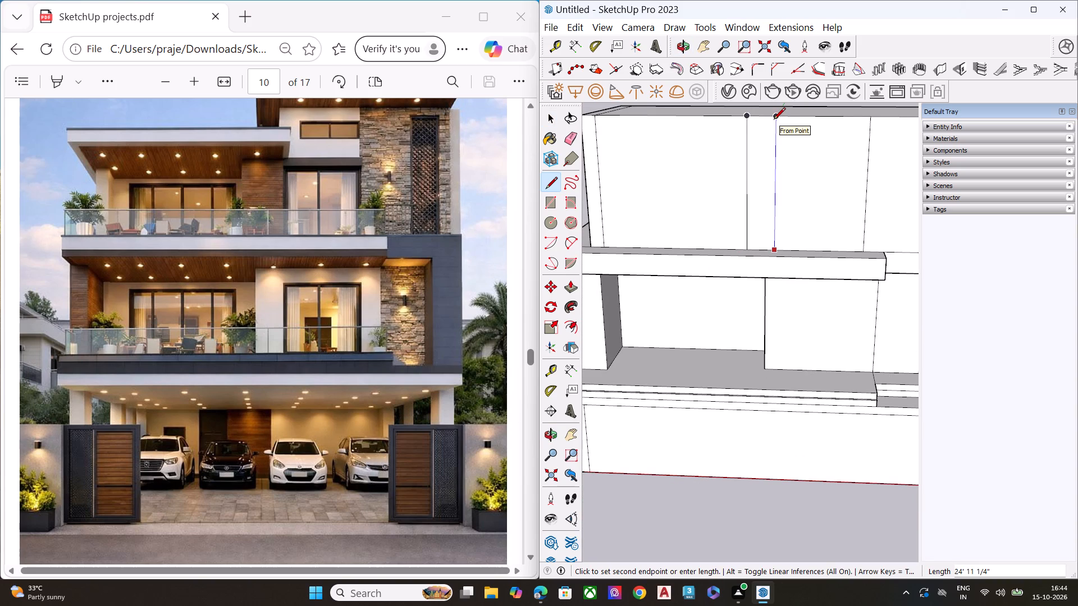
click(774, 120)
key(space)
Push the large front panel left of the middle line about 8' into the top storey to form the balcony recess.
middle_drag(771, 186, 875, 139)
scroll(672, 123, up, 5)
click(728, 188)
scroll(752, 195, down, 6)
middle_drag(722, 203, 737, 305)
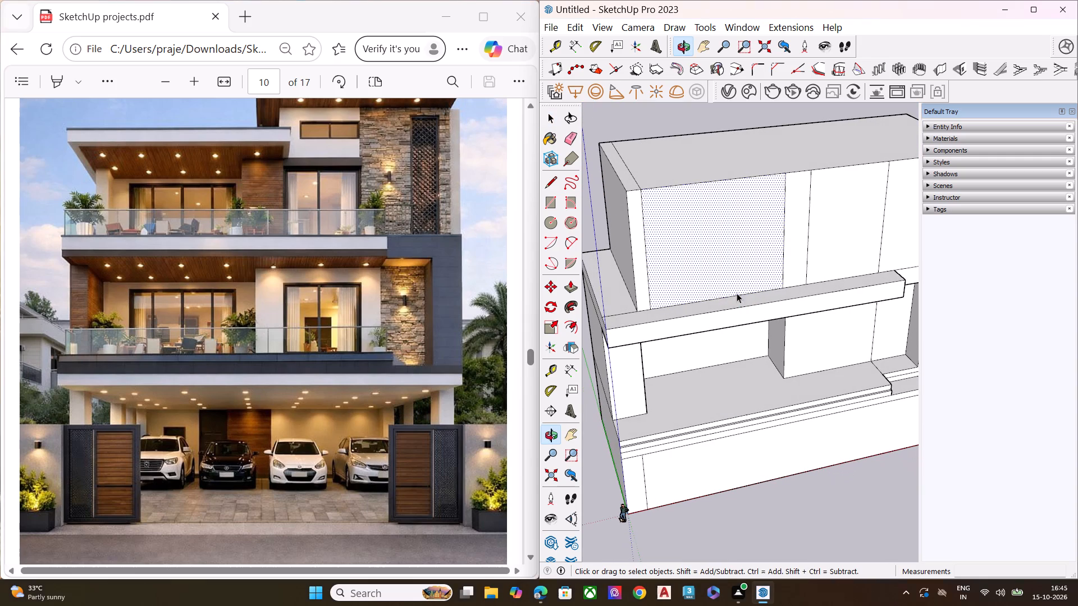
middle_drag(769, 200, 686, 284)
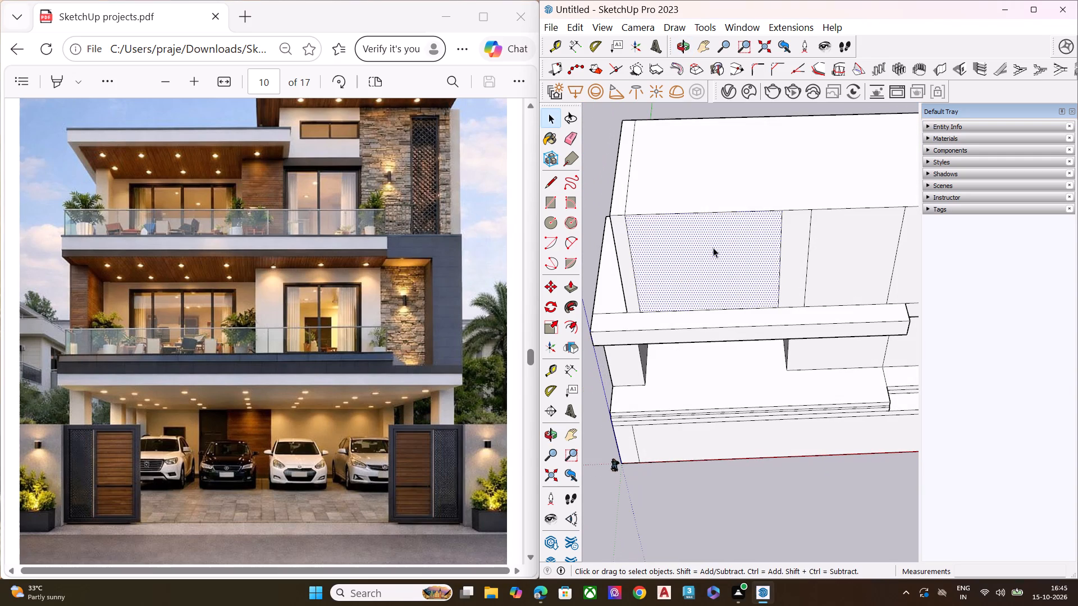
key(p)
click(713, 247)
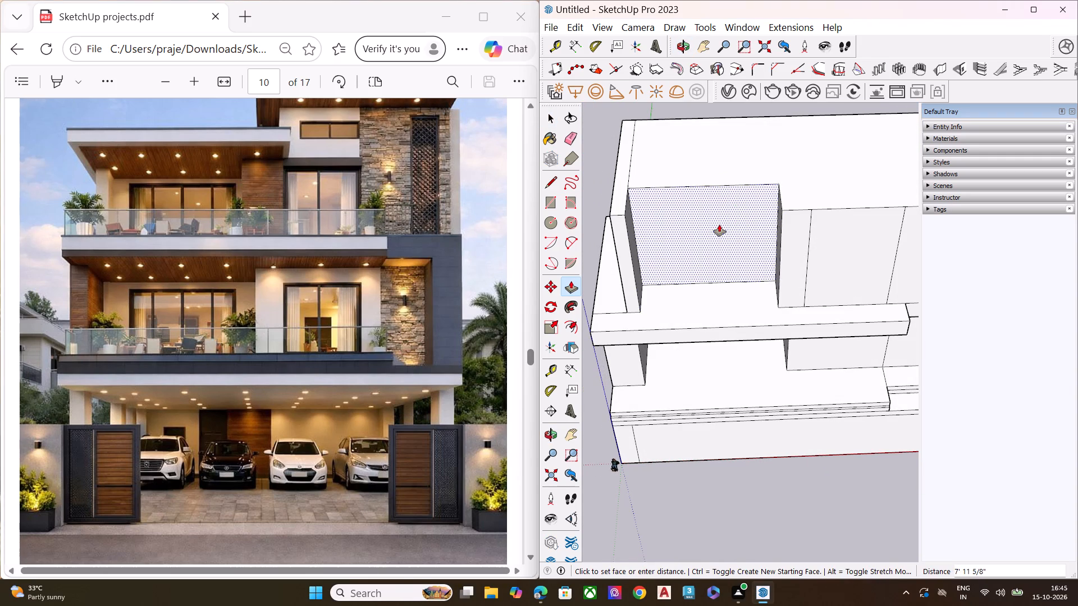
click(719, 223)
key(space)
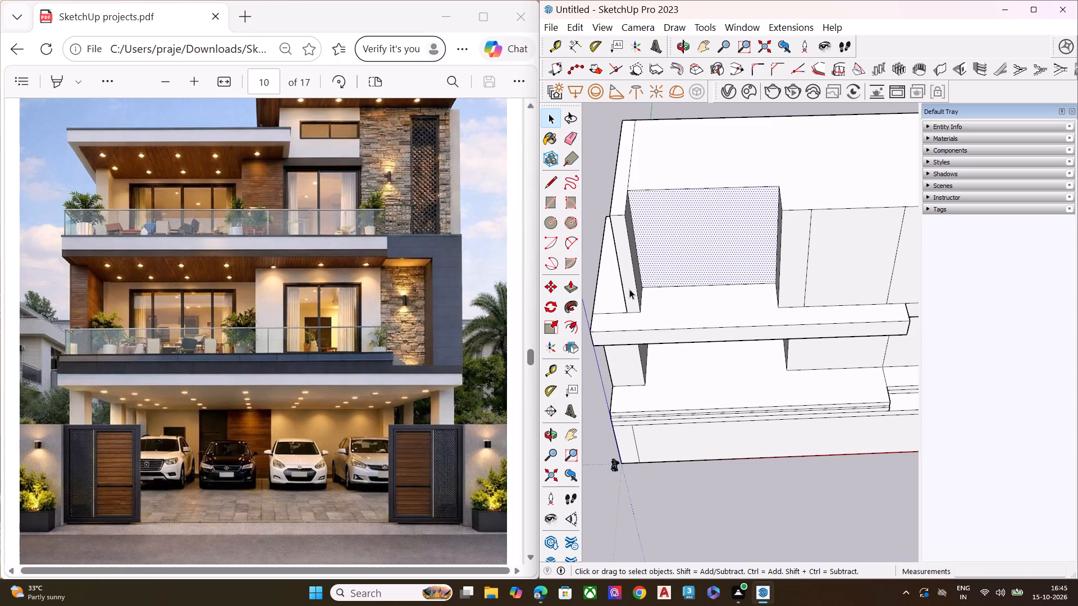
Push the narrow front face of the wall at the recess's left end slightly back from the slab edge.
click(623, 292)
click(628, 290)
click(628, 290)
key(p)
click(628, 290)
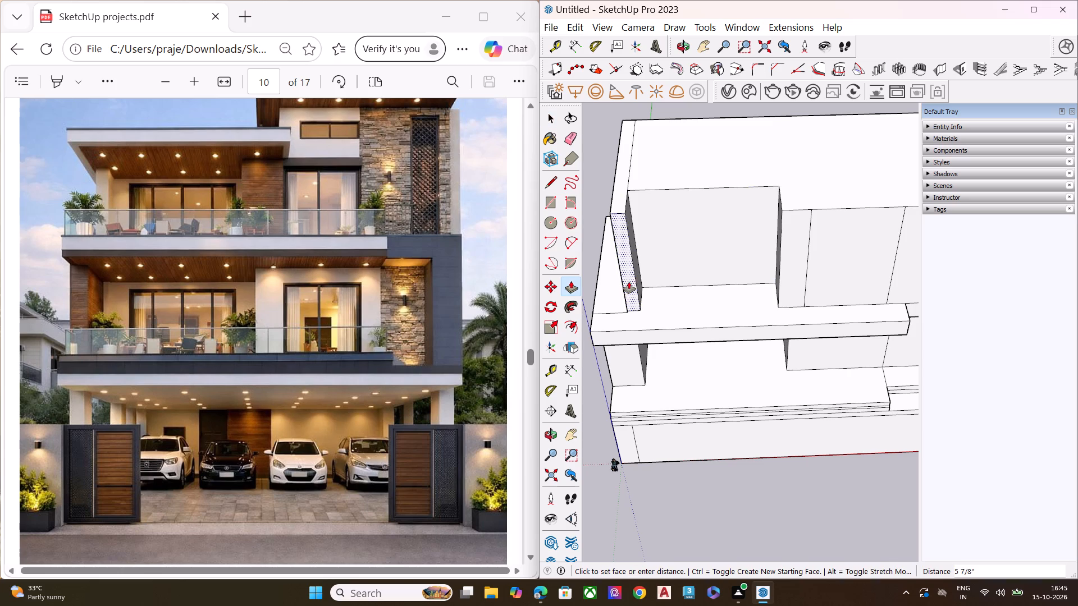
click(629, 283)
key(space)
Delete the two leftover edges on the slab's top surface at the foot of the left end wall.
scroll(620, 311, up, 5)
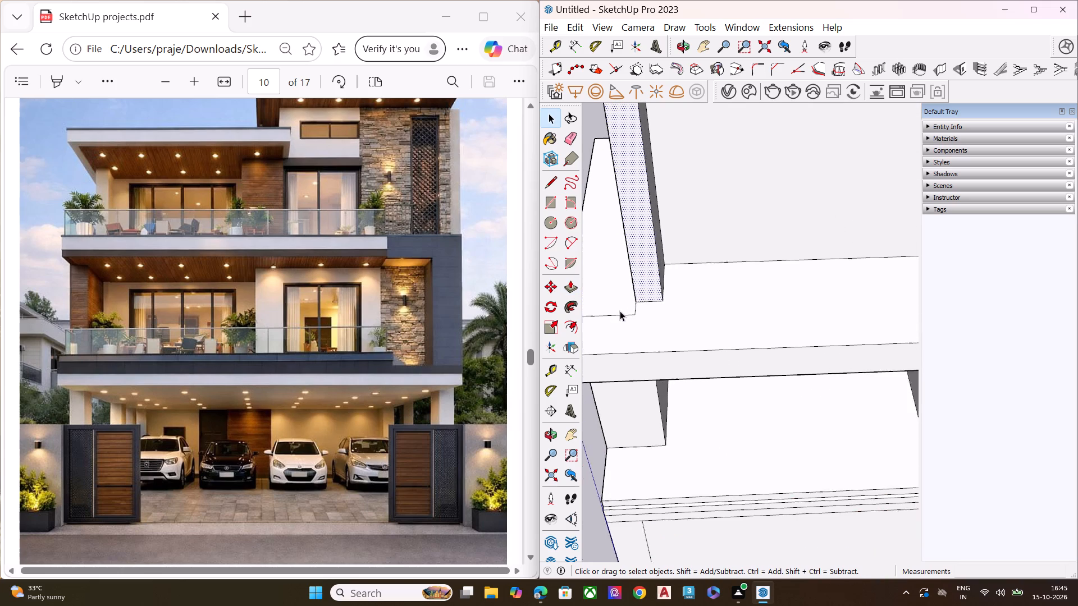
scroll(620, 311, up, 7)
click(638, 309)
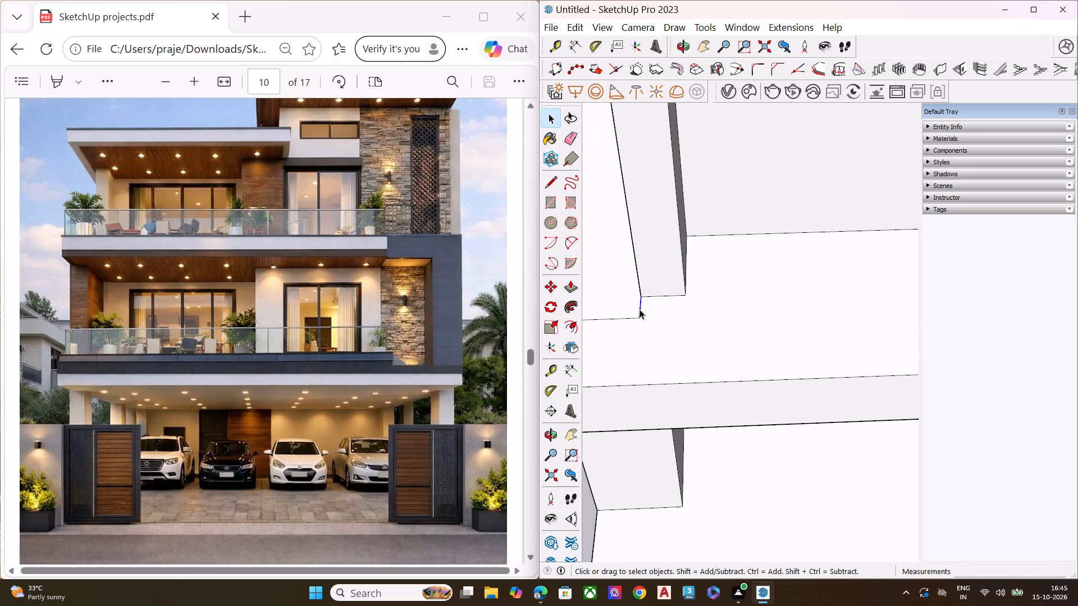
key(Delete)
click(635, 317)
key(Delete)
Pull the recess's right side face about 1' 8" into the recess to narrow the opening.
scroll(628, 322, down, 9)
scroll(602, 316, up, 1)
scroll(602, 316, down, 3)
scroll(602, 318, up, 1)
scroll(602, 318, down, 2)
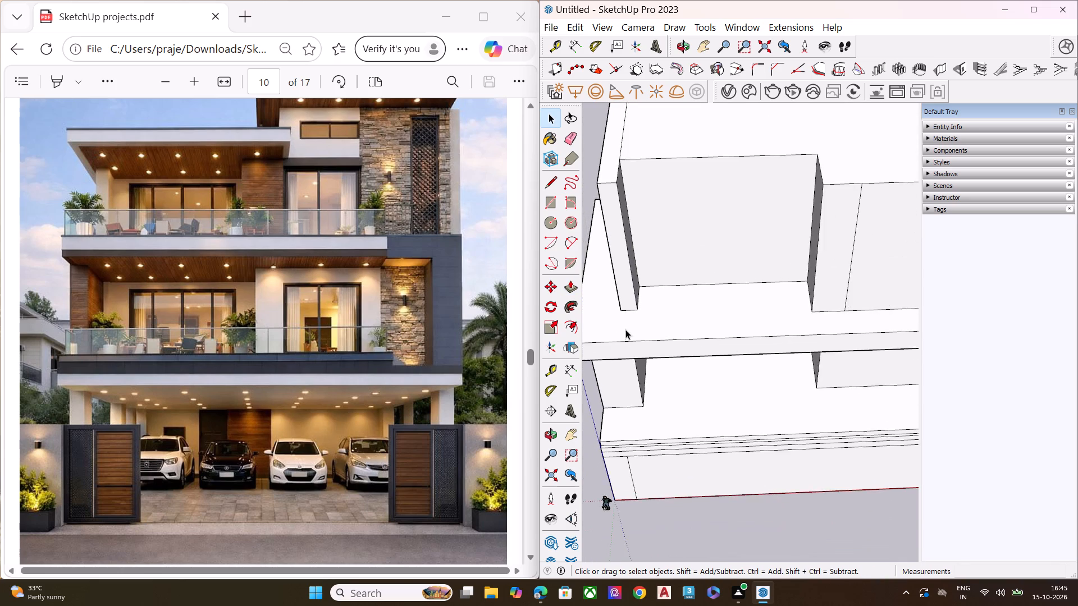
middle_drag(733, 344, 603, 363)
scroll(646, 285, down, 7)
middle_drag(748, 332, 868, 236)
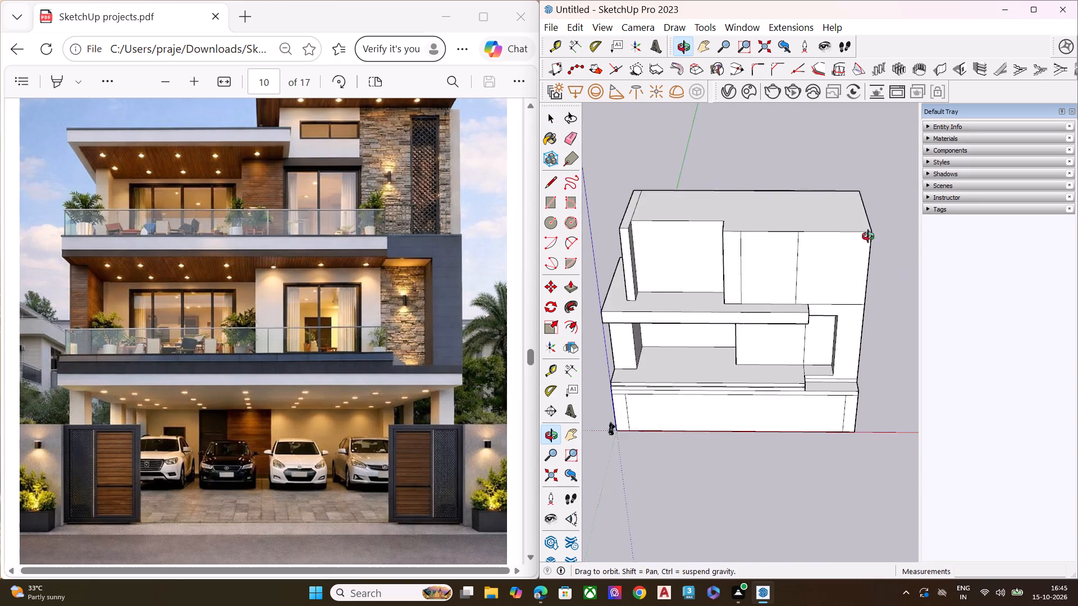
middle_drag(868, 236, 875, 232)
scroll(678, 221, up, 2)
scroll(678, 221, down, 2)
scroll(678, 221, up, 6)
middle_drag(778, 273, 883, 273)
click(779, 277)
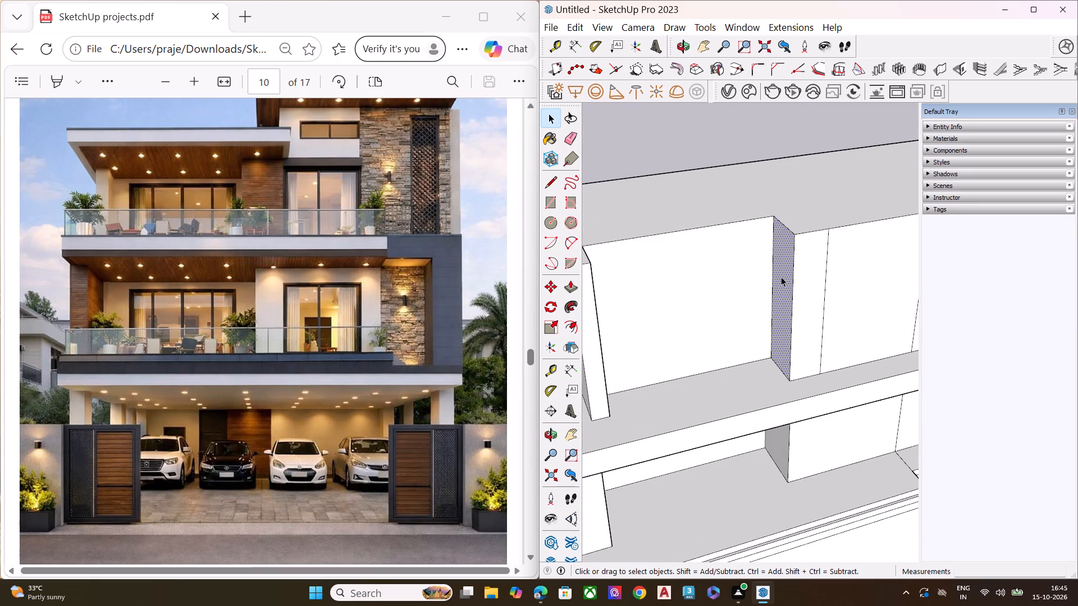
key(p)
click(781, 277)
click(771, 280)
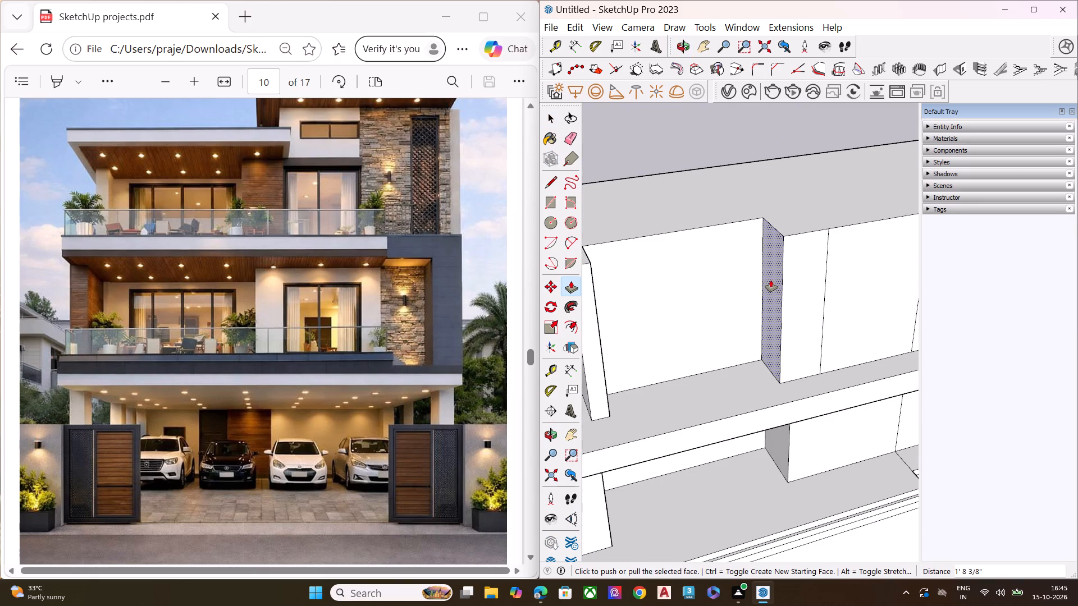
key(space)
Pull the outer side face of the top storey's left end wall outward about 2' to thicken it.
scroll(770, 308, down, 4)
scroll(617, 275, up, 4)
click(650, 296)
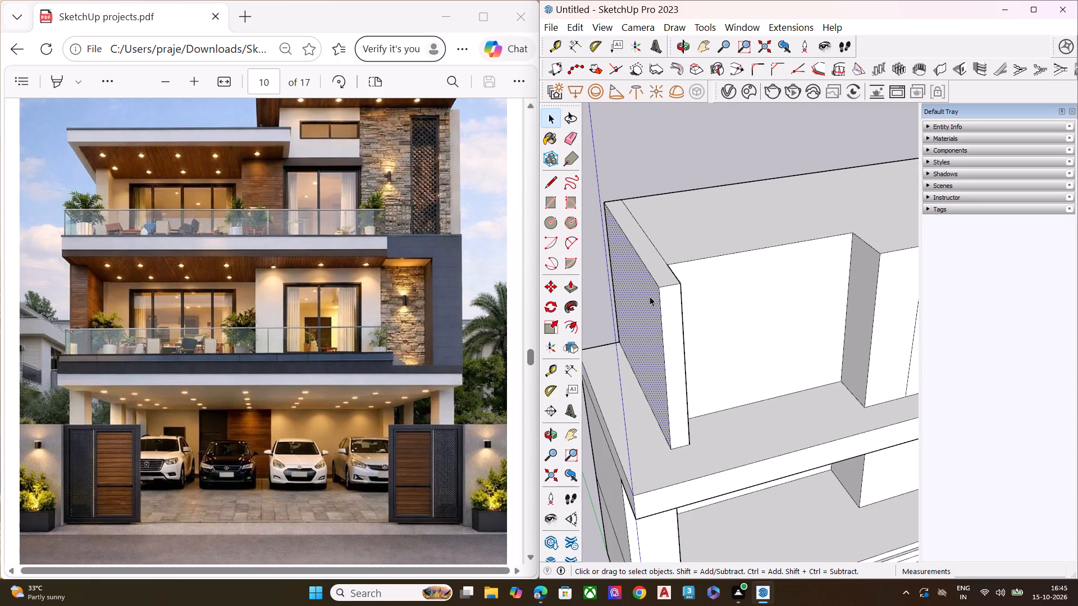
key(p)
click(650, 296)
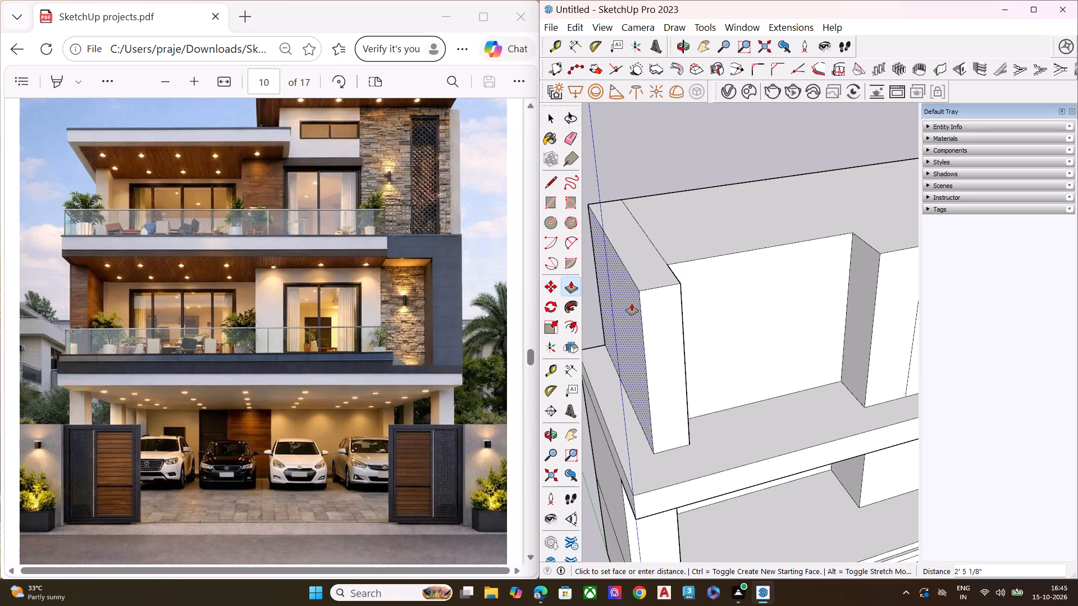
click(636, 303)
key(space)
Push the left end wall's inner side face slightly outward to widen the balcony recess.
middle_drag(682, 305, 586, 305)
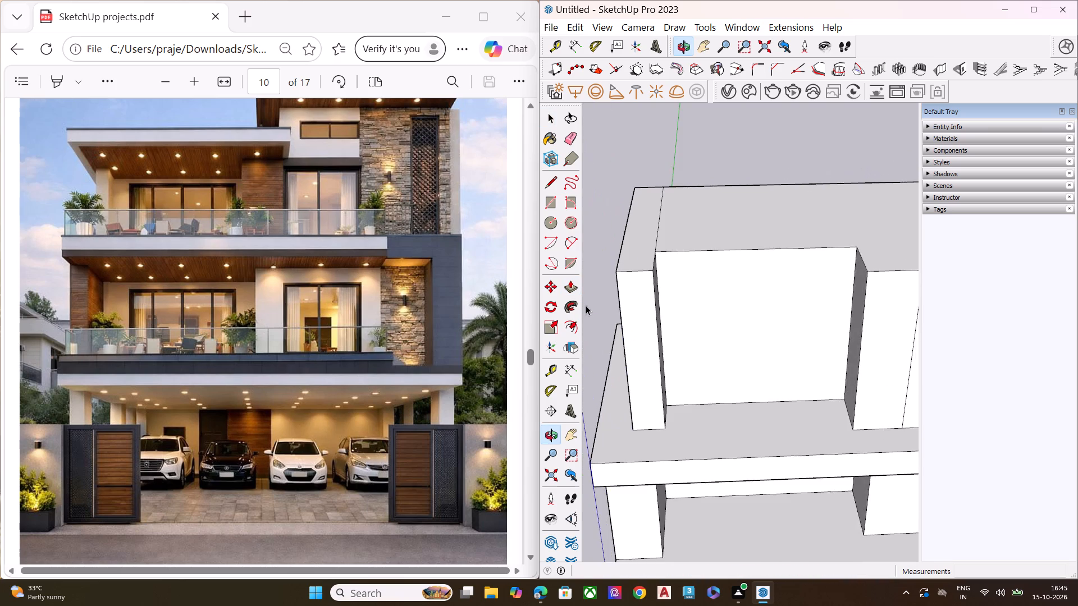
scroll(654, 291, up, 5)
middle_drag(732, 317, 634, 320)
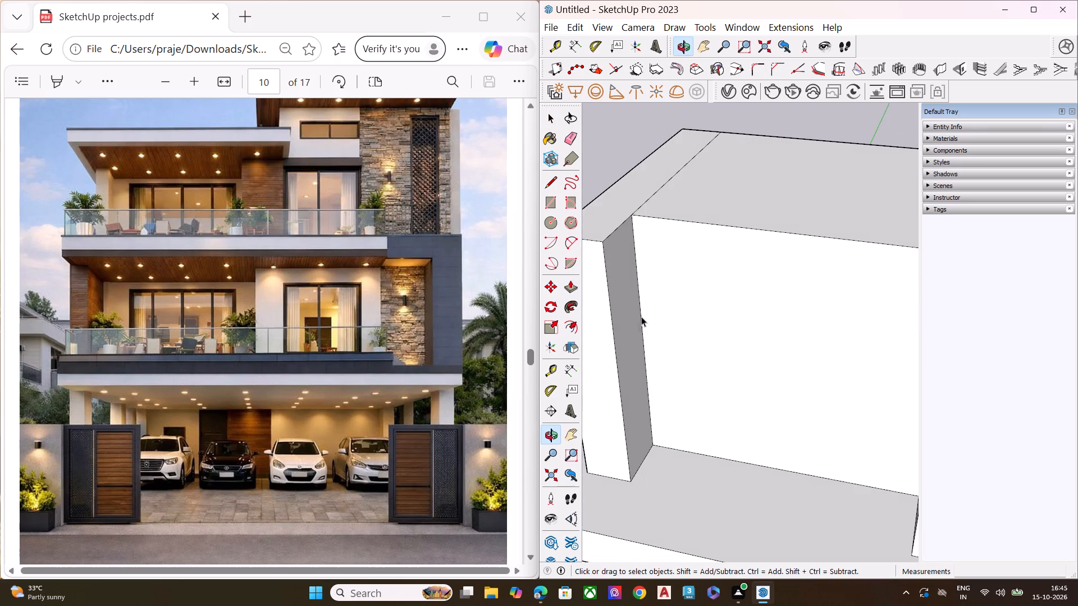
click(630, 311)
key(p)
click(630, 311)
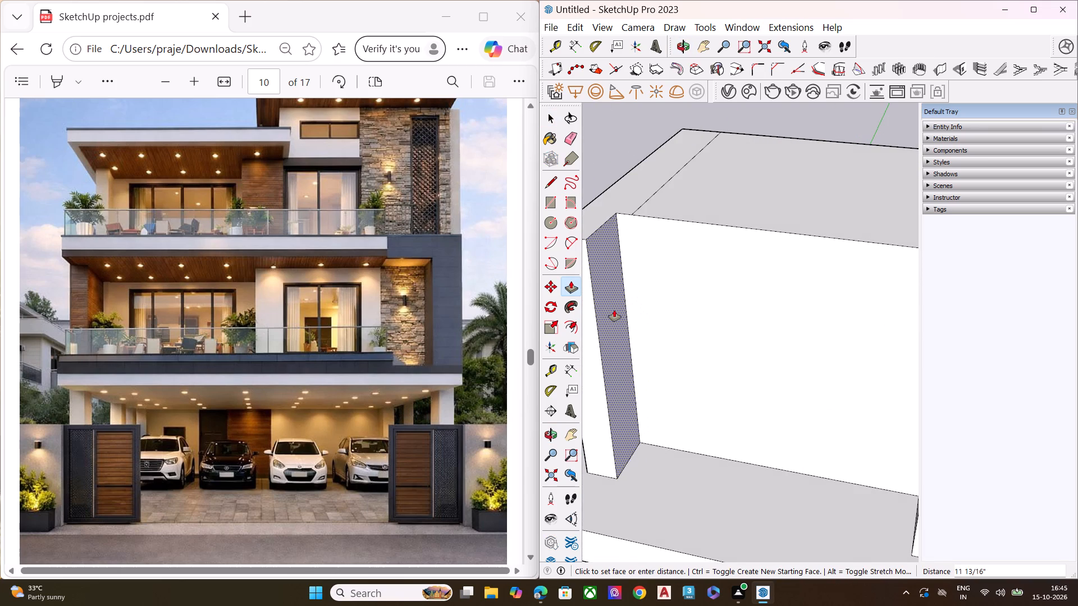
scroll(627, 313, down, 5)
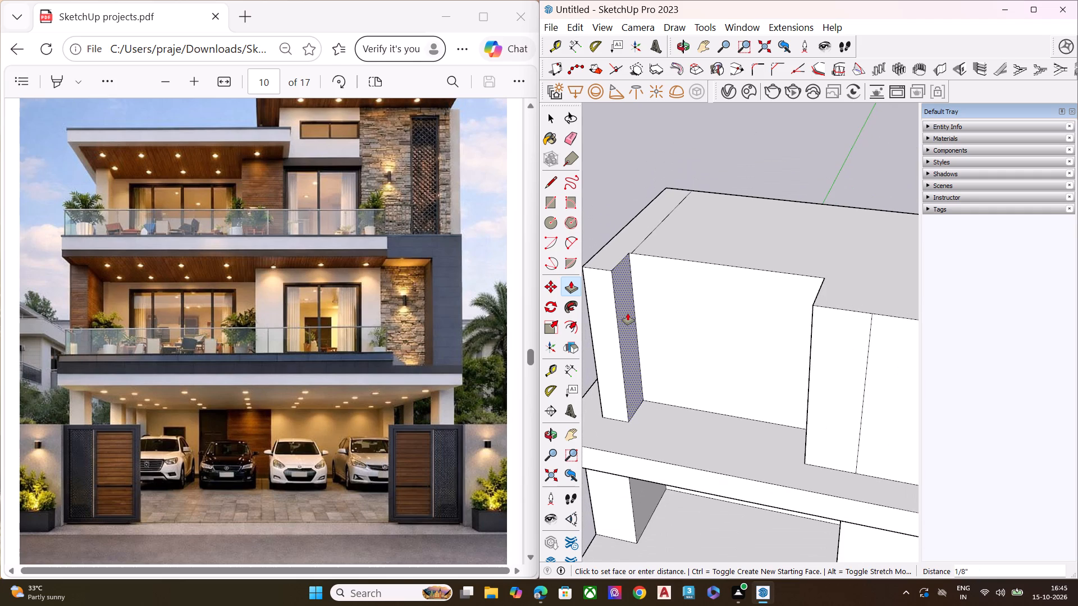
click(626, 311)
key(space)
Delete the leftover front-to-back edge on the roof above the left end wall.
scroll(652, 229, up, 4)
click(654, 234)
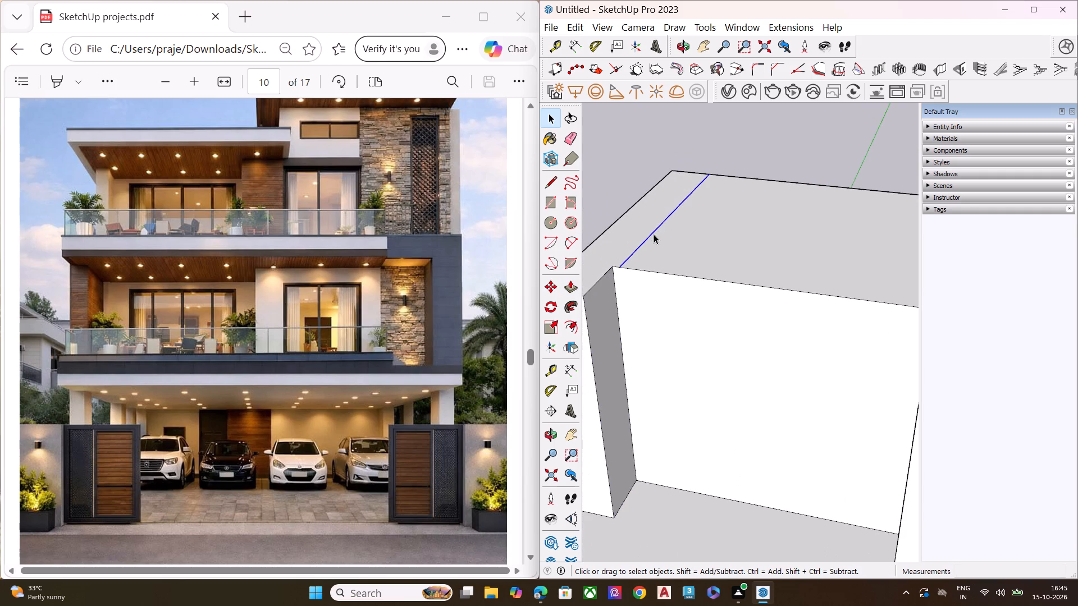
key(Delete)
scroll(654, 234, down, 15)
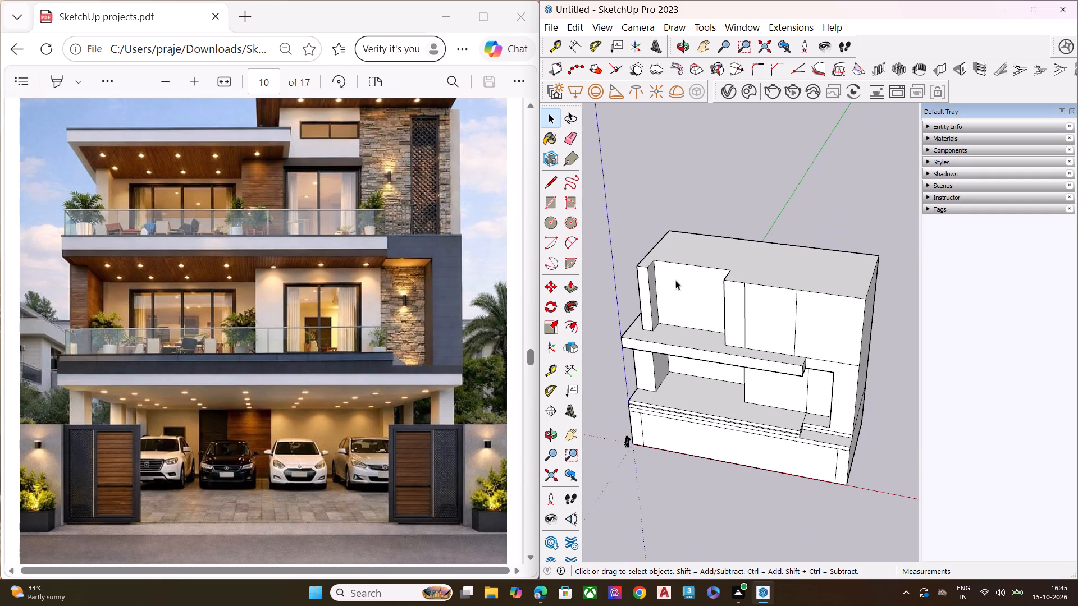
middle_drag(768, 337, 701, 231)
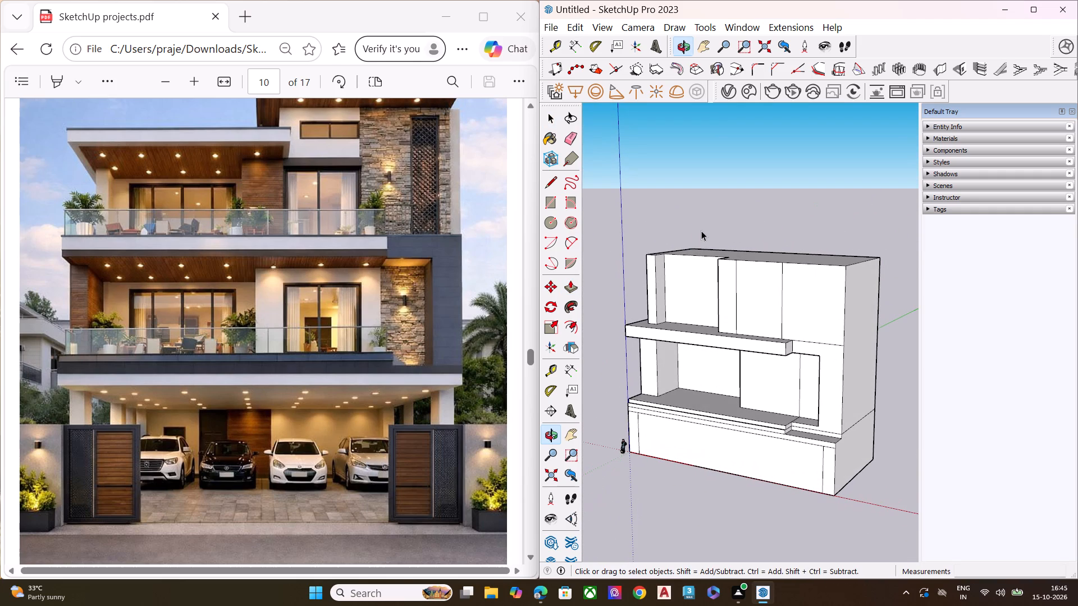
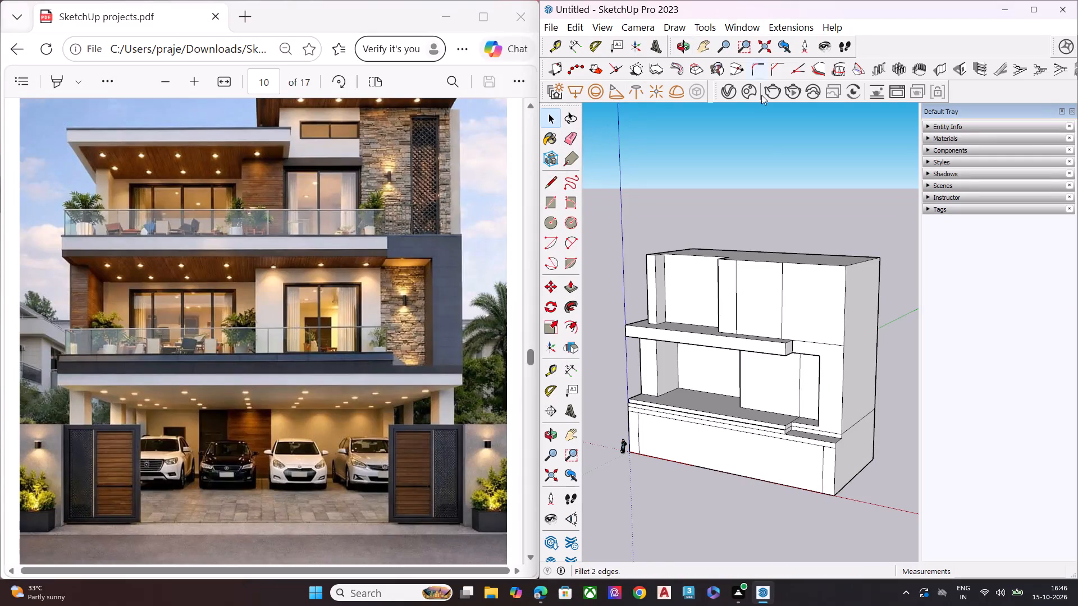
Move the right-hand vertical dividing edge on the top storey's front wall about 1' 5" to the right along the red axis.
middle_drag(742, 337, 864, 302)
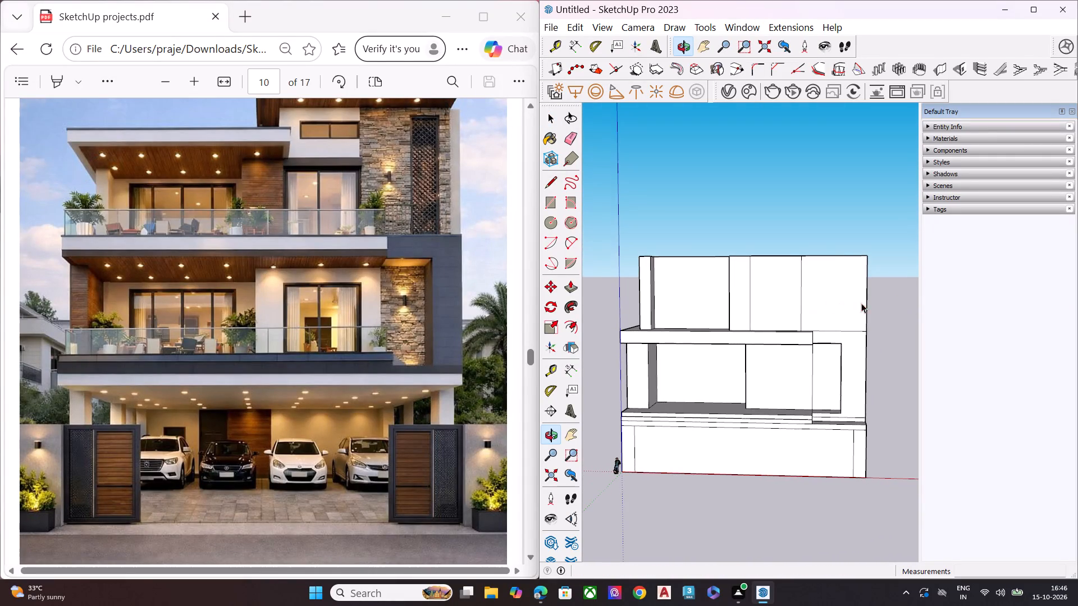
middle_drag(794, 304, 793, 283)
scroll(796, 279, up, 5)
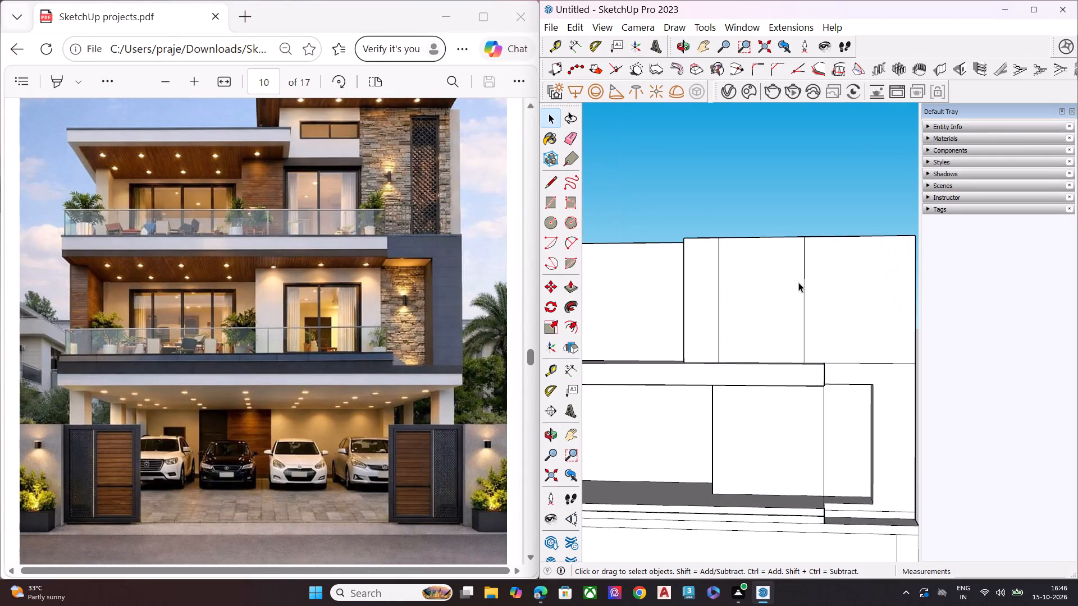
middle_drag(800, 282, 807, 244)
click(802, 269)
click(803, 273)
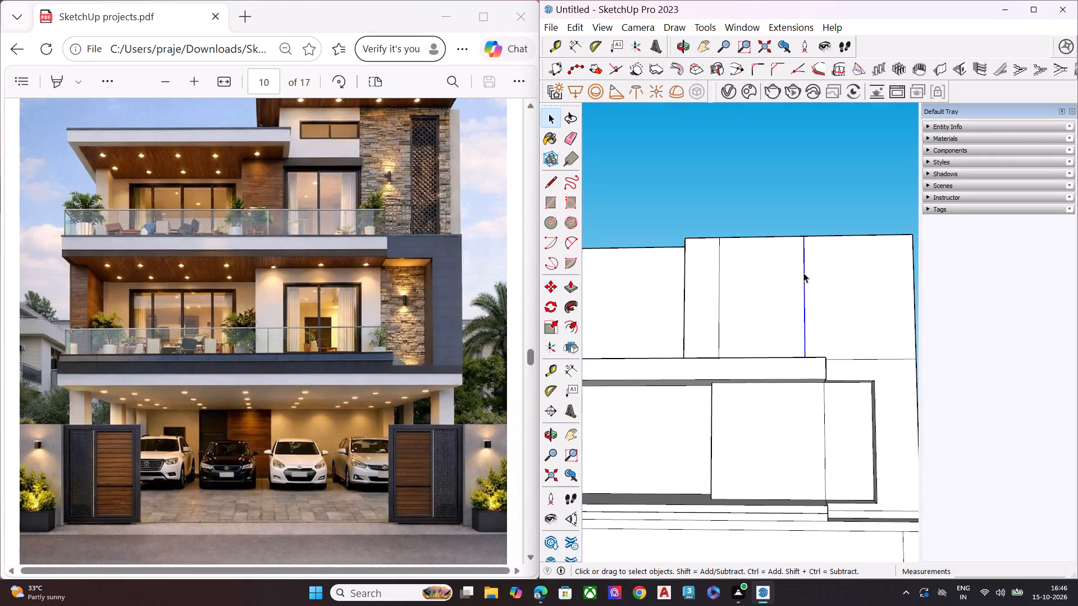
key(m)
click(803, 273)
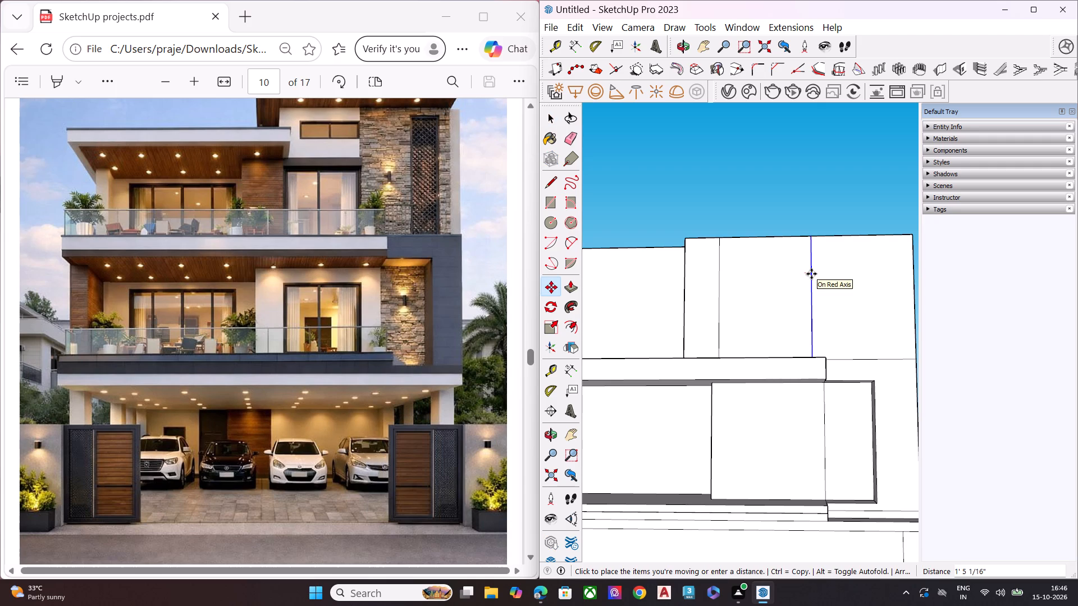
click(811, 274)
key(space)
click(801, 192)
Pull the whole roof face up about 3' to form a roof band above the top storey.
scroll(811, 220, down, 4)
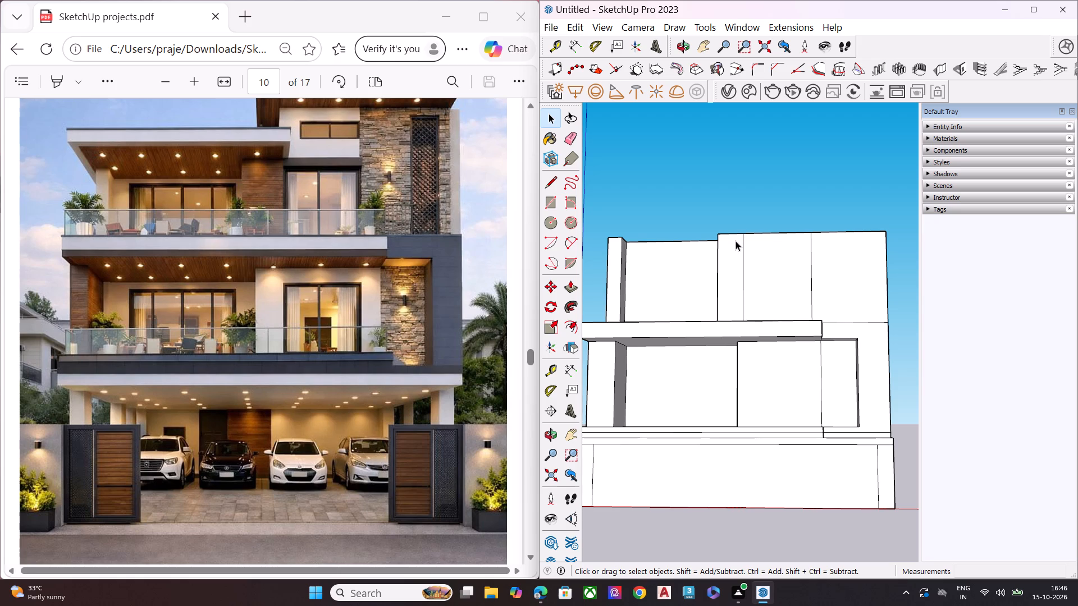
scroll(727, 284, down, 4)
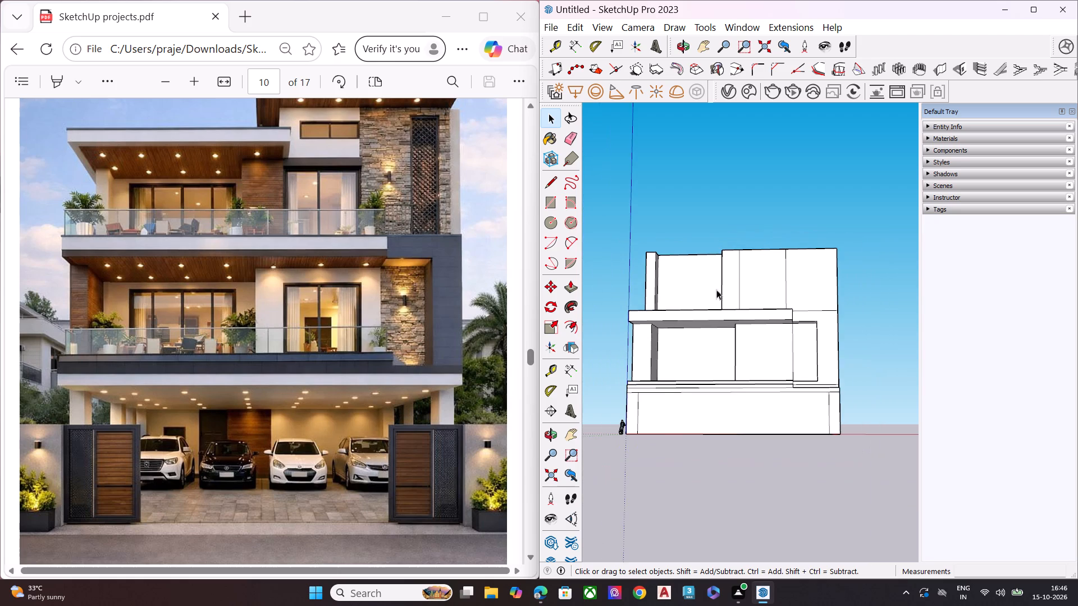
middle_drag(705, 300, 638, 445)
scroll(667, 262, up, 2)
scroll(667, 262, down, 2)
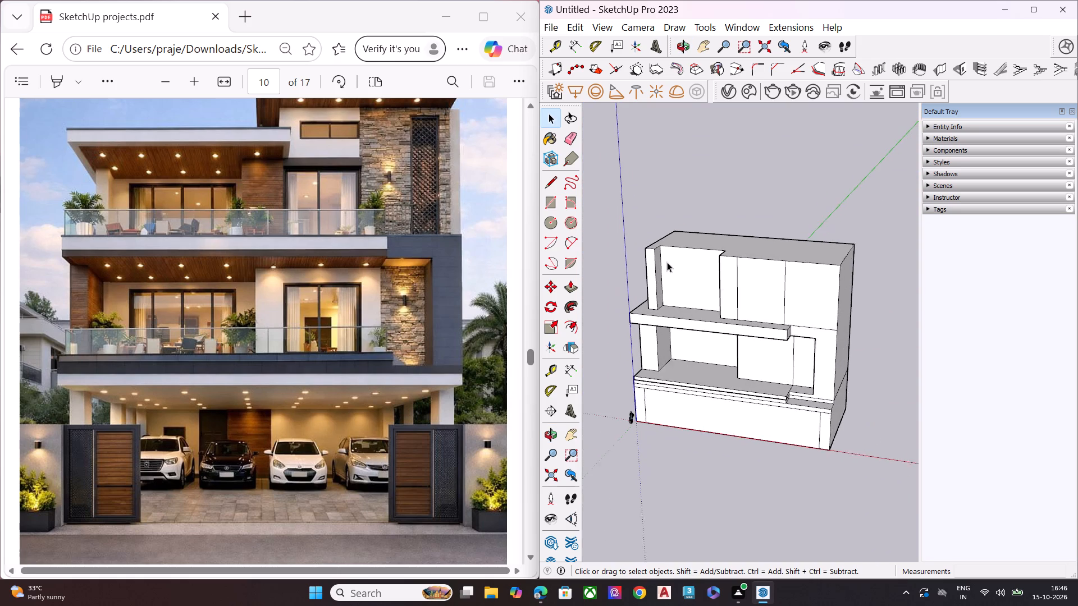
scroll(667, 262, down, 1)
middle_drag(766, 254, 689, 305)
click(773, 267)
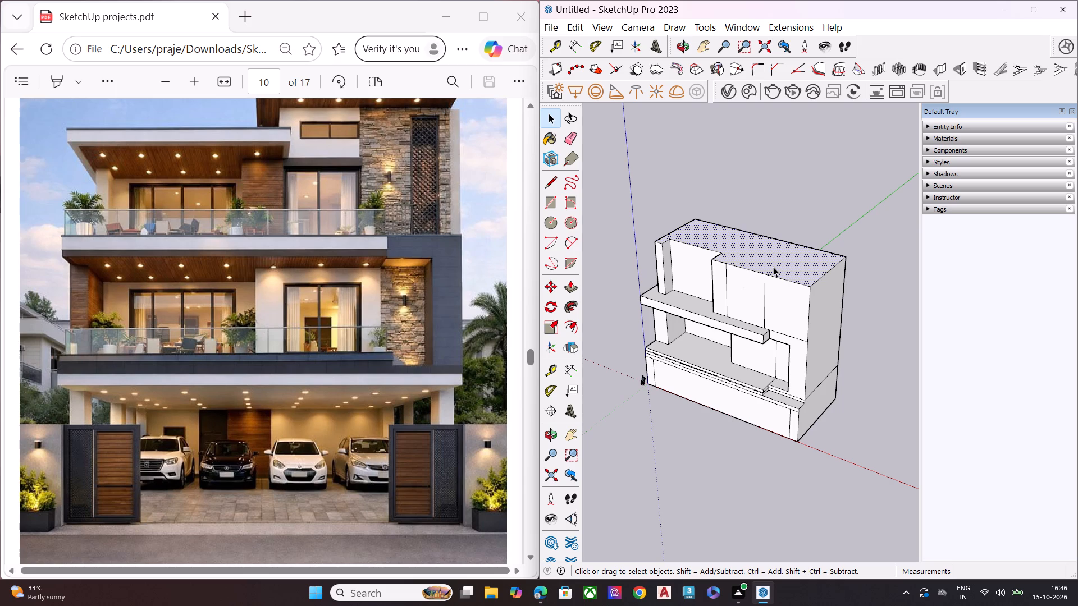
key(p)
click(777, 261)
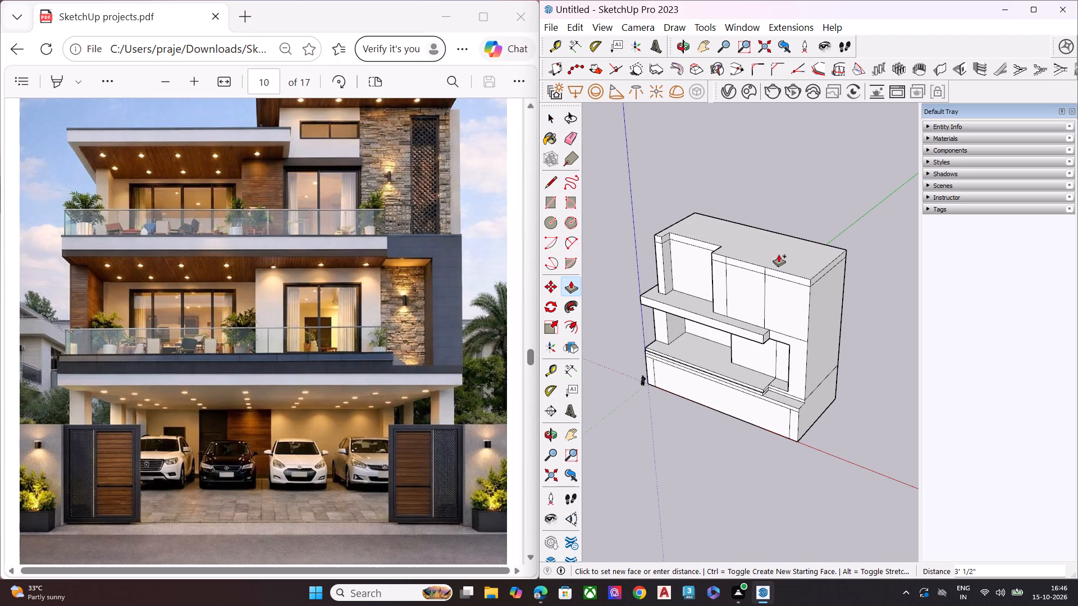
click(779, 255)
key(space)
Draw a front-to-back line about 31' 7" long across the roof, starting above the front wall's left dividing edge.
scroll(693, 287, down, 2)
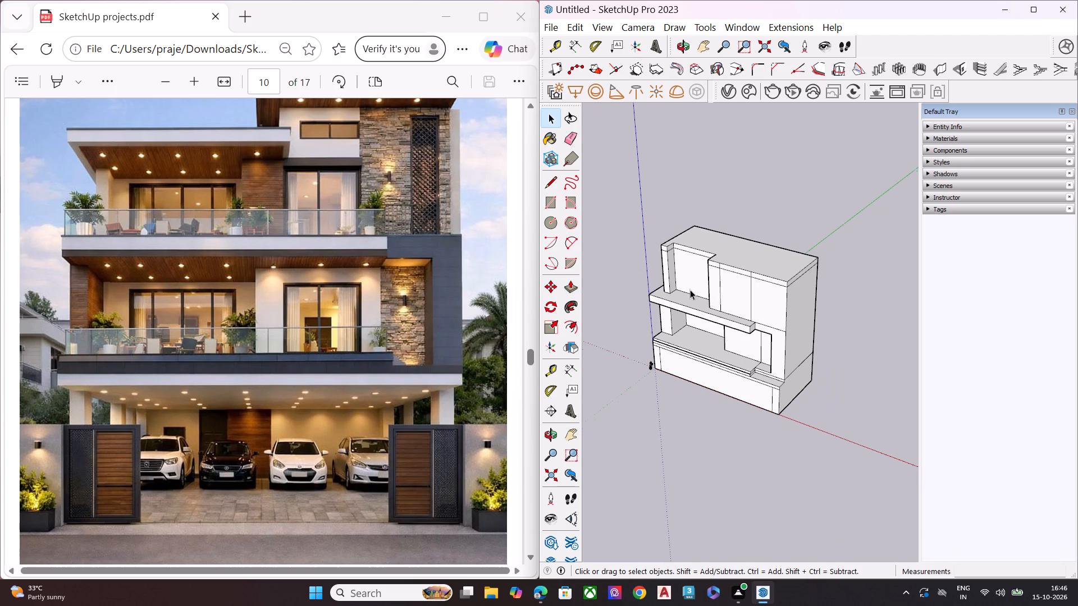
middle_drag(730, 282, 838, 265)
scroll(800, 260, up, 7)
key(l)
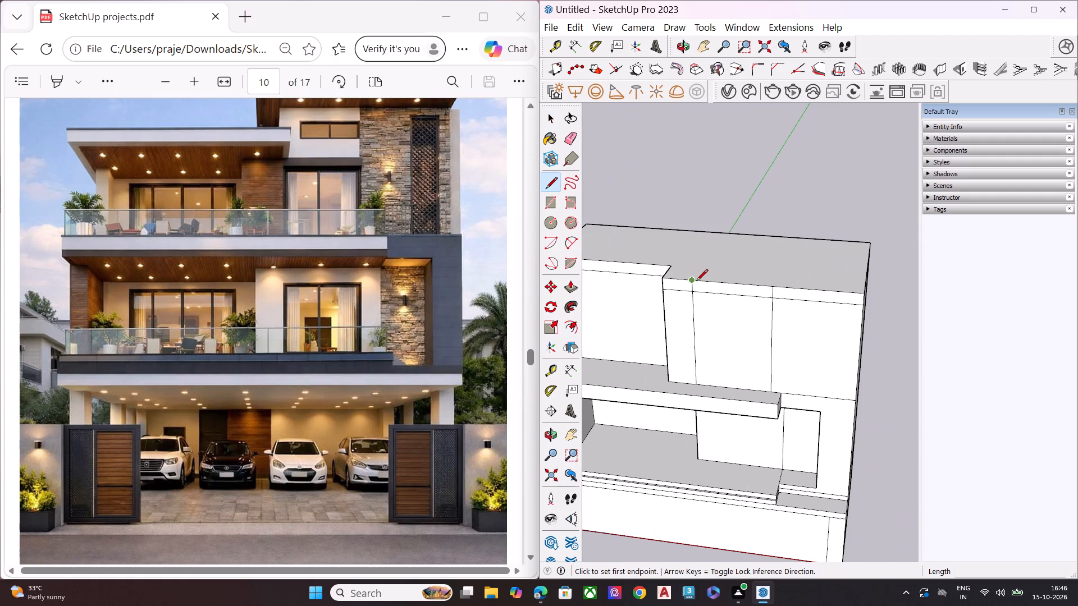
click(692, 282)
scroll(710, 231, up, 1)
middle_drag(710, 232, 706, 259)
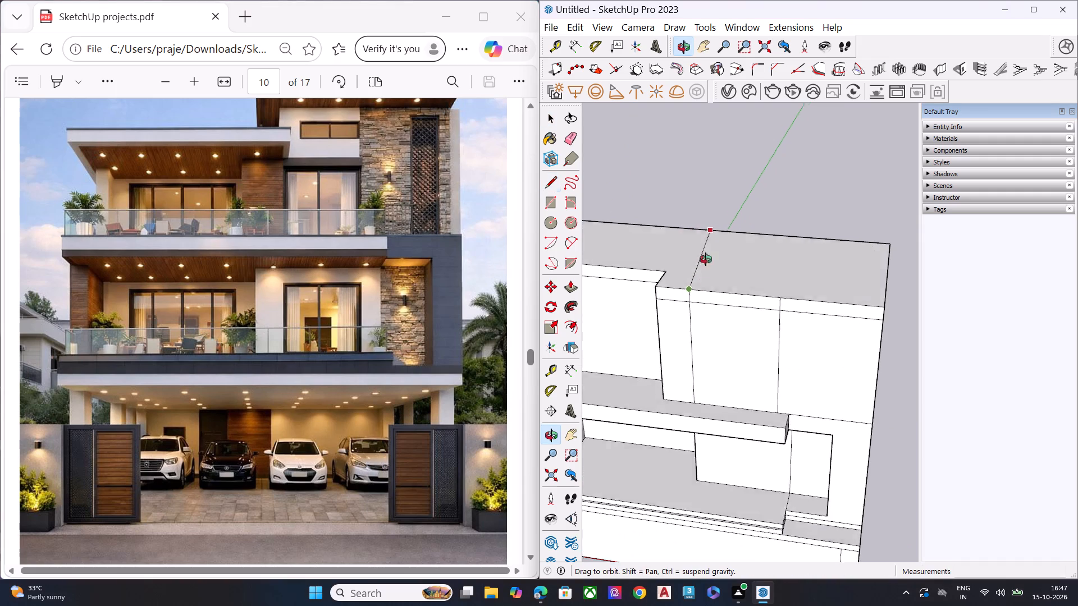
middle_drag(706, 259, 693, 360)
scroll(711, 241, up, 4)
click(735, 211)
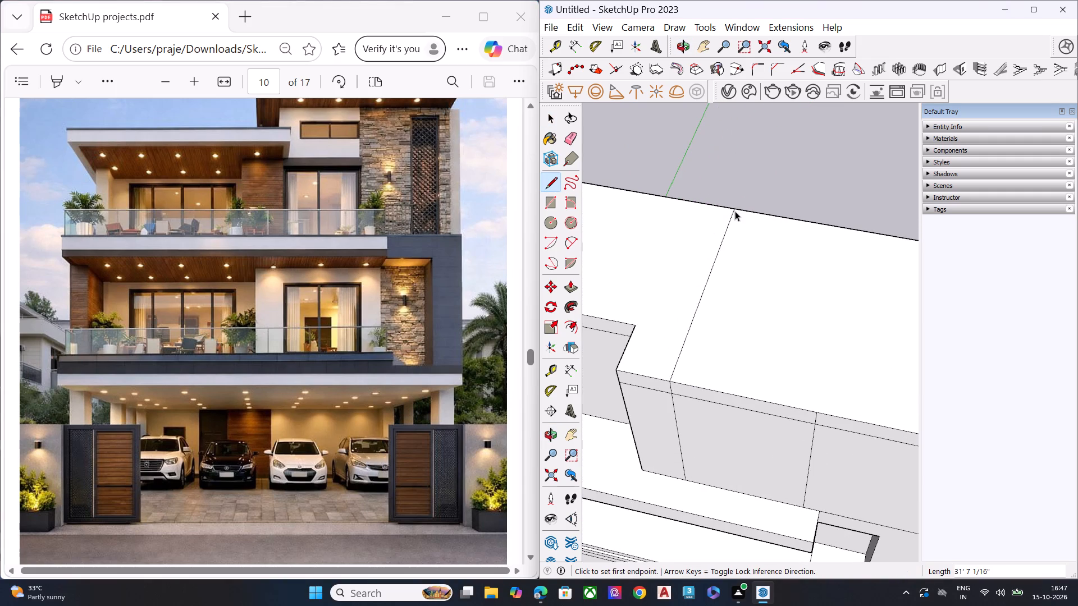
key(space)
Delete the short vertical edge in the roof band above the front wall's right dividing edge.
scroll(689, 215, down, 1)
scroll(689, 215, up, 1)
scroll(689, 215, down, 4)
middle_drag(727, 258, 684, 194)
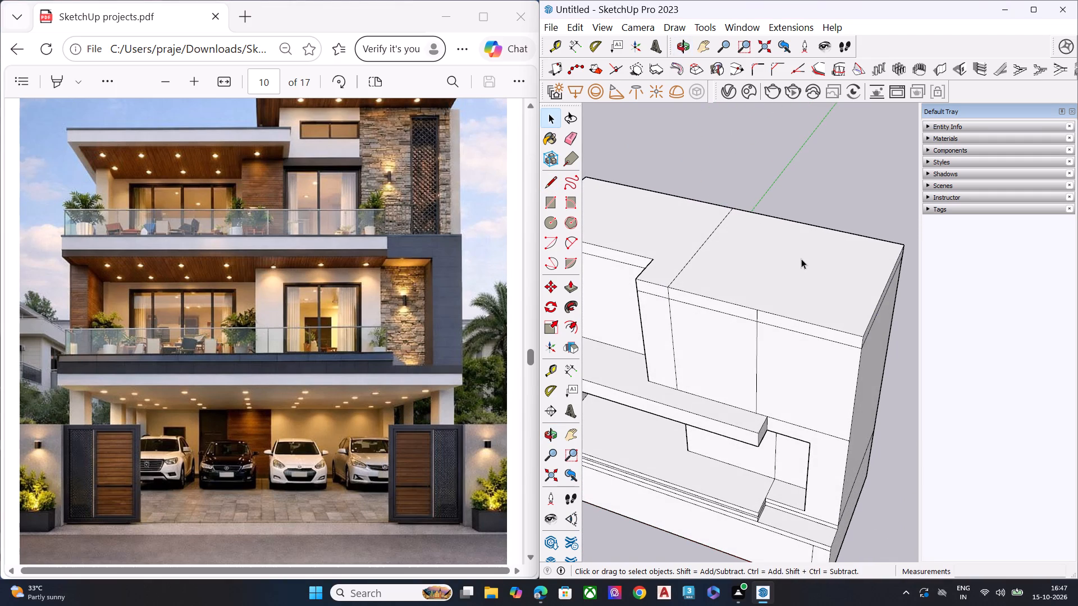
click(807, 261)
key(space)
middle_drag(775, 316, 751, 190)
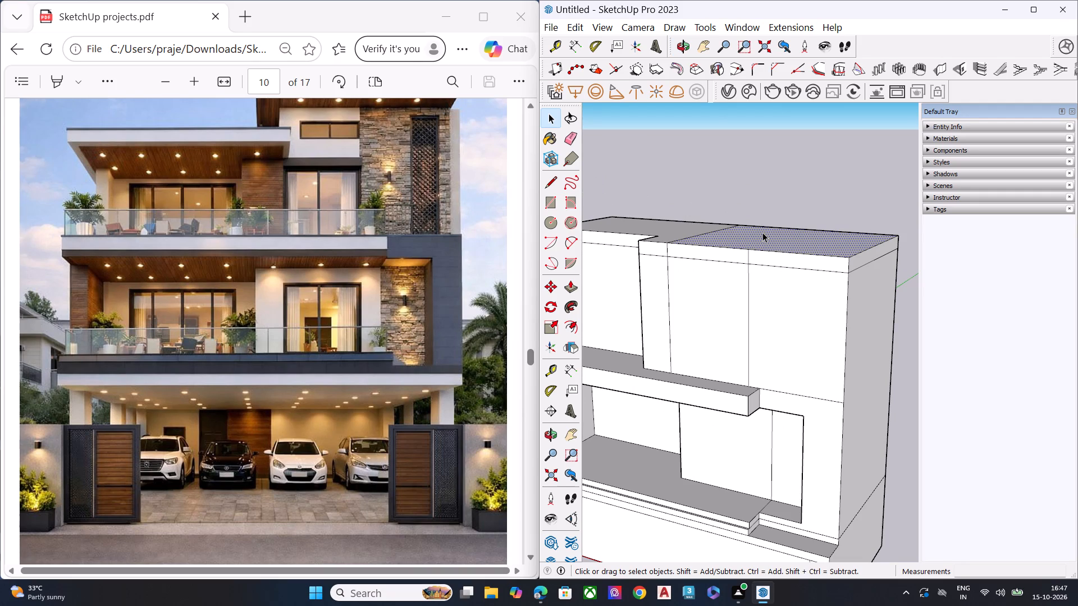
scroll(757, 240, up, 4)
click(744, 269)
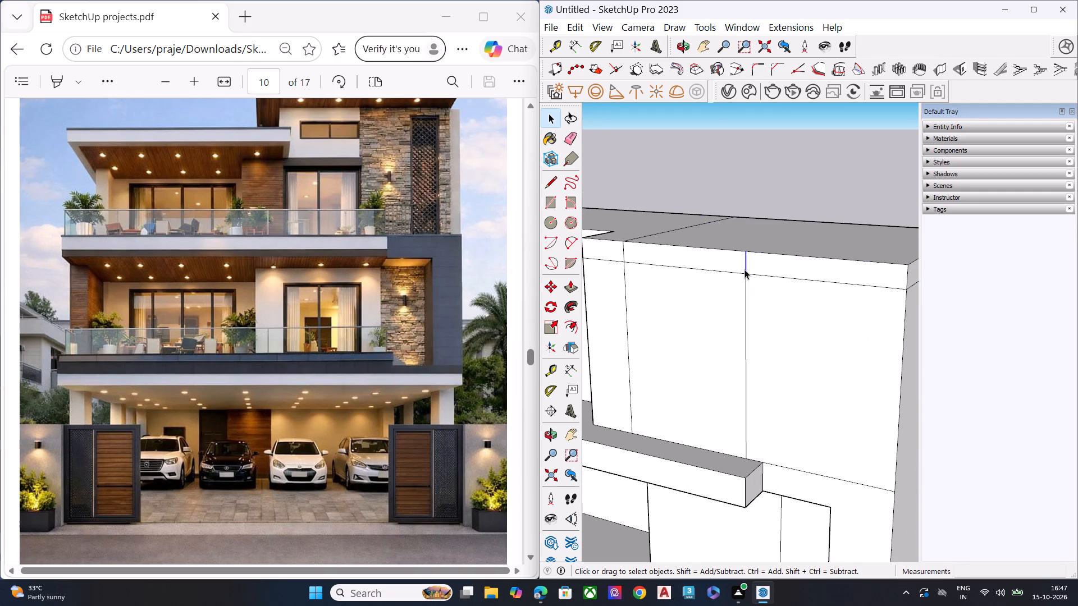
key(Delete)
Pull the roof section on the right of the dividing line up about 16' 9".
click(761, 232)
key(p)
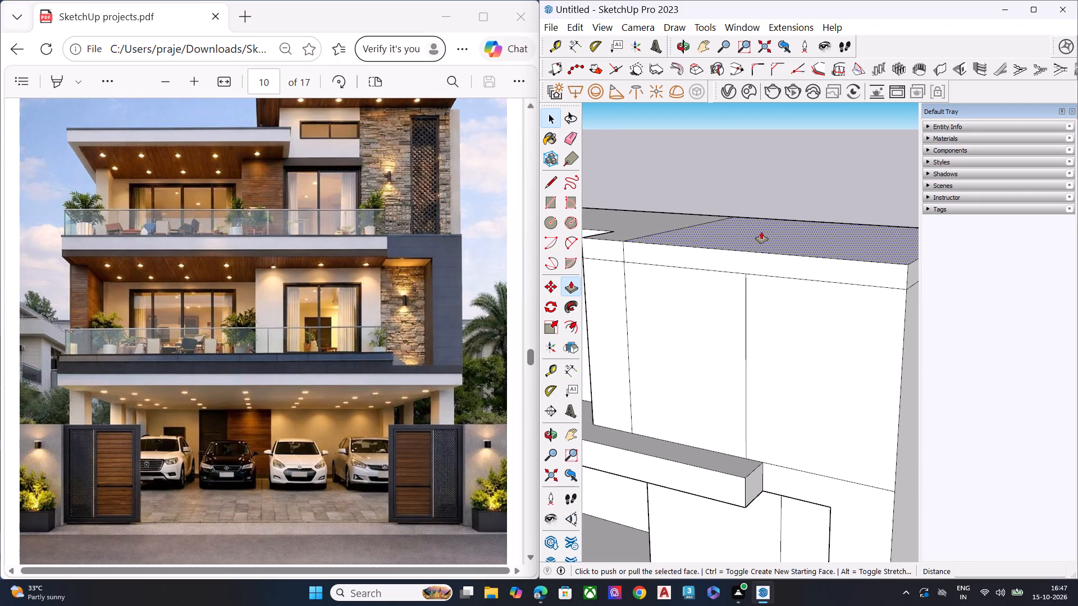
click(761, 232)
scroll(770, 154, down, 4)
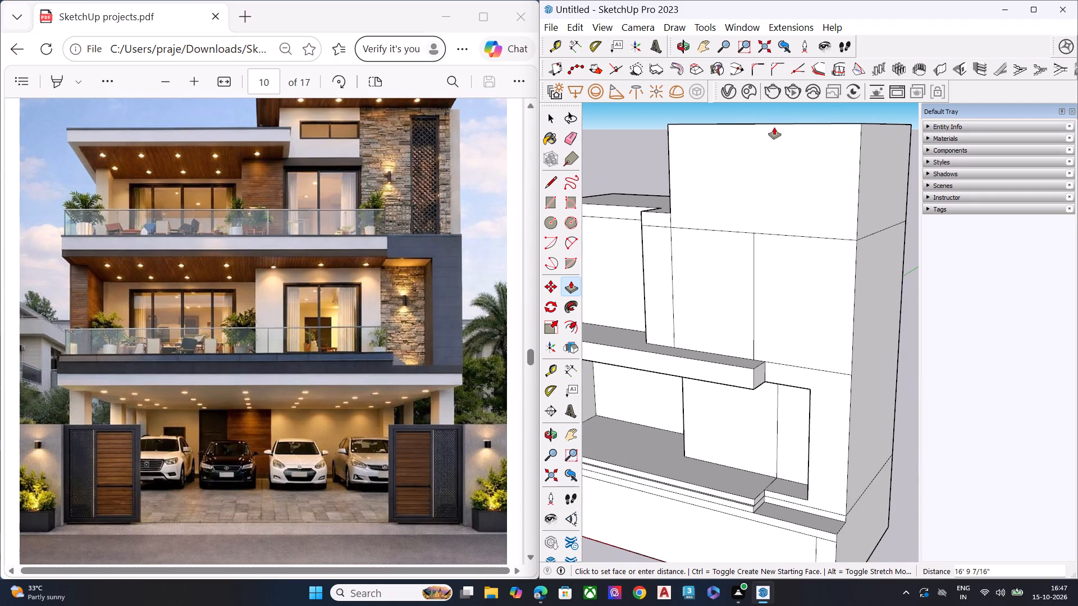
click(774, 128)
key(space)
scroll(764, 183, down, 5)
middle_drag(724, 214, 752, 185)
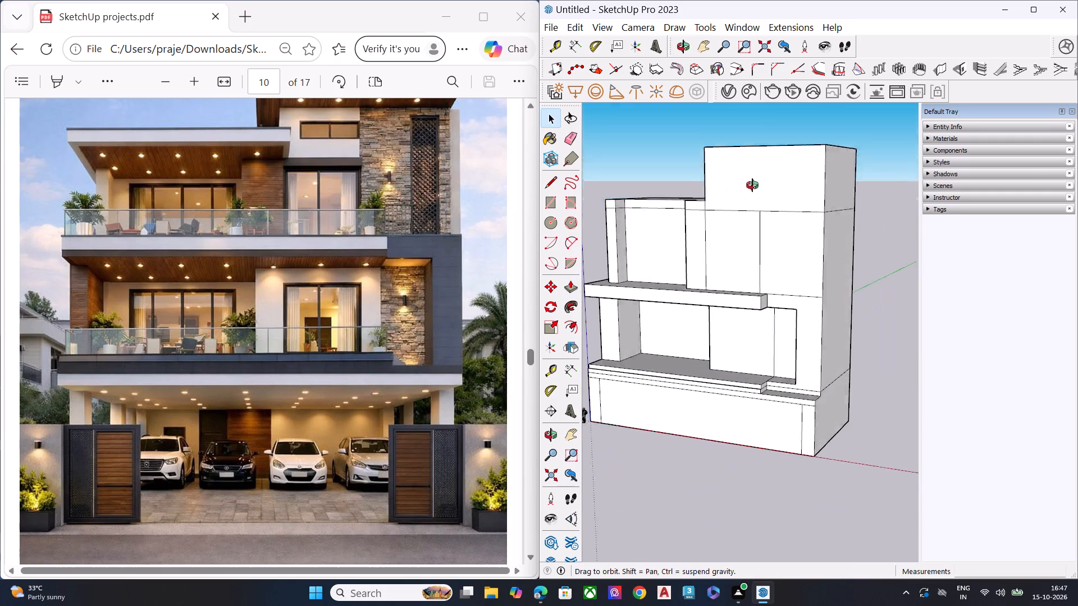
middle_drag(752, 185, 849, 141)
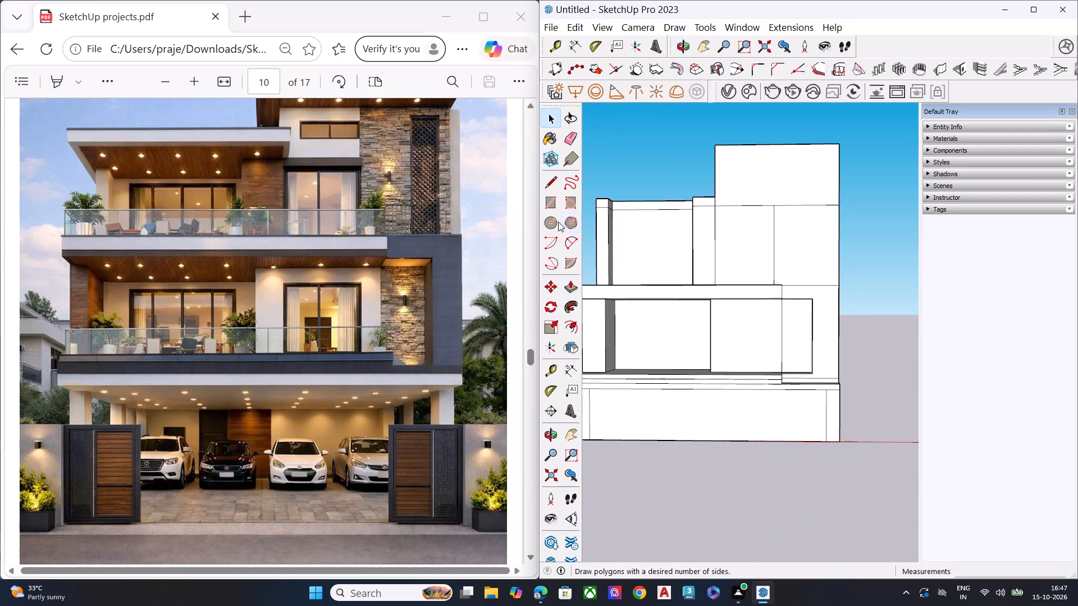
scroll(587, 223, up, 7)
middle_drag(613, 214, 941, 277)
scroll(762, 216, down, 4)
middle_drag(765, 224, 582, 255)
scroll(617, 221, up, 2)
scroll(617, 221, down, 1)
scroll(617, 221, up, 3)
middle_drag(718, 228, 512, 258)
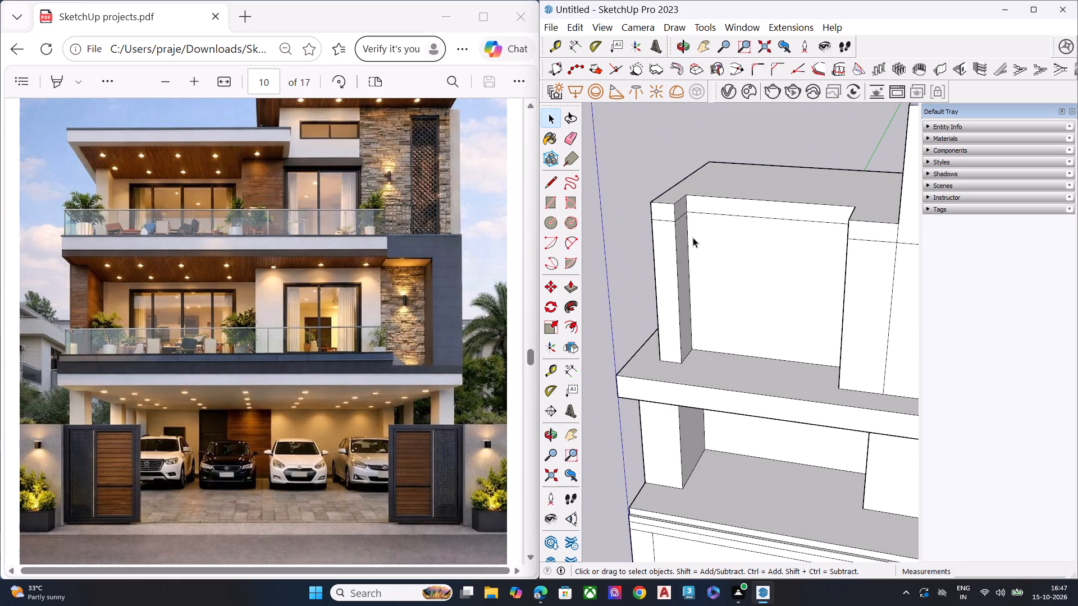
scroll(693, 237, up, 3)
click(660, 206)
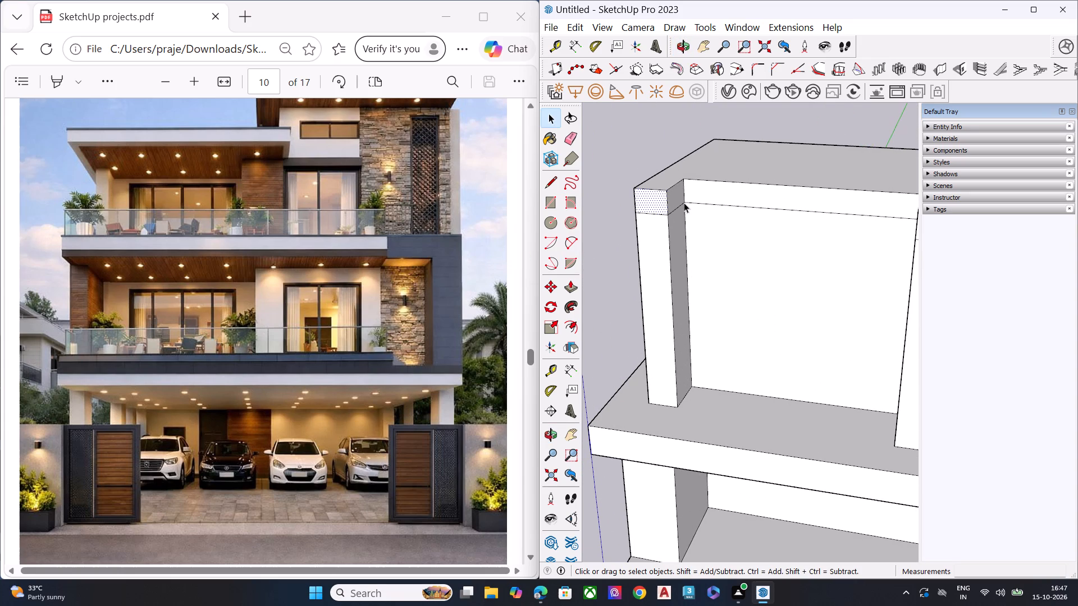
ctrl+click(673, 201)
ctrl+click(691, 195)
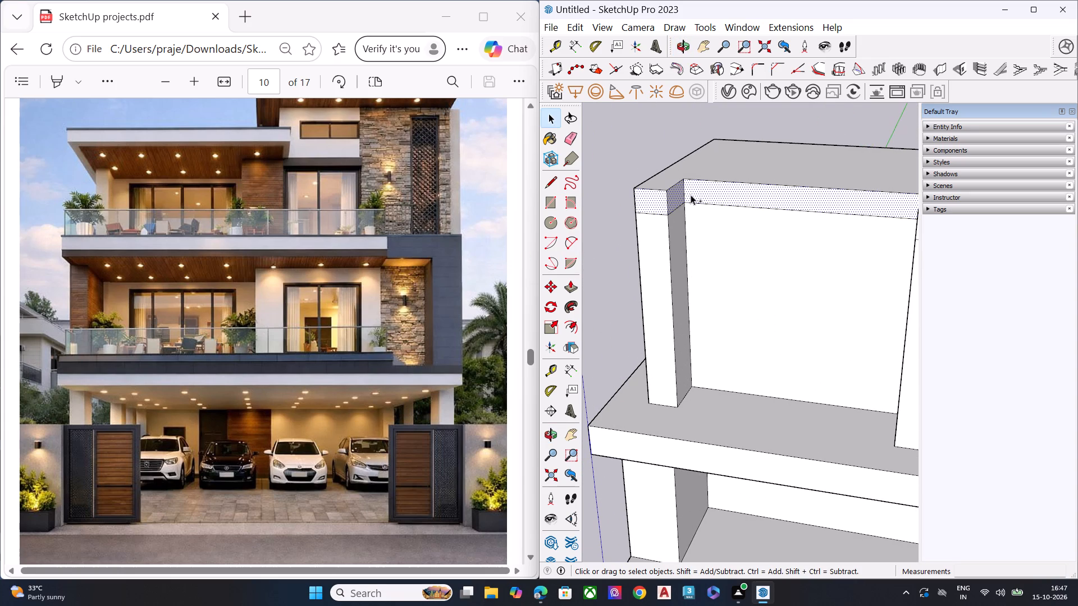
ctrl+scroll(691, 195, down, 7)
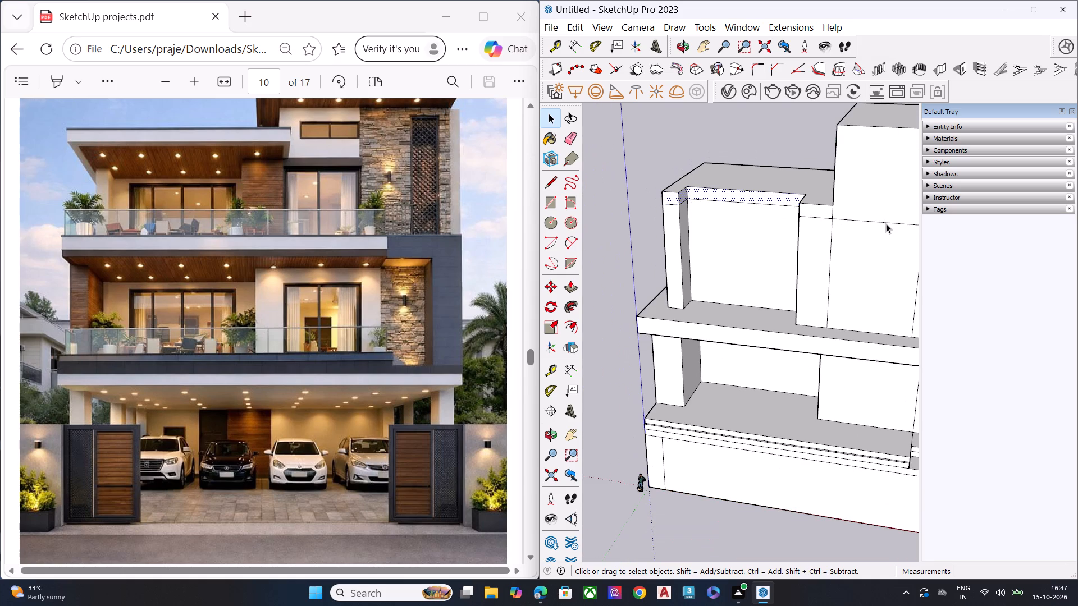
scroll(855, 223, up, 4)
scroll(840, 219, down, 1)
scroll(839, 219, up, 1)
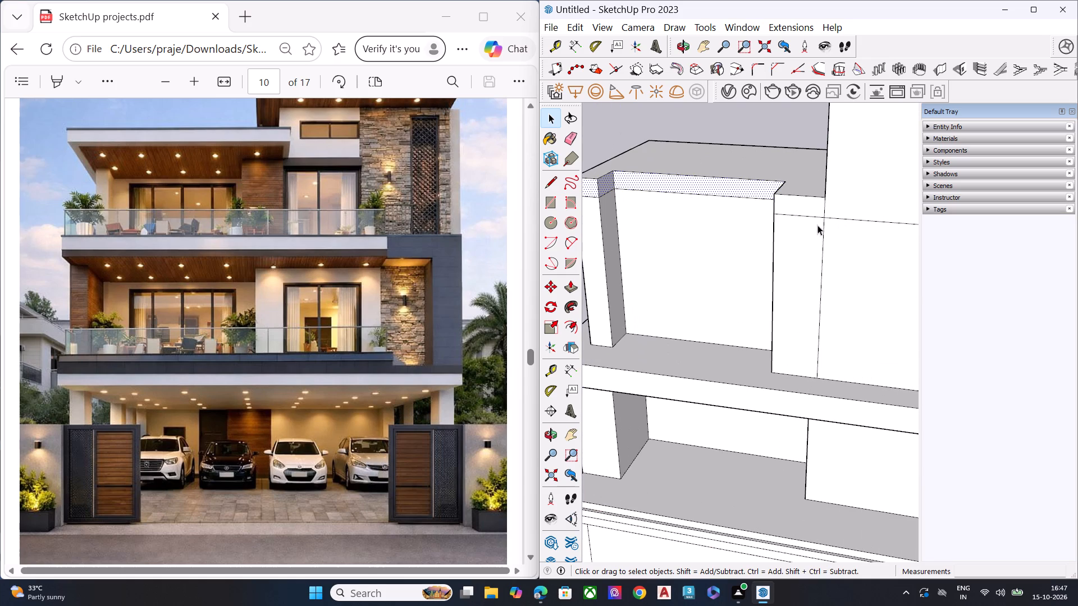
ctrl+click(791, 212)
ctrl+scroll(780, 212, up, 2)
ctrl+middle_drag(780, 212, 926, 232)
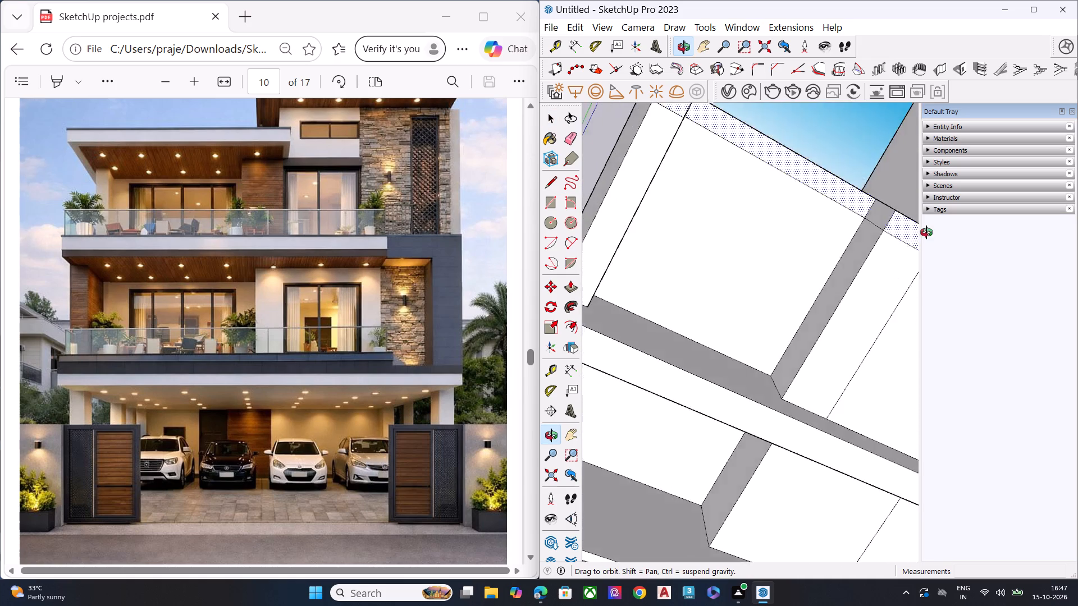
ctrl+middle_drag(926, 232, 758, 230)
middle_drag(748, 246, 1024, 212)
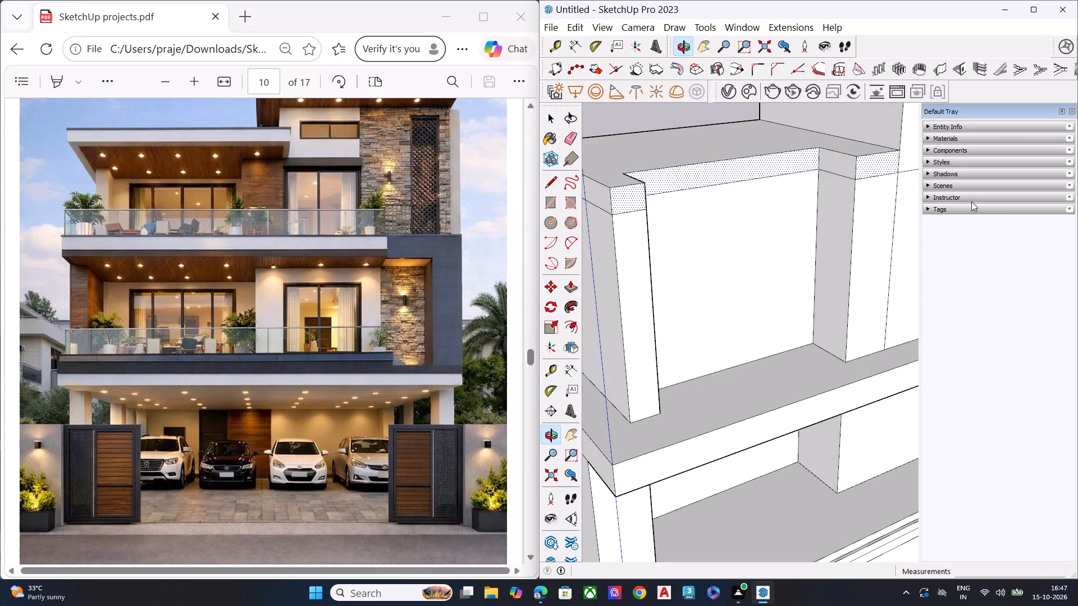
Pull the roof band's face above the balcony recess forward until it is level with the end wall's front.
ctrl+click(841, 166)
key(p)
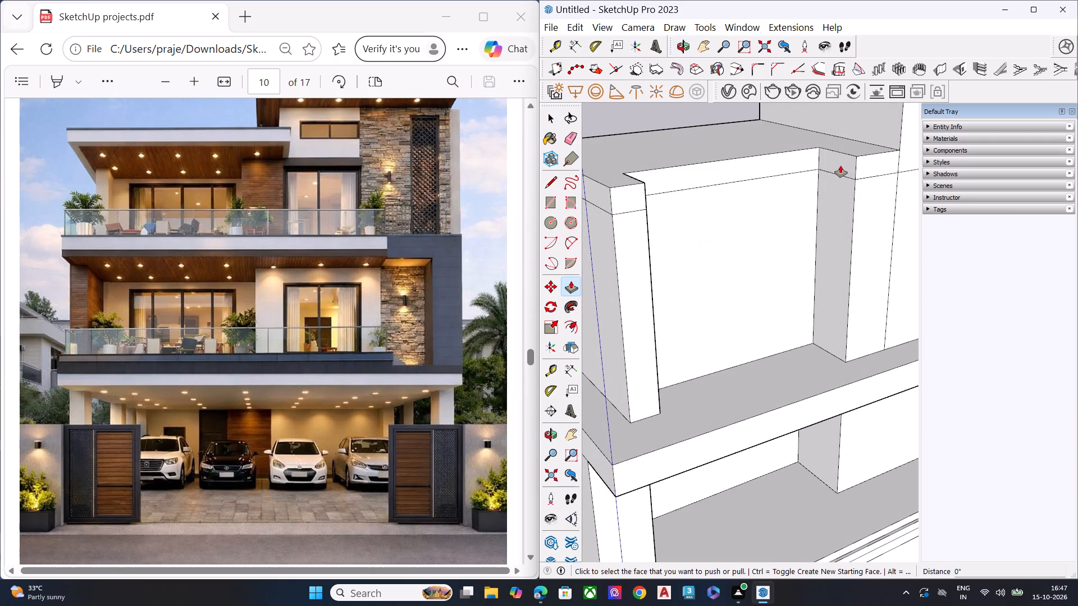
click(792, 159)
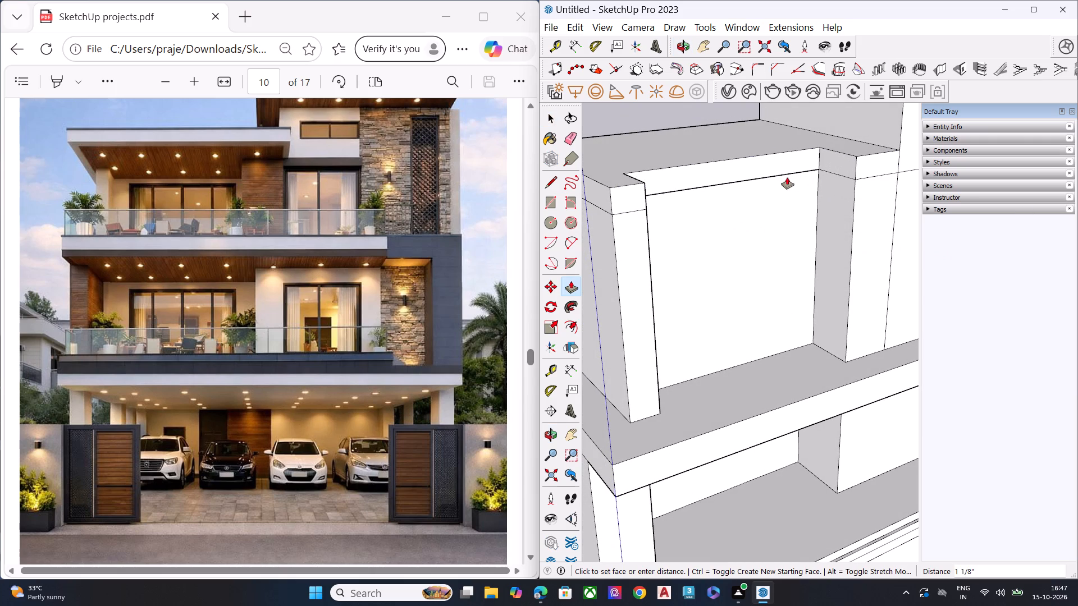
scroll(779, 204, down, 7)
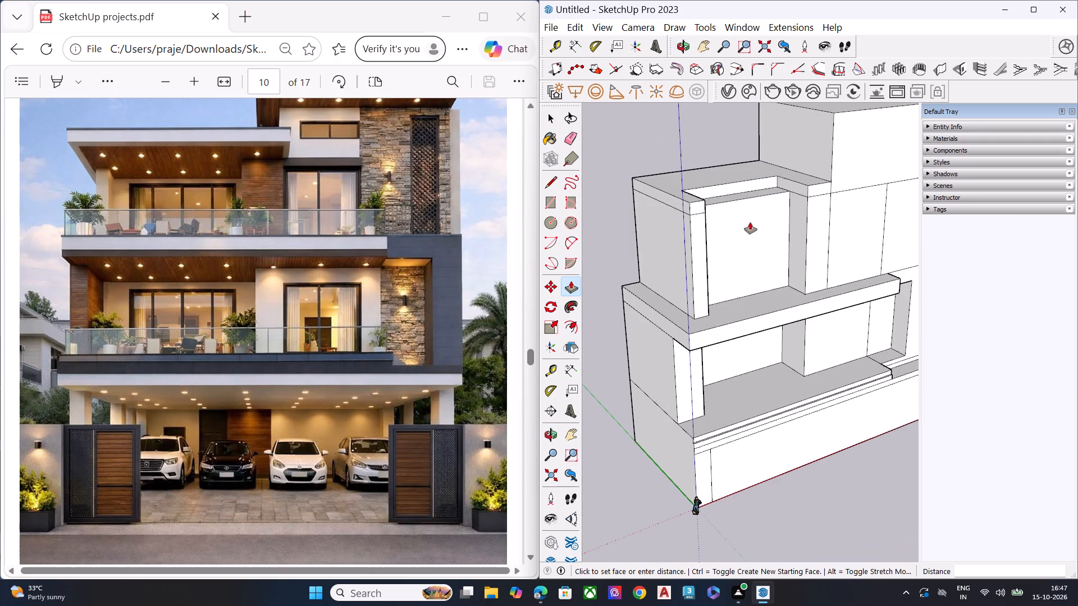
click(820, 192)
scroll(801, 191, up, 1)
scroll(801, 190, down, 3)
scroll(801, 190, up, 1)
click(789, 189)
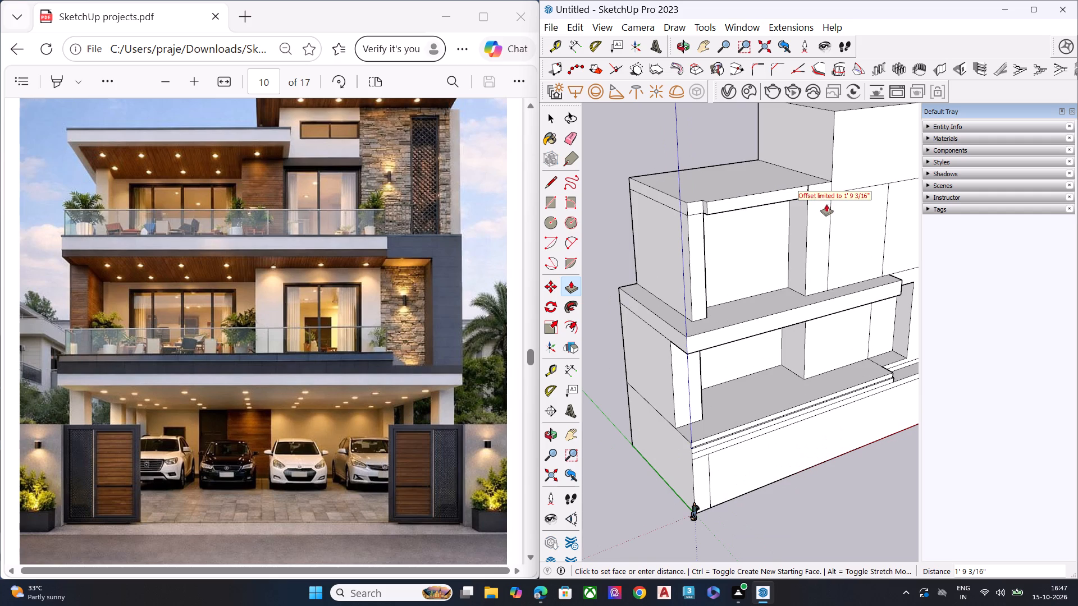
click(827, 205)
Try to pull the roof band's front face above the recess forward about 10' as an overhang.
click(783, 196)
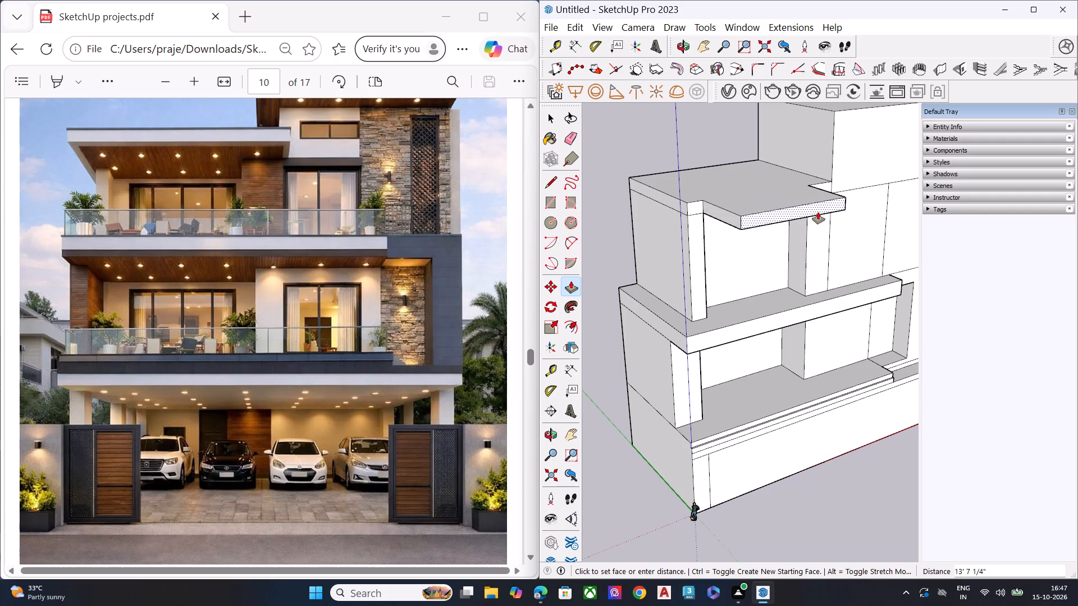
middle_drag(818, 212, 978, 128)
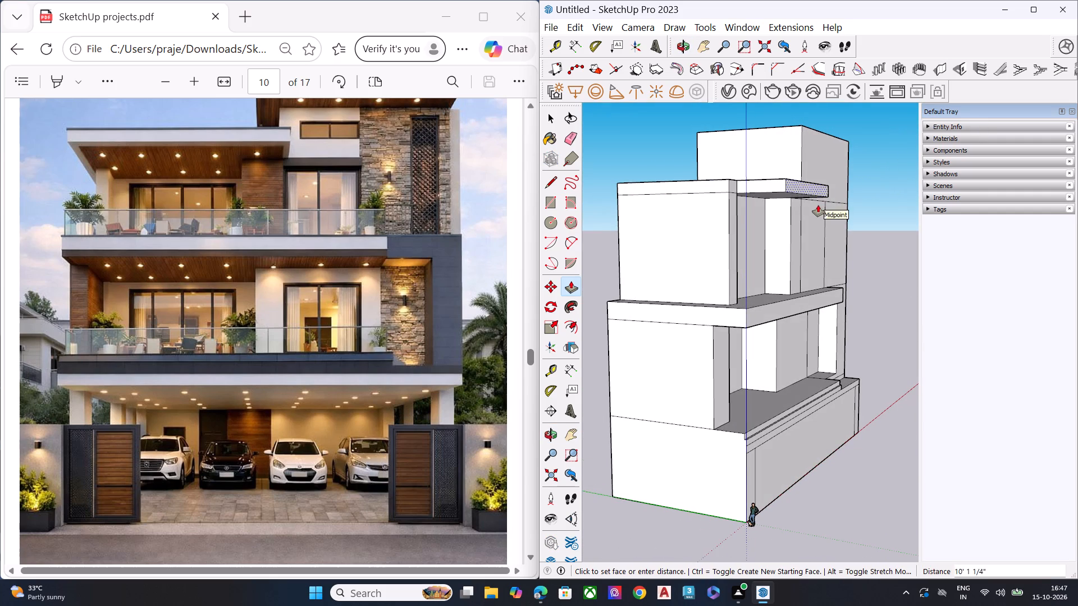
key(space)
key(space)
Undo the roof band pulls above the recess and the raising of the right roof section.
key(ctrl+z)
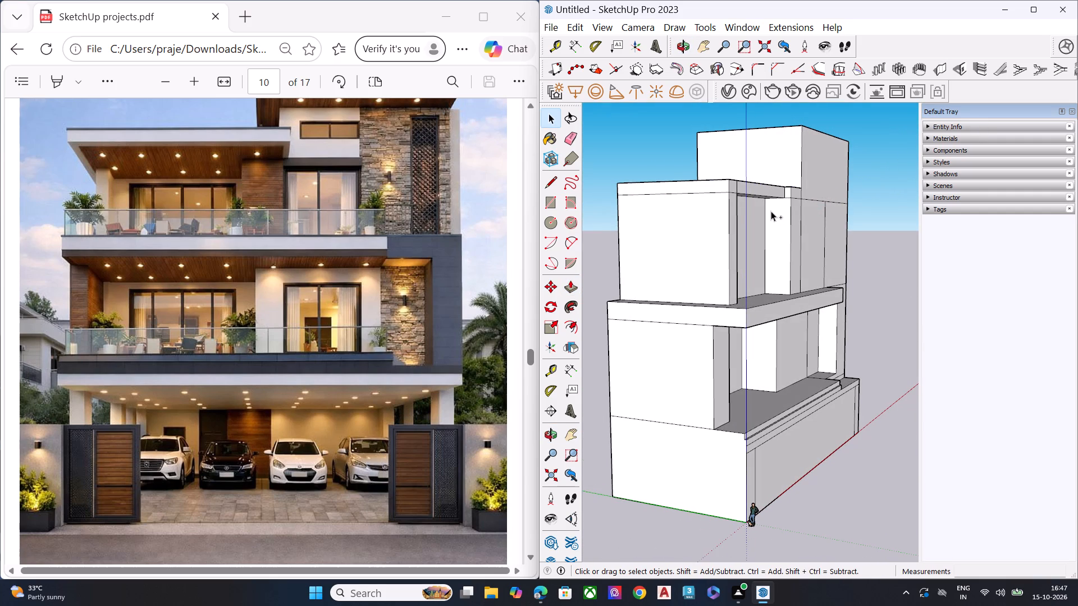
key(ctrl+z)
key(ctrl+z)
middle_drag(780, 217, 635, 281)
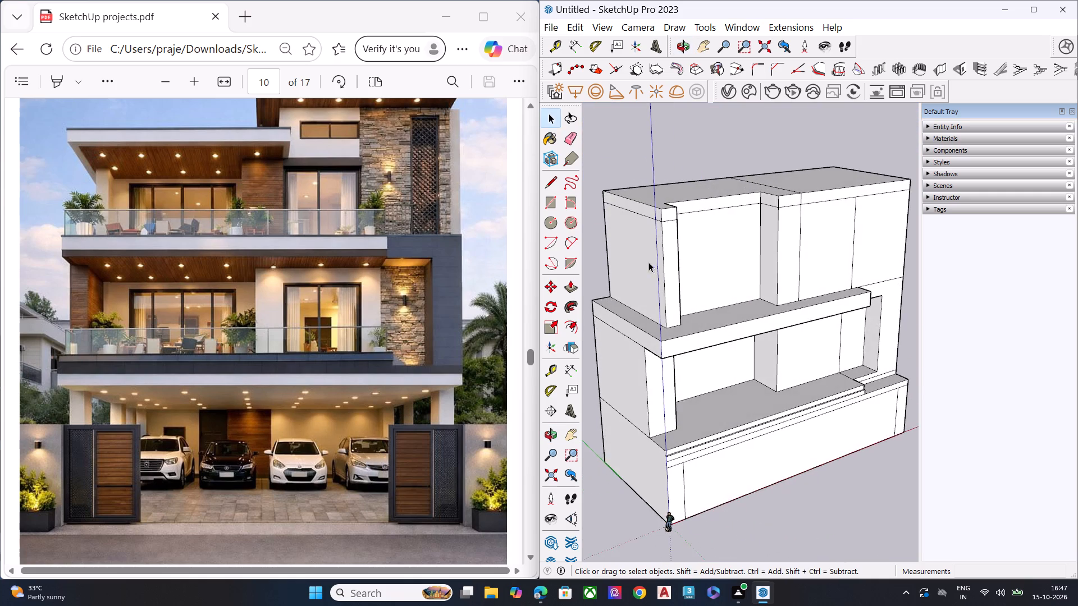
Push the front face of the left end wall, below the roof band, back slightly.
key(space)
scroll(660, 247, up, 2)
click(671, 236)
key(p)
click(671, 236)
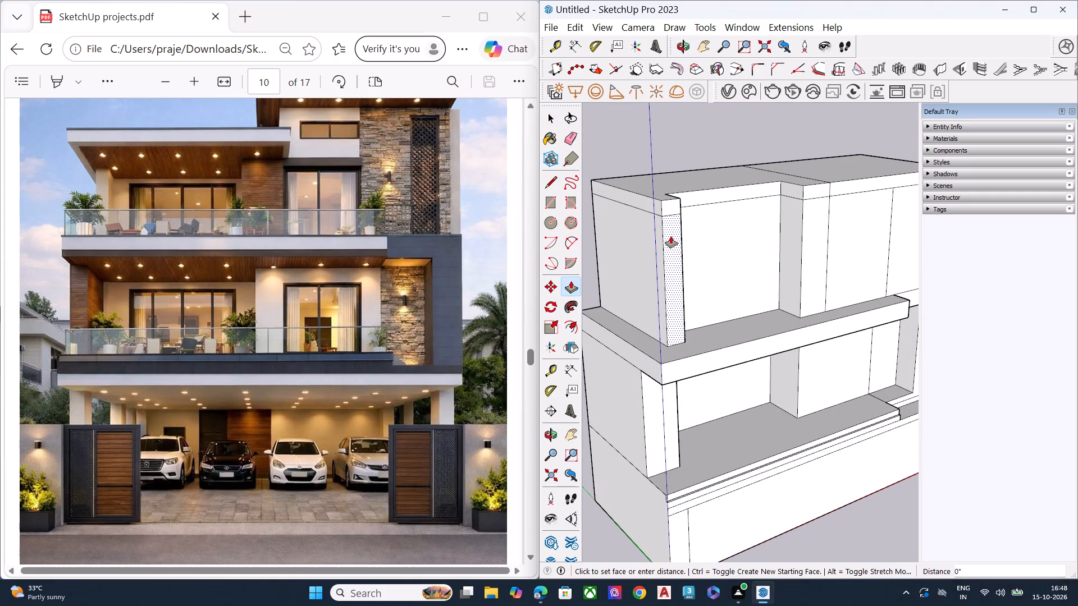
click(667, 227)
key(space)
Push the back wall of the upper balcony recess slightly deeper into the building.
middle_drag(710, 236, 507, 250)
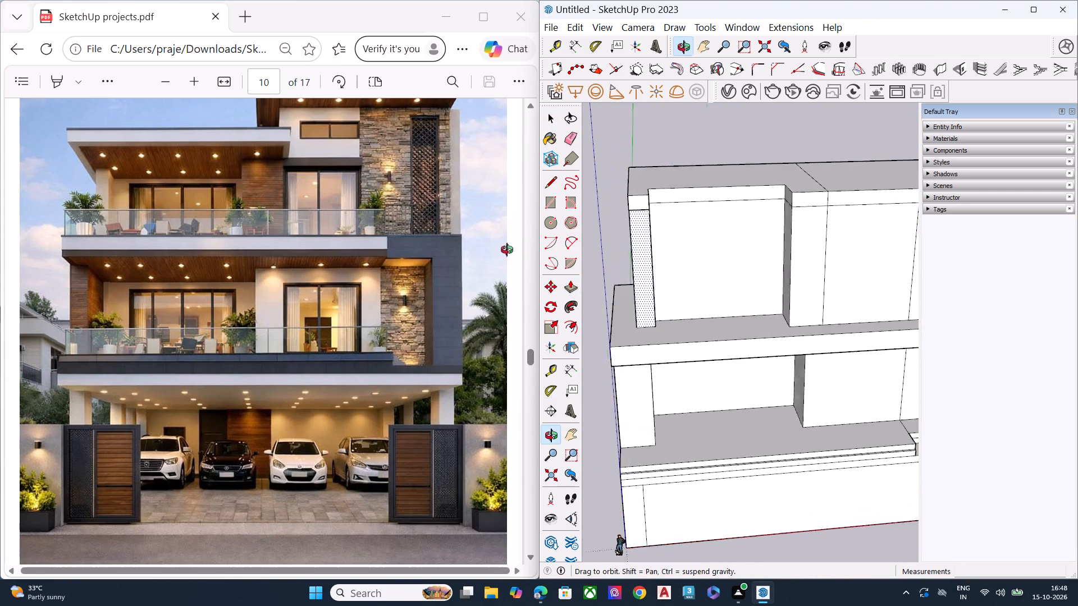
middle_drag(507, 250, 479, 250)
middle_drag(733, 256, 606, 212)
scroll(606, 212, up, 5)
click(719, 217)
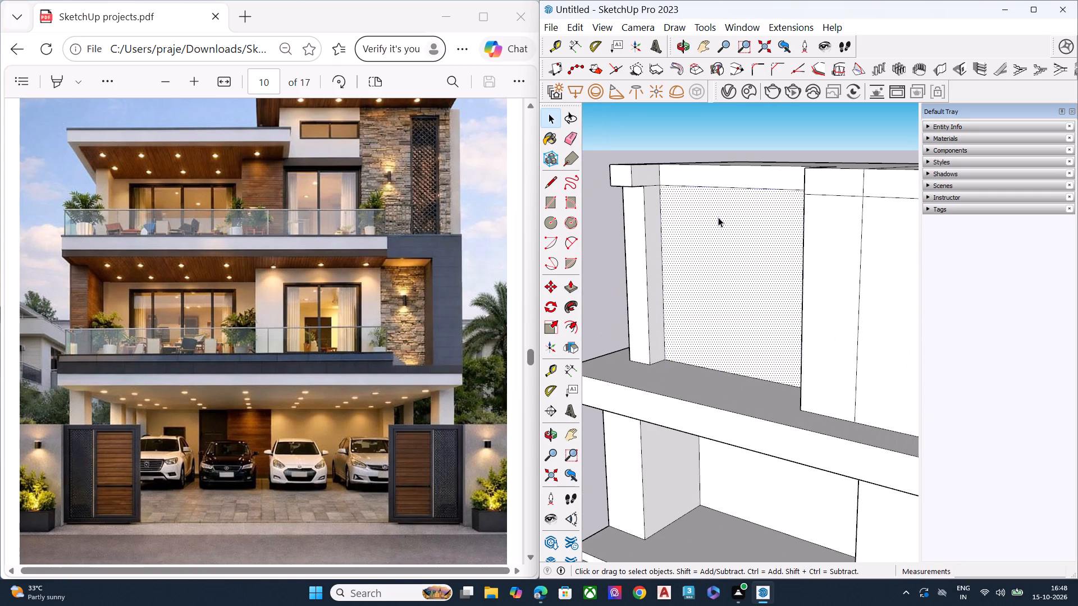
key(p)
click(718, 218)
click(732, 212)
key(space)
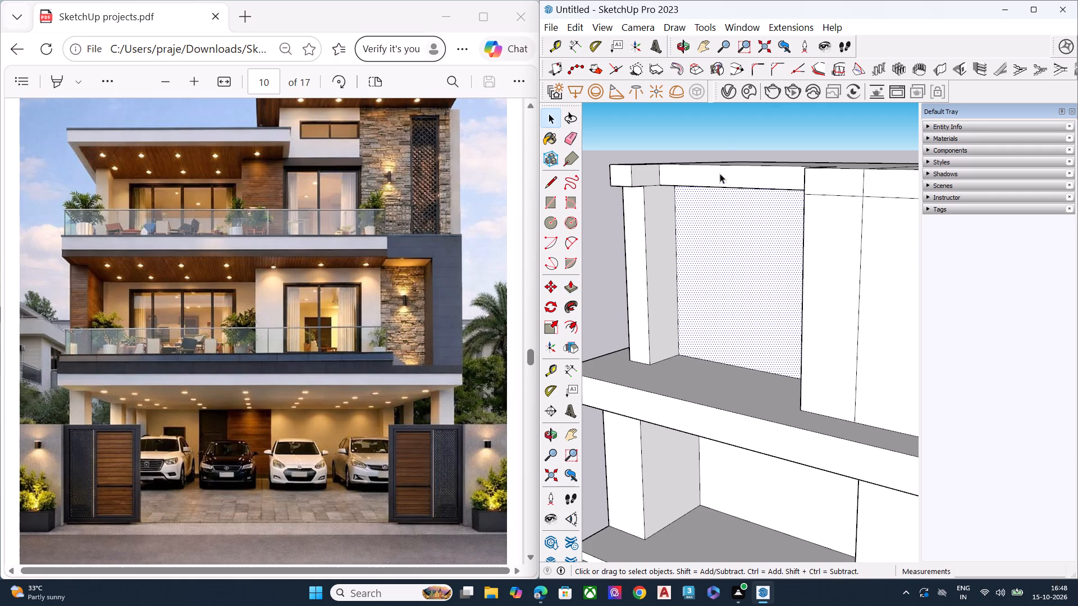
Pull the roof band's face above the upper recess forward until it is level with the end section's front.
middle_drag(720, 173, 741, 131)
scroll(716, 149, up, 5)
click(717, 183)
scroll(717, 183, up, 1)
drag(717, 183, 718, 150)
middle_drag(716, 166, 760, 176)
click(750, 189)
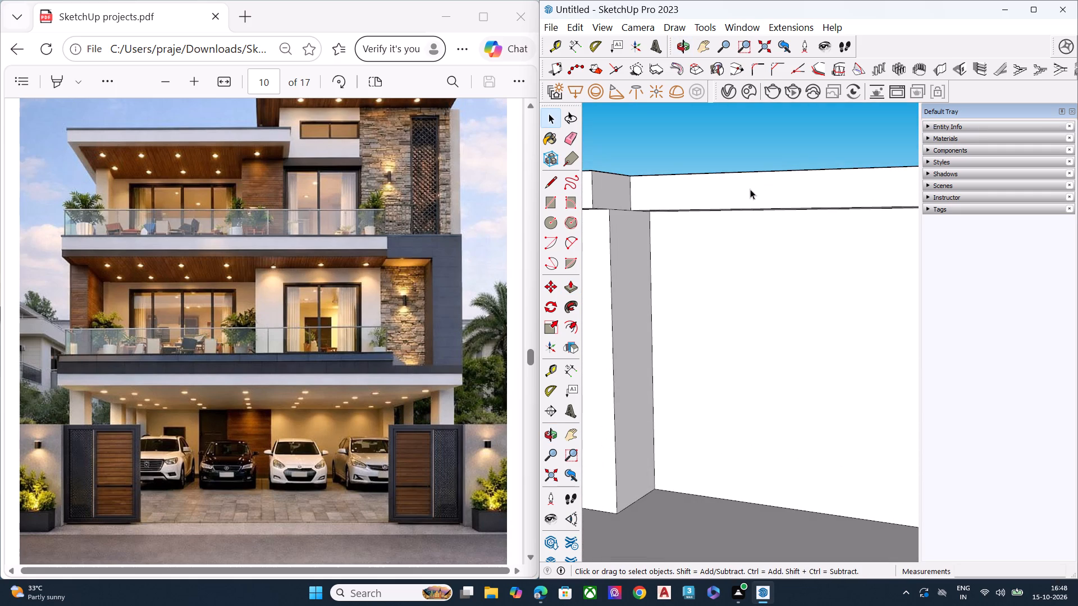
key(p)
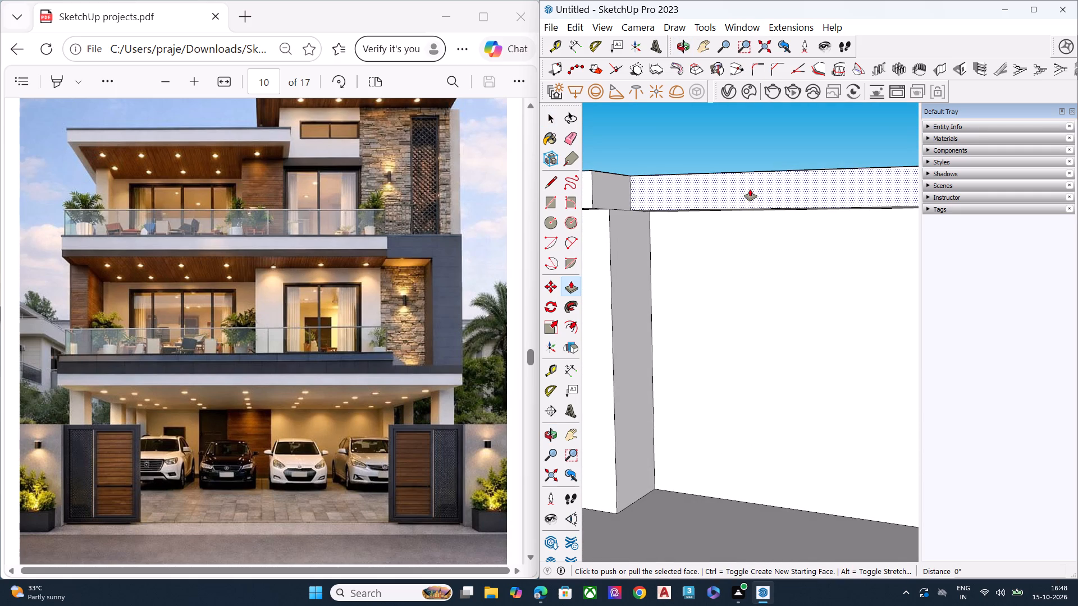
click(750, 189)
click(594, 168)
Delete the short vertical line dividing the roof band's front face near the left end wall.
scroll(737, 205, down, 6)
middle_drag(705, 196, 714, 246)
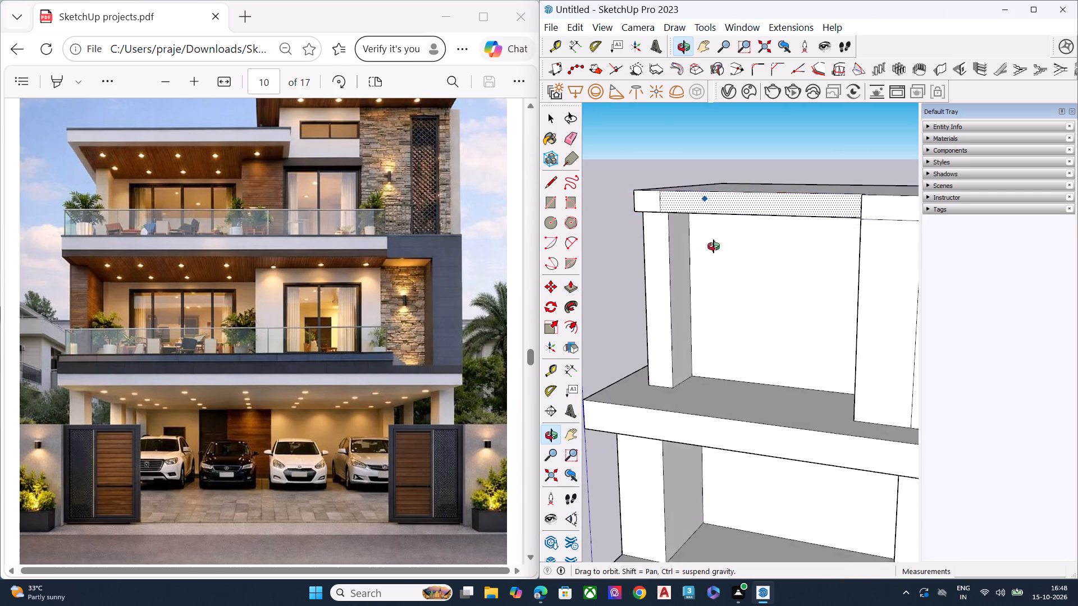
middle_drag(714, 246, 783, 332)
key(space)
click(659, 228)
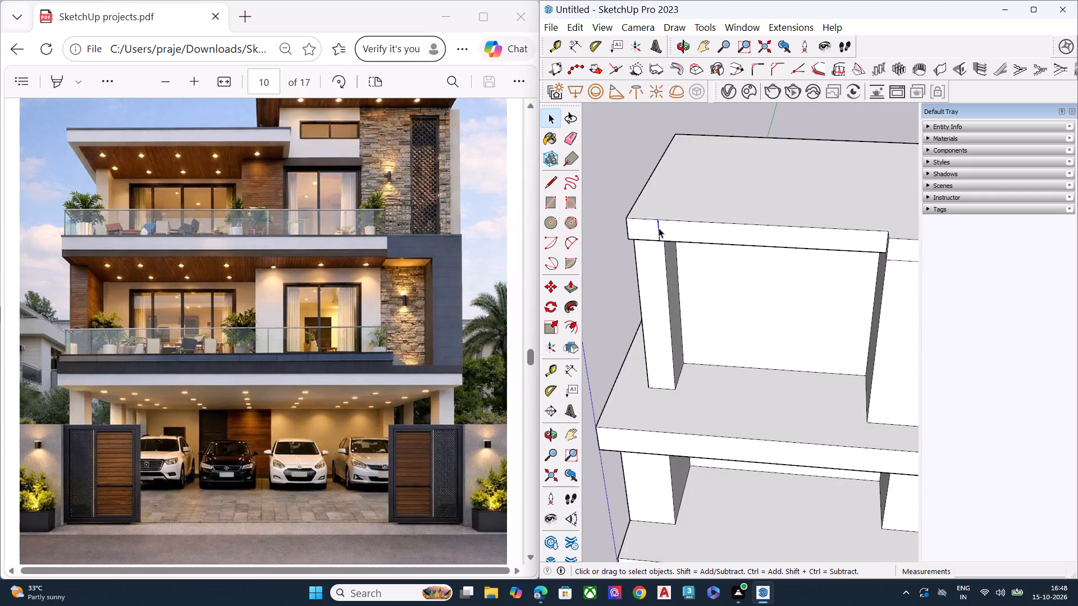
key(BackSpace)
key(Delete)
Pull the merged front face of the left roof band forward as an overhang above the upper balcony.
click(681, 235)
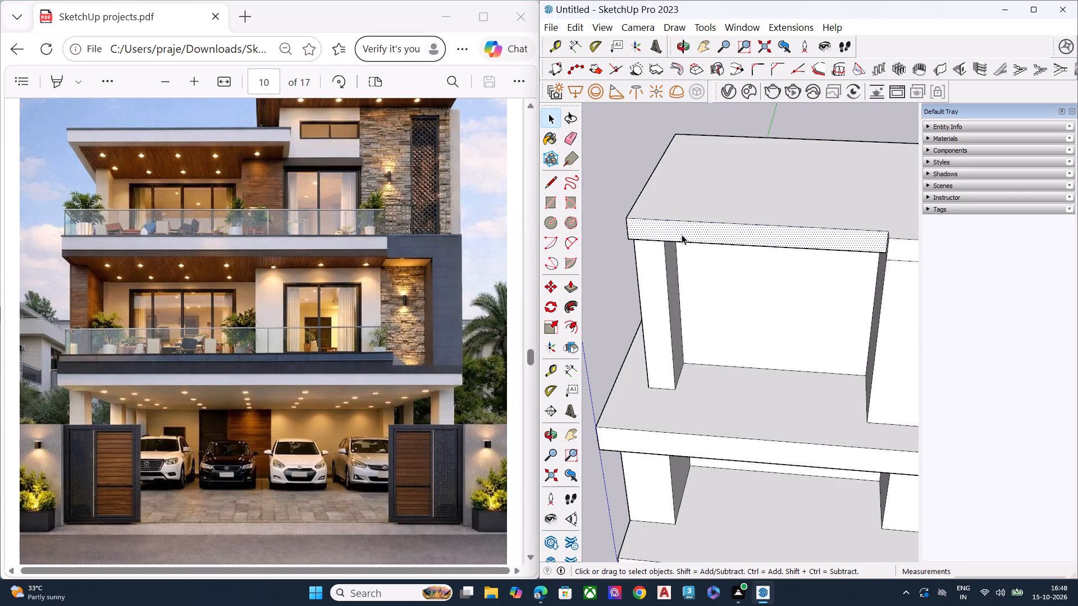
key(p)
click(682, 227)
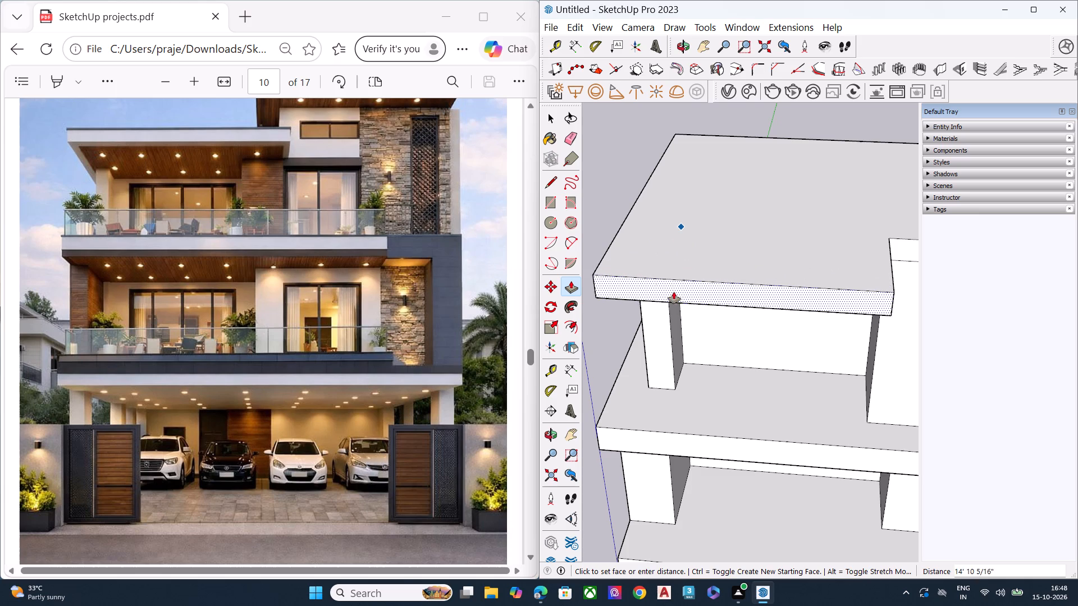
scroll(674, 292, down, 3)
middle_drag(712, 291, 504, 87)
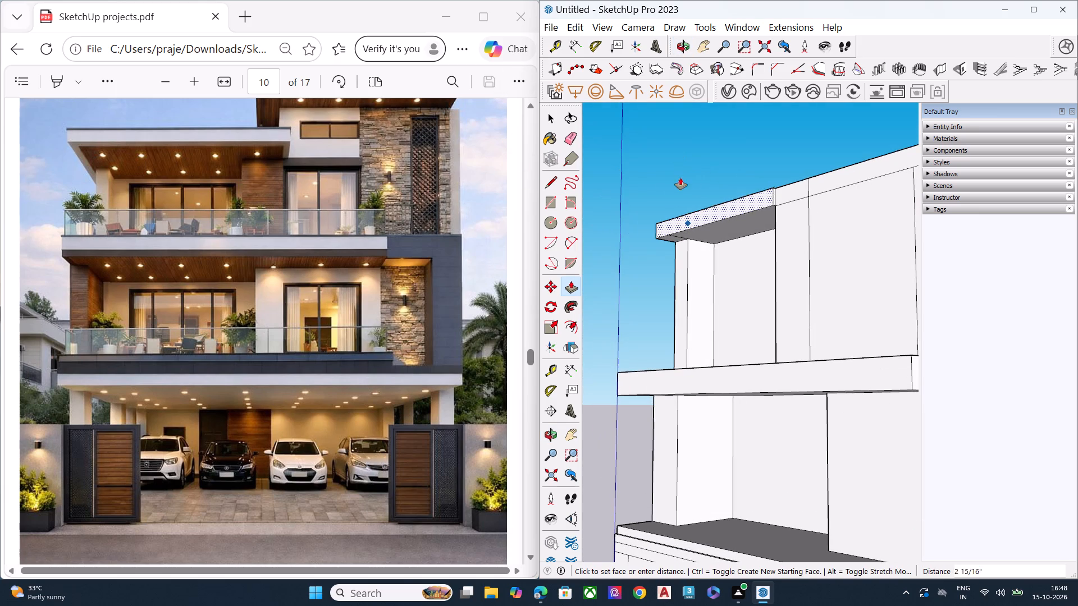
click(633, 176)
key(space)
Erase the short vertical line crossing the roof band just right of the overhang.
scroll(824, 189, up, 3)
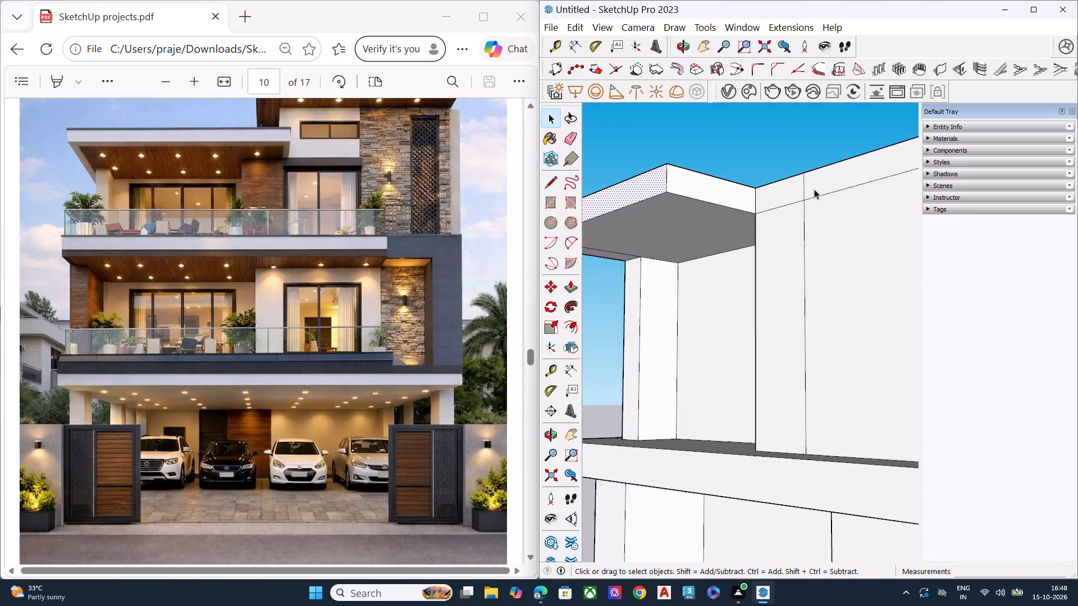
scroll(814, 189, up, 2)
key(e)
click(802, 183)
Pull the overhang's right end face sideways so it extends in front of the adjoining projecting wall.
scroll(720, 194, down, 4)
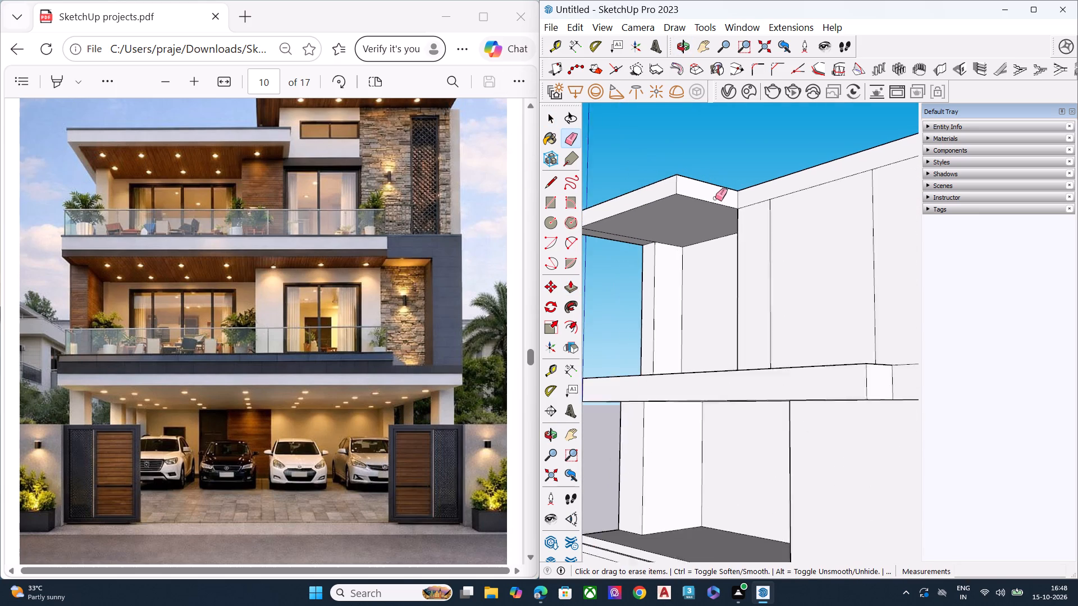
scroll(715, 198, down, 3)
scroll(750, 185, up, 5)
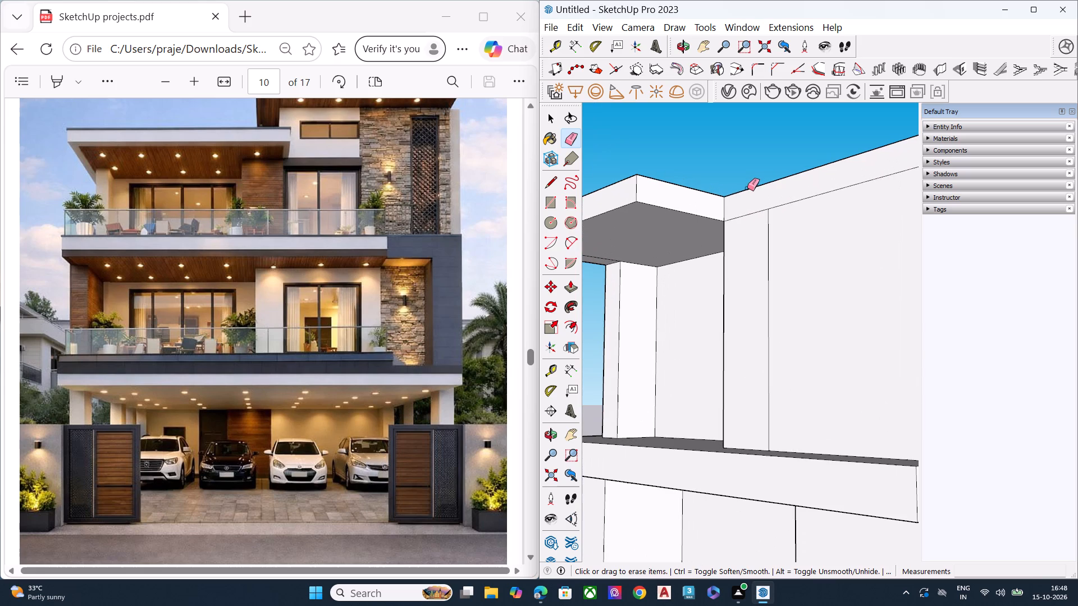
key(space)
click(702, 200)
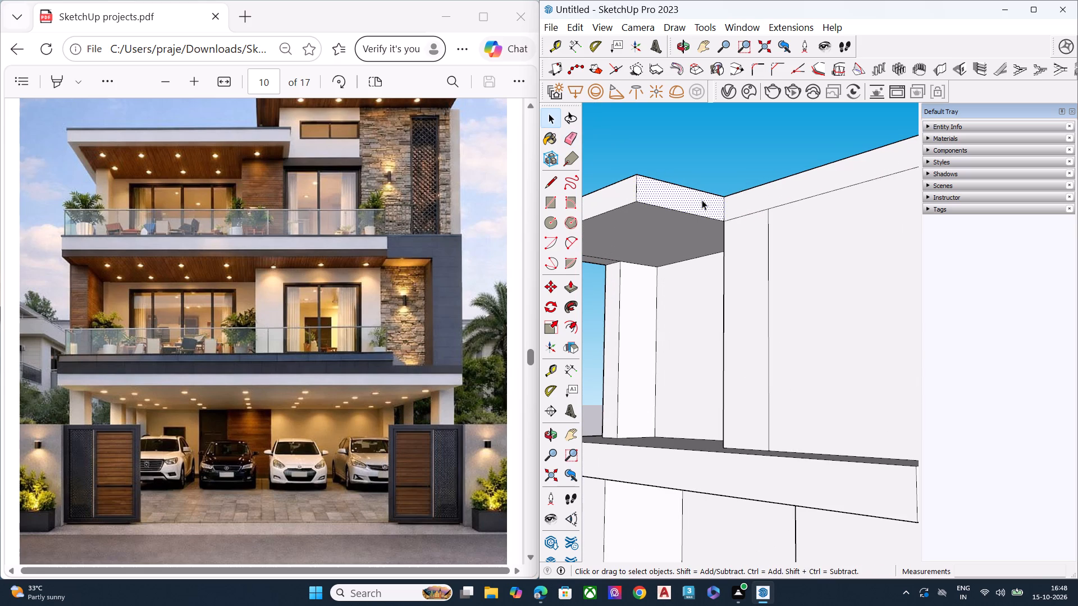
key(p)
click(702, 200)
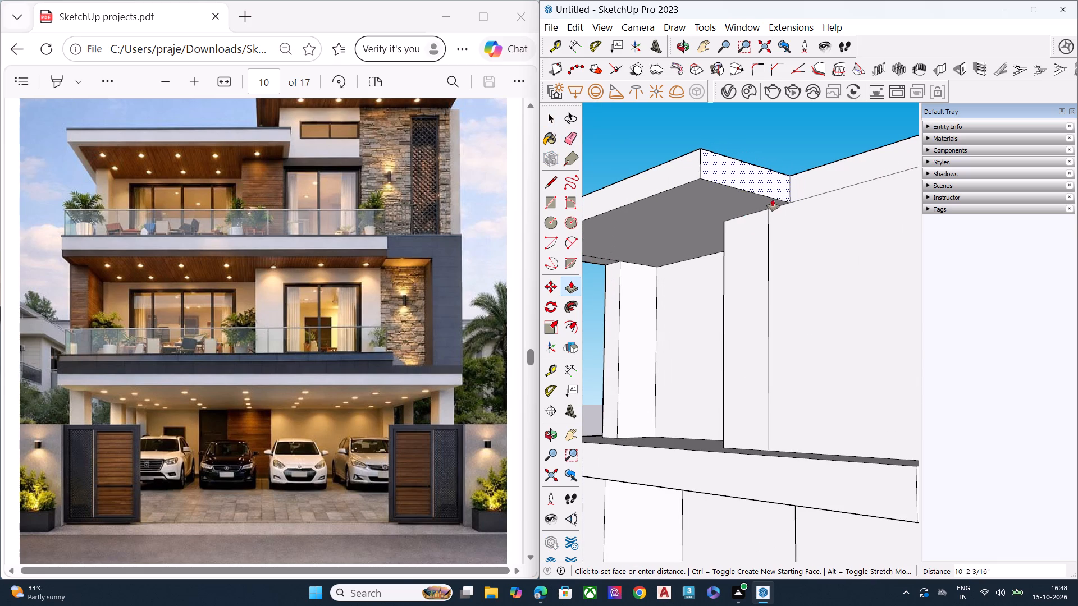
click(765, 199)
key(space)
Delete the leftover line on the overhang's underside near its left edge.
scroll(829, 208, down, 2)
scroll(831, 209, up, 1)
scroll(833, 210, down, 3)
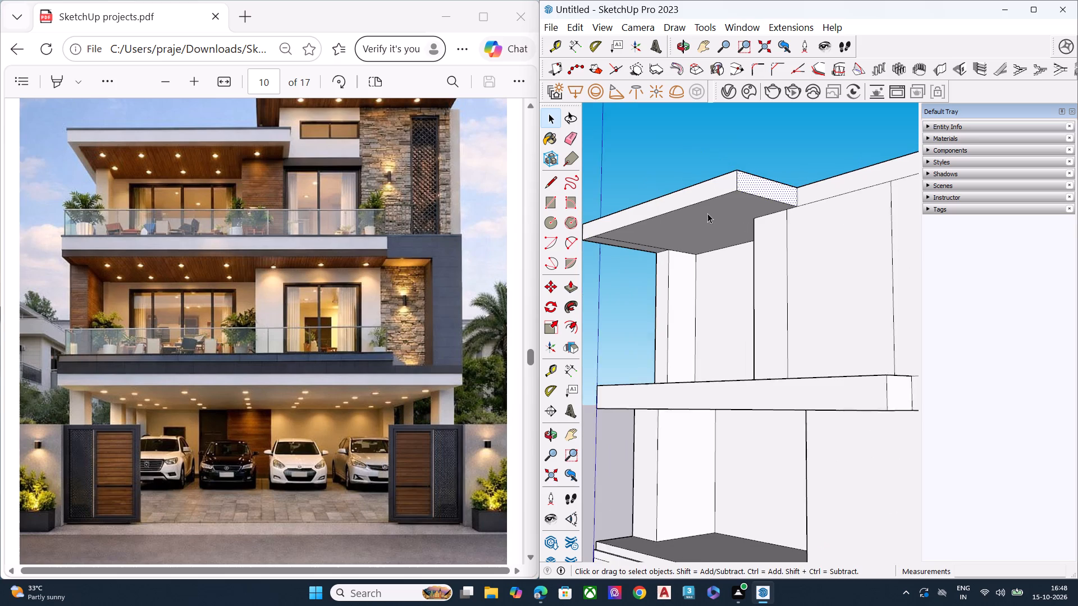
middle_drag(677, 213, 903, 121)
middle_drag(664, 185, 848, 160)
scroll(696, 169, up, 2)
scroll(692, 172, down, 1)
scroll(692, 172, up, 1)
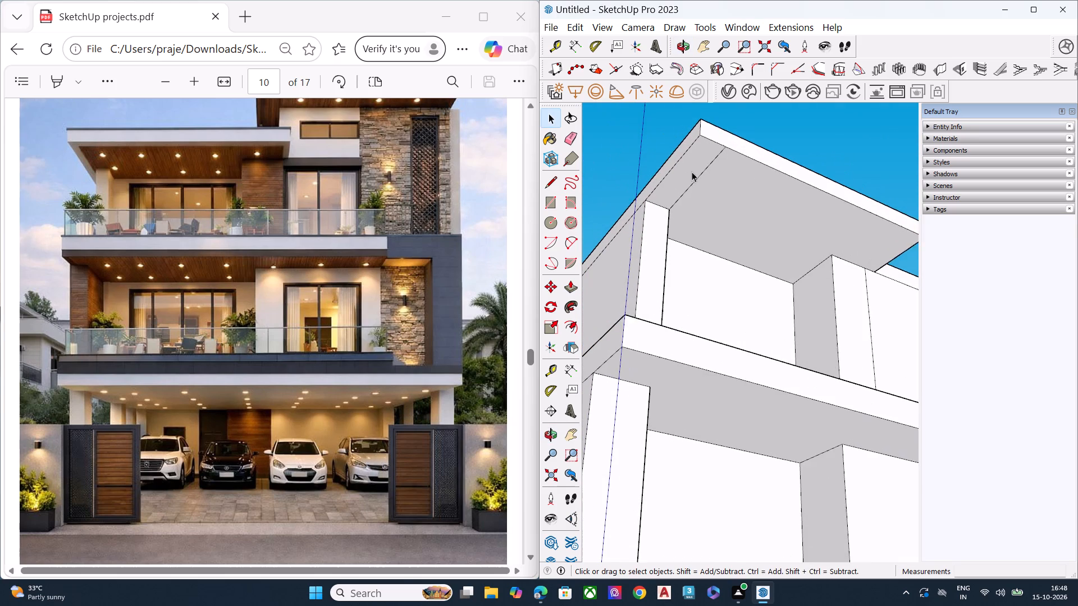
click(700, 176)
key(Delete)
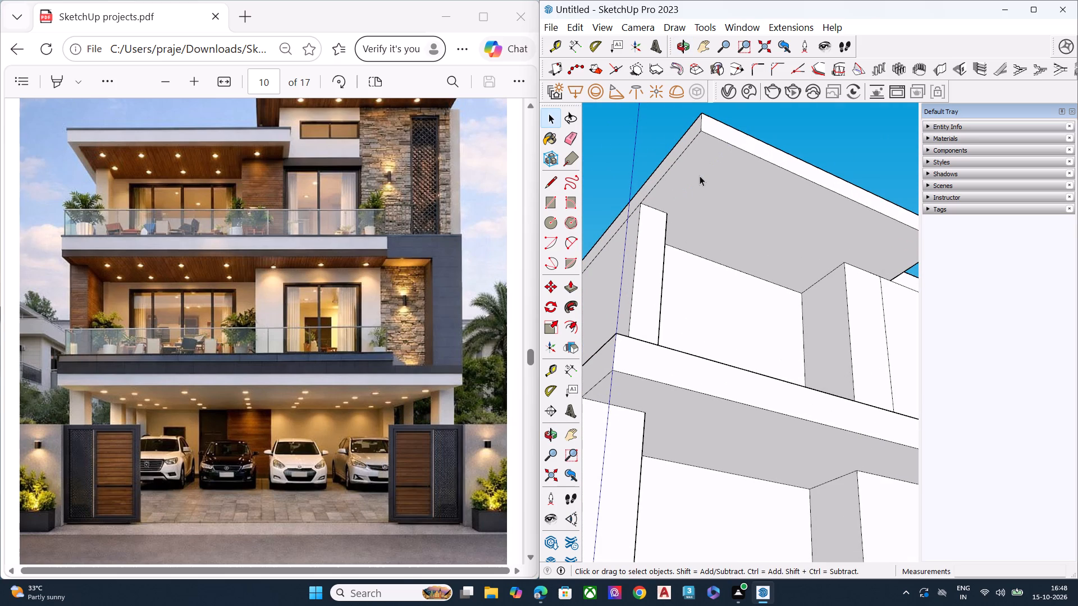
Pull the roof band's left end face outward about 3' 8" beyond the end wall.
scroll(701, 166, up, 1)
middle_drag(701, 166, 725, 290)
click(683, 204)
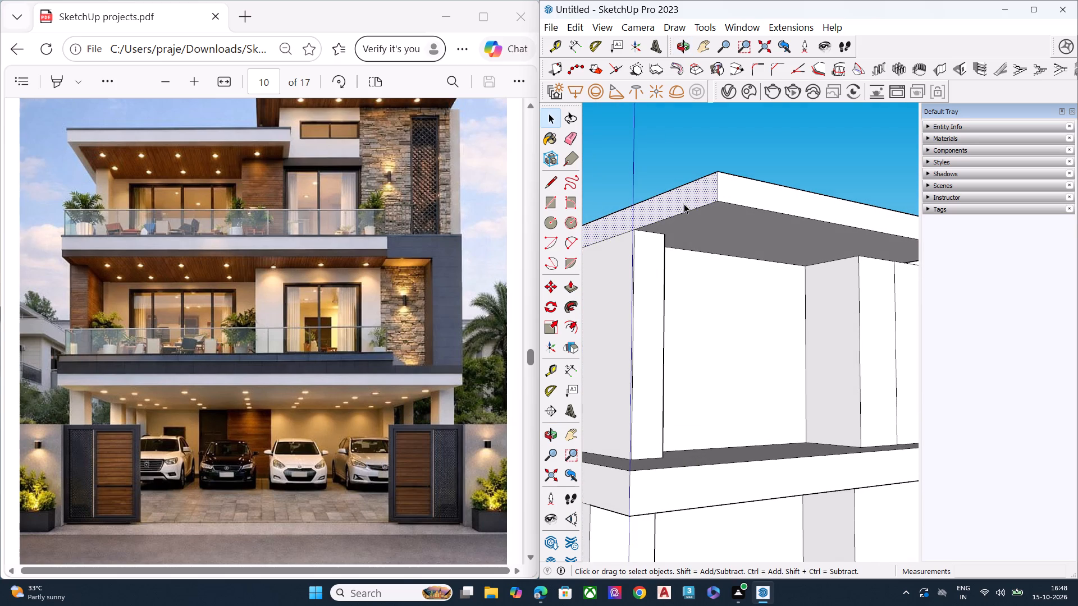
key(p)
click(697, 193)
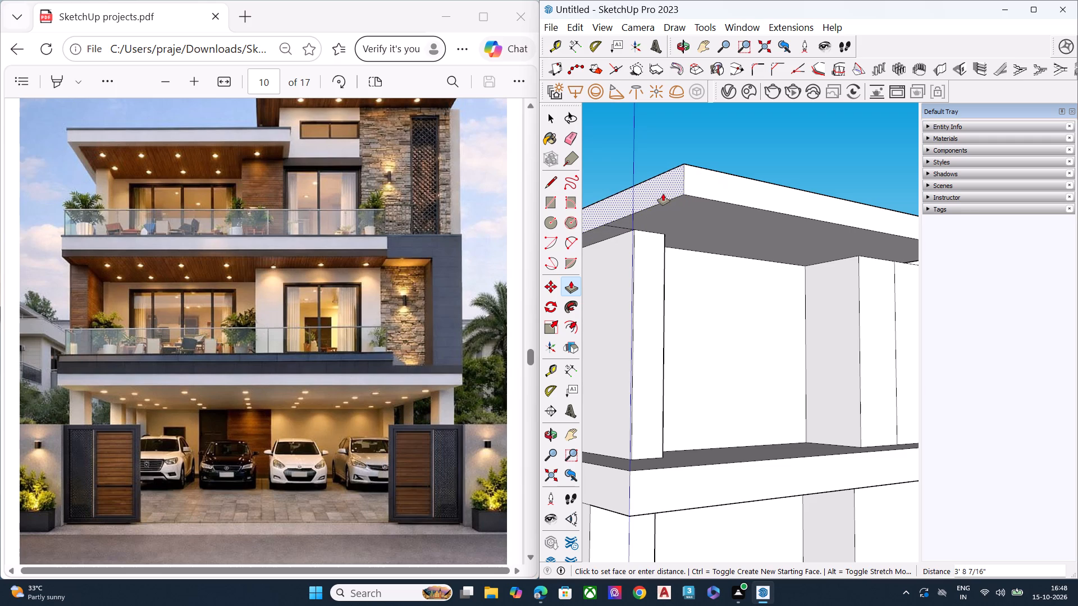
click(665, 193)
key(space)
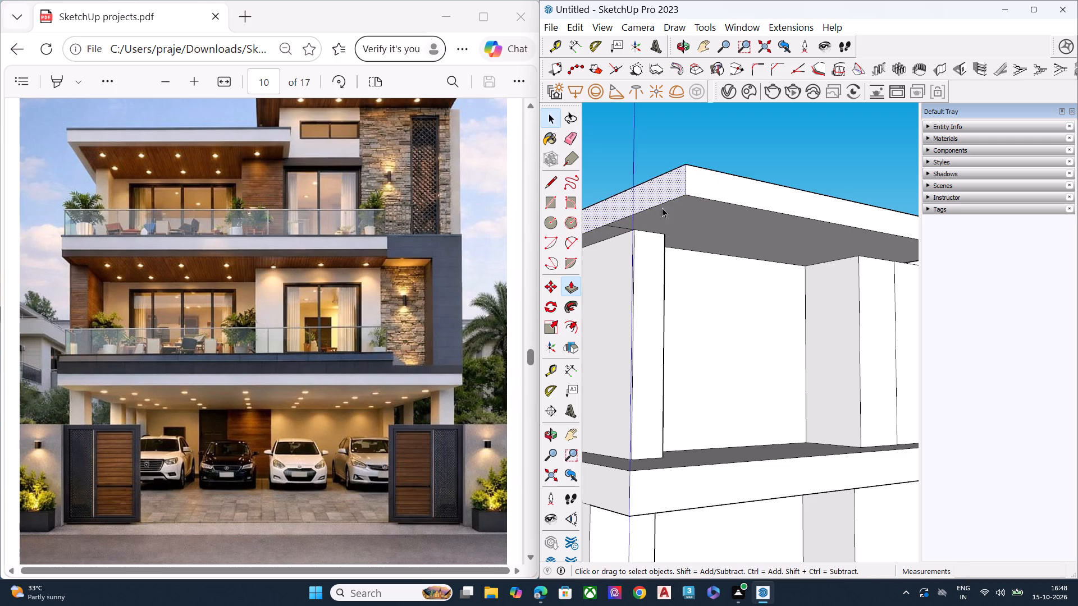
Erase the seam line on the roof's underside beside the left end wall.
middle_drag(670, 228, 575, 233)
scroll(659, 209, down, 10)
middle_drag(640, 245, 549, 224)
scroll(549, 224, up, 7)
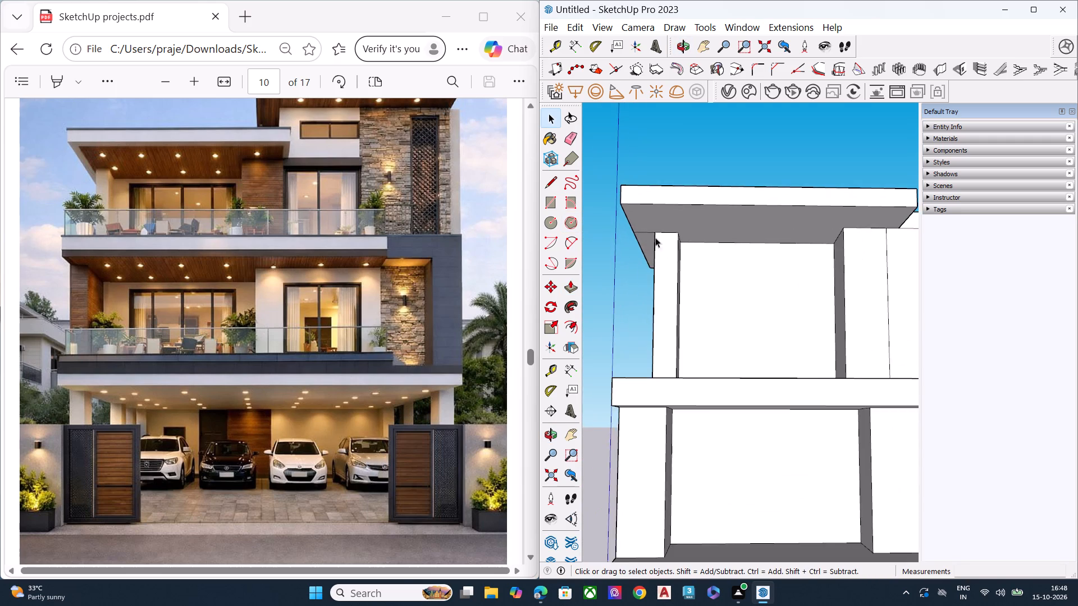
scroll(643, 236, up, 6)
scroll(642, 235, down, 1)
scroll(642, 235, up, 3)
key(e)
click(640, 229)
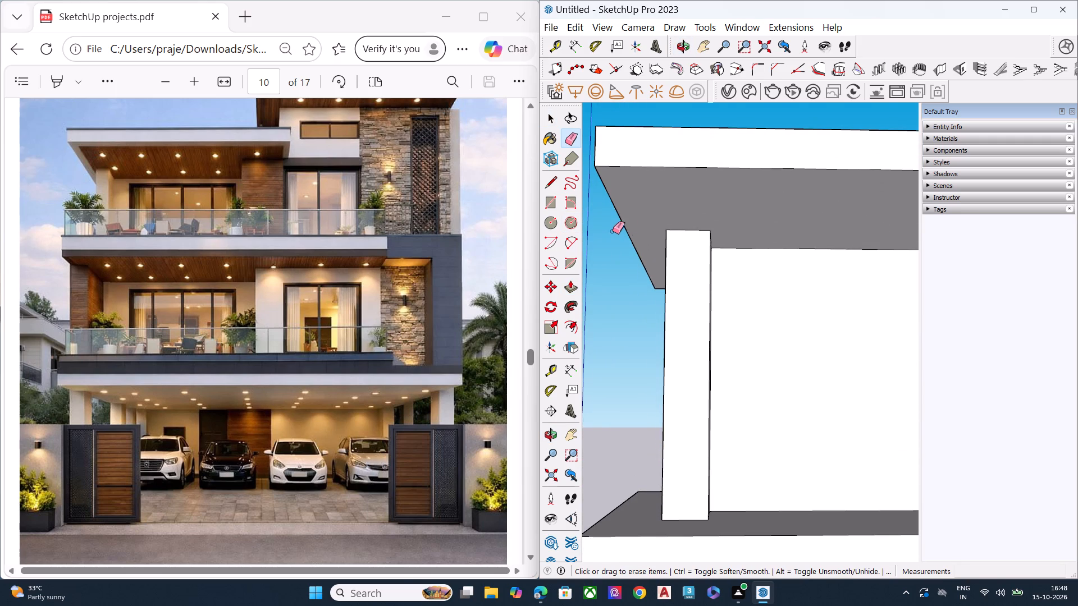
Pull the front face of the roof band on the right section forward as a shallow overhang.
scroll(610, 233, down, 15)
scroll(633, 222, up, 2)
scroll(633, 222, down, 2)
middle_drag(820, 257, 789, 263)
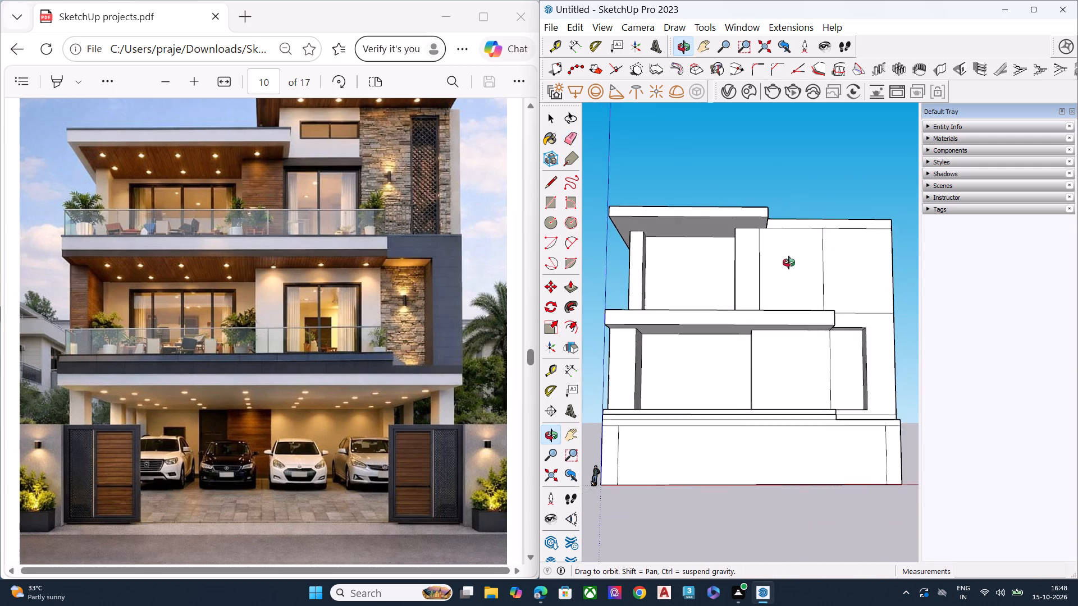
middle_drag(789, 263, 674, 287)
scroll(682, 287, down, 1)
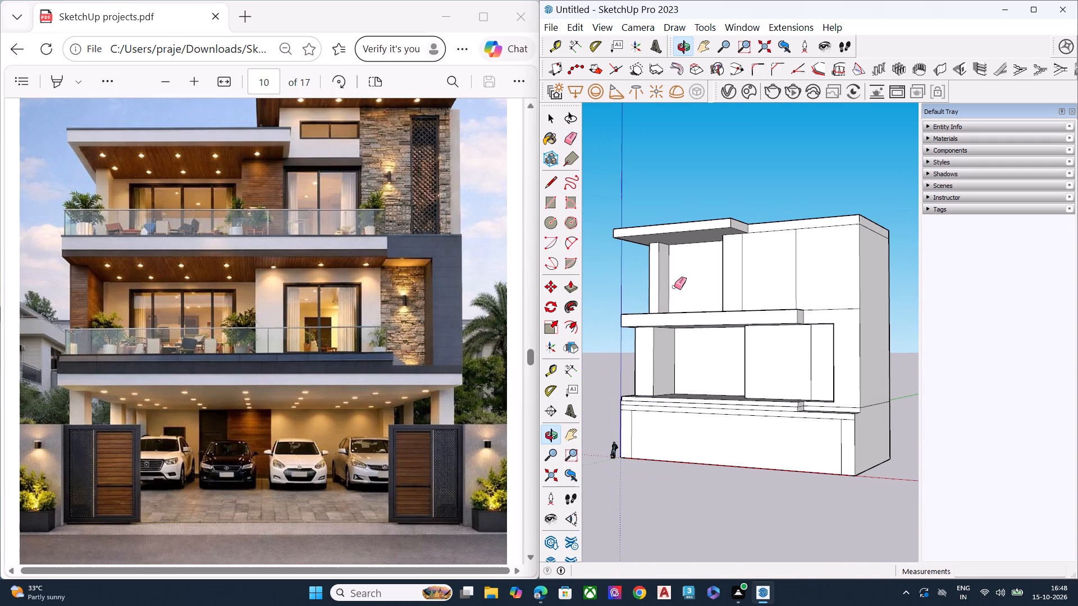
scroll(788, 287, up, 6)
middle_drag(780, 246, 751, 300)
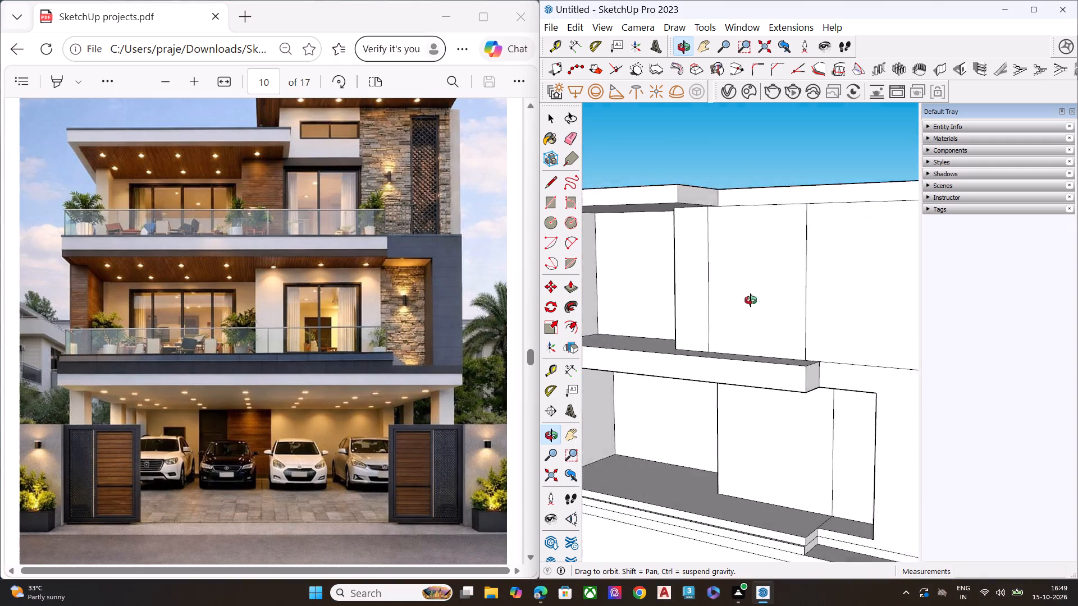
middle_drag(751, 300, 730, 279)
key(space)
click(764, 192)
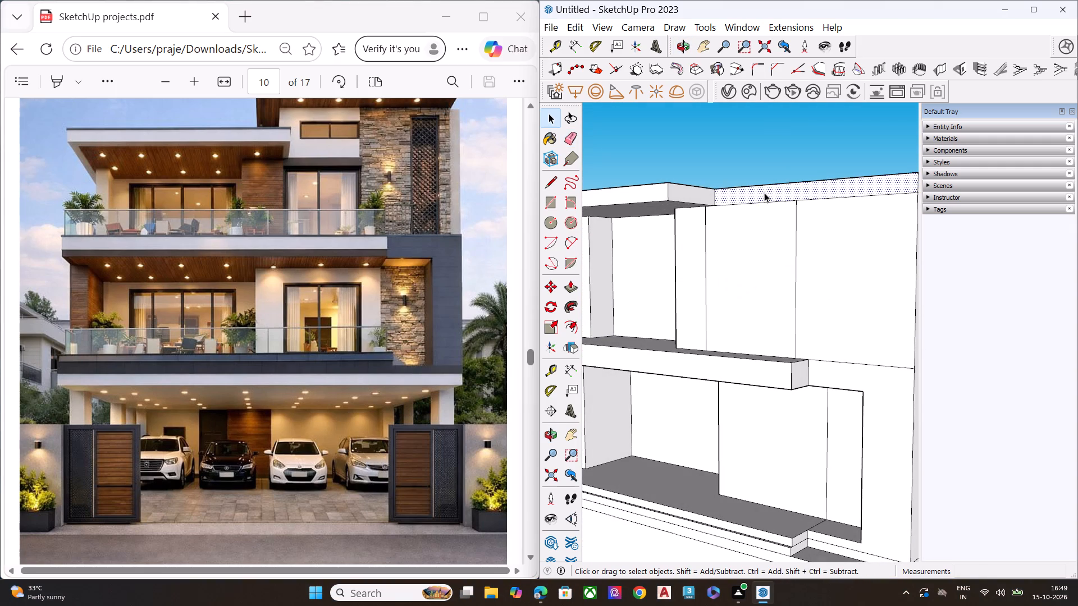
key(p)
click(764, 192)
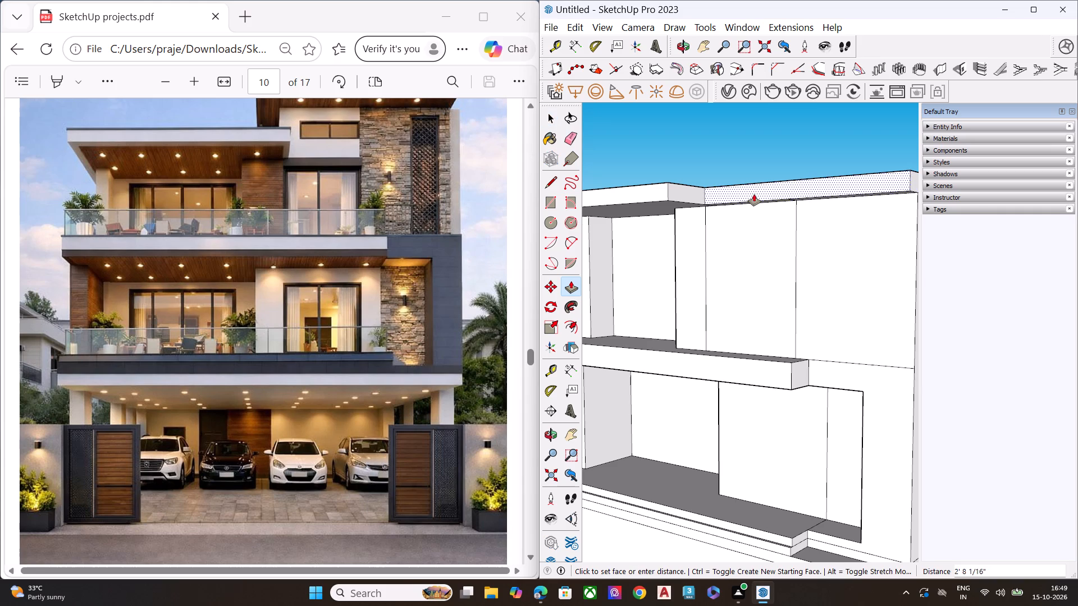
click(757, 194)
drag(780, 198, 785, 188)
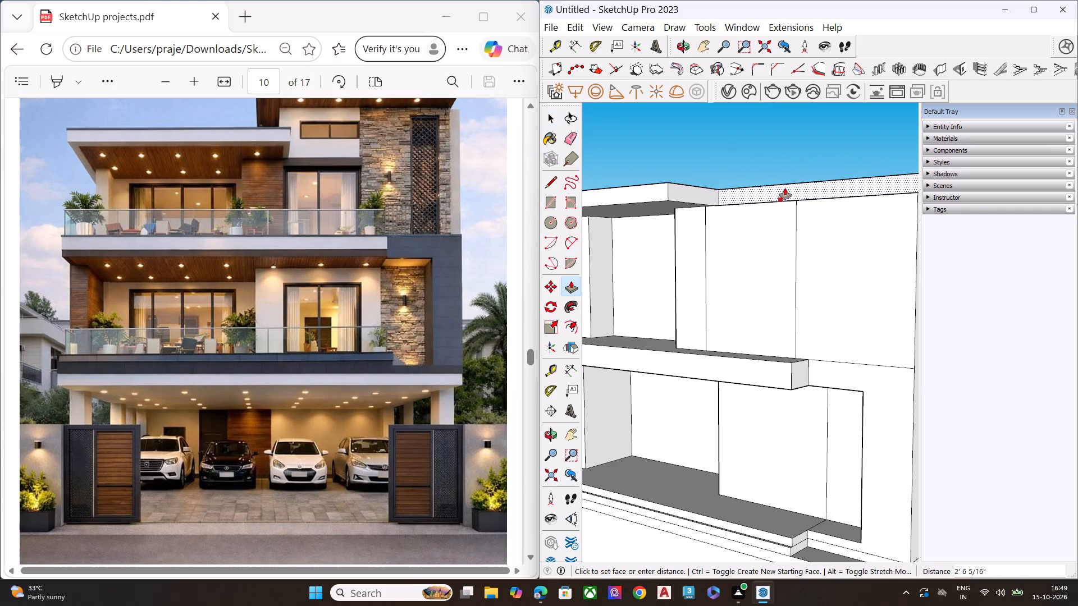
drag(785, 188, 779, 188)
key(space)
click(761, 169)
Examine the junction of the two roof overhangs from above and below against the upper roof in the reference image.
middle_drag(769, 210, 695, 127)
scroll(695, 127, up, 1)
scroll(802, 127, up, 6)
scroll(752, 181, down, 5)
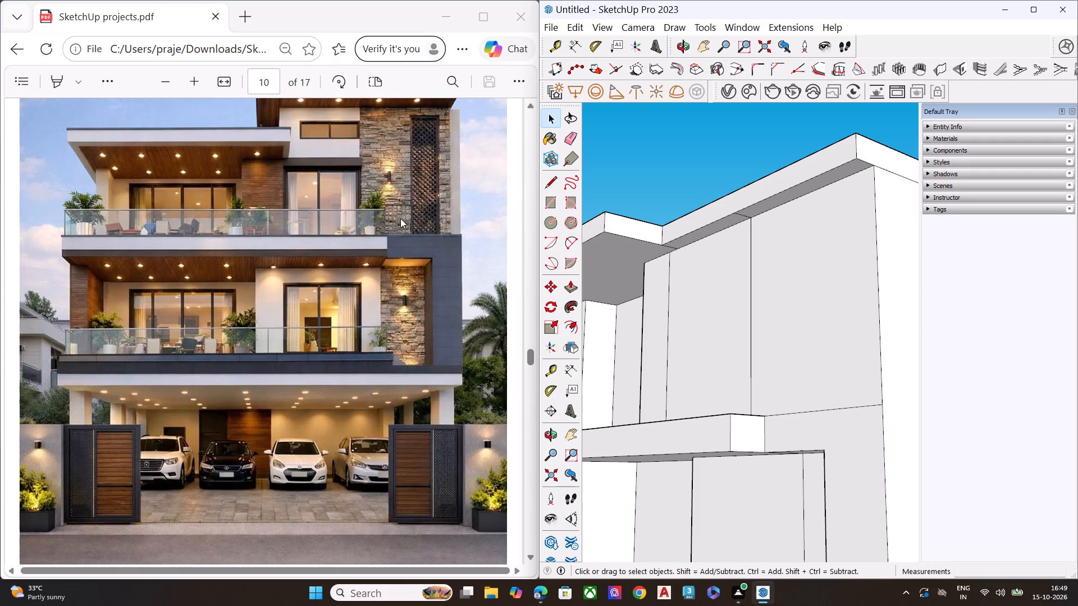
scroll(392, 221, up, 2)
middle_drag(723, 241, 687, 412)
scroll(674, 218, up, 10)
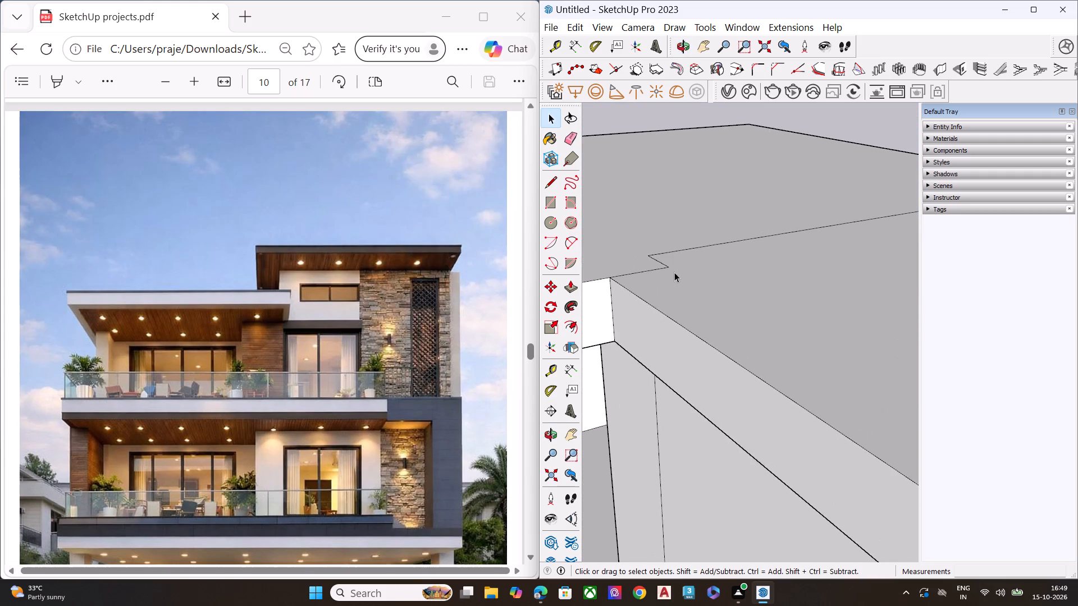
middle_drag(674, 272, 850, 38)
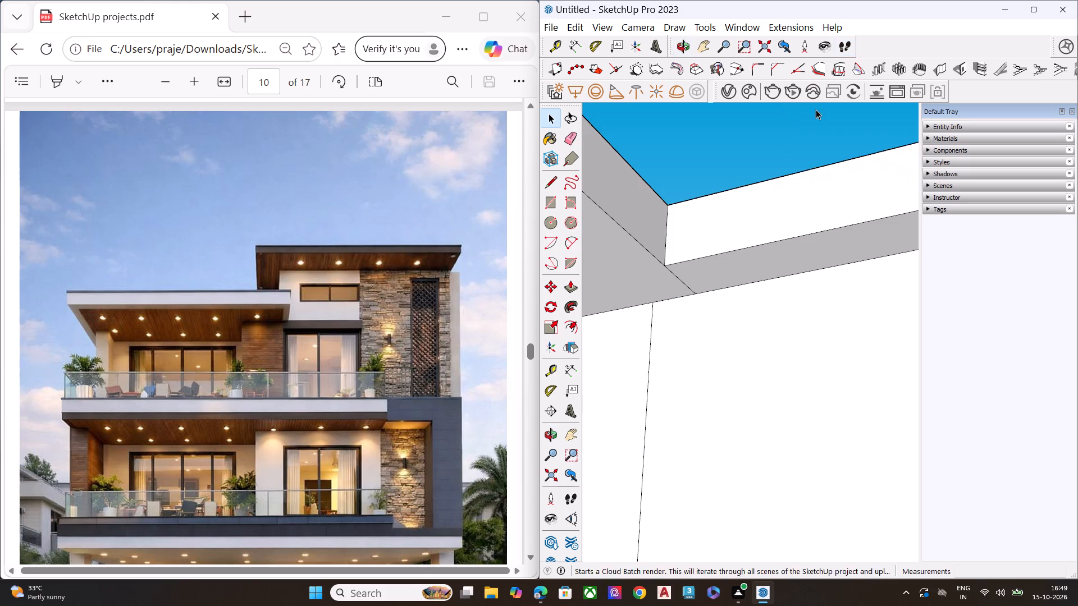
scroll(647, 240, down, 6)
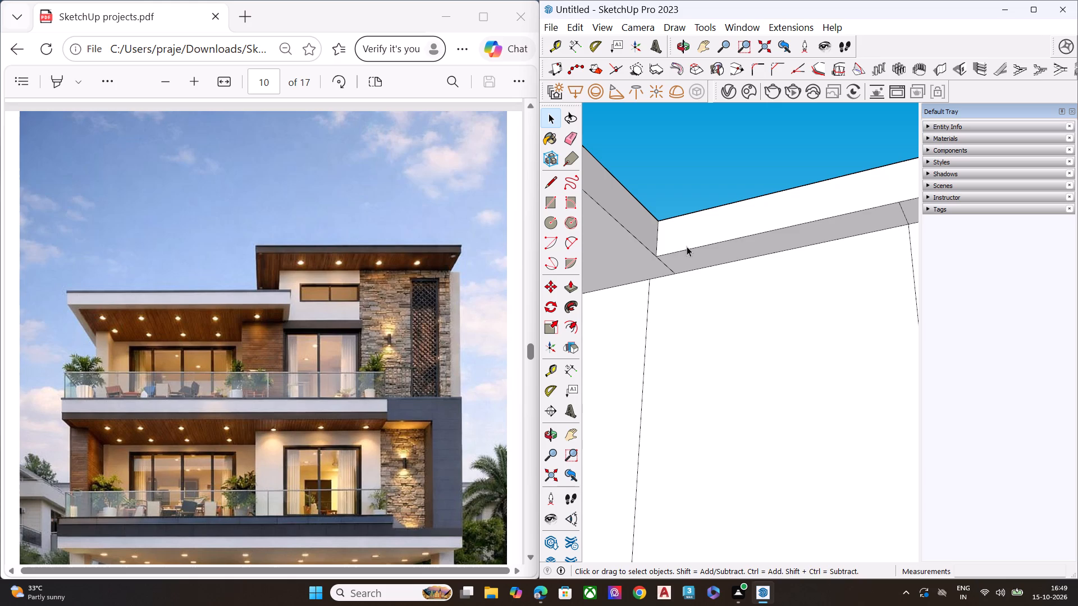
Undo the shallow roof overhang on the right section and the other most recent edits before it.
scroll(681, 244, down, 4)
middle_drag(719, 248, 720, 298)
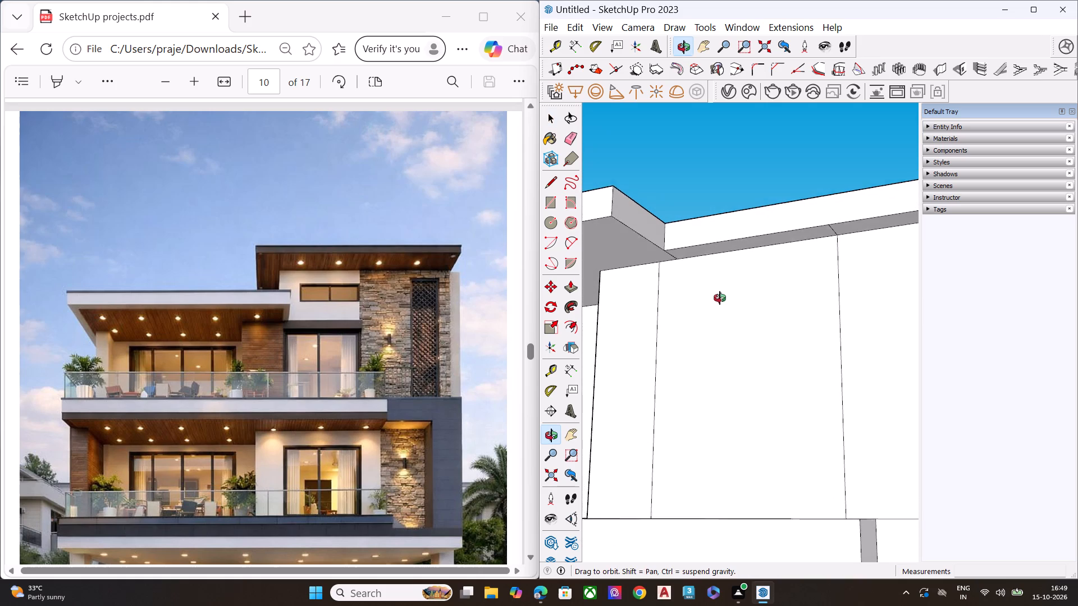
middle_drag(720, 298, 720, 299)
key(ctrl+z)
key(ctrl+z)
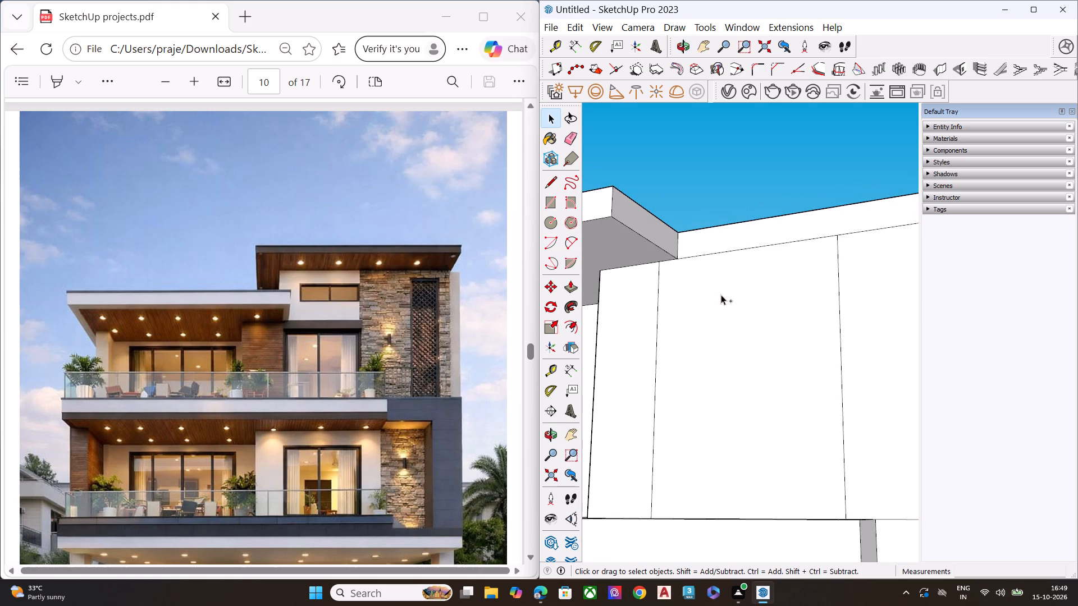
key(ctrl+z)
key(ctrl+z)
key(ctrl+z)
scroll(711, 271, down, 1)
scroll(711, 271, up, 1)
scroll(712, 271, down, 9)
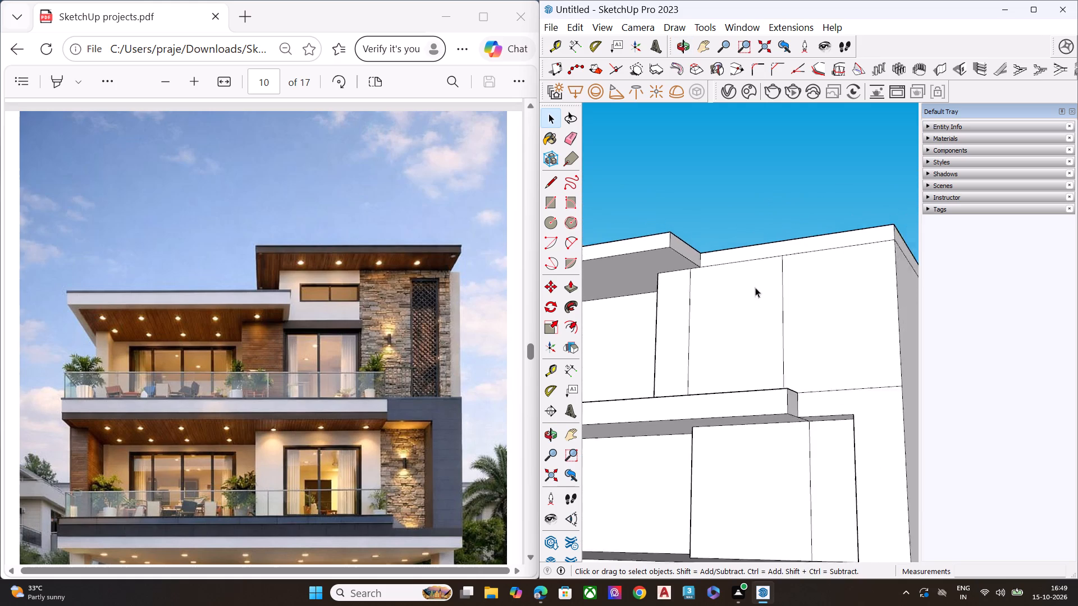
scroll(755, 287, down, 5)
key(ctrl+z)
Extend the upper wall's left vertical division line up across the roof band to the roof's top edge.
scroll(735, 269, up, 4)
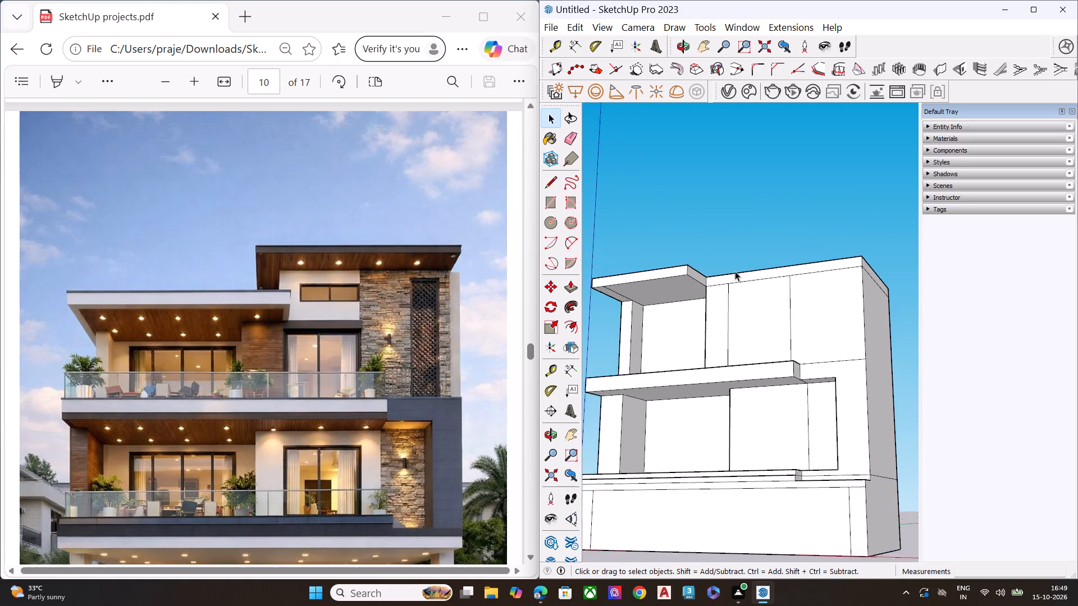
scroll(735, 271, up, 3)
middle_drag(750, 297, 702, 446)
scroll(722, 306, up, 1)
scroll(722, 306, down, 3)
scroll(723, 306, up, 2)
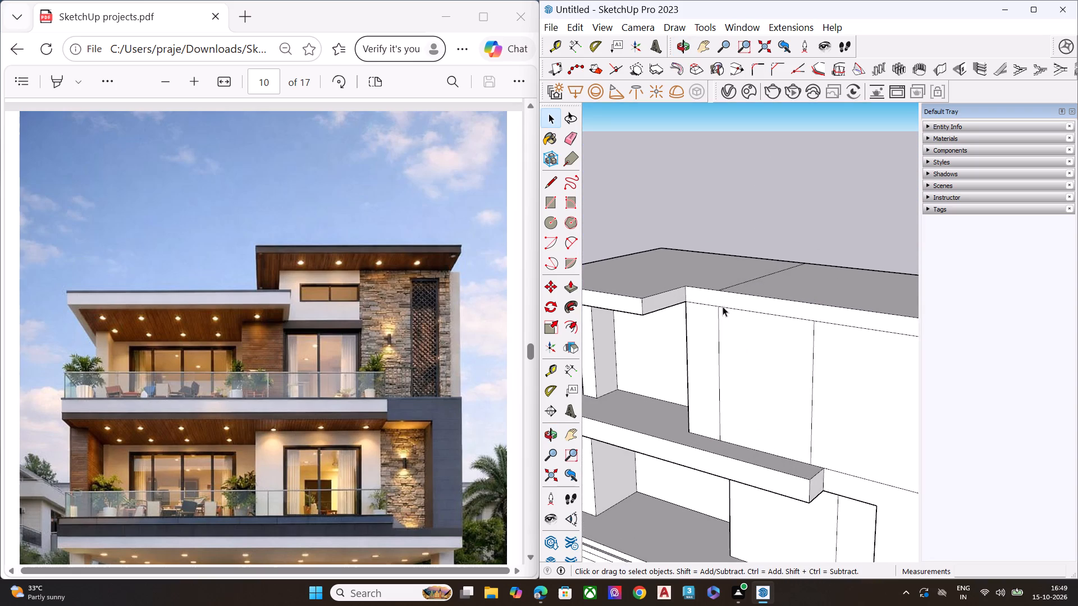
middle_drag(725, 301, 741, 444)
scroll(721, 388, up, 6)
key(l)
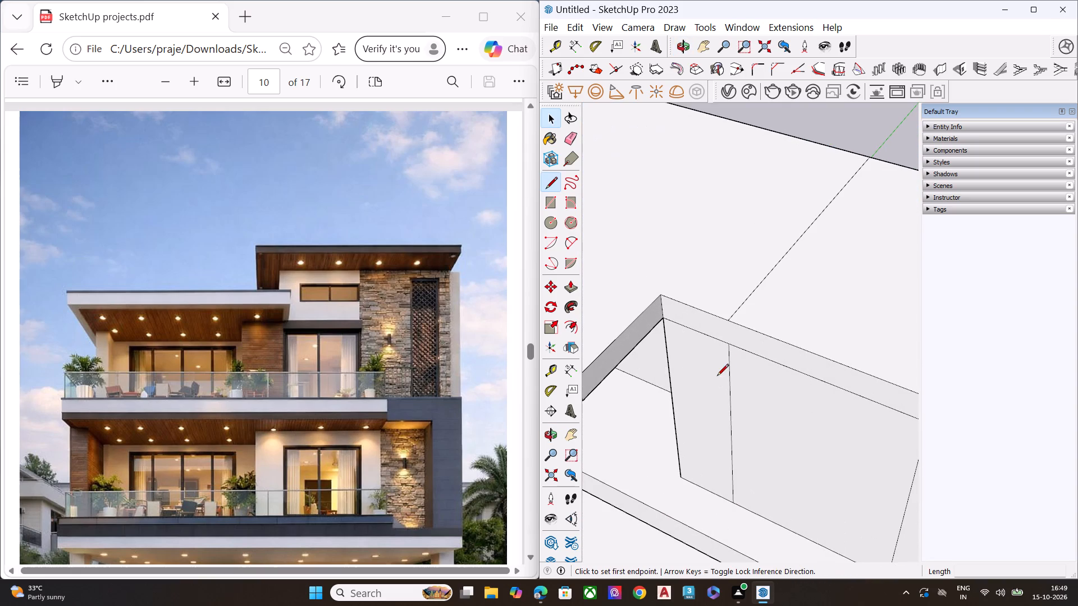
click(730, 345)
click(731, 318)
key(space)
Raise the right section of the roof's top face about 11' to form the tower.
click(750, 318)
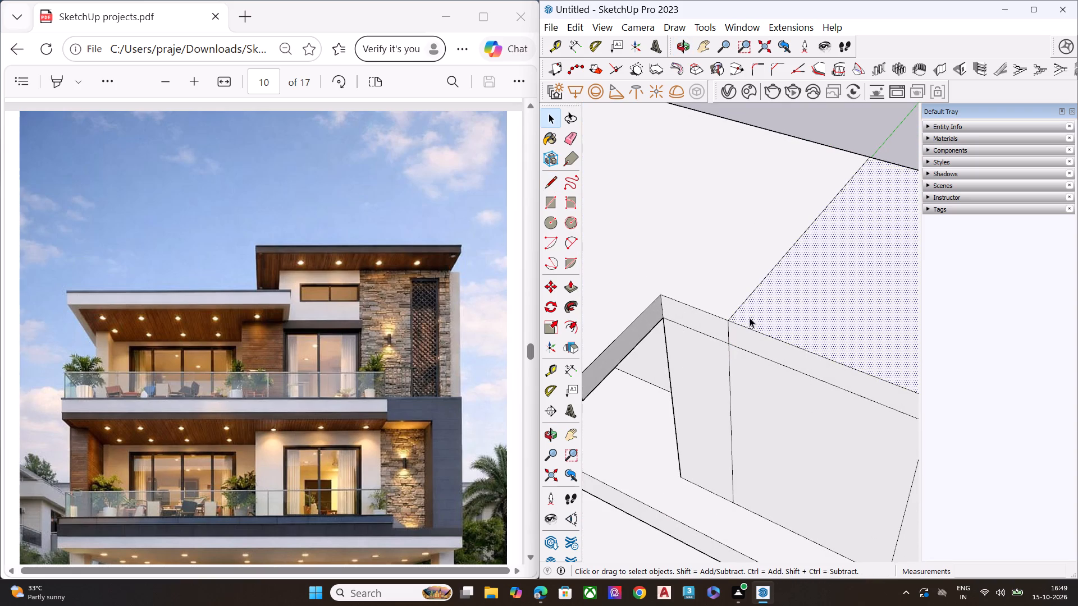
scroll(649, 299, down, 11)
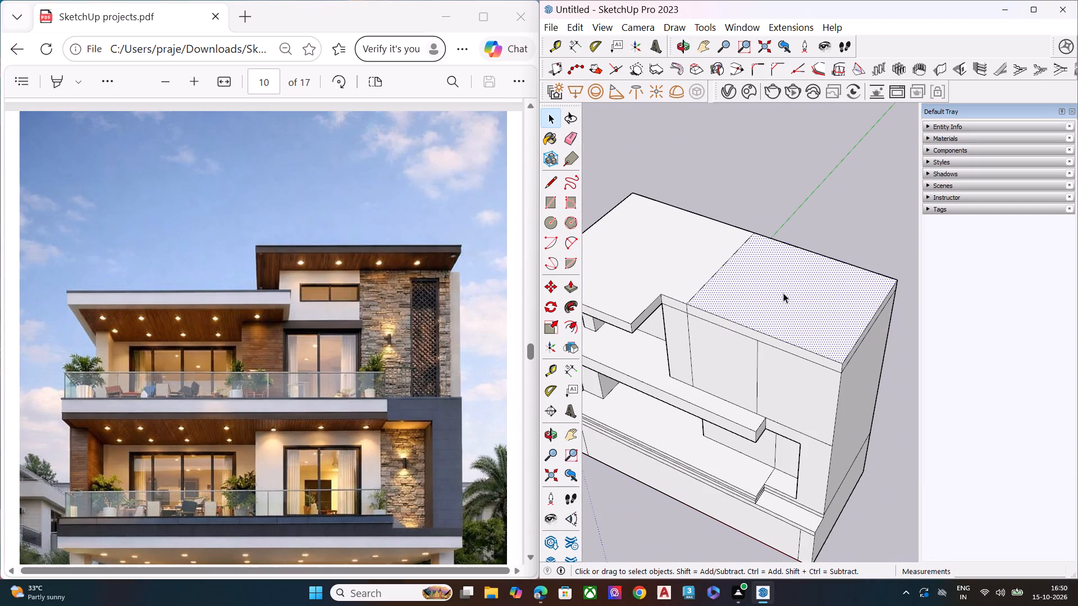
key(p)
click(783, 293)
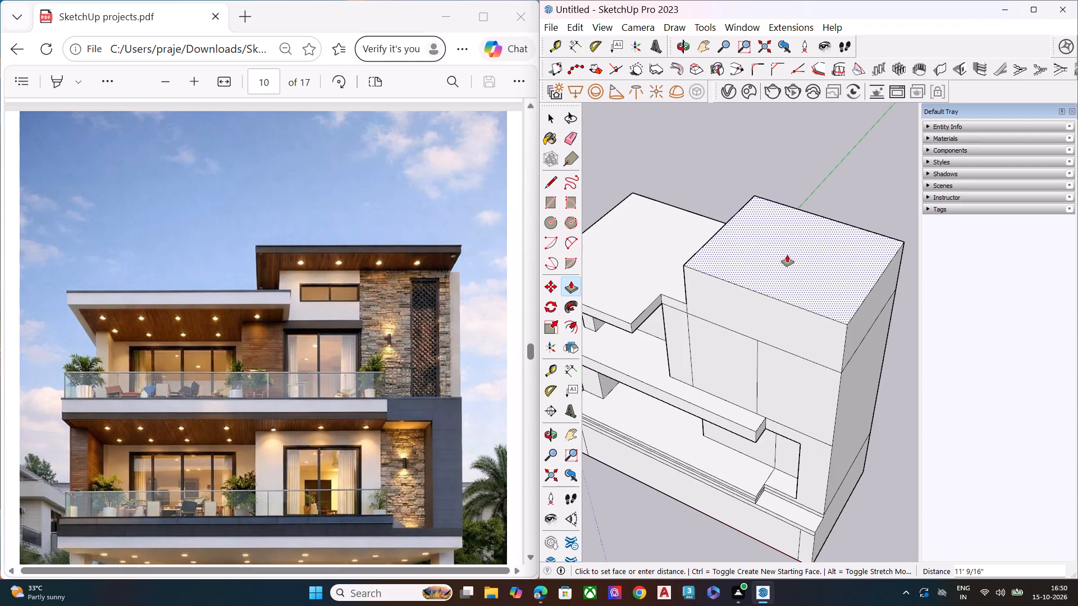
click(787, 255)
Delete the short vertical seam across the roof band below the tower's left edge.
middle_drag(707, 314, 798, 88)
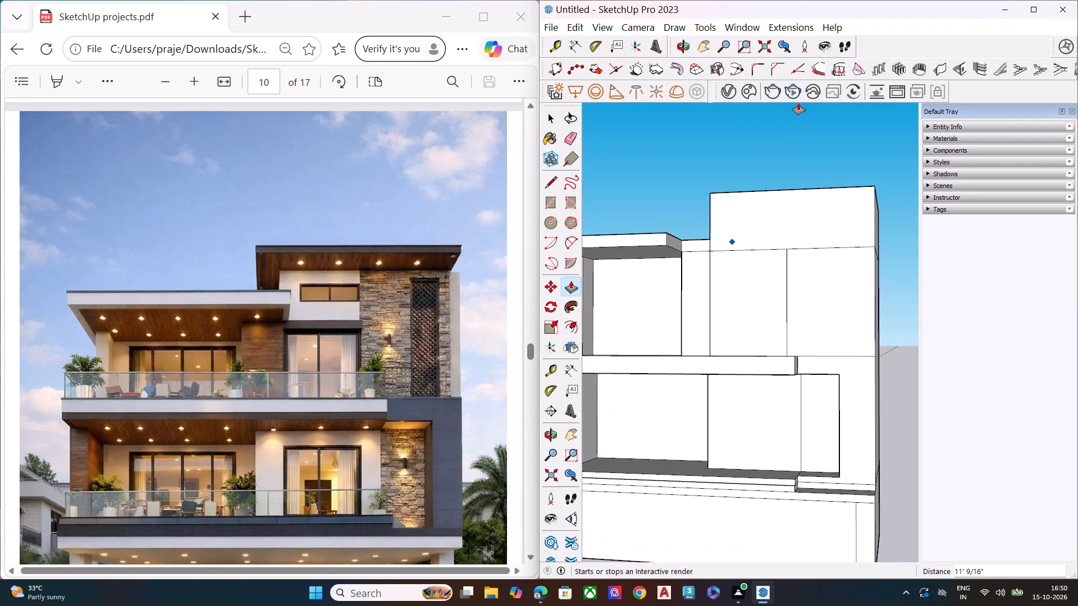
middle_drag(792, 185, 807, 224)
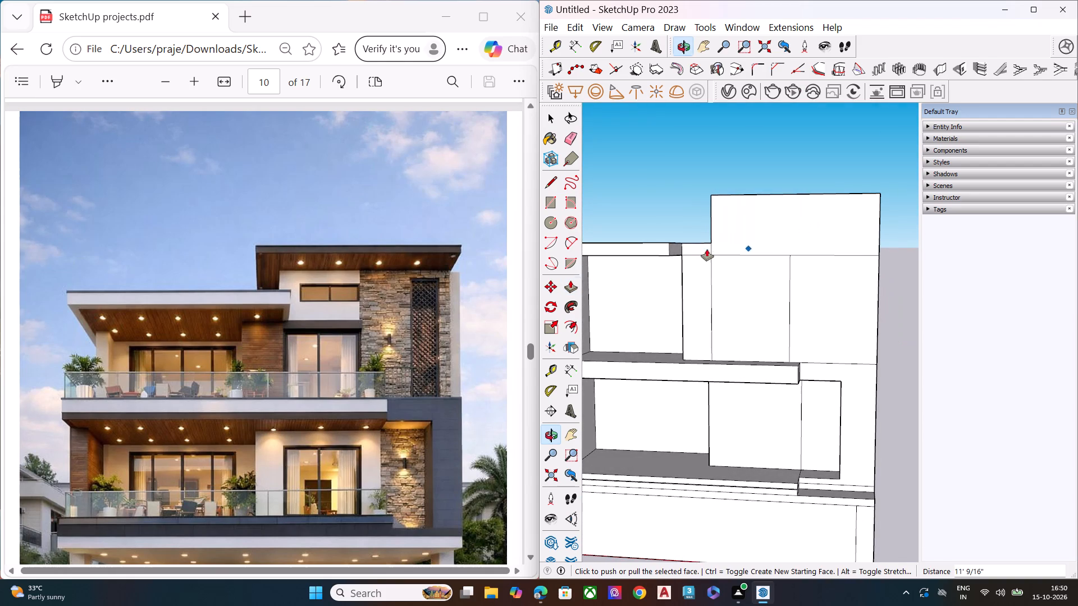
scroll(700, 249, up, 1)
scroll(700, 249, down, 1)
scroll(700, 249, up, 5)
key(space)
scroll(736, 241, up, 5)
click(710, 258)
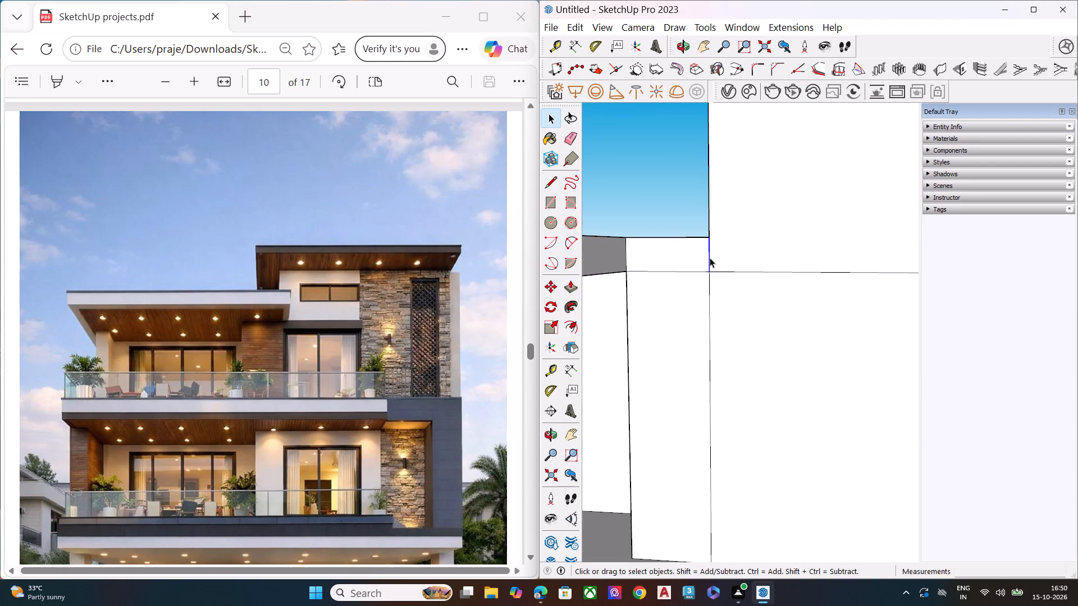
key(Delete)
Pull the right end face of the upper roof overhang about 7' sideways to meet the tower's left edge.
scroll(680, 258, down, 3)
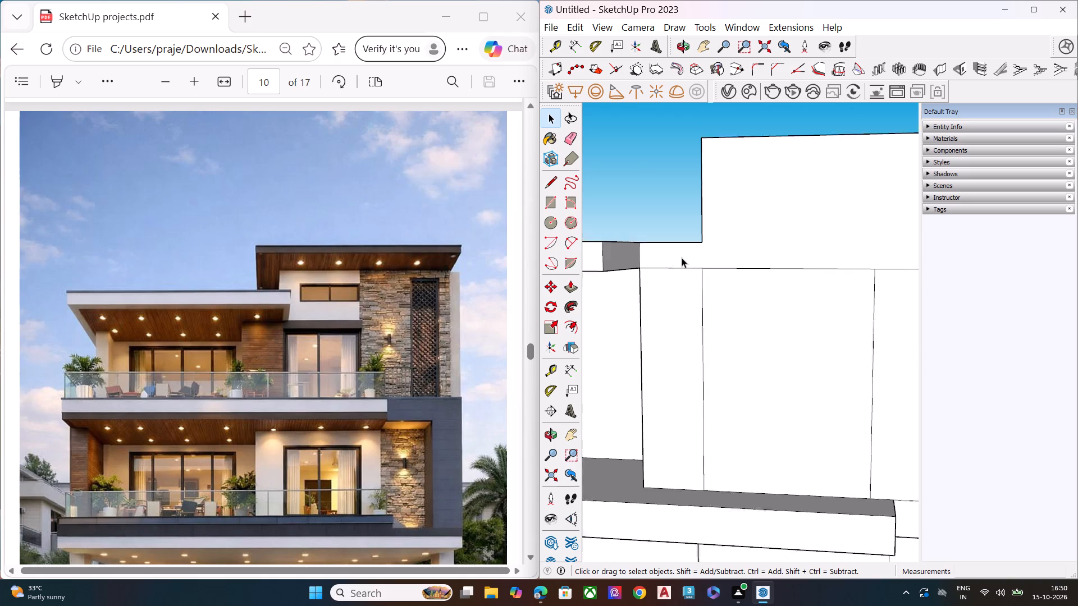
scroll(682, 258, down, 3)
click(645, 255)
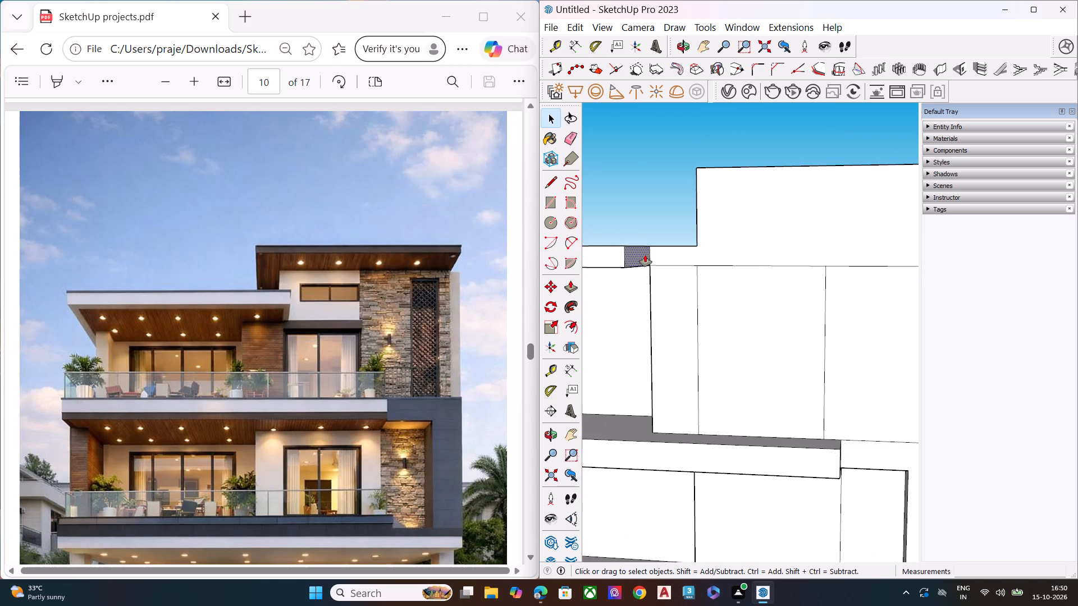
key(p)
click(645, 255)
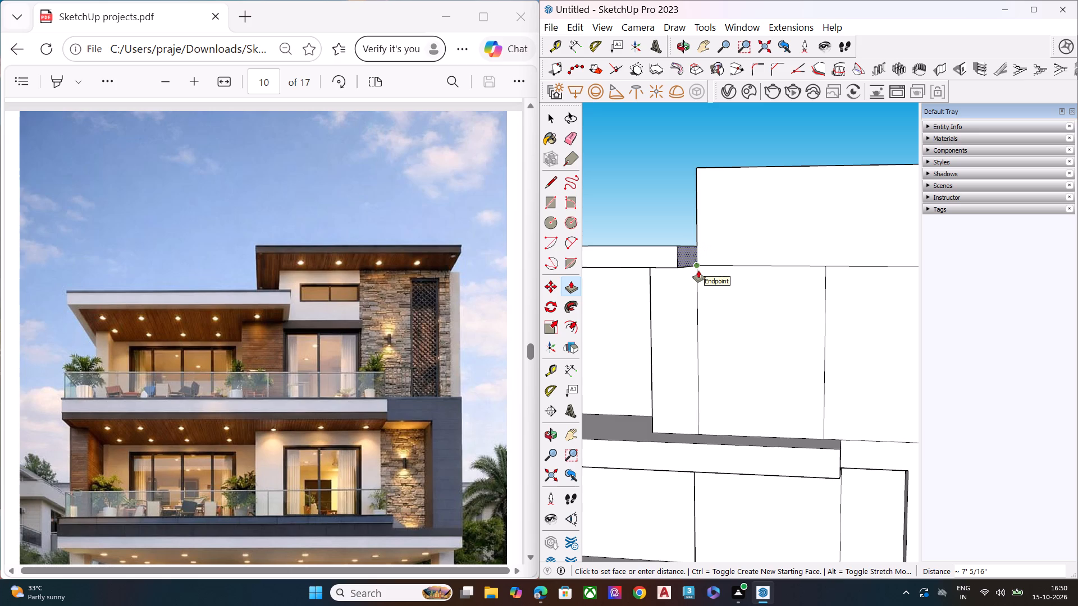
click(698, 270)
Outline a band about 2' 9 1/2" tall on the tower front, from the roof overhang to the second vertical wall line.
key(space)
scroll(646, 273, down, 4)
middle_drag(752, 276, 692, 295)
key(l)
click(678, 255)
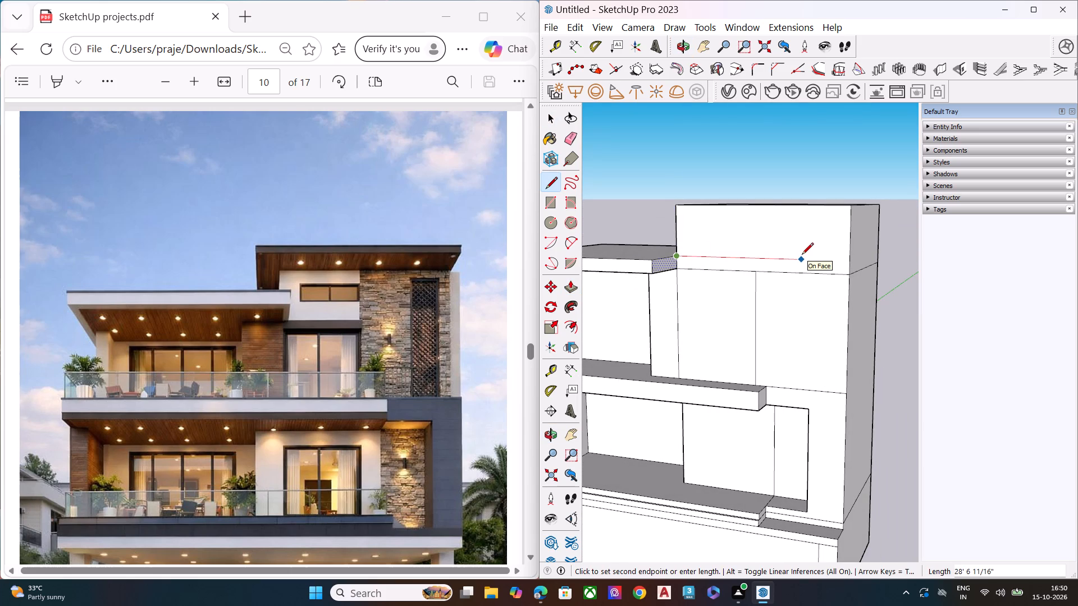
click(756, 261)
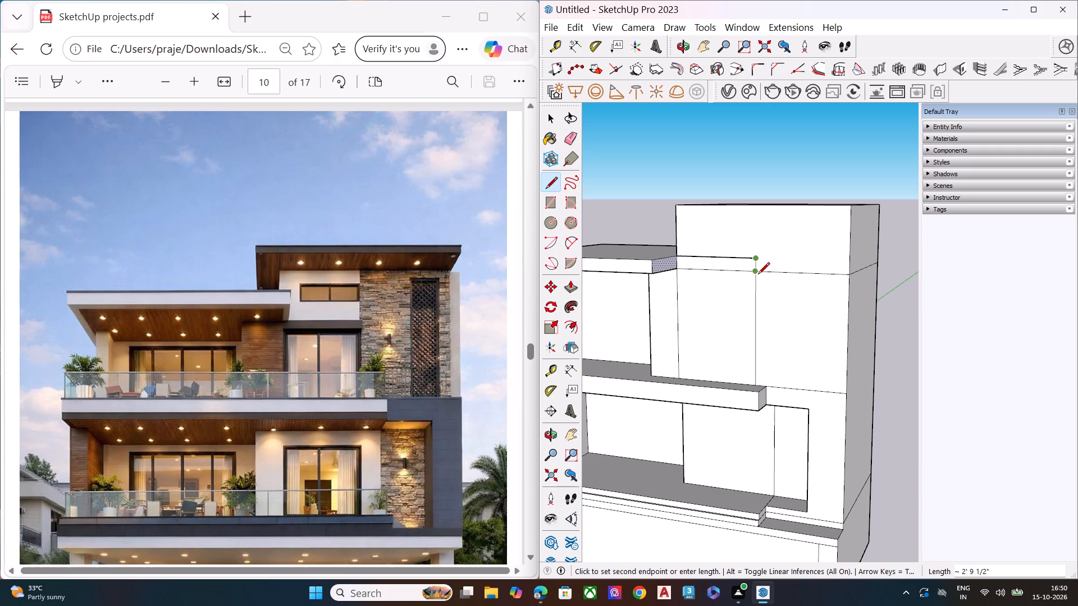
click(758, 275)
key(space)
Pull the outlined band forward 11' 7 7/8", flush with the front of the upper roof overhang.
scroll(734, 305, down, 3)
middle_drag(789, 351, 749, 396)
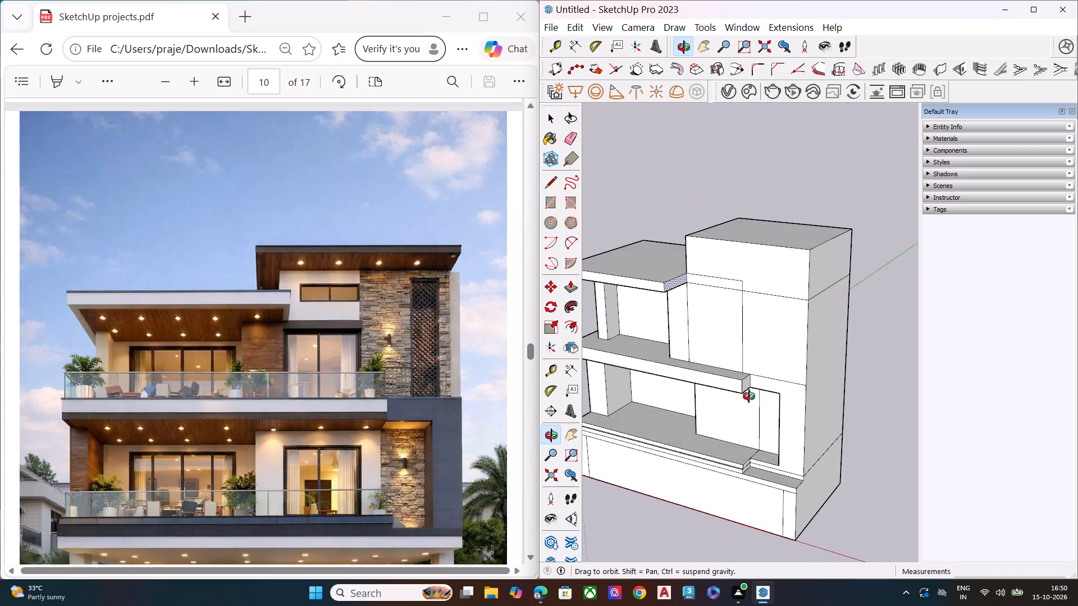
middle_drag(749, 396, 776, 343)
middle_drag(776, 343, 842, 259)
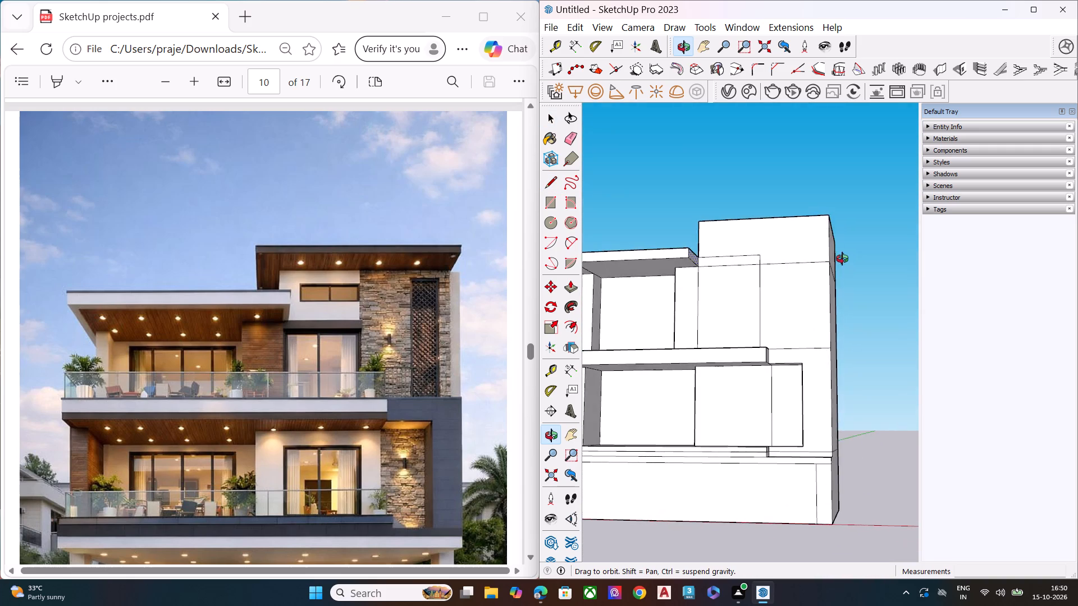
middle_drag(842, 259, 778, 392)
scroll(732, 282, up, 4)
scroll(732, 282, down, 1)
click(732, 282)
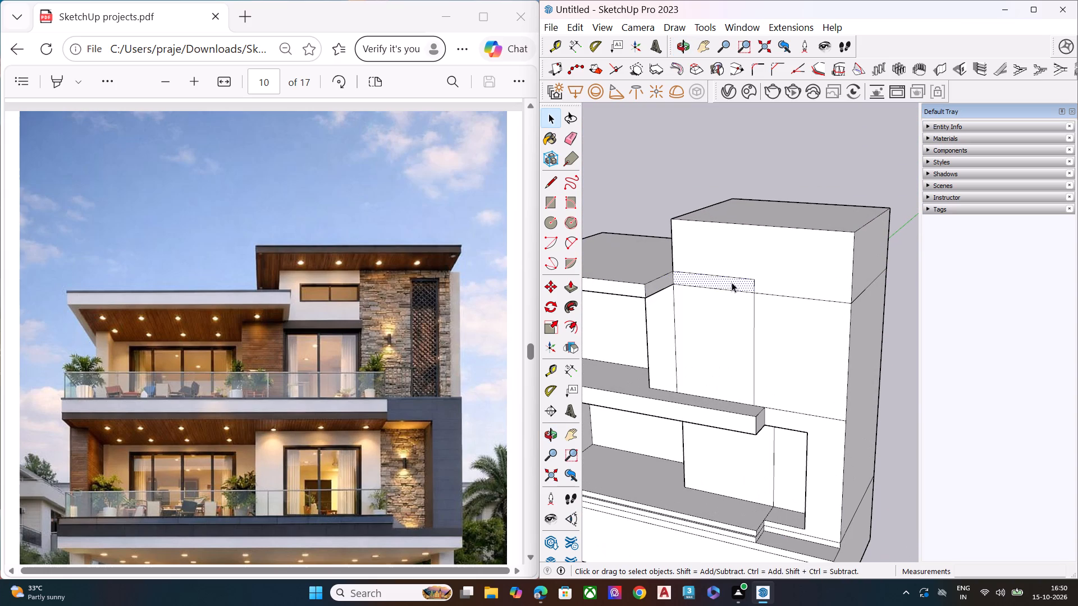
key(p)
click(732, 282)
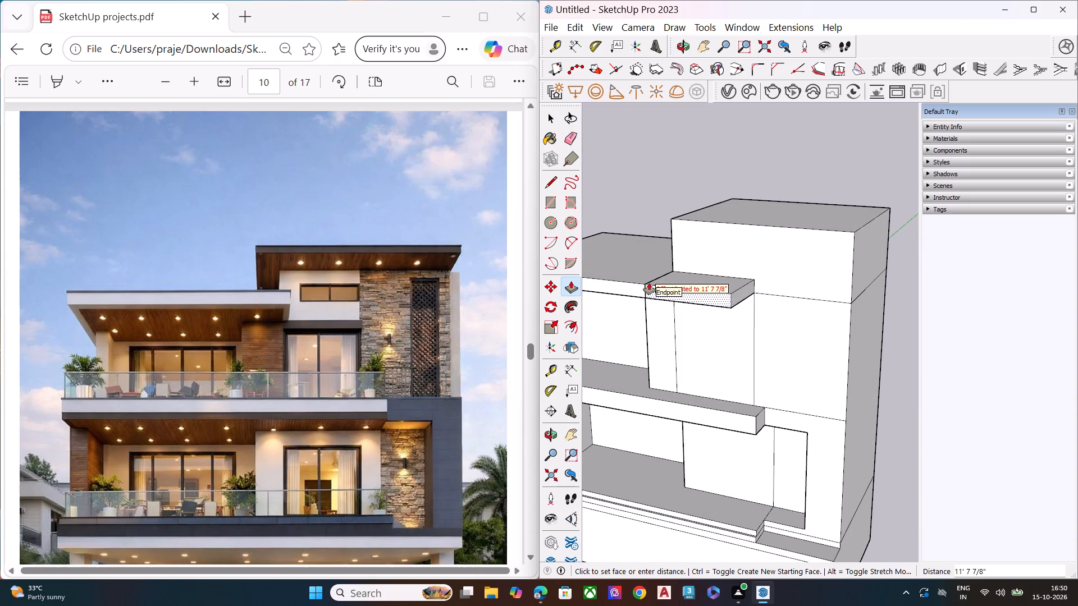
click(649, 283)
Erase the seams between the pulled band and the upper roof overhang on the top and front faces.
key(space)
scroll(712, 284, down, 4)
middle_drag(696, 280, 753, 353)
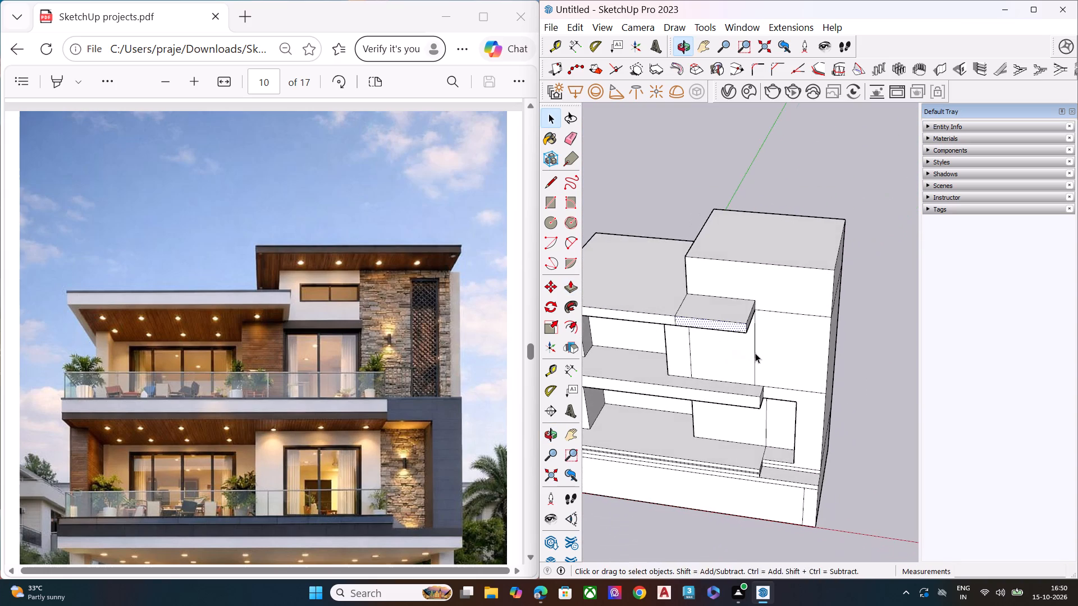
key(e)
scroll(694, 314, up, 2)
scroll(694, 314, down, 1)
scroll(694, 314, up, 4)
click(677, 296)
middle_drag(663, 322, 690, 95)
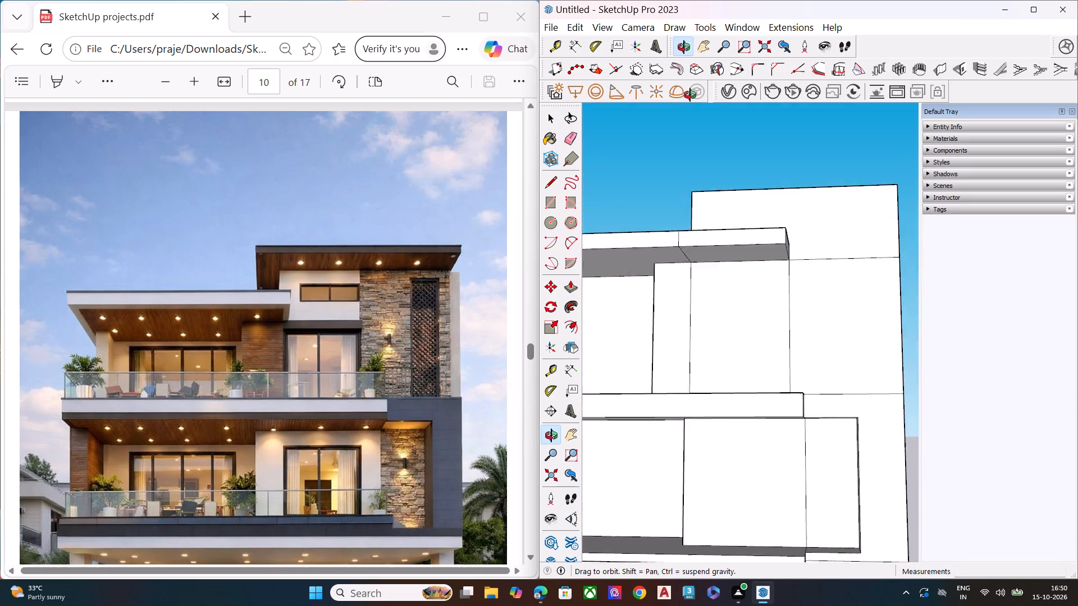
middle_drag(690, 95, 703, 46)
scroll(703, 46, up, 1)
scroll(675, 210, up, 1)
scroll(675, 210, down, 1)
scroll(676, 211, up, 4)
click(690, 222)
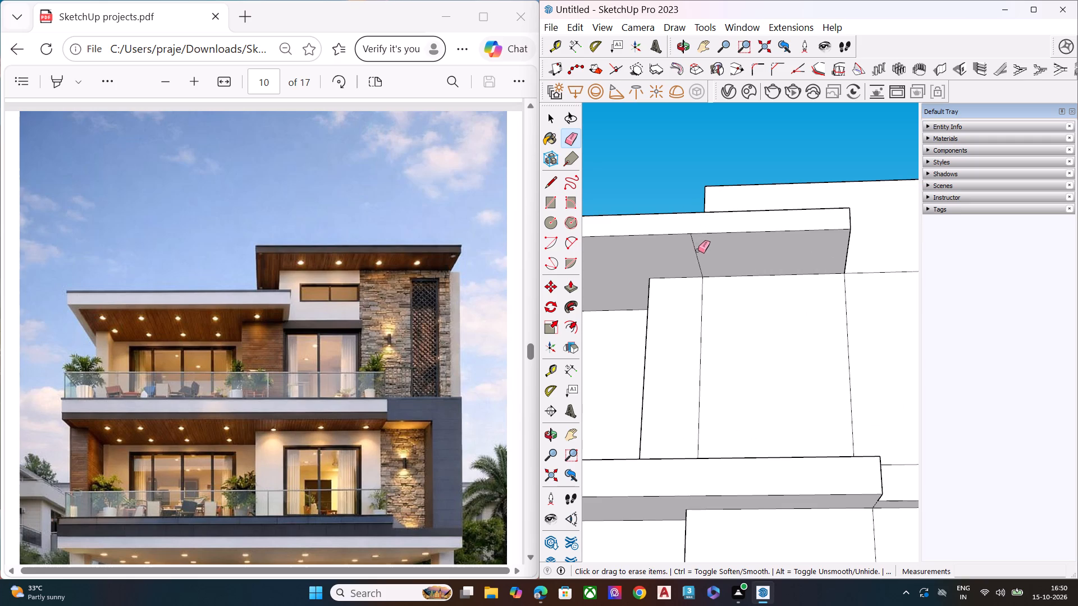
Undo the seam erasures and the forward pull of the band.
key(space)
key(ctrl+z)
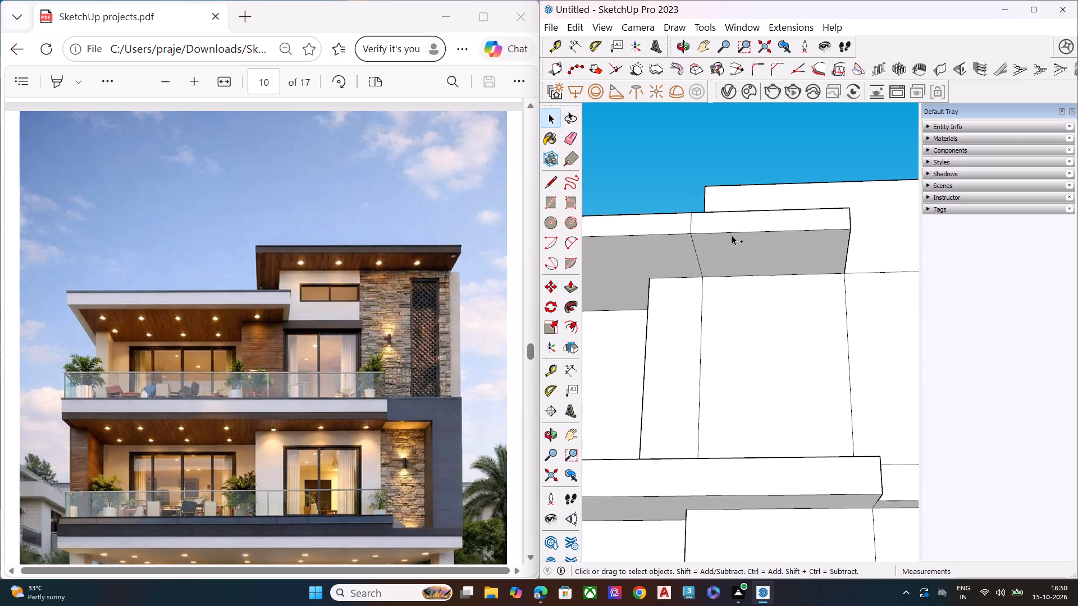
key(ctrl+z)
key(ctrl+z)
Pull the right end face of the upper roof overhang about 1' 4" further across the tower front.
scroll(729, 238, up, 1)
middle_drag(728, 241, 705, 287)
middle_drag(704, 288, 694, 304)
scroll(693, 303, up, 1)
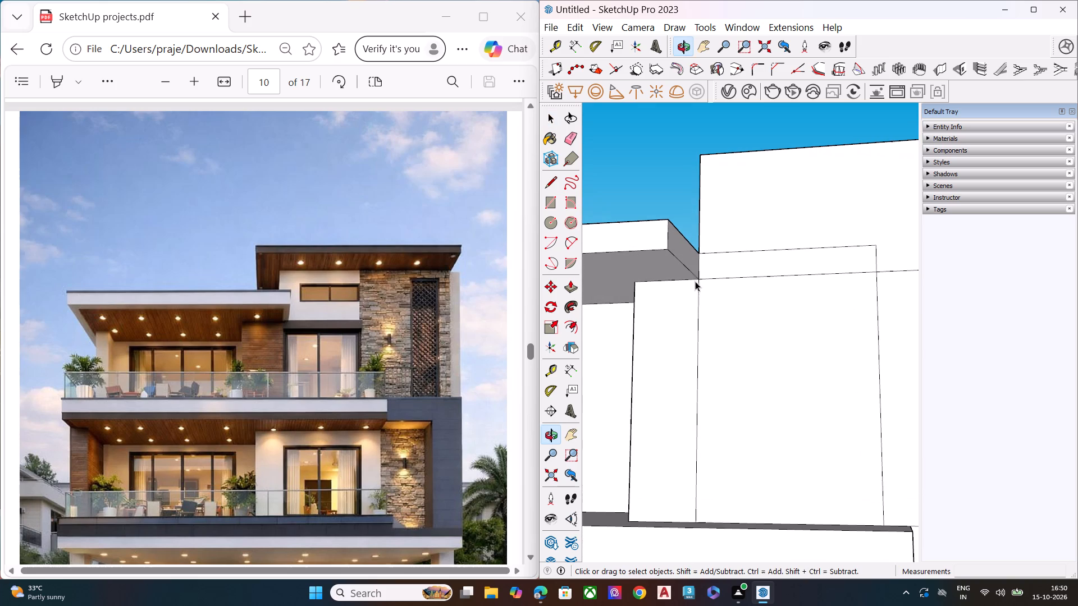
click(696, 264)
key(p)
click(695, 264)
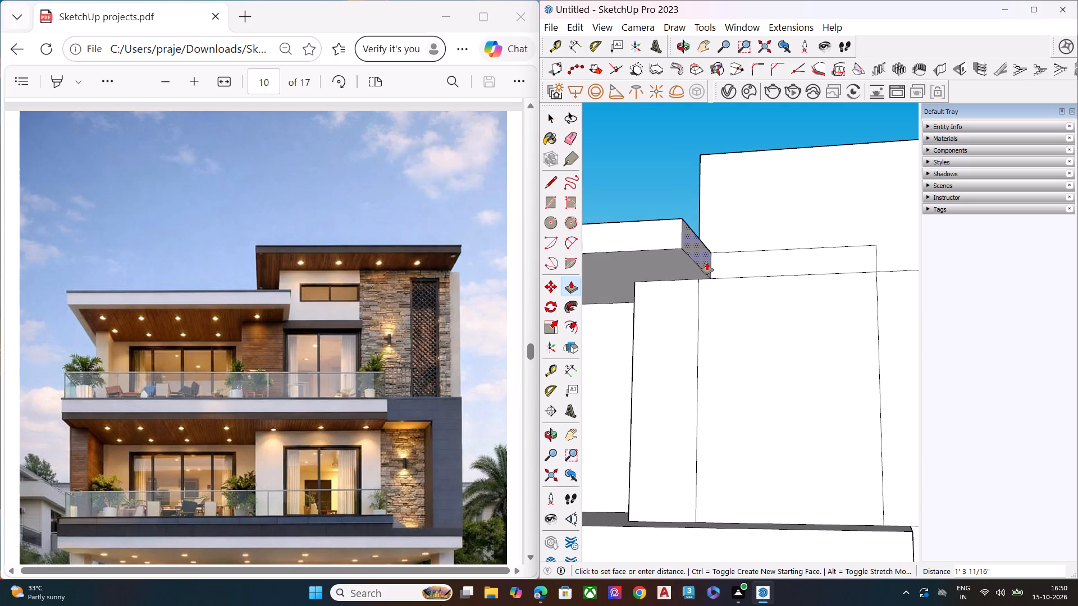
click(707, 263)
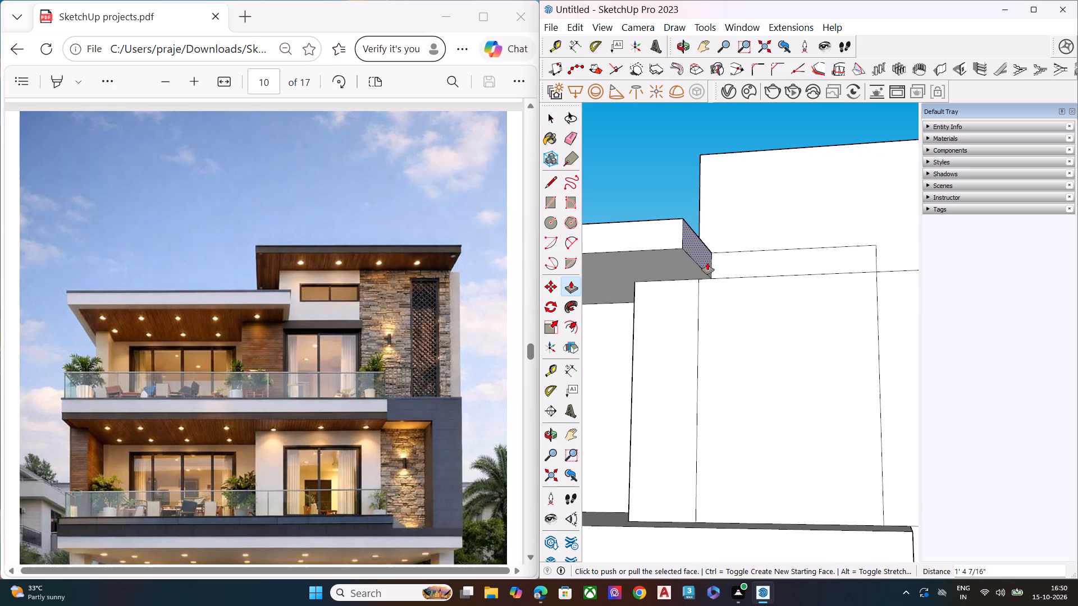
Pull the outlined band on the tower front forward about 3' 11" as a shallower overhang.
key(space)
click(755, 261)
key(p)
click(755, 261)
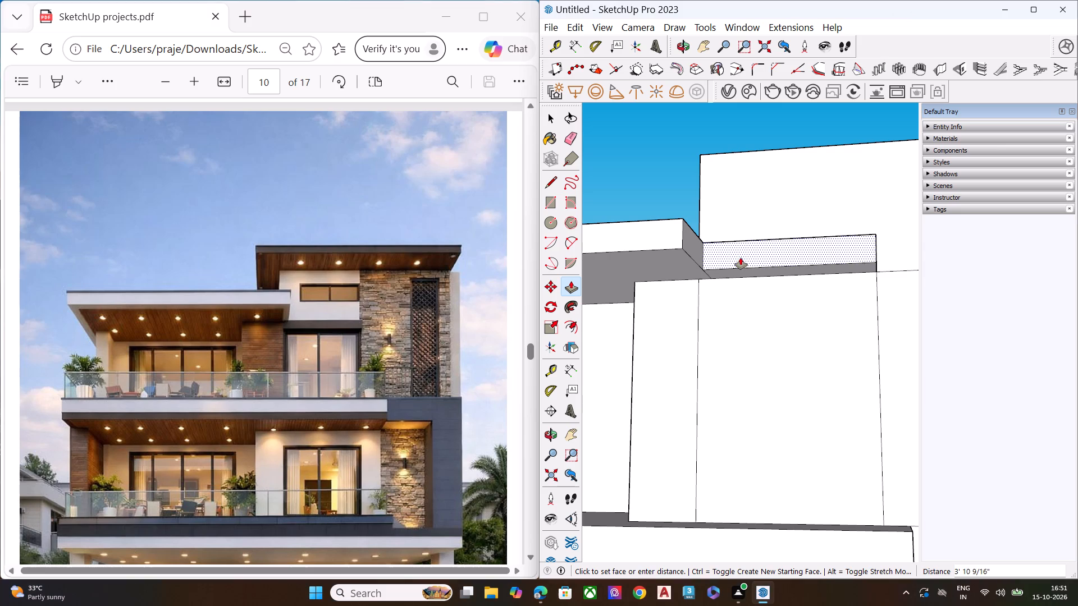
click(742, 257)
Push the wall panel beneath the shallow overhang inward about 3' as a recess beside the narrow pillar.
key(space)
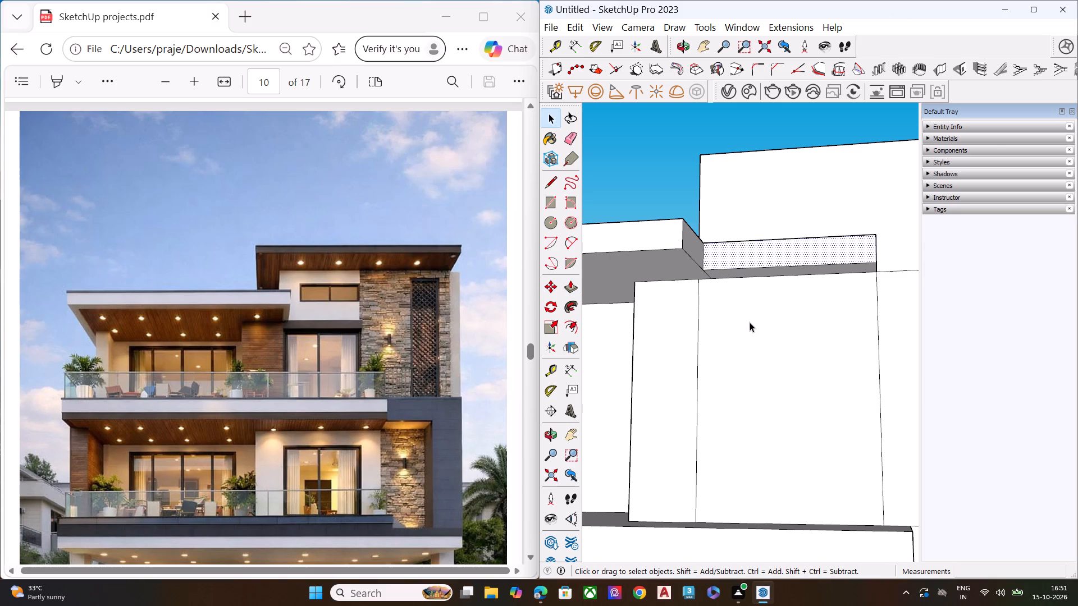
click(750, 322)
key(p)
click(751, 322)
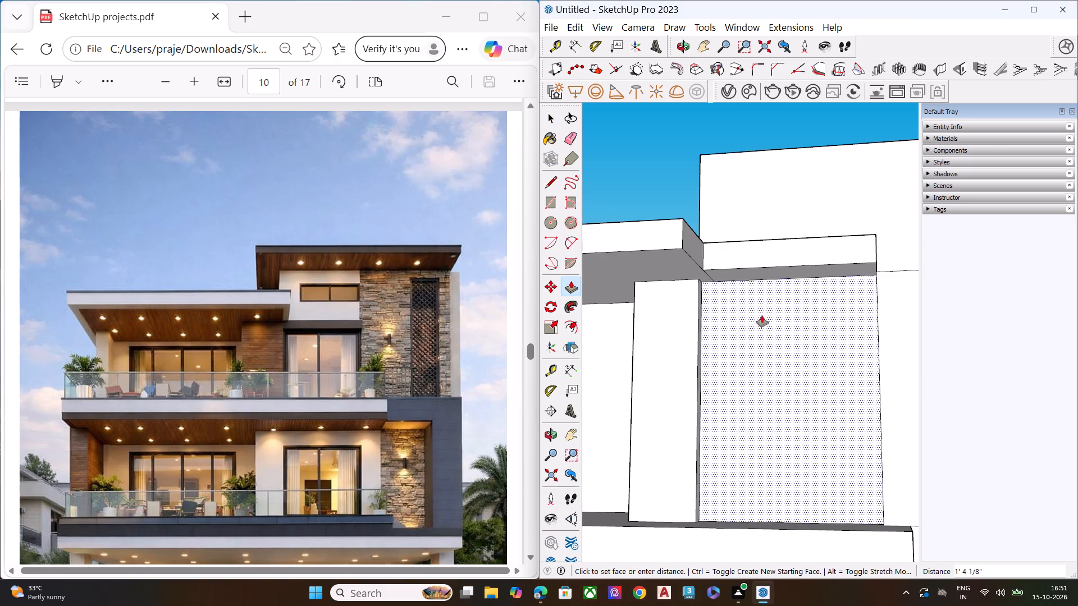
middle_drag(771, 311, 606, 416)
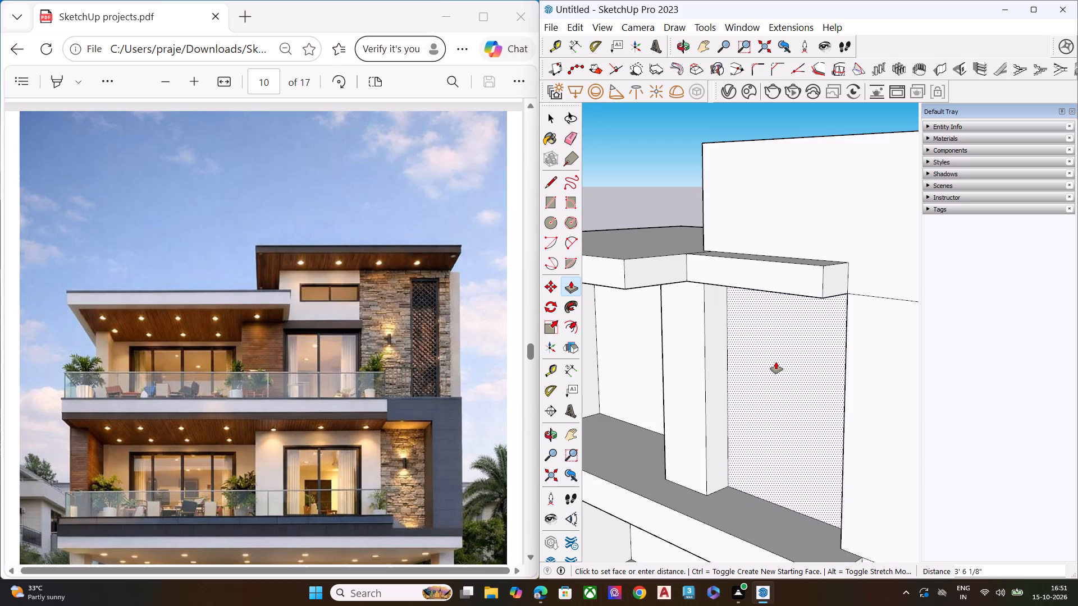
scroll(736, 339, down, 6)
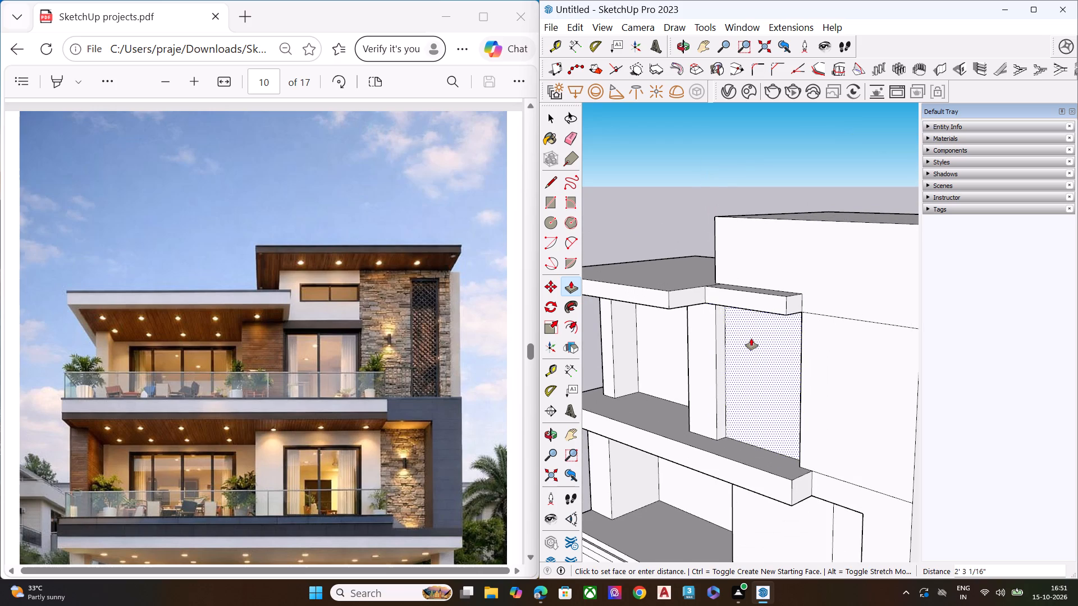
scroll(751, 338, down, 3)
middle_drag(751, 338, 735, 375)
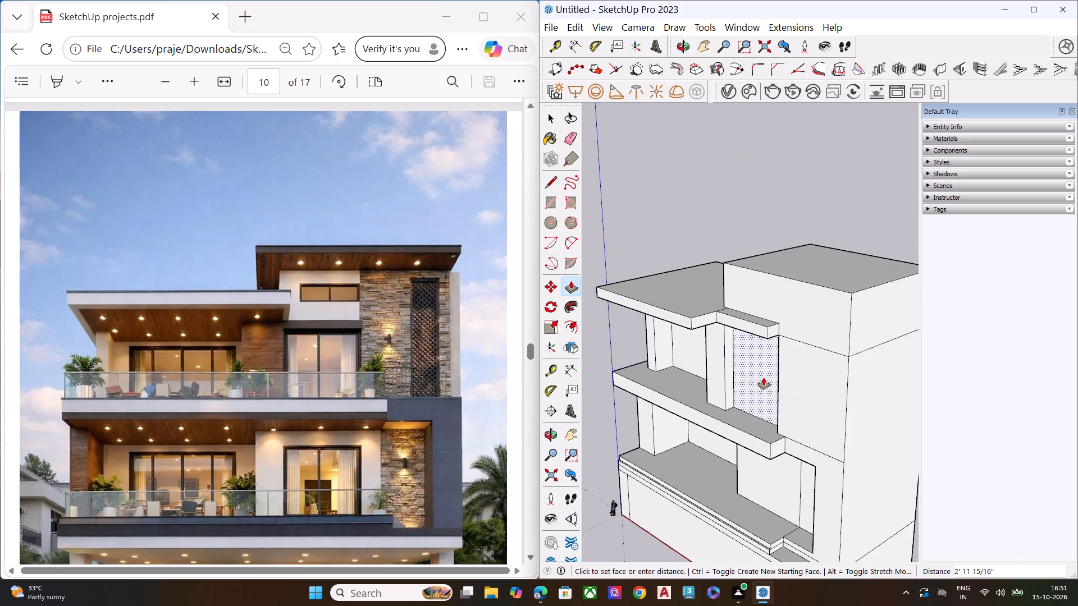
click(766, 377)
Push the narrow pillar beneath the shallow overhang inward about 3', level with the adjacent recessed wall panel.
key(space)
click(719, 377)
key(p)
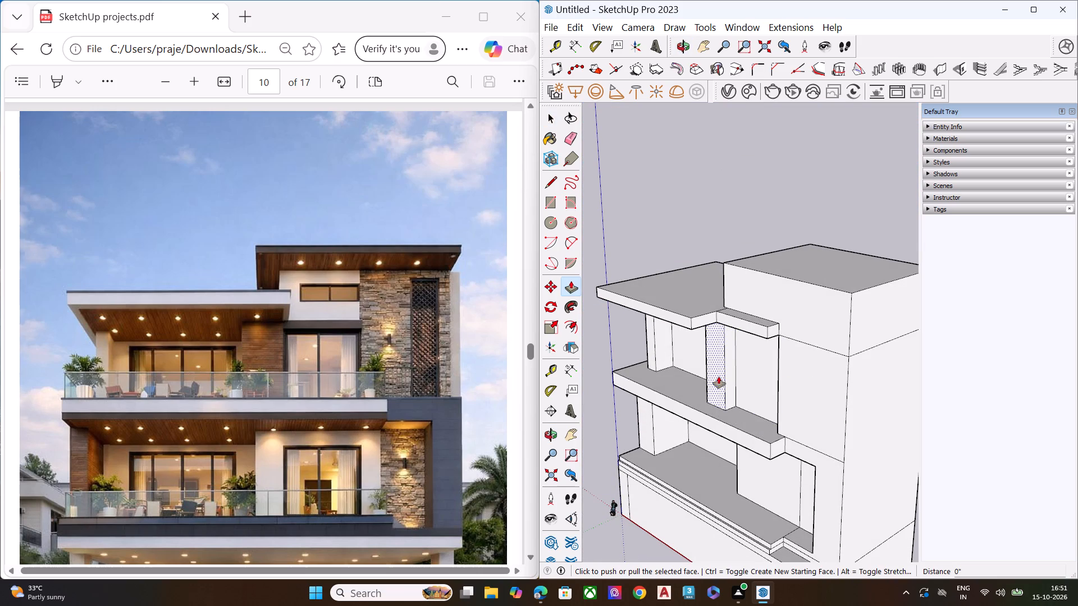
double_click(719, 377)
double_click(801, 392)
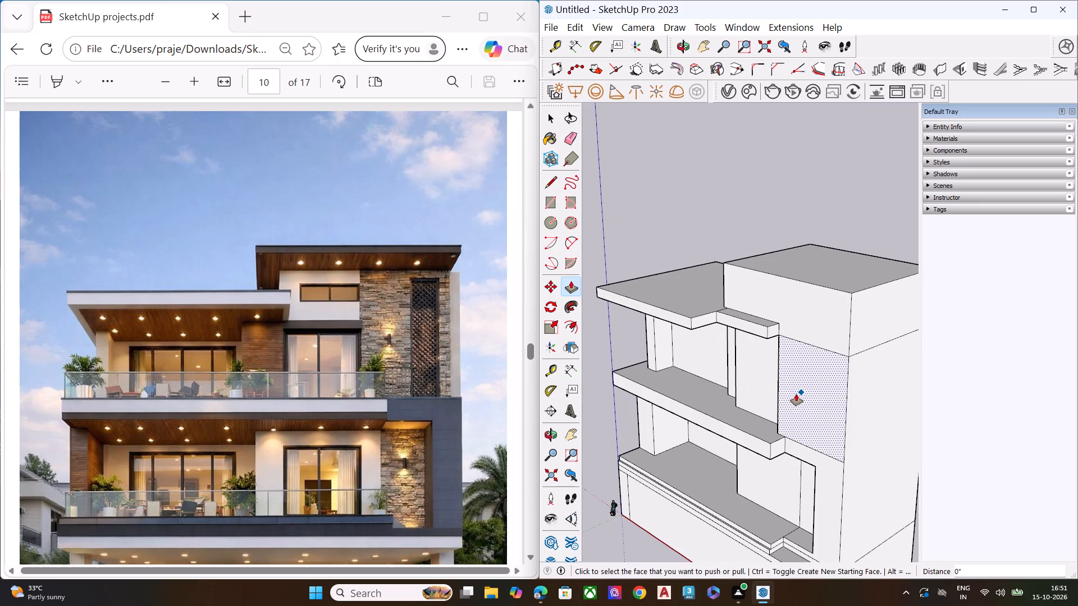
key(ctrl+z)
Push the tower's front wall panel beside the recess inward by the same 3', leaving a ledge at its base.
key(space)
click(798, 398)
key(p)
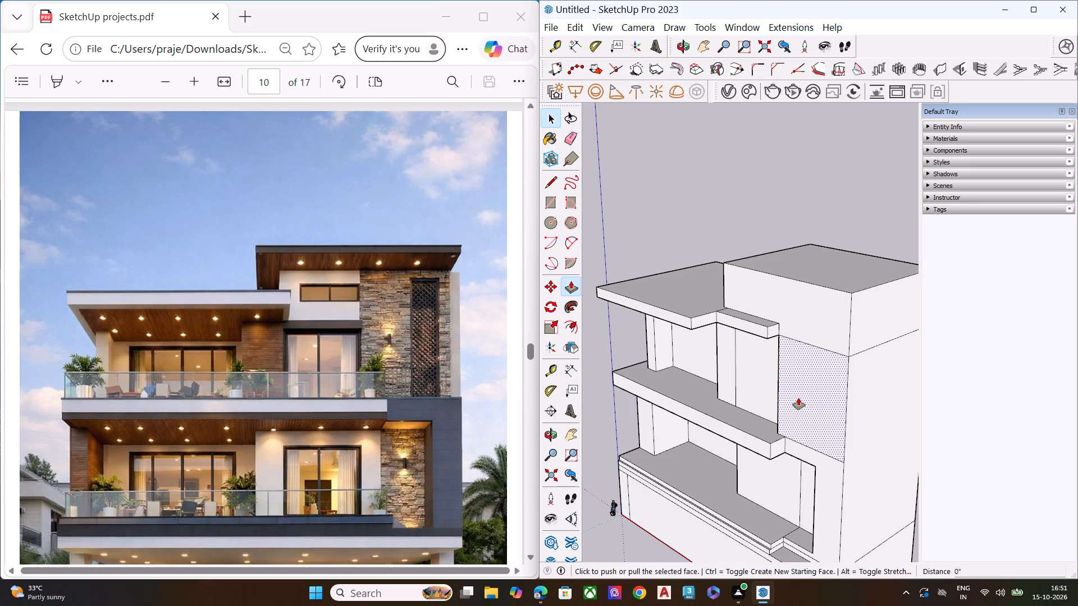
double_click(798, 398)
key(space)
Delete the short seam edge between the balcony slab's top and the ledge of the recessed tower wall.
scroll(797, 429, up, 7)
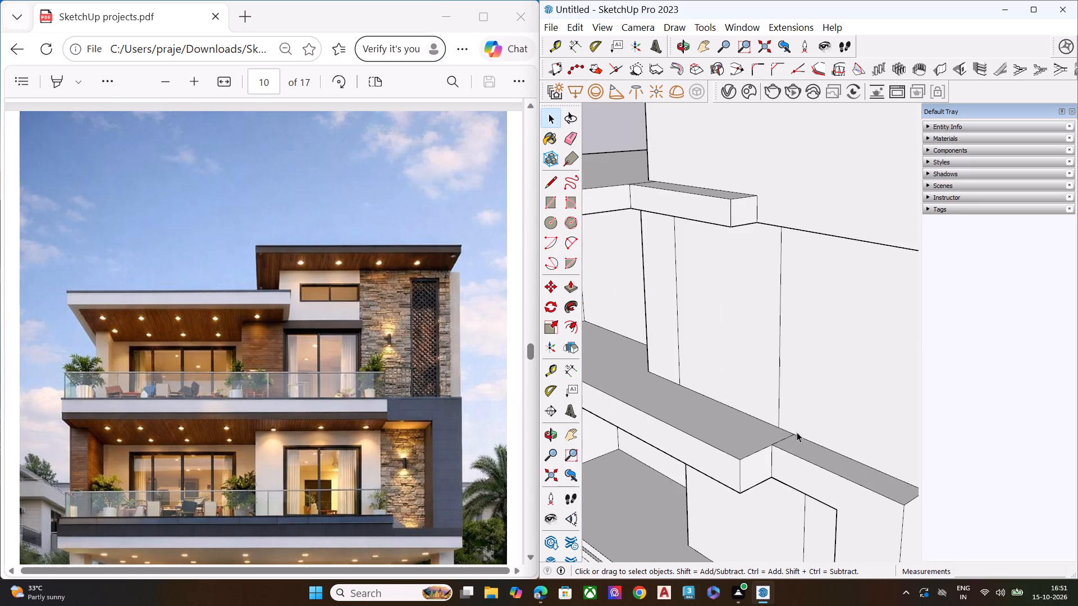
scroll(787, 433, up, 1)
middle_drag(787, 433, 688, 458)
scroll(697, 454, up, 4)
click(719, 452)
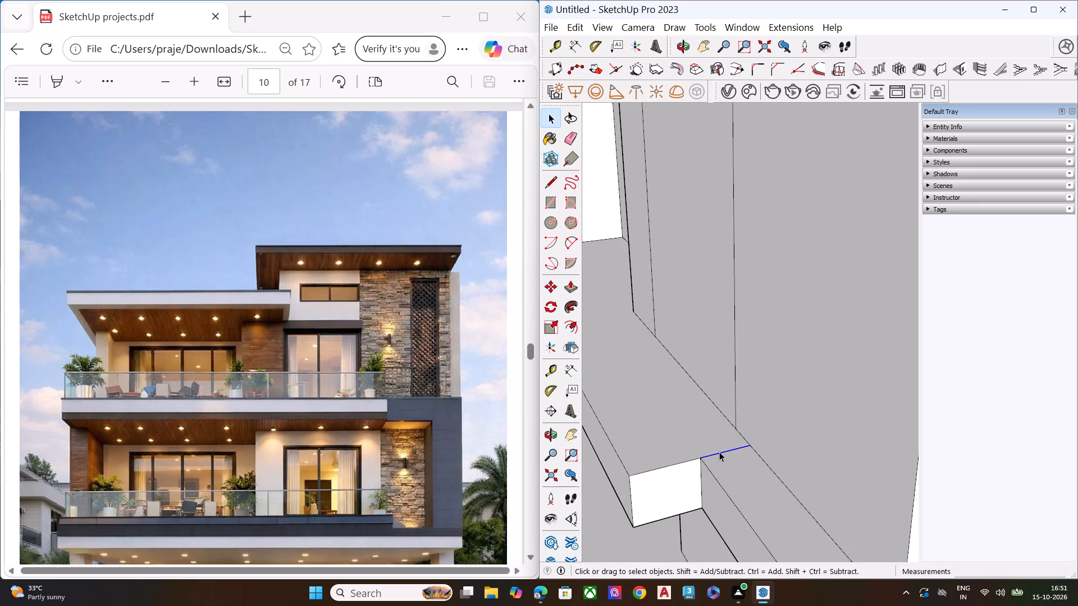
key(Delete)
Draw a vertical line on the tower's upper front from the shallow overhang's inner end corner up to the roof edge.
scroll(741, 414, down, 5)
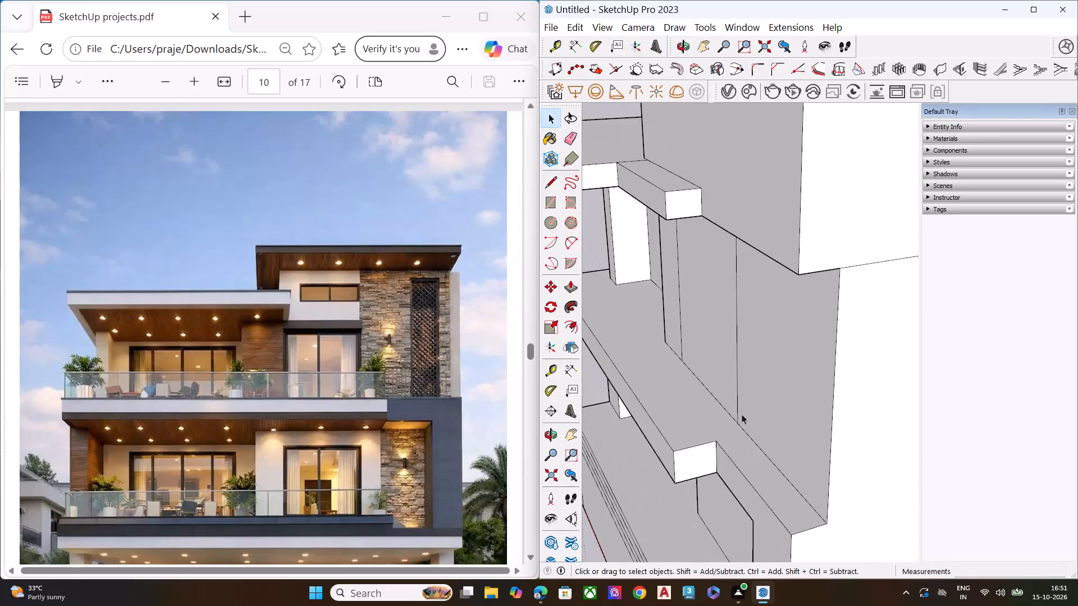
scroll(742, 414, down, 6)
middle_drag(701, 424, 803, 194)
scroll(797, 177, up, 1)
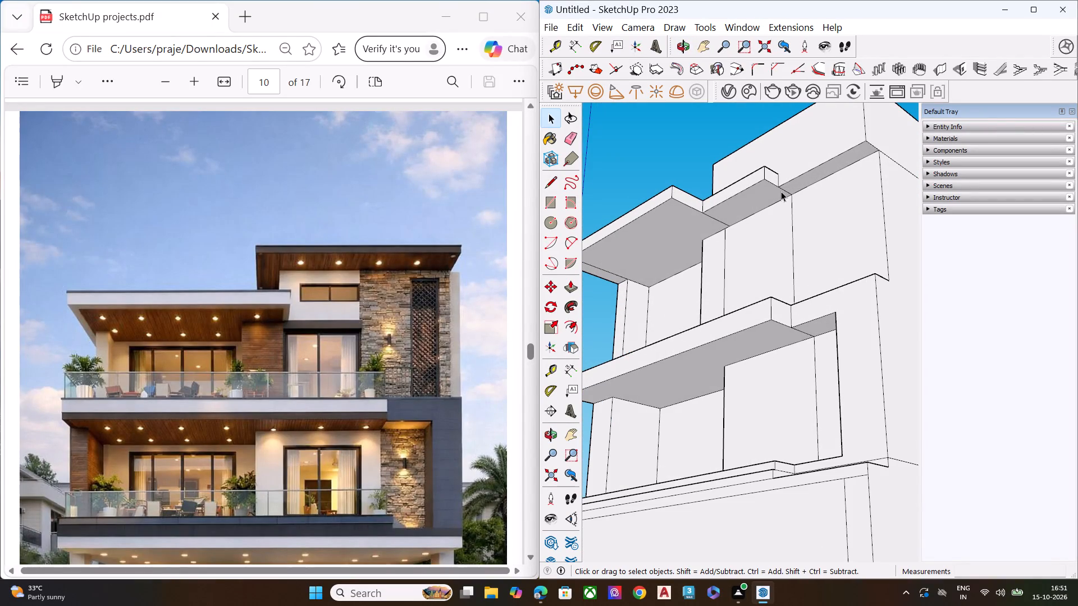
middle_drag(783, 245, 793, 318)
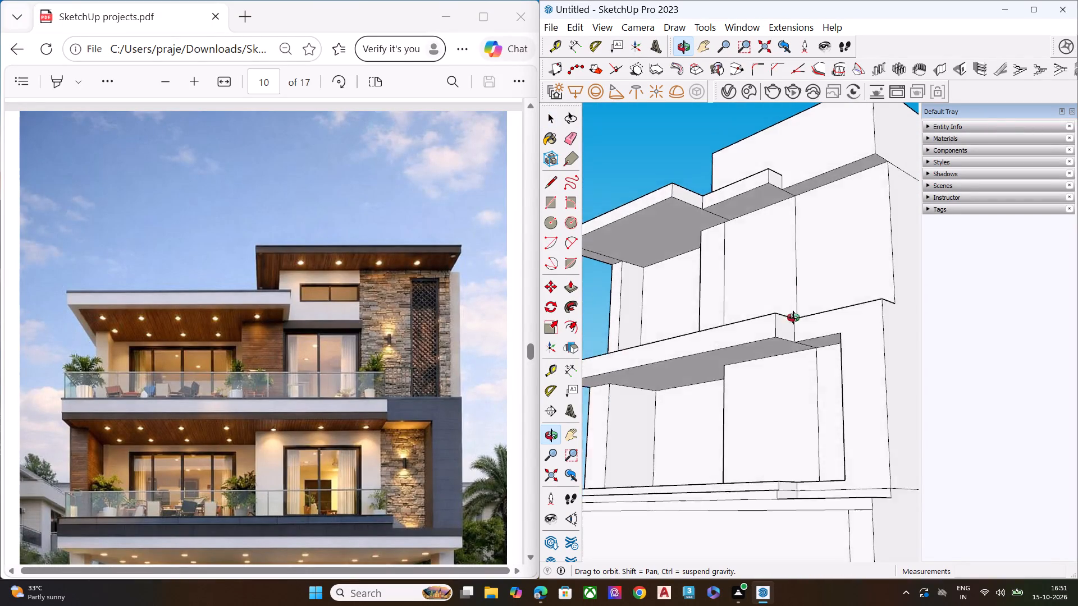
middle_drag(793, 318, 855, 432)
key(l)
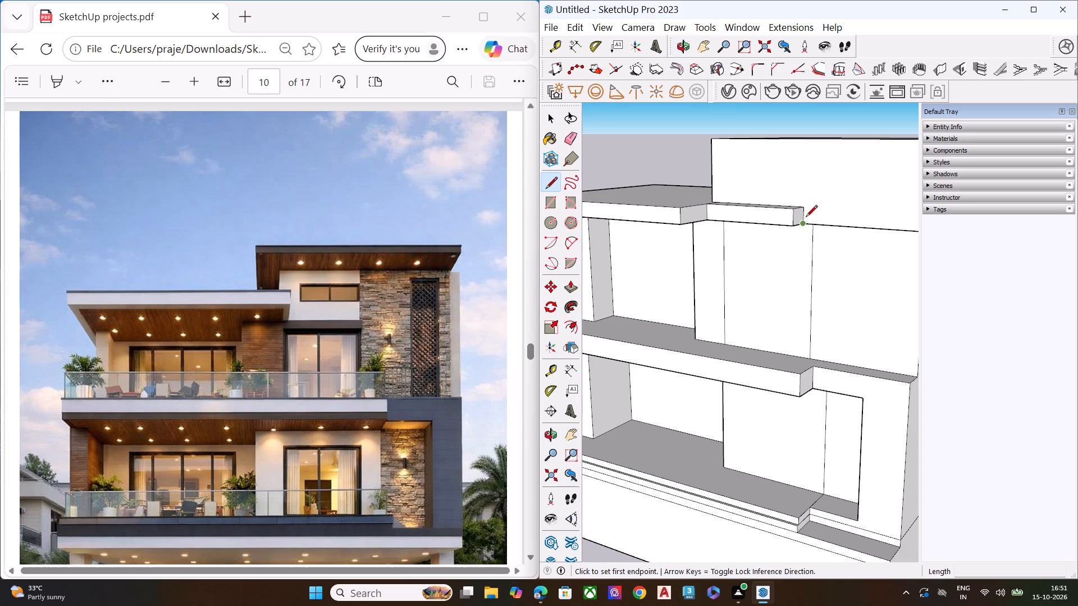
middle_drag(816, 212, 841, 72)
scroll(832, 164, up, 3)
scroll(820, 173, down, 1)
scroll(818, 174, up, 2)
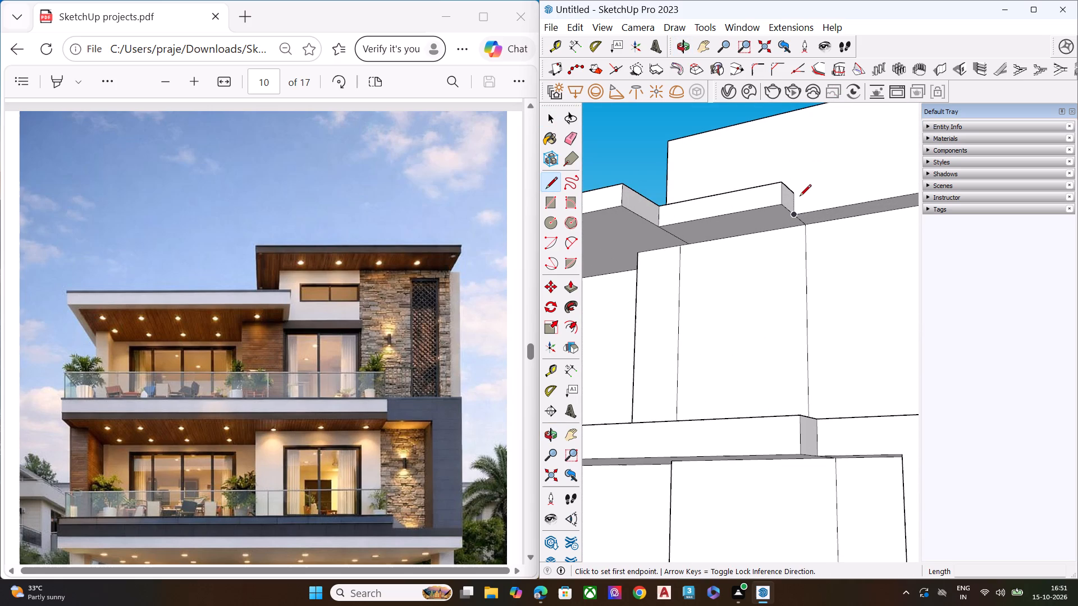
click(793, 216)
scroll(797, 167, down, 3)
click(798, 125)
key(space)
Push the outer part of the tower's upper front, beyond the new vertical line, back about 3' 8".
scroll(804, 182, down, 1)
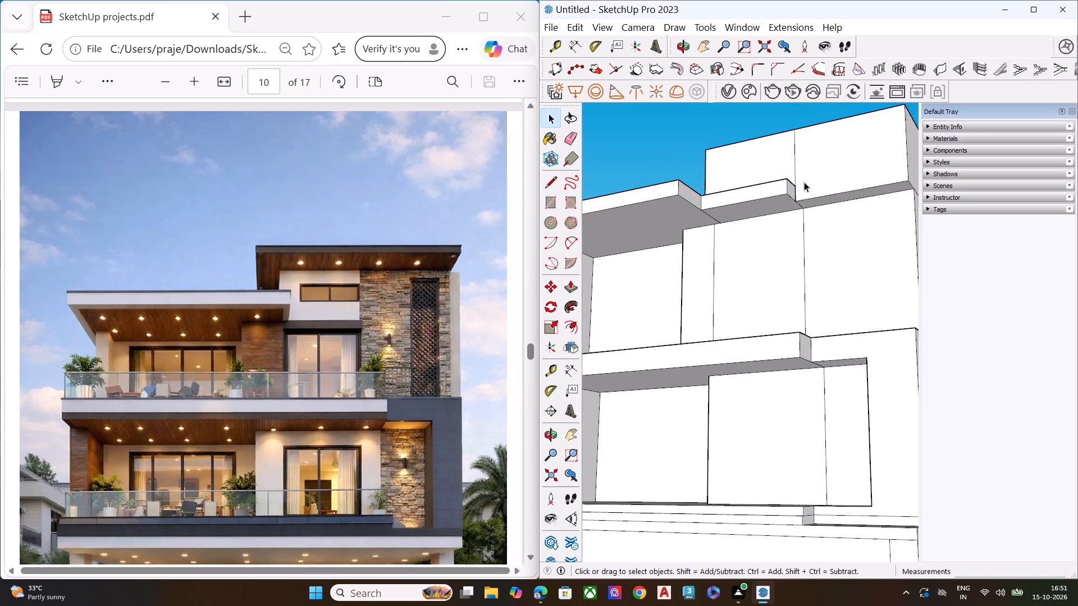
middle_drag(844, 174, 768, 235)
middle_drag(753, 253, 659, 315)
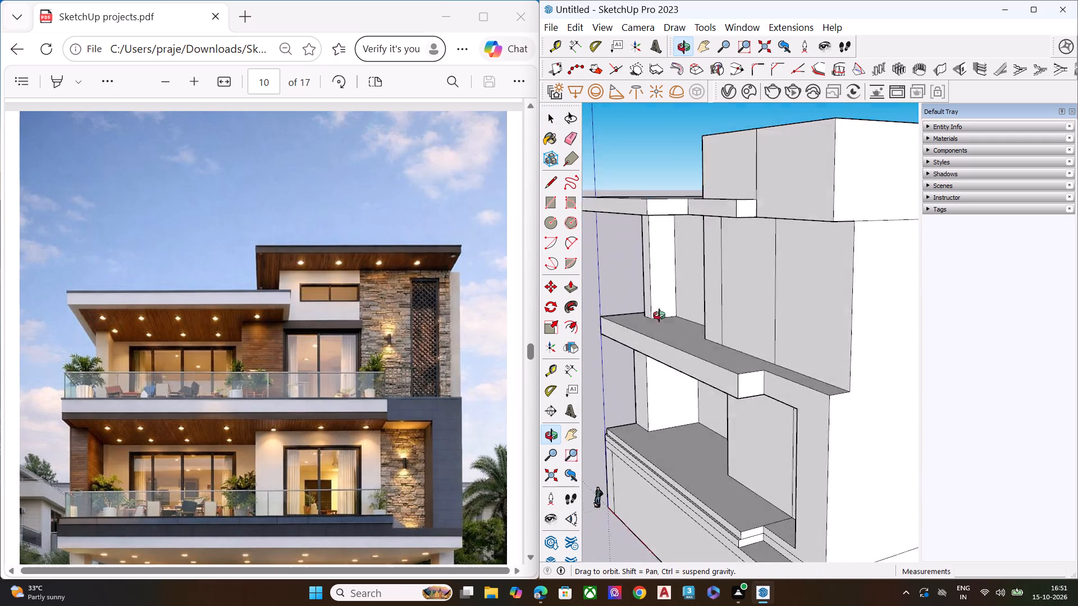
middle_drag(659, 315, 626, 378)
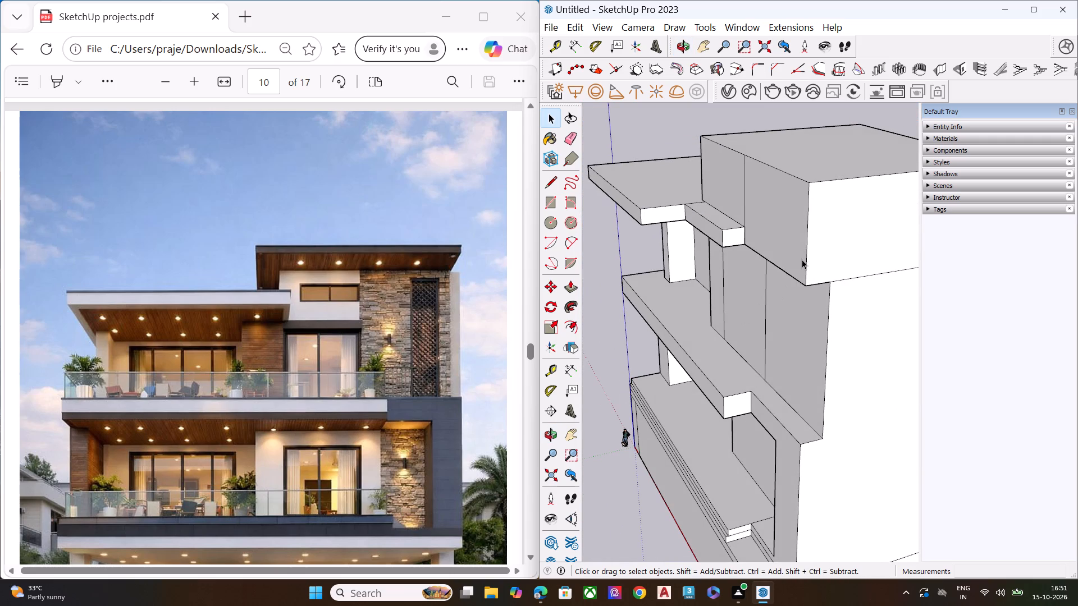
click(792, 236)
key(p)
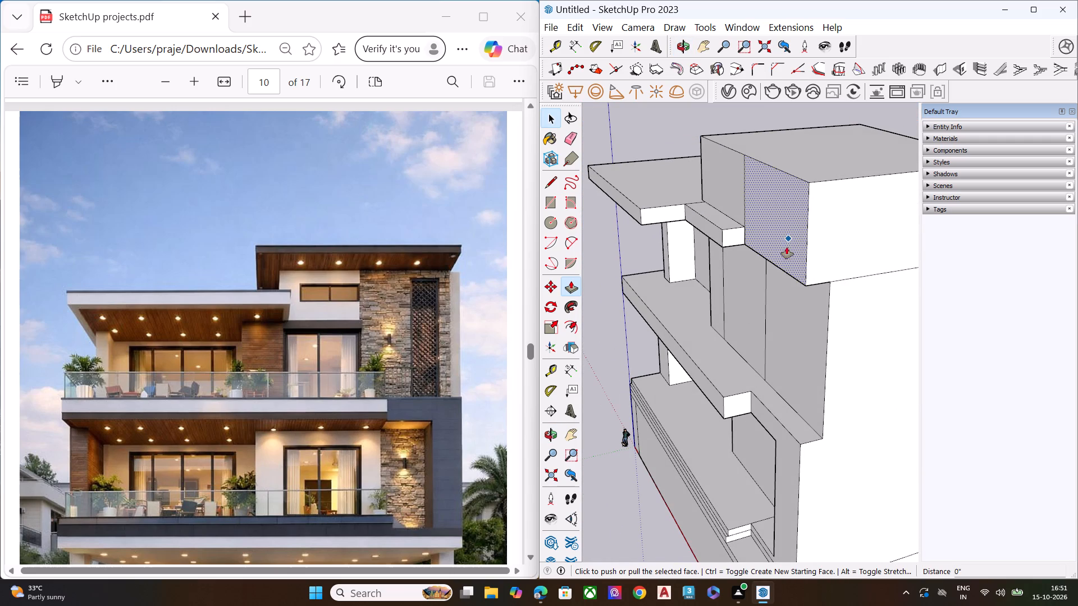
click(804, 286)
click(830, 282)
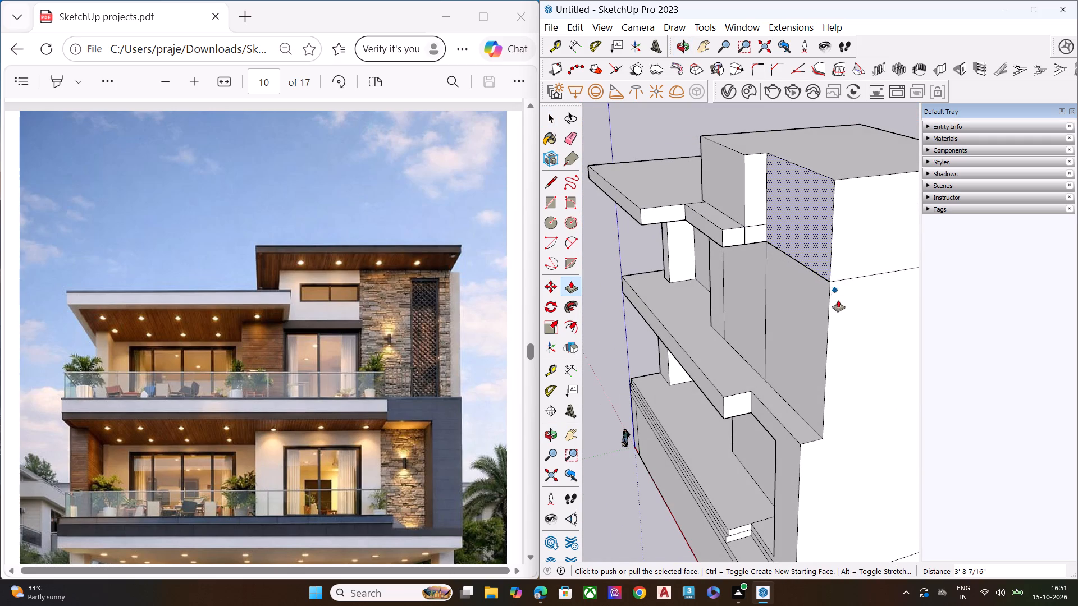
Adjust the pushed-back upper tower face with Push/Pull to sit flush with the wall face directly below it.
middle_drag(829, 284, 802, 120)
scroll(803, 114, up, 11)
scroll(780, 128, down, 1)
scroll(779, 127, up, 5)
middle_drag(778, 127, 750, 102)
click(733, 127)
click(752, 148)
key(space)
Delete the horizontal seam between the pushed-back upper tower face and the front wall below it.
scroll(760, 202, down, 3)
scroll(760, 212, up, 1)
scroll(760, 214, down, 3)
middle_drag(718, 208, 801, 343)
scroll(780, 235, down, 4)
scroll(780, 235, up, 1)
scroll(780, 235, down, 4)
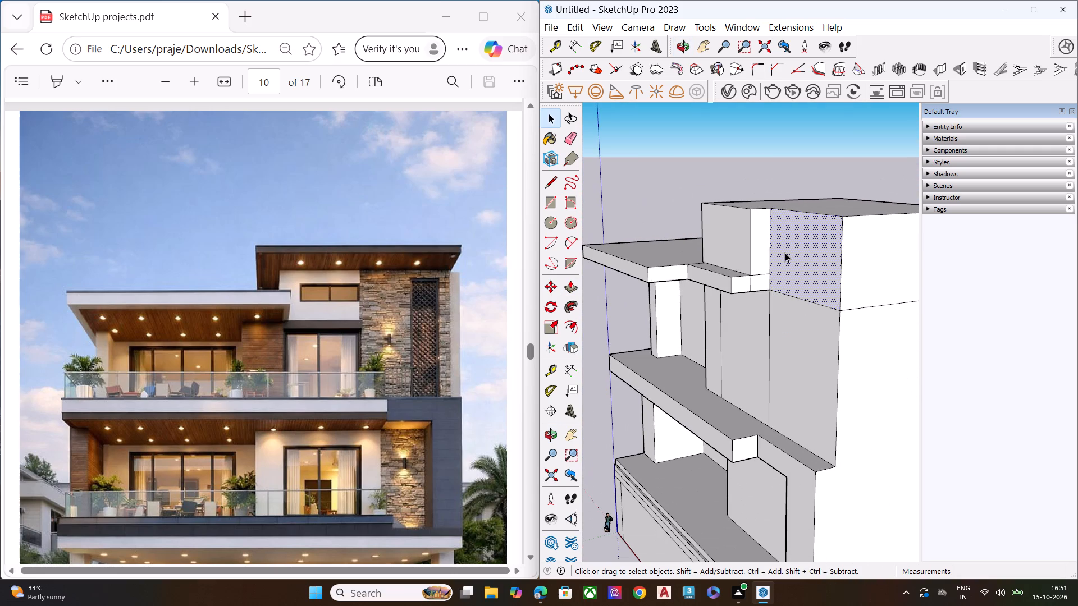
scroll(785, 252, down, 5)
middle_drag(787, 292, 924, 315)
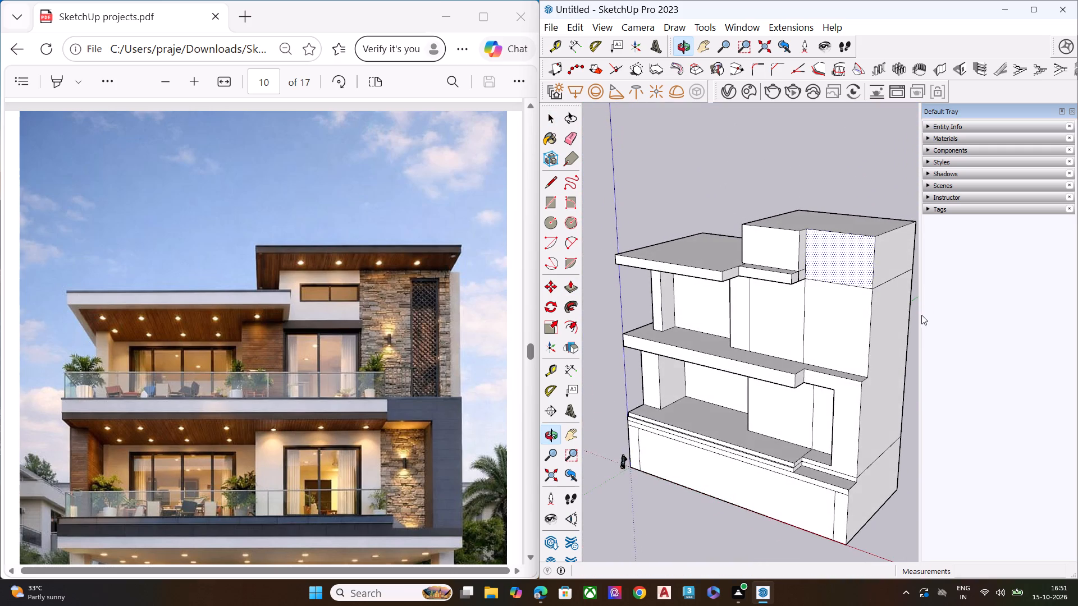
scroll(846, 271, up, 1)
scroll(846, 271, down, 2)
scroll(846, 271, up, 4)
click(845, 294)
click(848, 293)
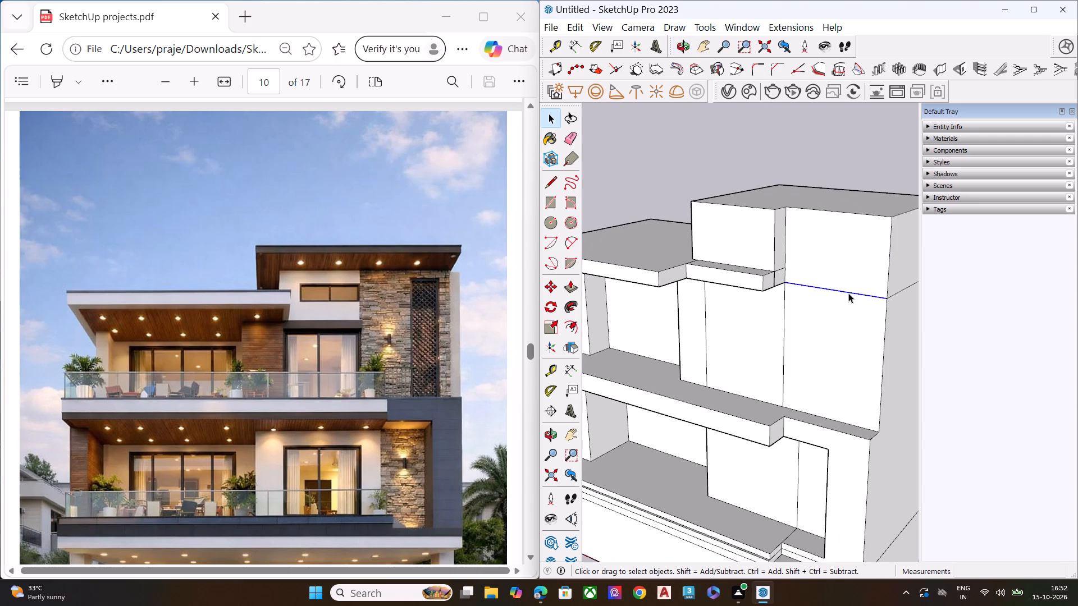
key(Delete)
Delete the upper horizontal seam across the tower's side wall.
scroll(828, 293, down, 1)
scroll(827, 293, up, 1)
scroll(827, 295, down, 2)
middle_drag(881, 299, 785, 303)
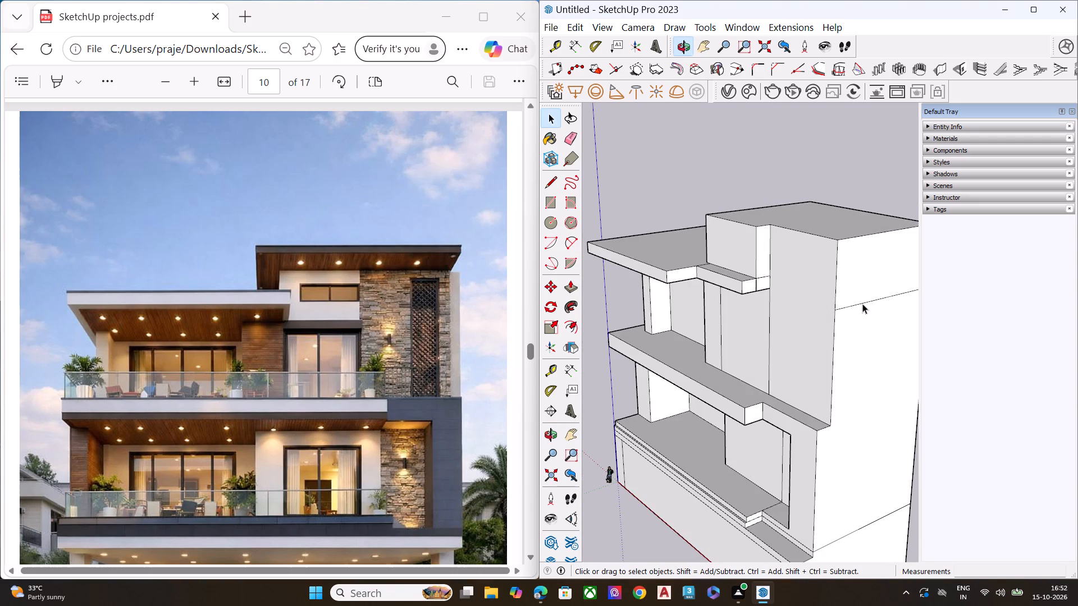
click(862, 304)
key(Delete)
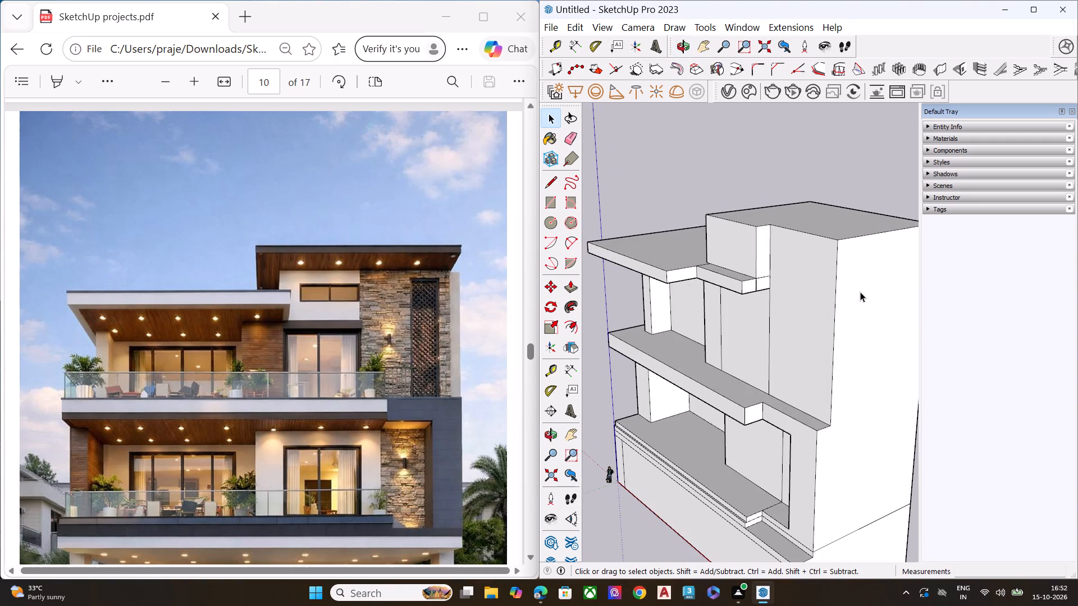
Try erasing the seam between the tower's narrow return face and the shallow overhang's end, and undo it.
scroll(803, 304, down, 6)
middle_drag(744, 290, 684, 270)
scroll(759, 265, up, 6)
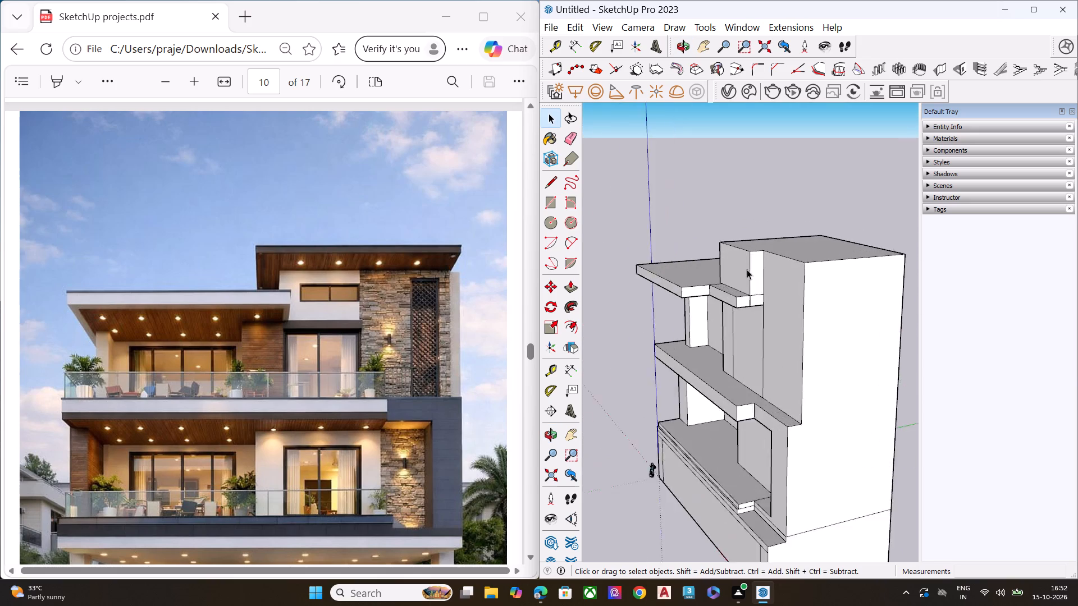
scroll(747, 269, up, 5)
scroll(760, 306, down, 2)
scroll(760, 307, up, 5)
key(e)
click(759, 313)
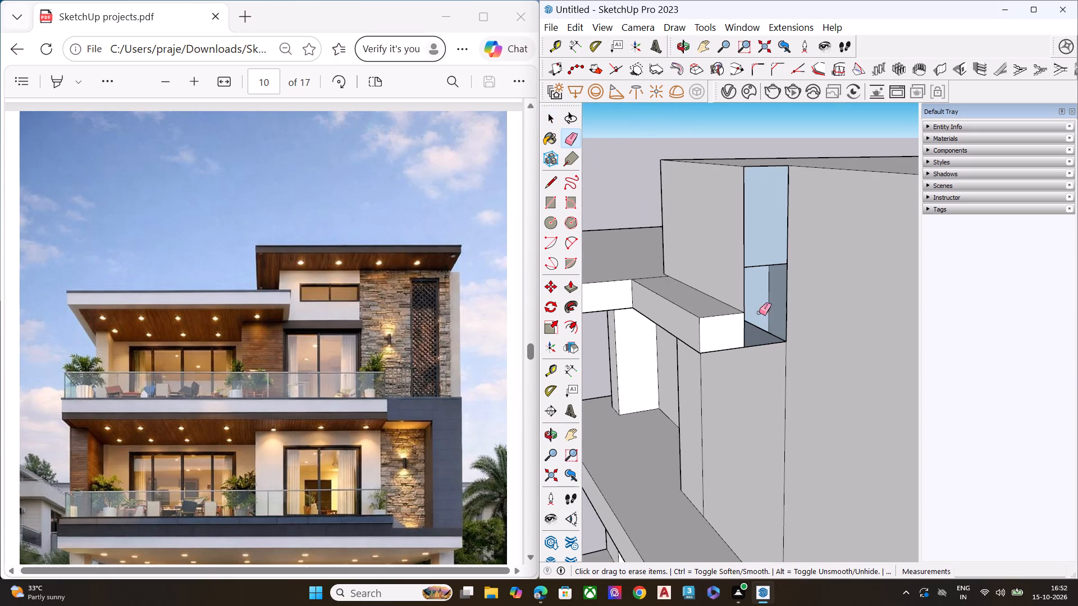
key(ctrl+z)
Move the tower's narrow return face by its lower corner onto the overhang end's upper corner to close the thin gap.
scroll(760, 307, up, 1)
scroll(760, 307, down, 1)
scroll(760, 307, up, 3)
middle_drag(749, 318, 752, 444)
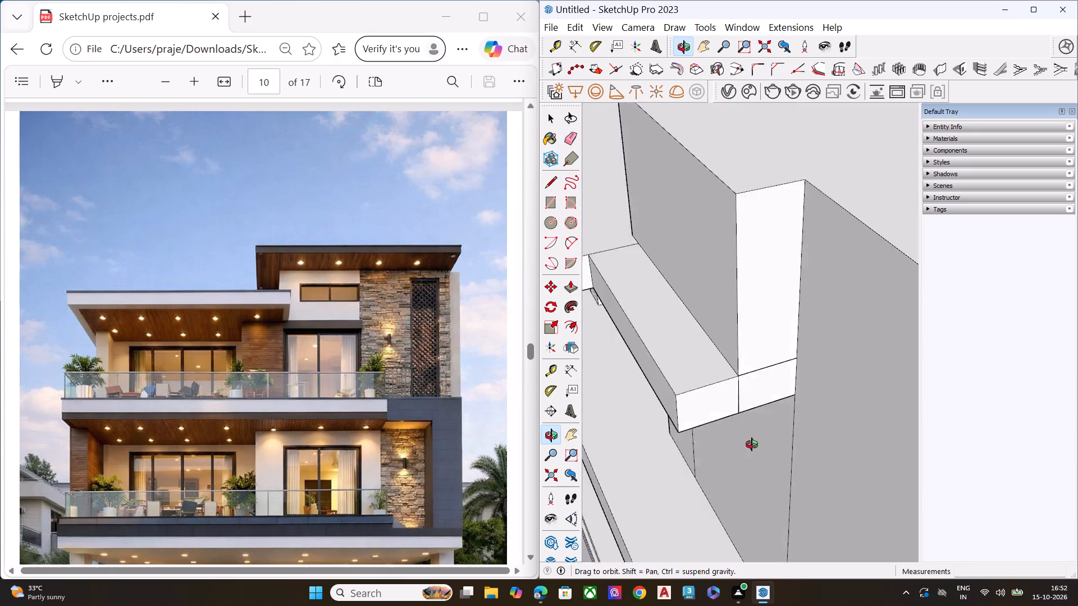
middle_drag(752, 444, 766, 486)
scroll(768, 453, up, 9)
middle_drag(744, 397, 744, 447)
scroll(749, 415, up, 4)
scroll(751, 388, down, 1)
scroll(750, 386, up, 7)
key(space)
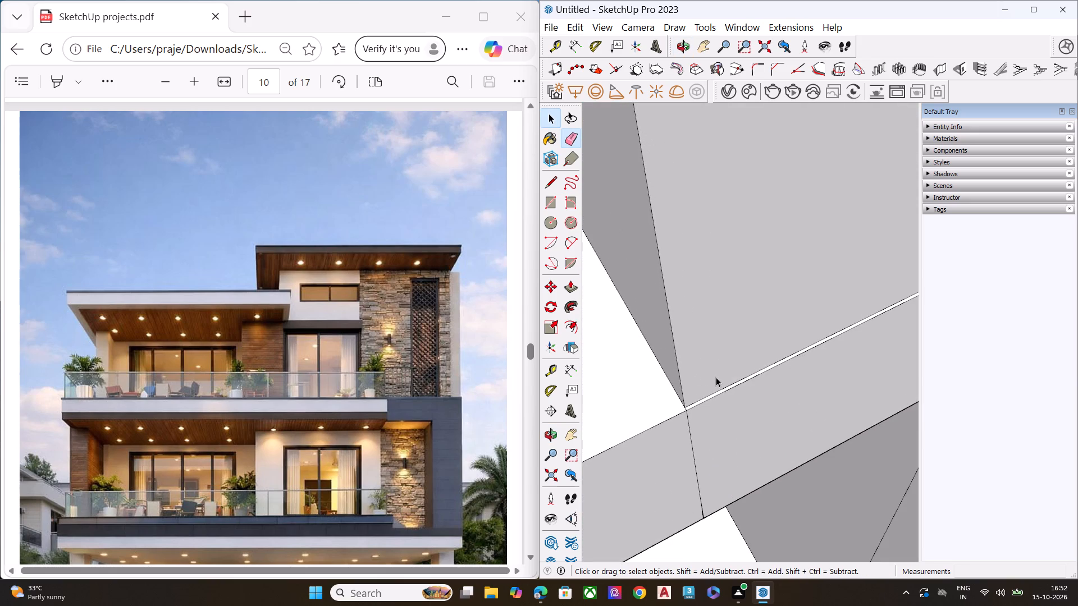
click(716, 377)
key(m)
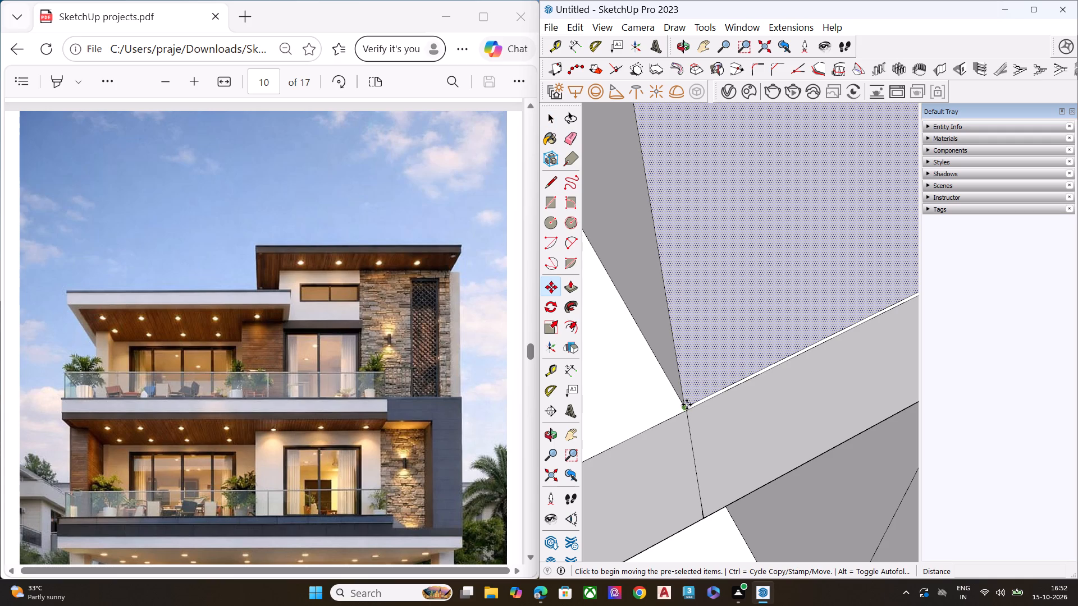
click(687, 405)
click(688, 411)
key(space)
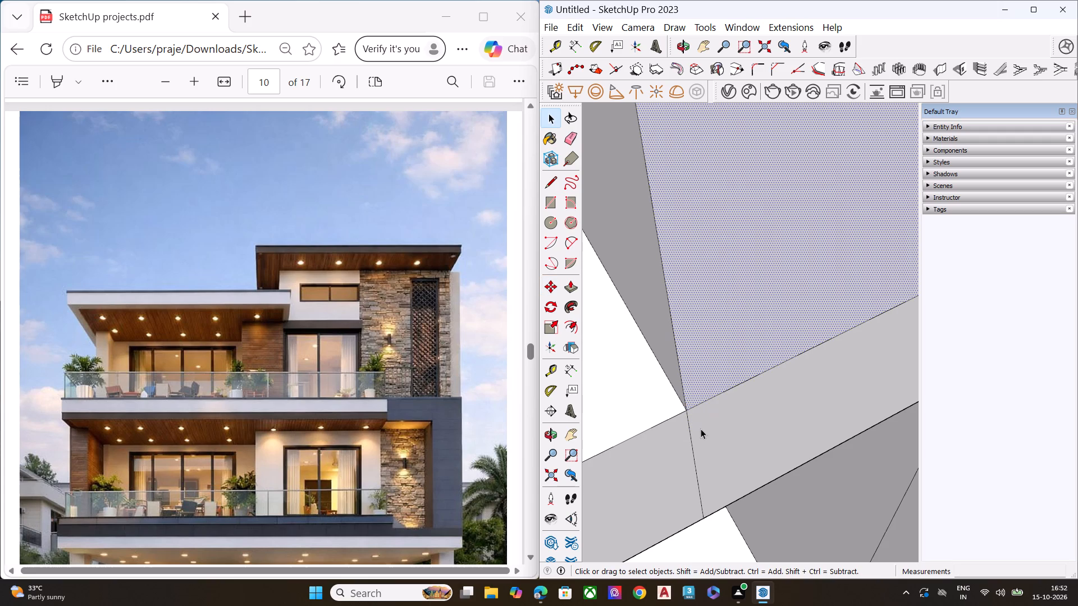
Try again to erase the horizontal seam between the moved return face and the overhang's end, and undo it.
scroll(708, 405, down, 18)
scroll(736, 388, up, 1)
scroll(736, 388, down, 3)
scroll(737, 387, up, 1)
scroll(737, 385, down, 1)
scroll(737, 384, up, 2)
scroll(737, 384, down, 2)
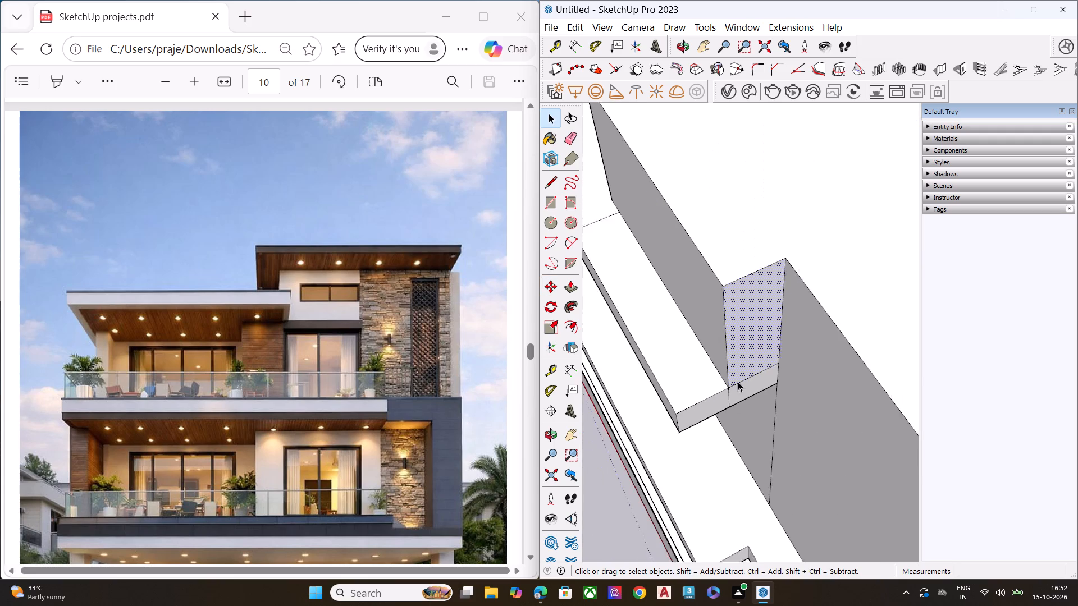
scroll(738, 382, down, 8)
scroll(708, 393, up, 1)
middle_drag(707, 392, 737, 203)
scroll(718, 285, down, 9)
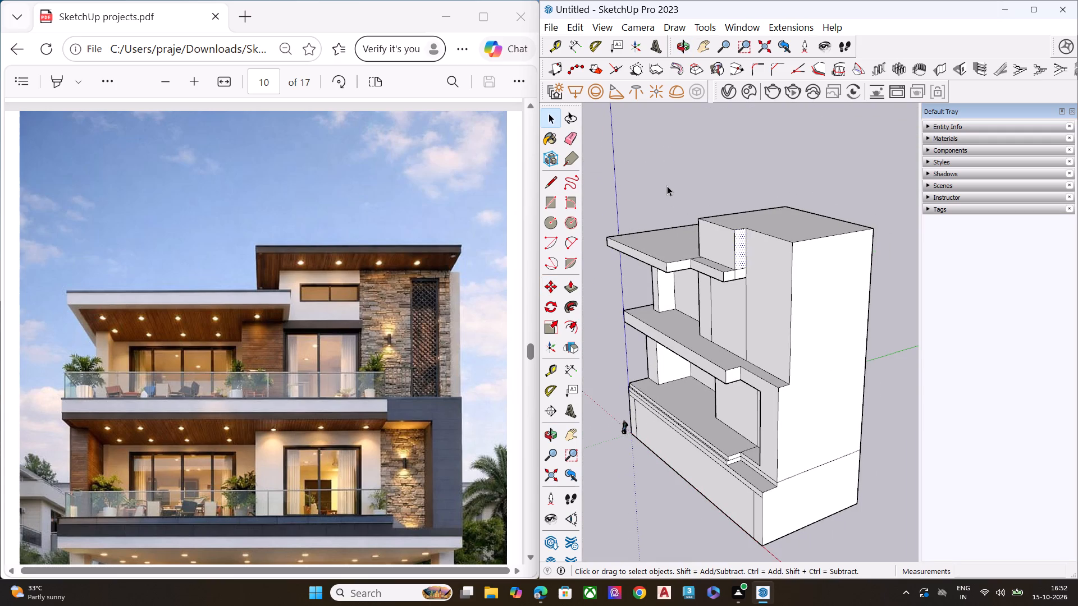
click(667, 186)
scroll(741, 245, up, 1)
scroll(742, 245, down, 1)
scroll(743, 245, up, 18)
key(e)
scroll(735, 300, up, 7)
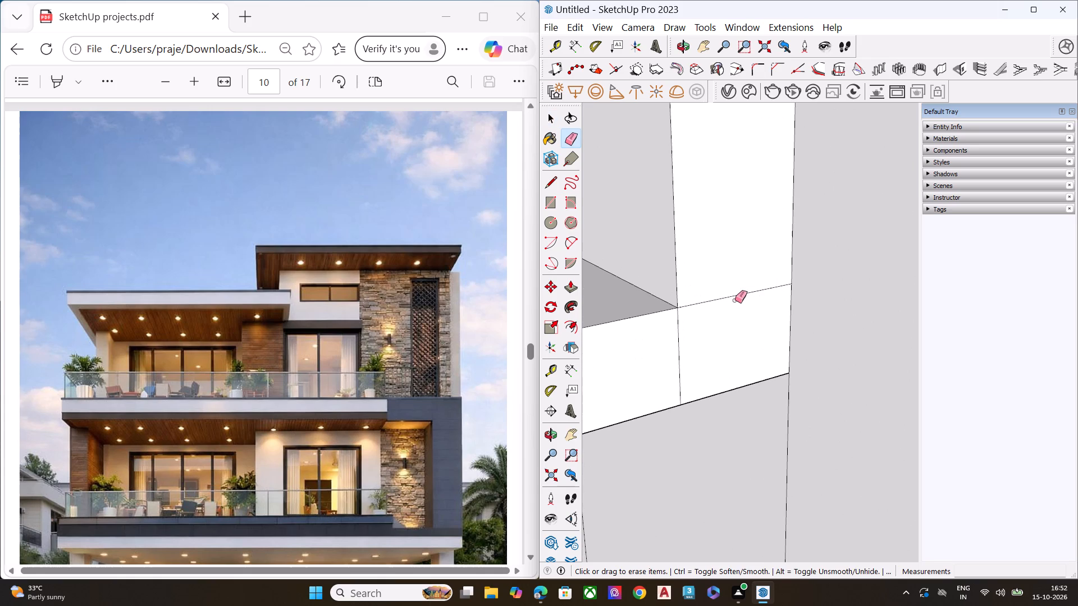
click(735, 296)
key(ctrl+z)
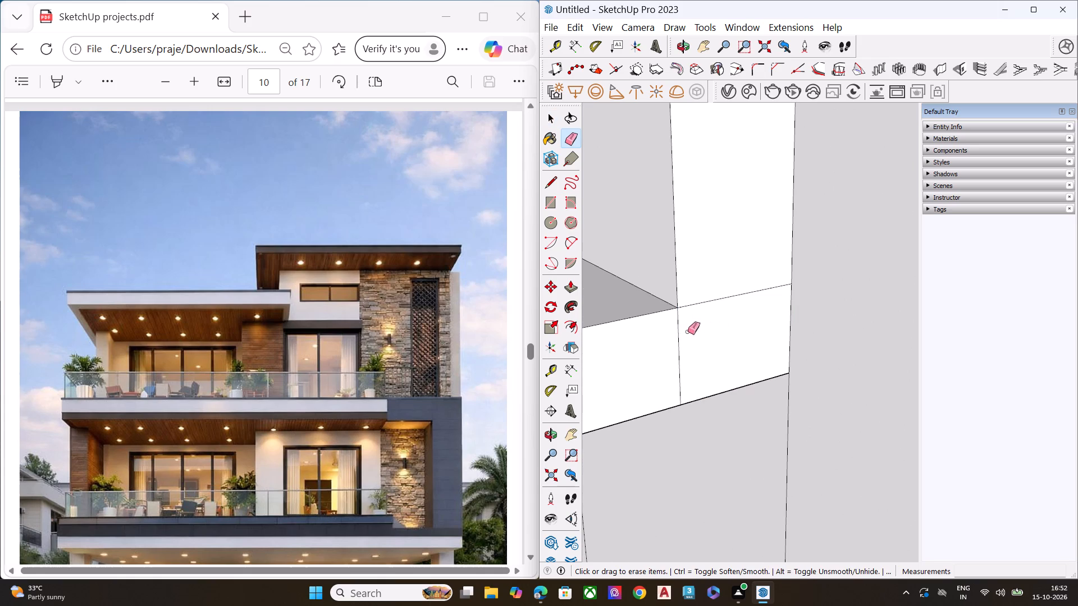
Erase the vertical seam across the shallow overhang's end face.
click(679, 335)
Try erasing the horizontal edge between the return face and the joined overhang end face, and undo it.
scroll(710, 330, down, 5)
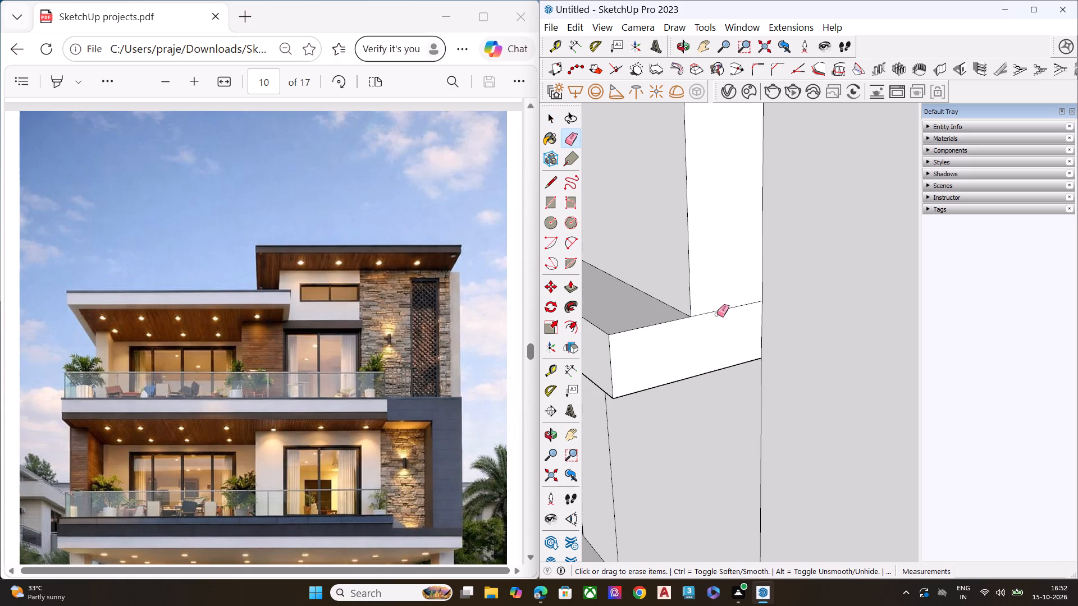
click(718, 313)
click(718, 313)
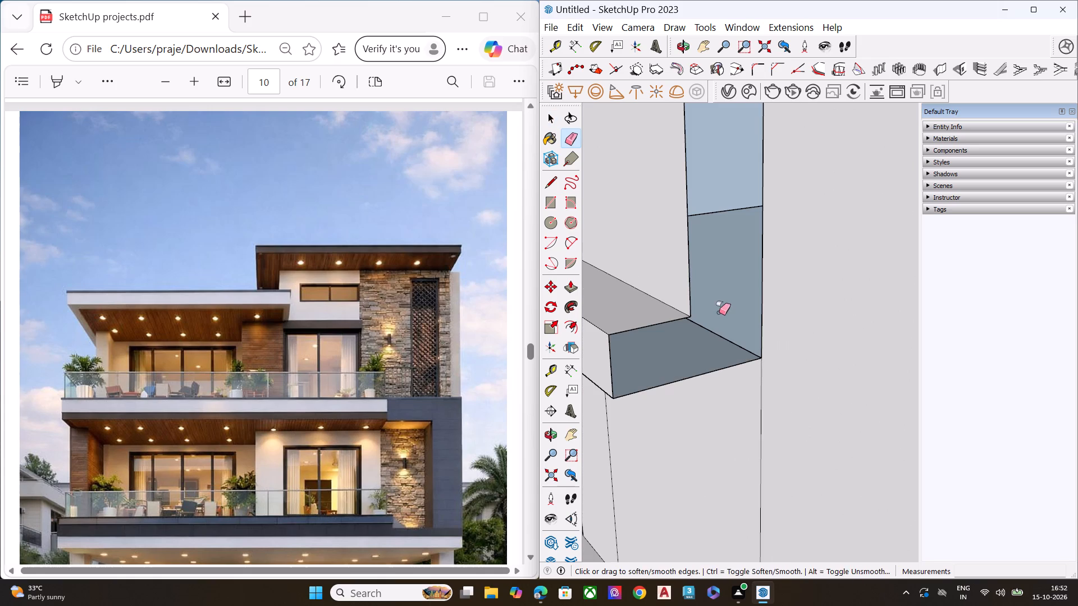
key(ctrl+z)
Push/Pull the tower's recessed side face above the shallow overhang 3' 8 15/16" until it meets the overhang end's upper corner.
scroll(715, 312, down, 4)
scroll(715, 312, up, 1)
scroll(715, 313, down, 4)
middle_drag(703, 323, 750, 405)
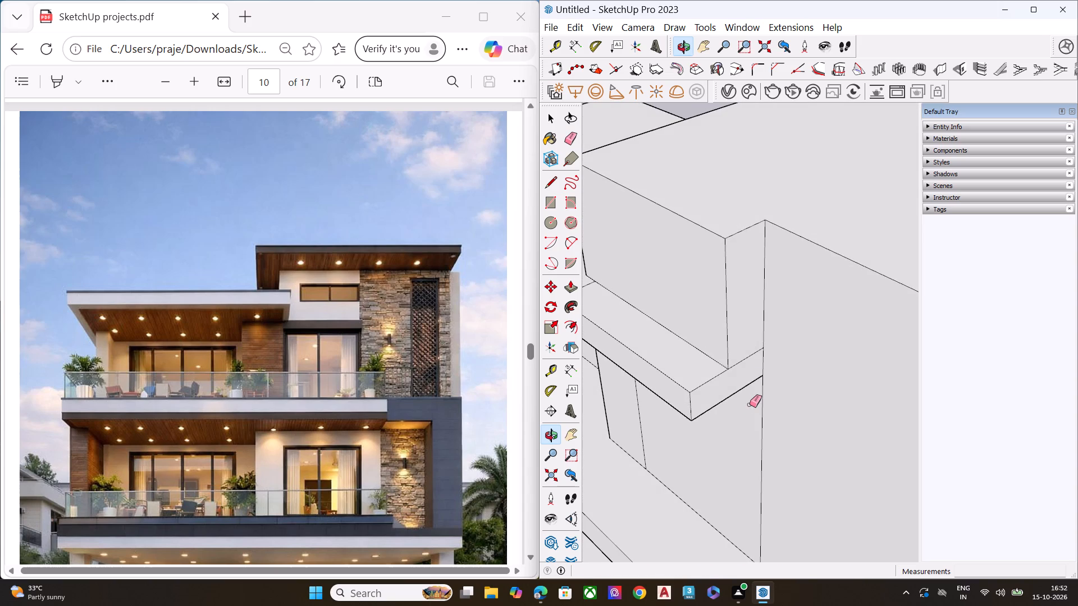
key(space)
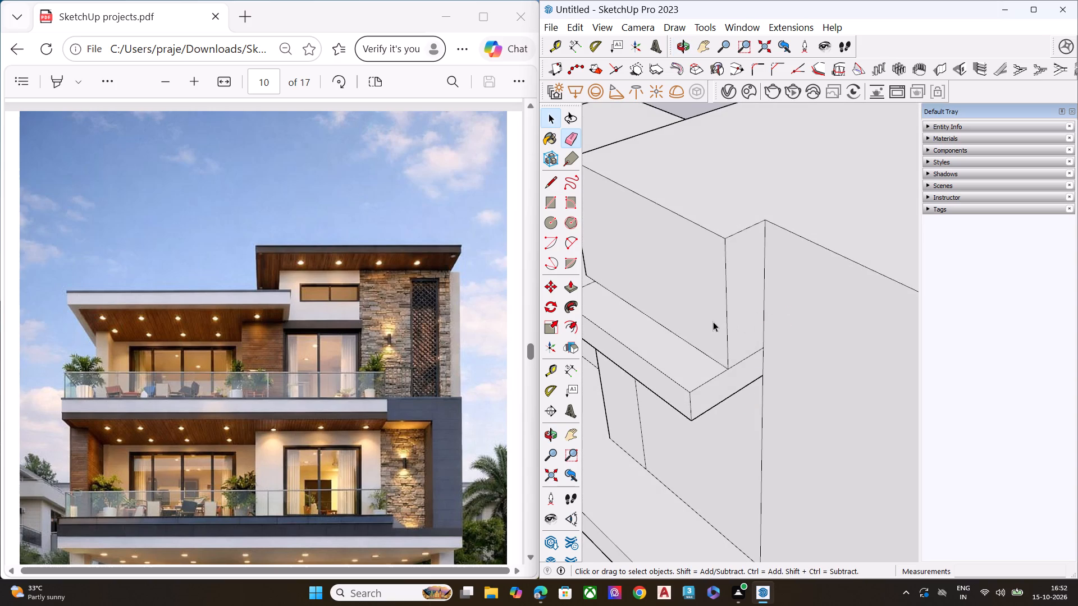
click(713, 322)
key(p)
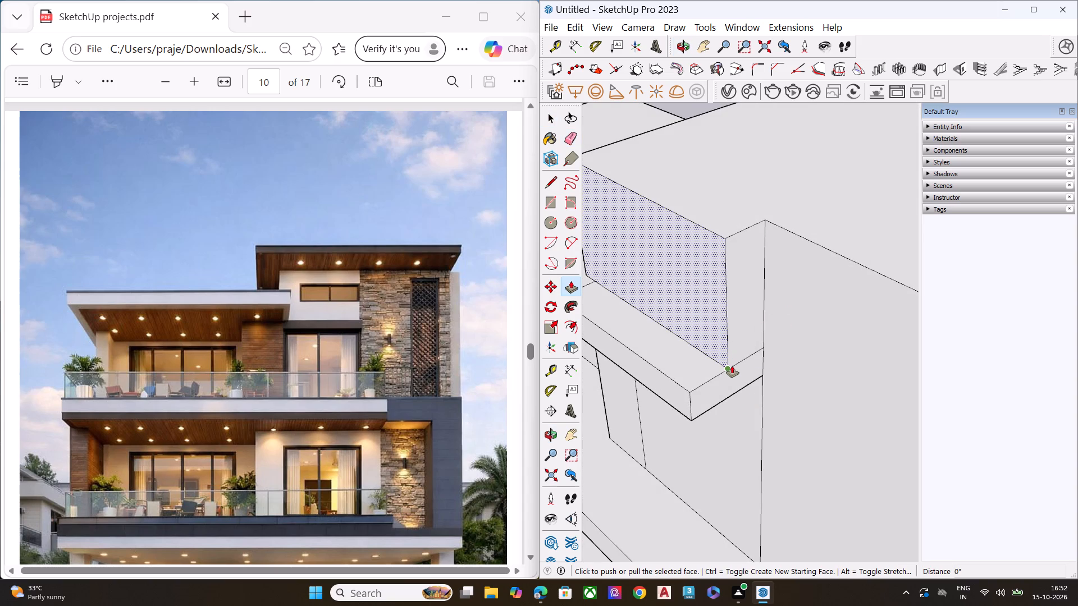
click(729, 368)
click(766, 357)
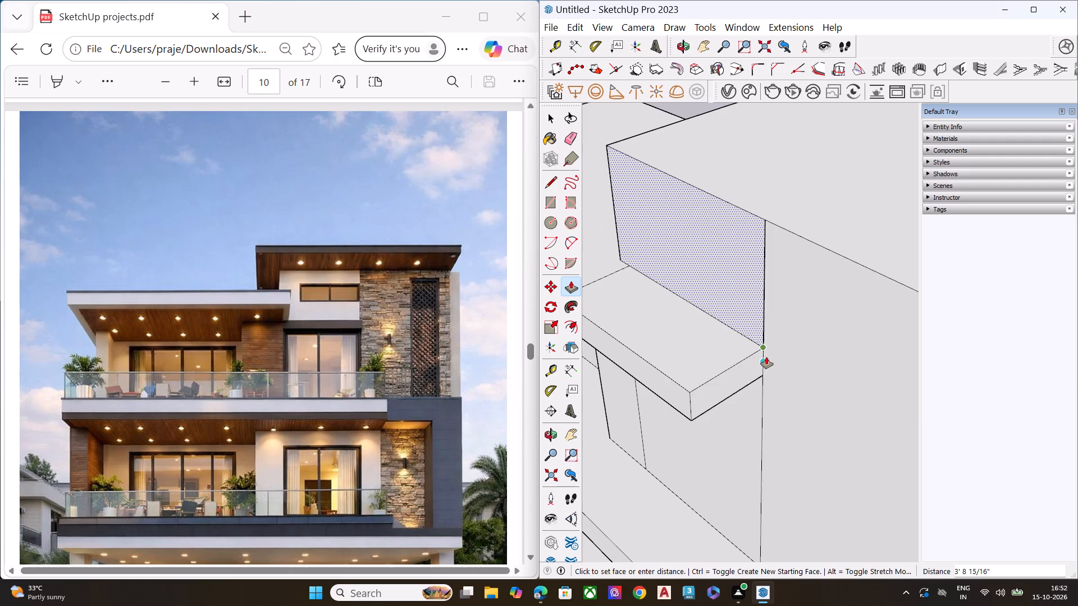
Delete the vertical seam on the tower's front face directly above the shallow overhang's end.
key(space)
scroll(760, 273, up, 2)
scroll(765, 267, down, 1)
scroll(765, 267, up, 6)
click(765, 267)
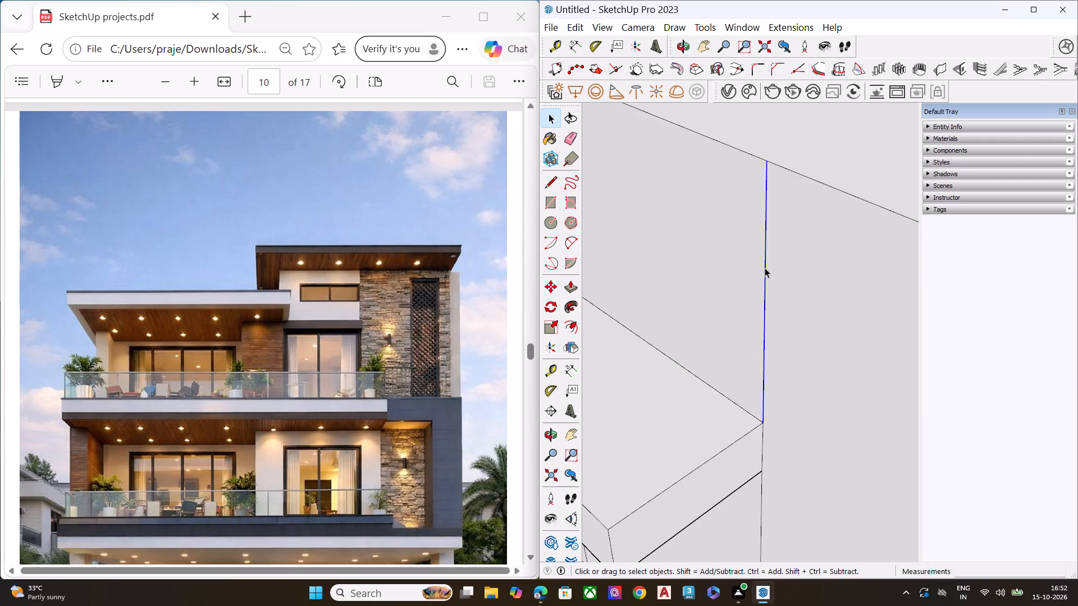
key(Delete)
Push/Pull the narrow side face of the upper floor's projecting wall about 2' 4" into the balcony recess to widen it.
scroll(743, 270, down, 12)
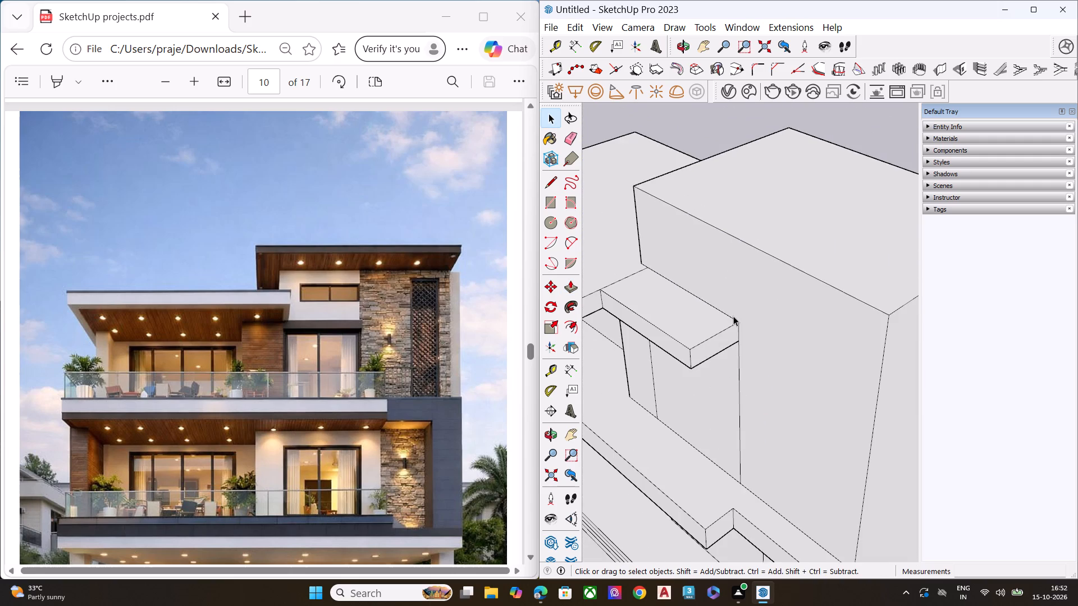
middle_drag(730, 311, 747, 185)
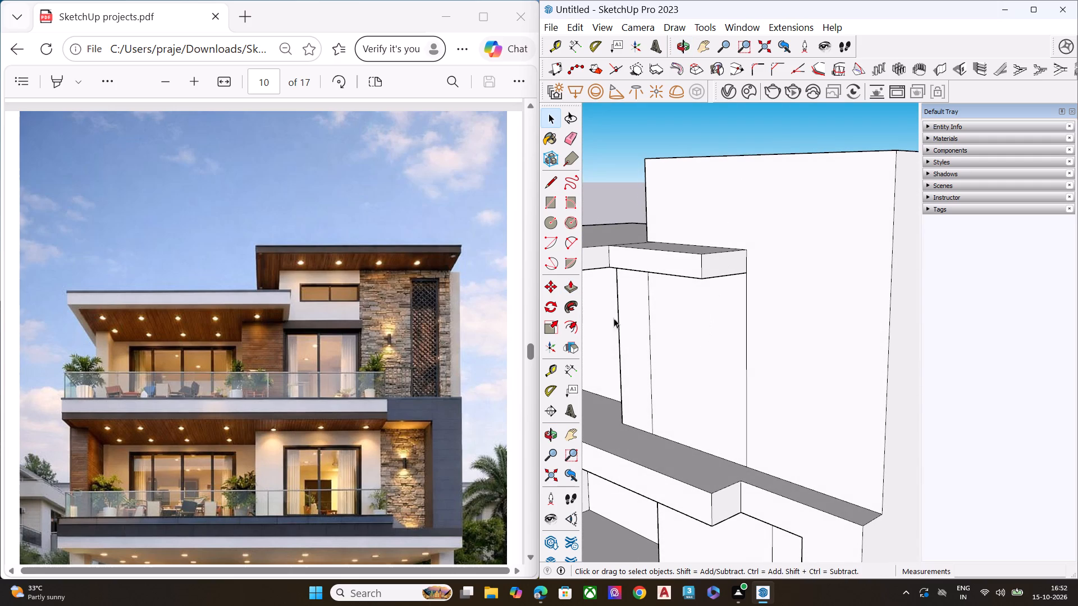
scroll(684, 335, down, 5)
middle_drag(659, 354, 868, 291)
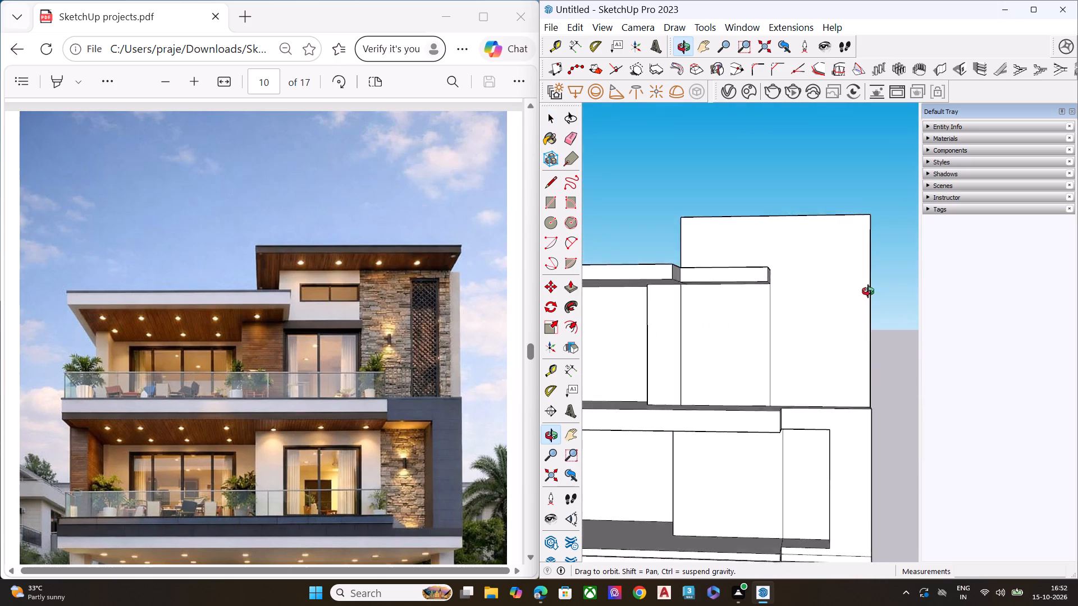
middle_drag(868, 291, 972, 291)
middle_drag(729, 310, 872, 327)
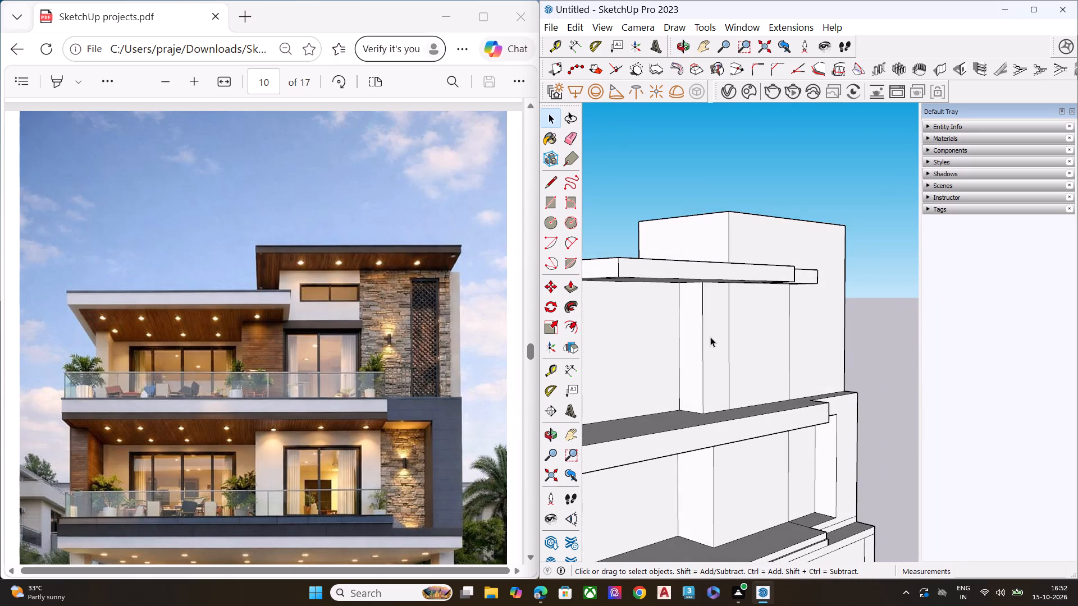
scroll(705, 337, up, 3)
click(692, 339)
click(687, 341)
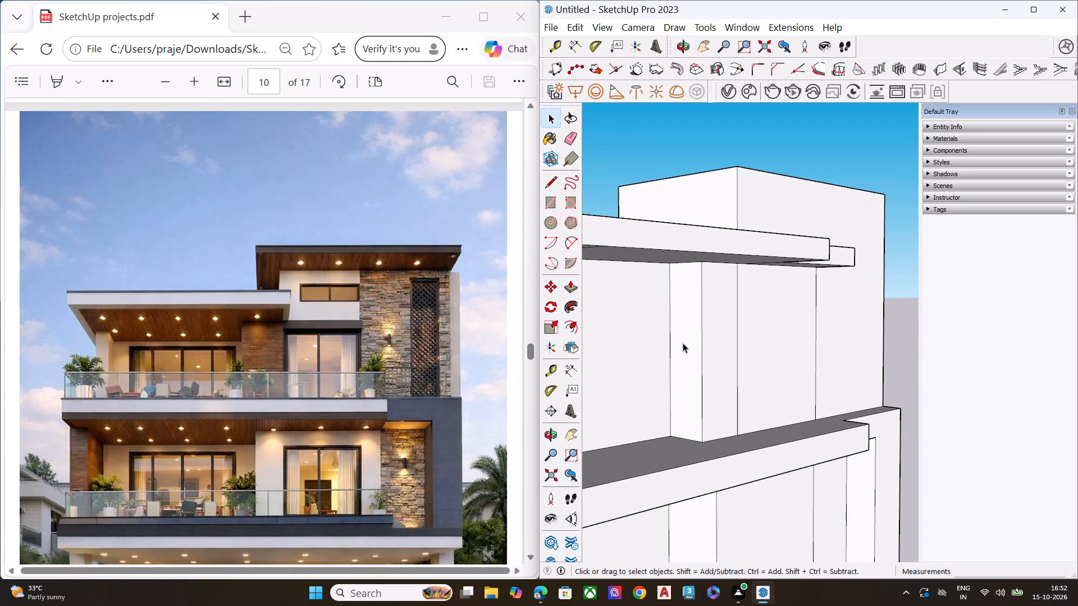
click(683, 343)
key(space)
click(683, 343)
key(p)
click(683, 343)
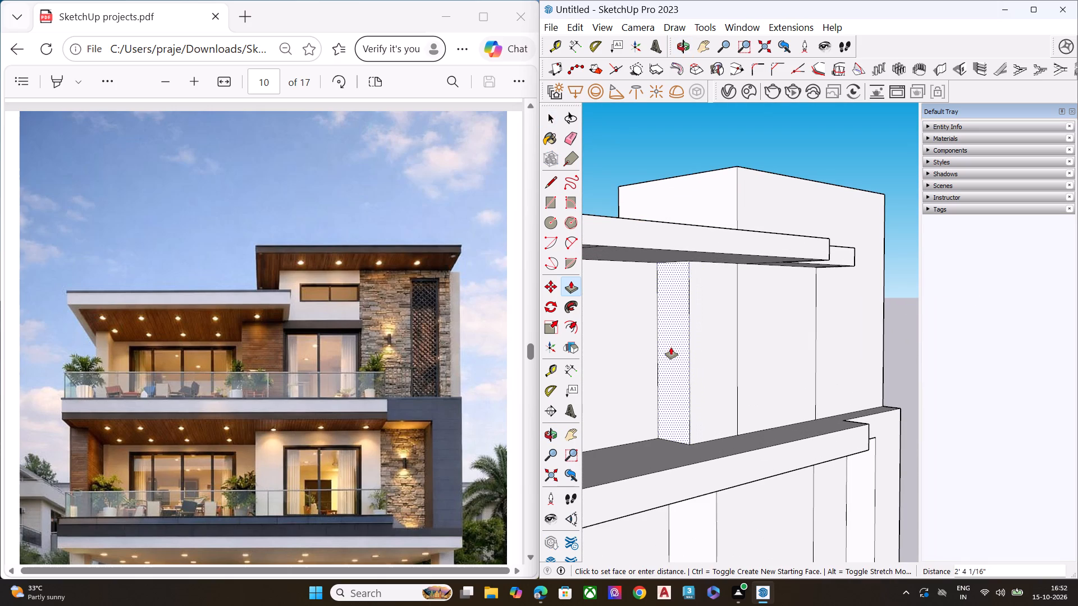
click(673, 347)
key(space)
Push the upper balcony's recessed back wall about 12' deeper into the building.
scroll(734, 356, down, 2)
scroll(739, 357, up, 1)
scroll(742, 358, down, 8)
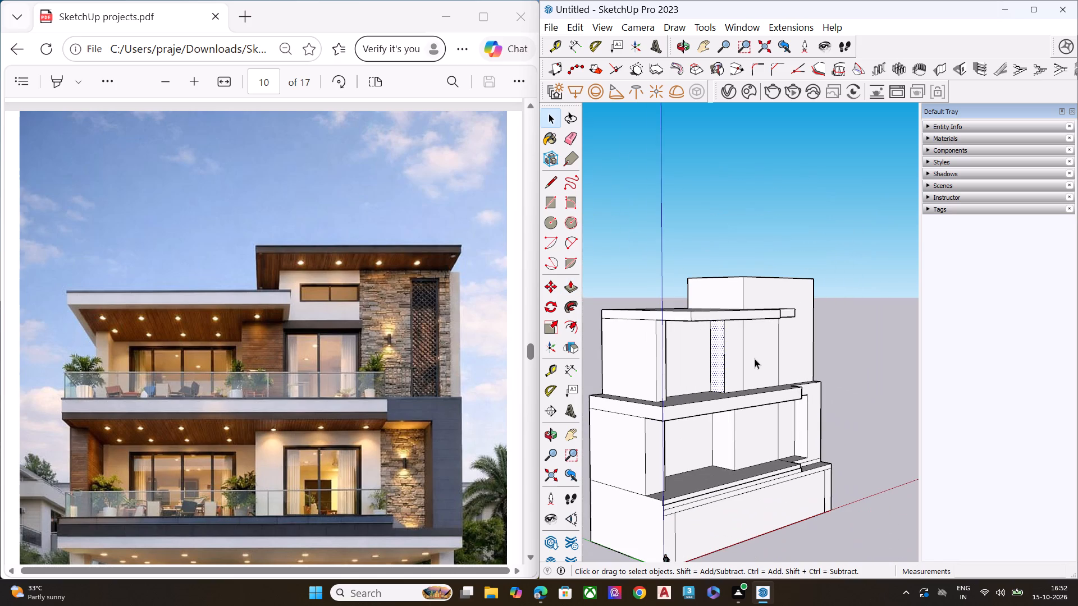
scroll(669, 360, up, 7)
middle_drag(714, 347, 600, 313)
scroll(662, 320, up, 4)
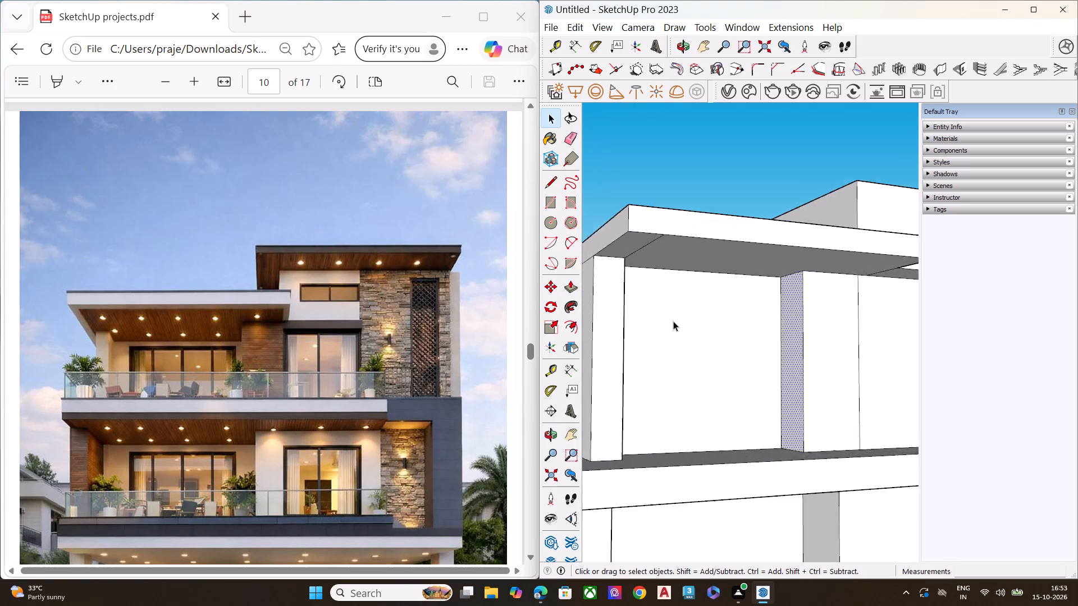
scroll(673, 321, up, 2)
scroll(679, 325, down, 4)
click(696, 329)
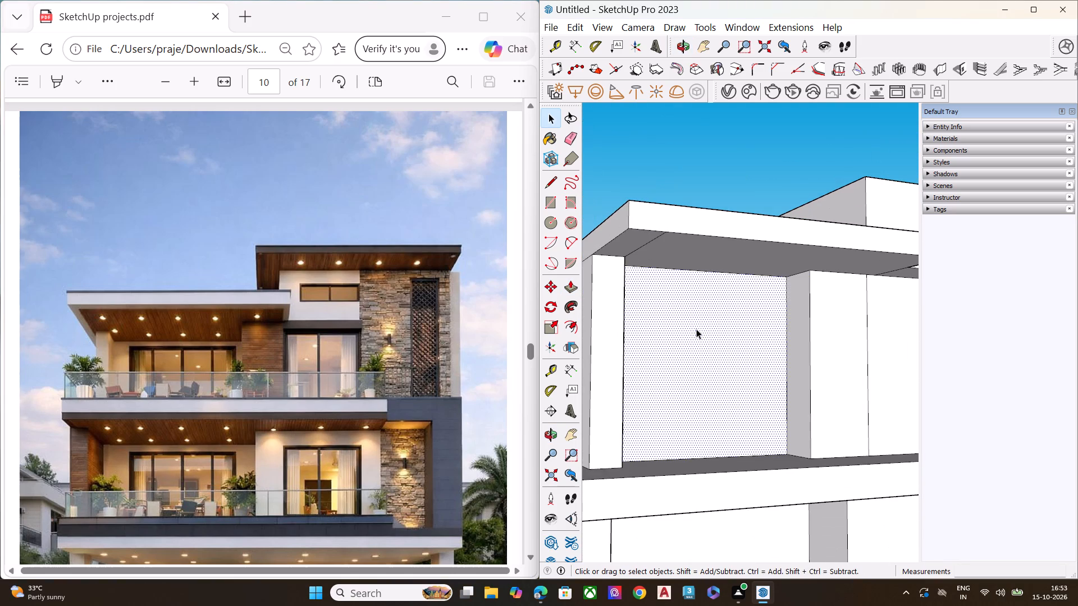
key(p)
click(696, 329)
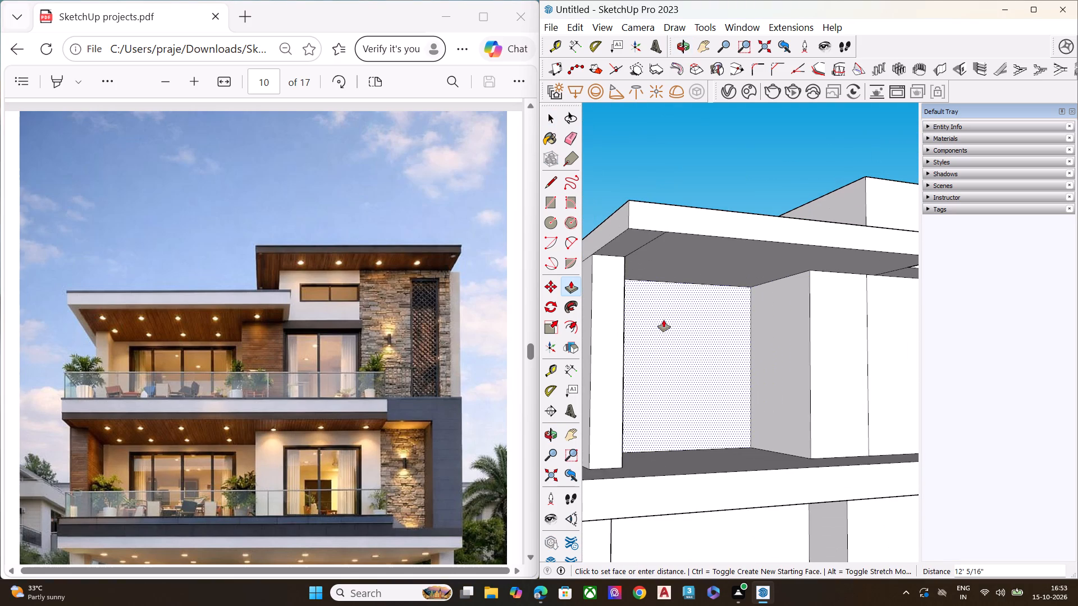
click(664, 320)
middle_drag(701, 320, 681, 269)
scroll(681, 269, up, 1)
key(space)
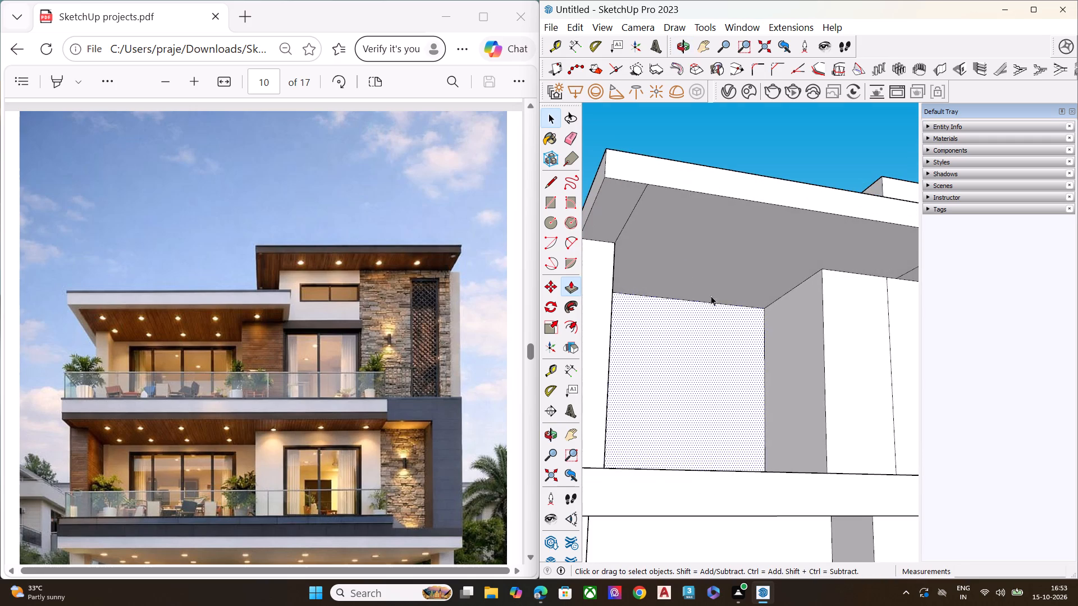
Pull the outer side face of the upper floor's left pillar outward about 1' 9".
scroll(728, 315, down, 1)
scroll(729, 316, up, 1)
scroll(733, 318, down, 2)
scroll(733, 318, up, 4)
scroll(740, 323, down, 4)
middle_drag(684, 326, 717, 403)
click(625, 342)
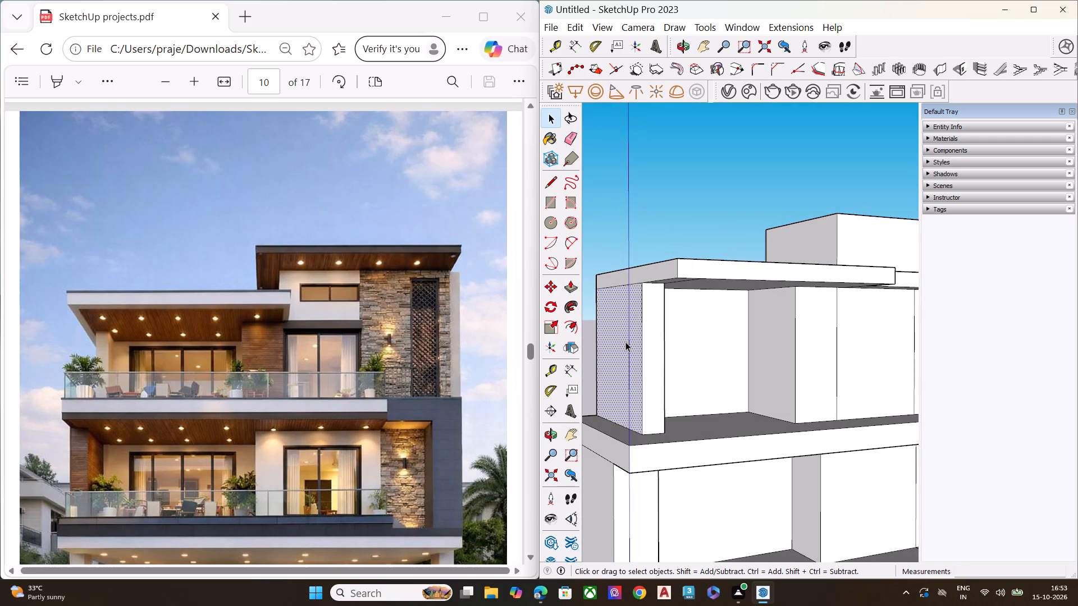
key(p)
click(625, 342)
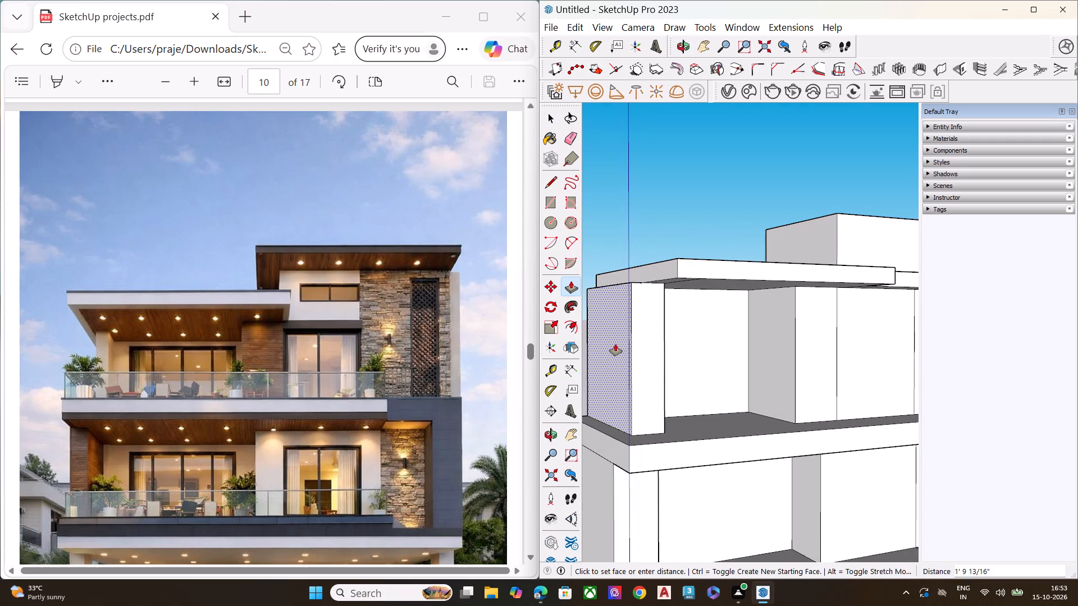
click(617, 344)
key(space)
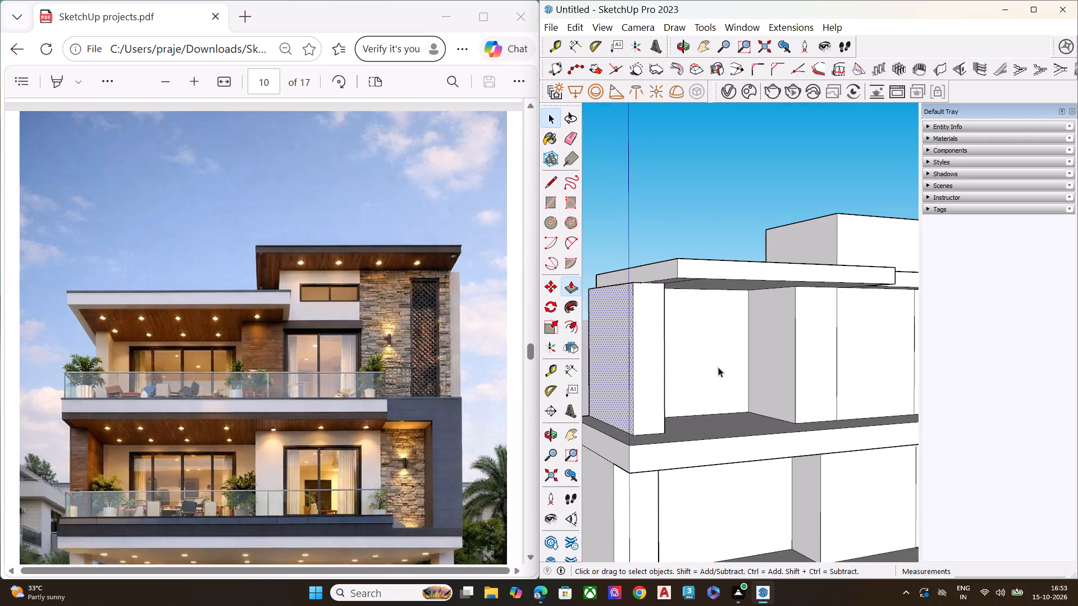
Push the inner side face of the upper floor's left pillar about 2' outward to make the pillar thinner.
middle_drag(718, 367, 539, 366)
scroll(683, 360, up, 1)
scroll(734, 352, down, 3)
scroll(734, 352, up, 1)
scroll(734, 352, down, 4)
middle_drag(778, 373, 578, 373)
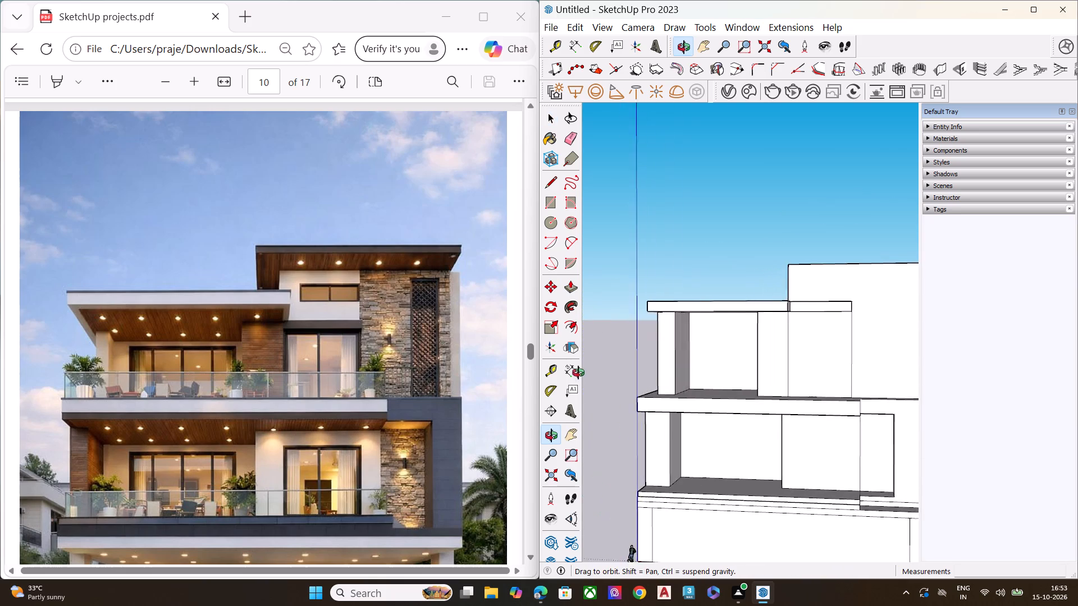
middle_drag(578, 373, 558, 373)
scroll(714, 342, up, 7)
scroll(715, 339, down, 1)
scroll(705, 339, up, 1)
click(669, 340)
key(p)
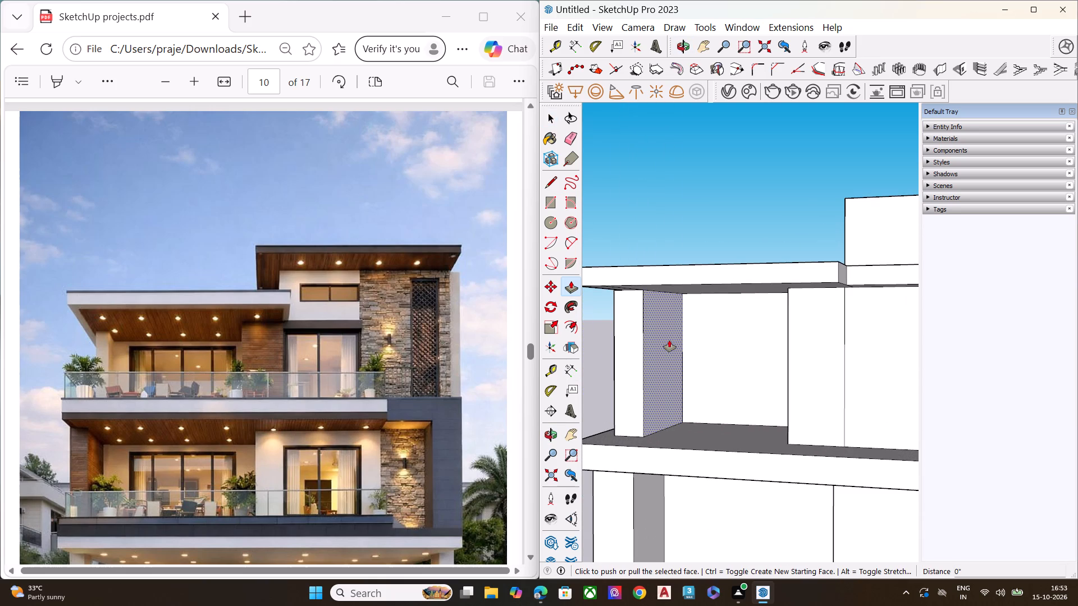
click(669, 340)
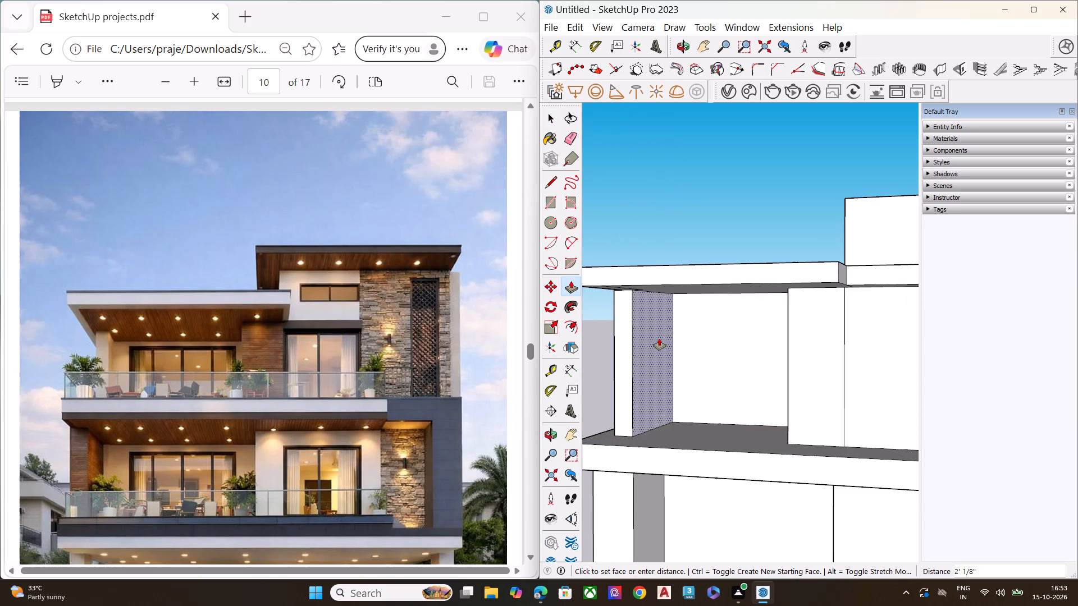
click(659, 338)
key(space)
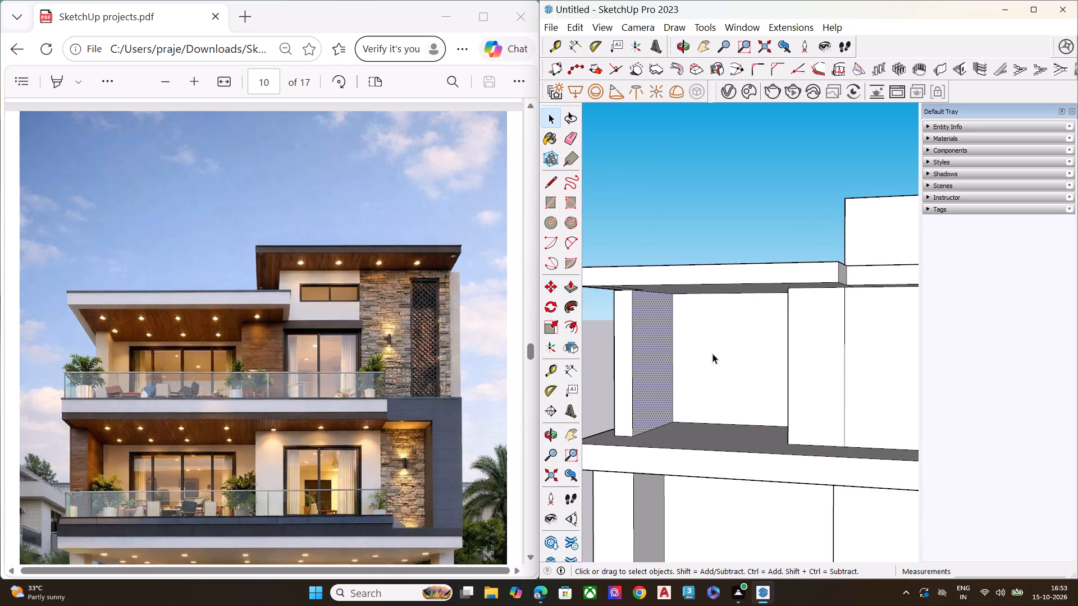
Pull the upper balcony's back wall forward about 6' 8" to reduce the recess depth.
scroll(713, 353, down, 5)
middle_drag(765, 379, 912, 360)
click(702, 359)
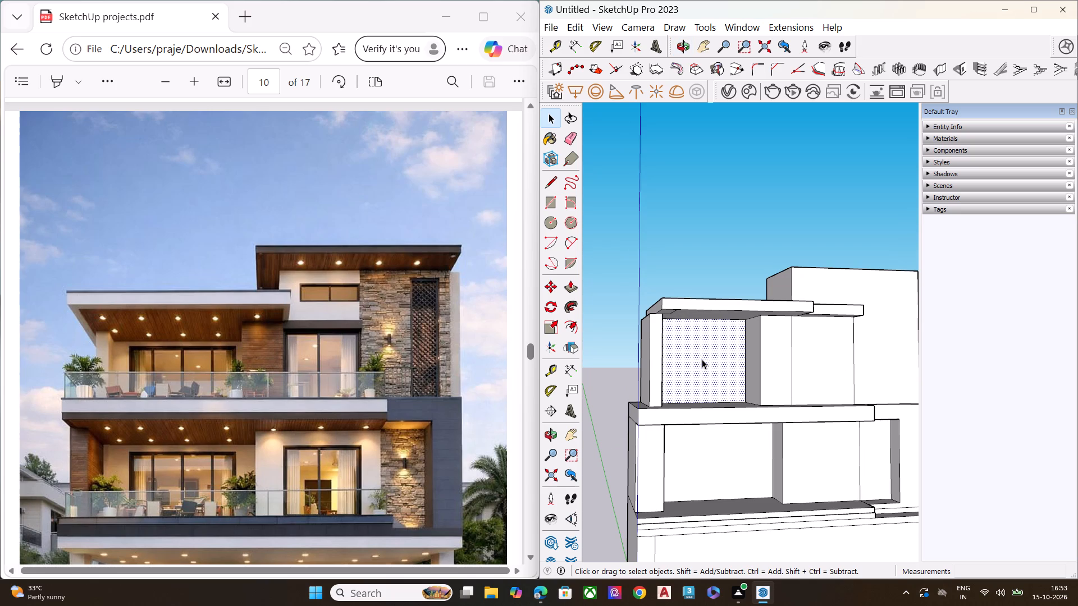
key(p)
click(702, 359)
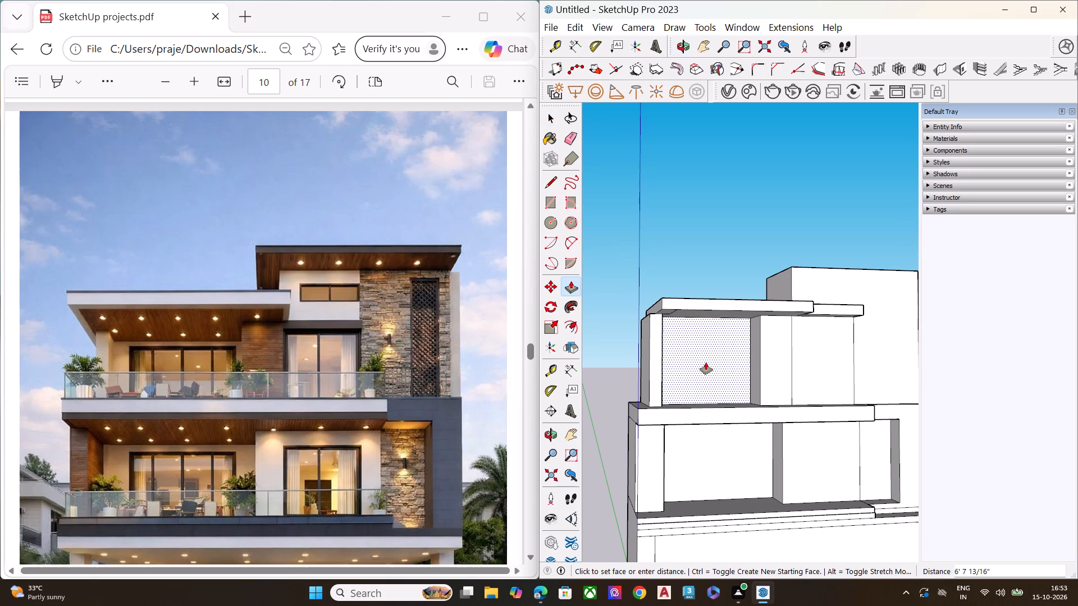
click(705, 362)
key(space)
Pull the left end face of the upper roof overhang outward past the widened left pillar.
scroll(668, 335, up, 1)
middle_drag(676, 341, 736, 415)
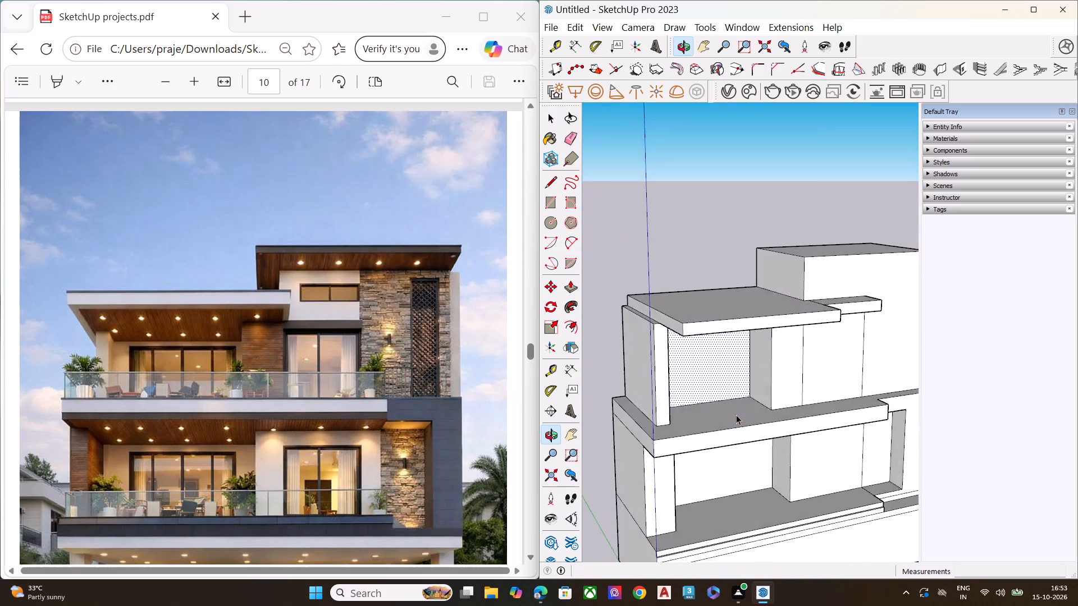
scroll(690, 362, up, 6)
click(657, 306)
key(p)
click(657, 306)
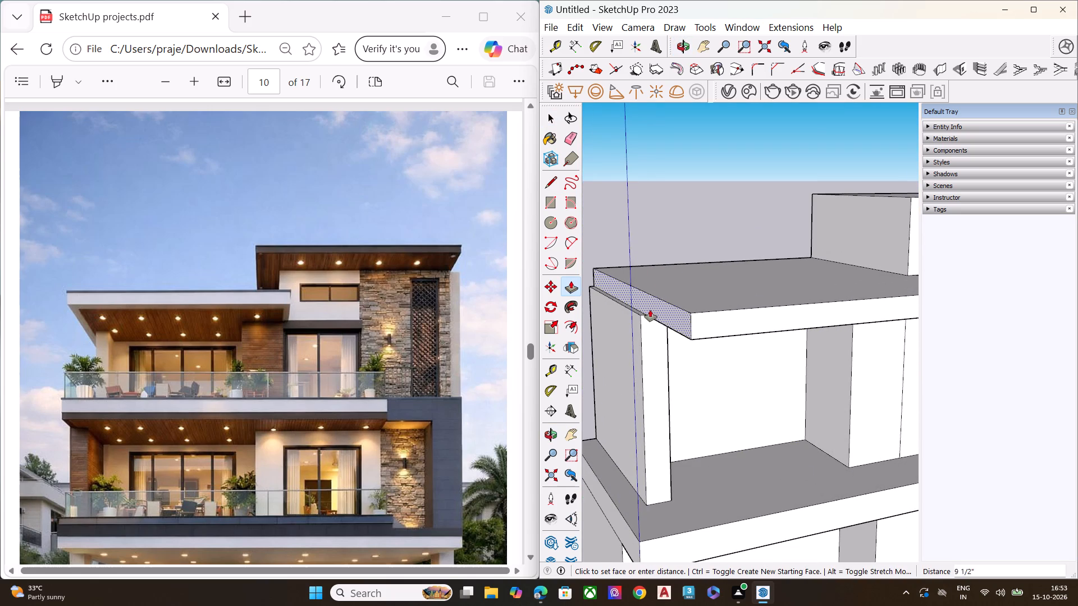
click(624, 318)
key(space)
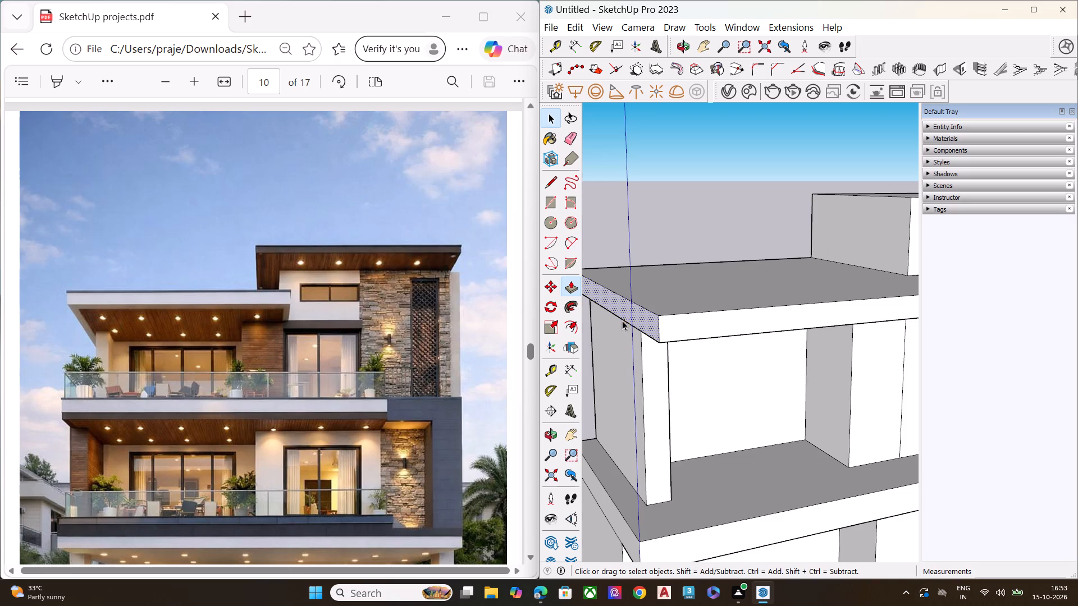
Erase the leftover seam edges on the upper roof overhang's underside around the left pillar.
scroll(628, 328, down, 6)
middle_drag(738, 374, 568, 251)
scroll(657, 300, up, 8)
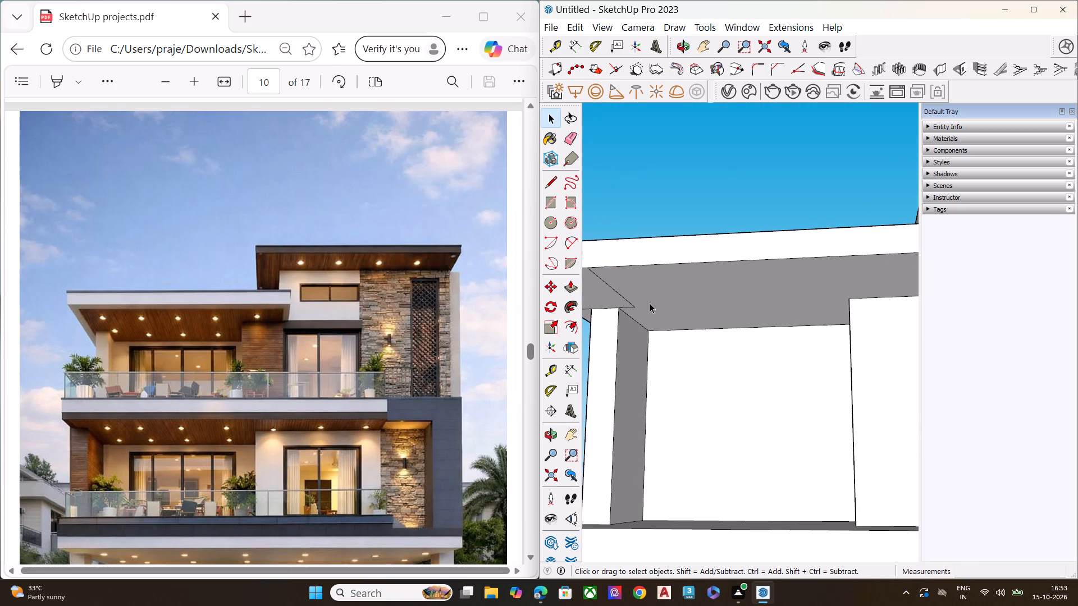
middle_drag(623, 301, 643, 236)
scroll(645, 233, up, 2)
scroll(705, 248, down, 10)
scroll(660, 264, up, 6)
middle_drag(670, 240, 677, 224)
key(e)
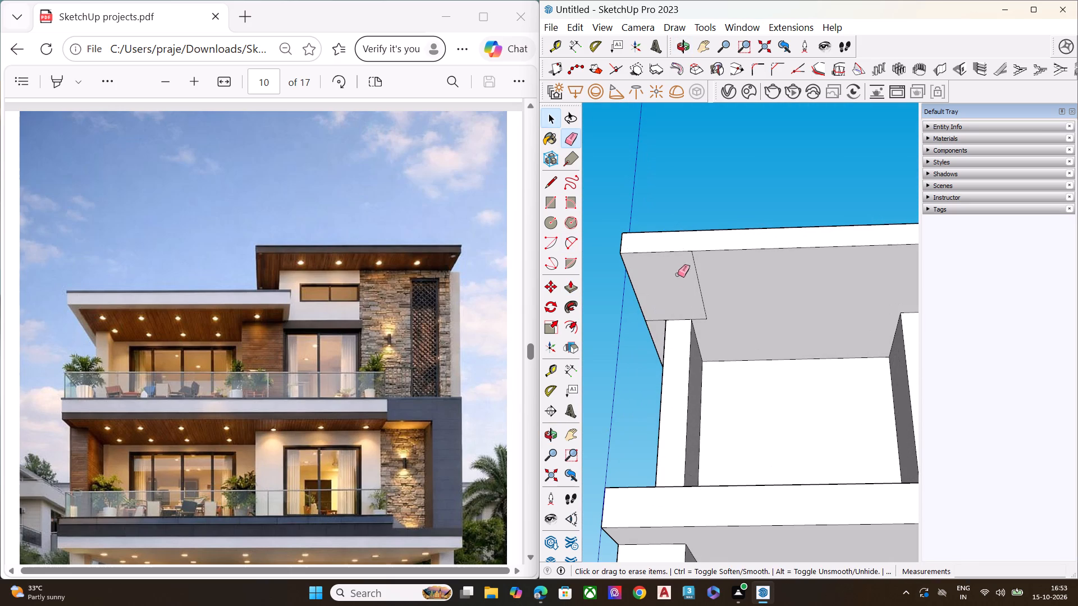
click(658, 320)
click(698, 320)
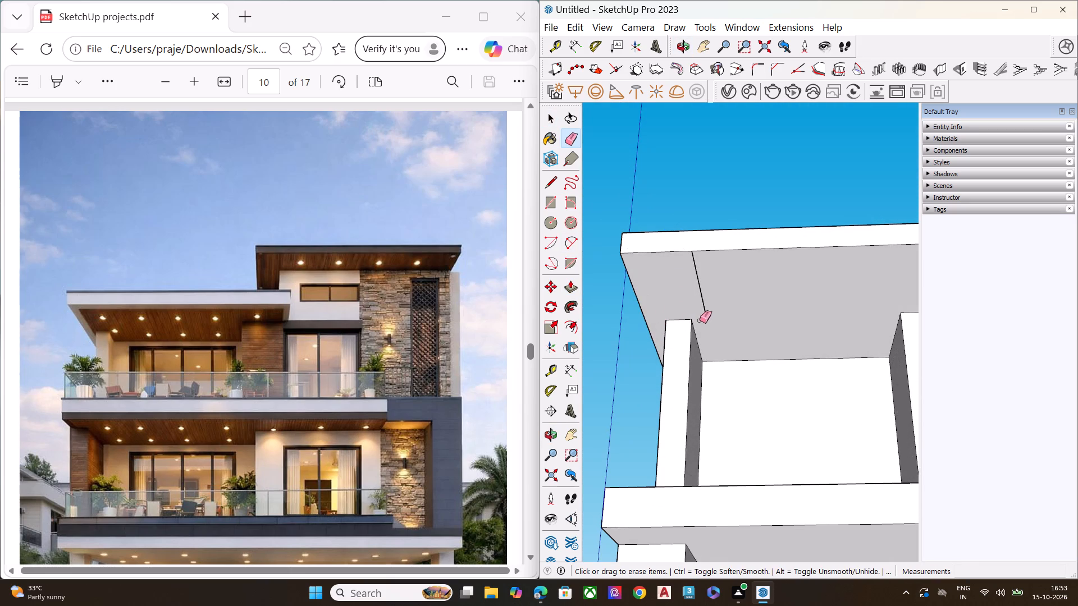
click(704, 305)
Examine the whole front massing from above and from the front against the reference image.
scroll(667, 322, down, 7)
middle_drag(727, 333, 714, 435)
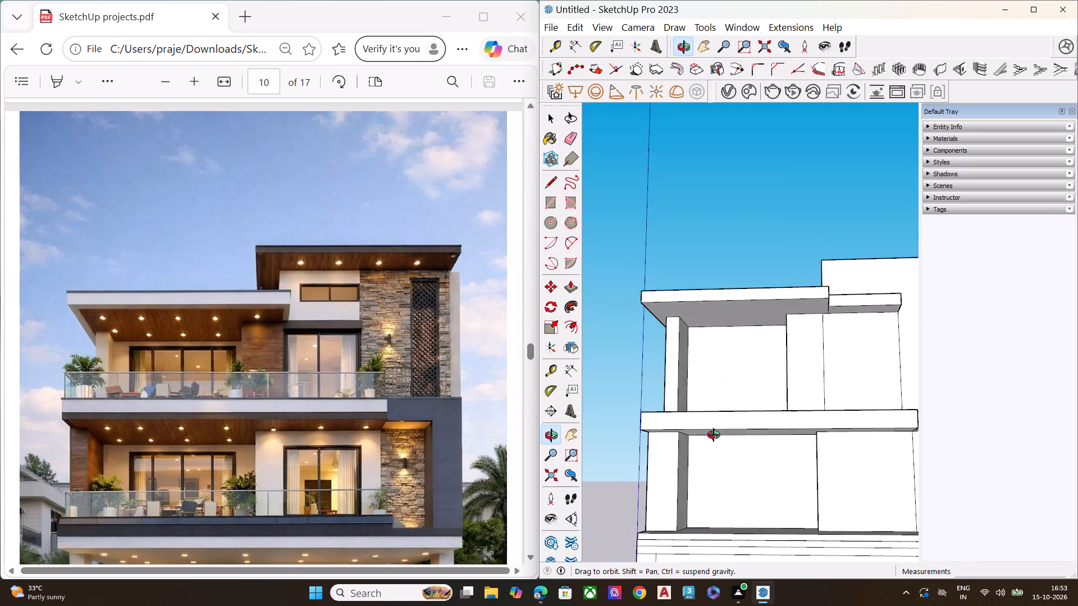
middle_drag(714, 435, 677, 605)
scroll(696, 480, up, 1)
scroll(835, 305, down, 8)
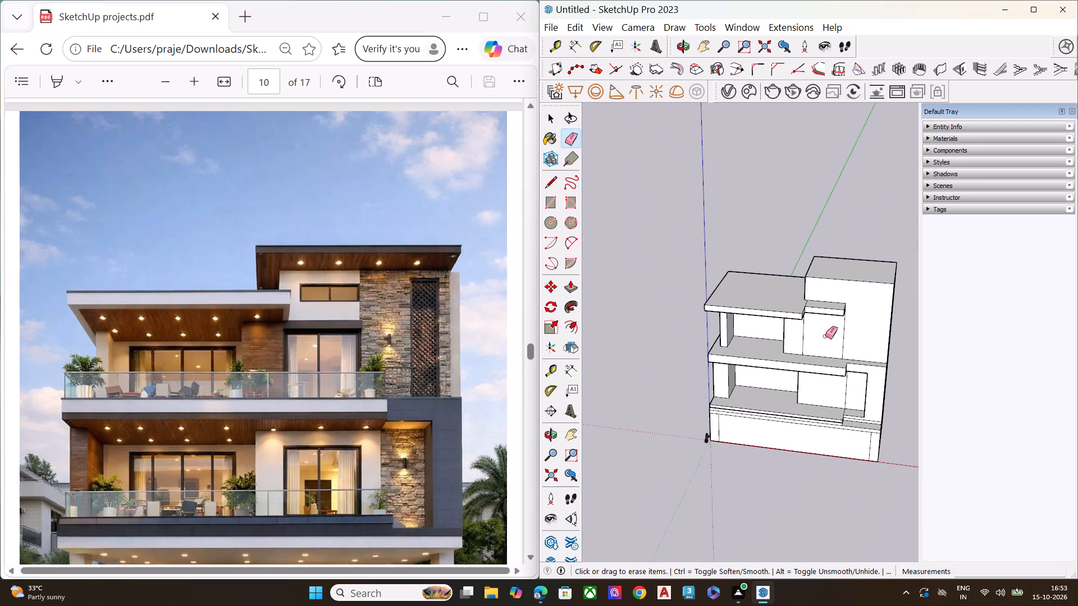
middle_drag(831, 337, 830, 276)
scroll(828, 332, up, 1)
scroll(828, 332, down, 1)
scroll(828, 332, up, 2)
scroll(828, 332, down, 1)
scroll(828, 332, up, 2)
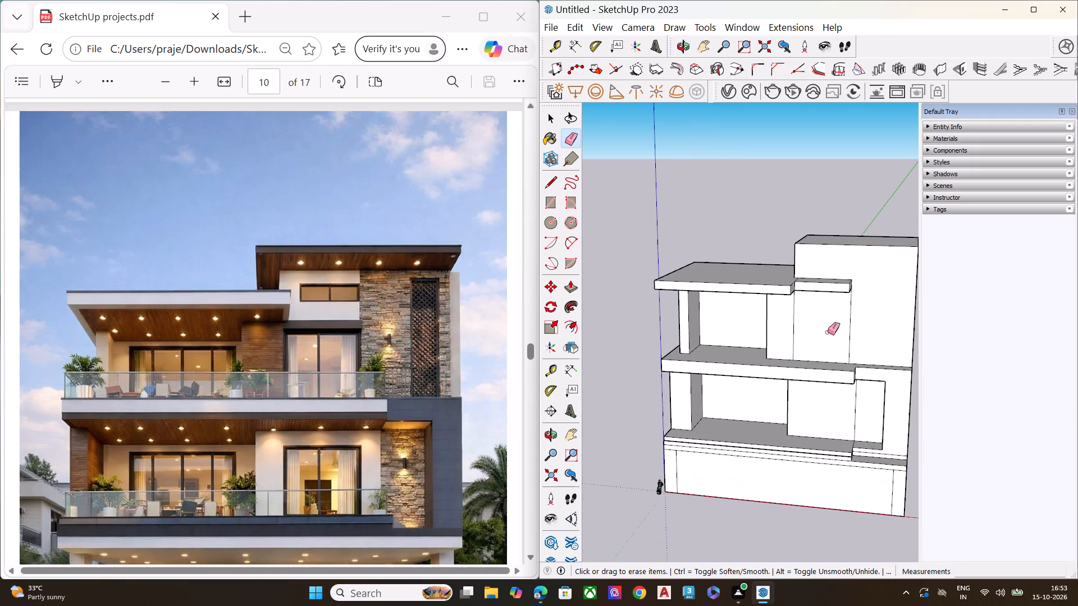
scroll(828, 332, up, 1)
key(space)
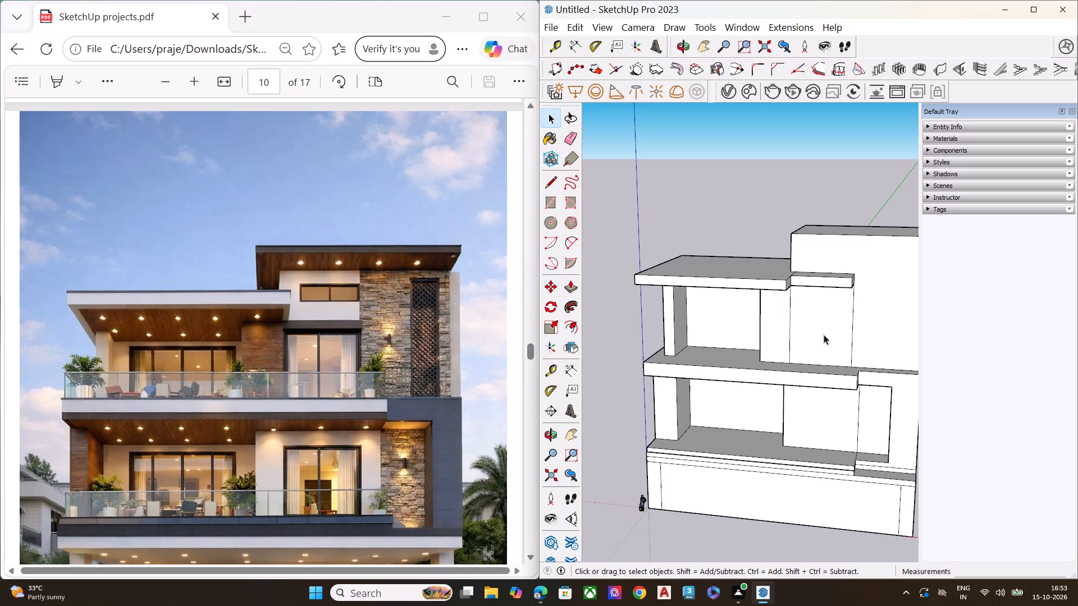
Pull the front face of the slab between the two balconies forward to deepen its overhang.
scroll(824, 348, down, 6)
middle_drag(811, 442, 737, 384)
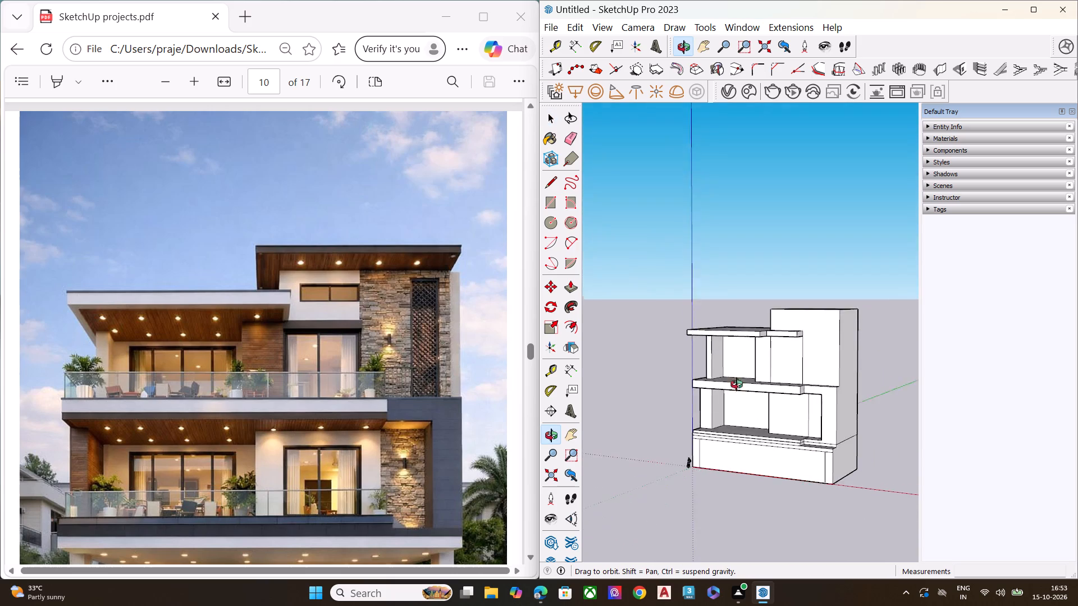
middle_drag(737, 384, 870, 340)
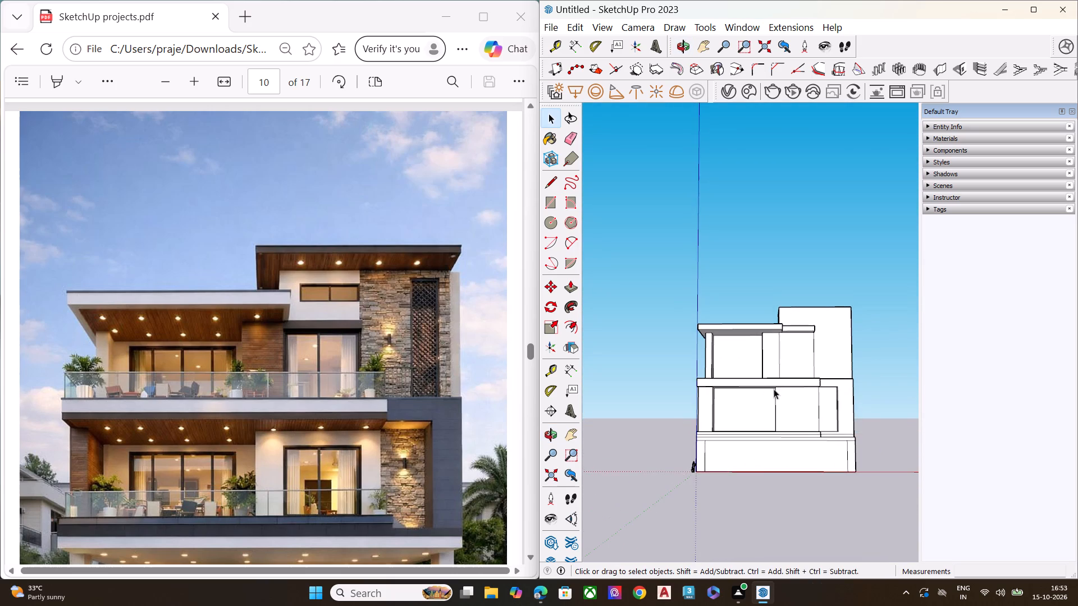
middle_drag(771, 389, 559, 319)
scroll(823, 398, up, 1)
scroll(825, 396, down, 1)
scroll(825, 396, up, 6)
scroll(723, 333, up, 2)
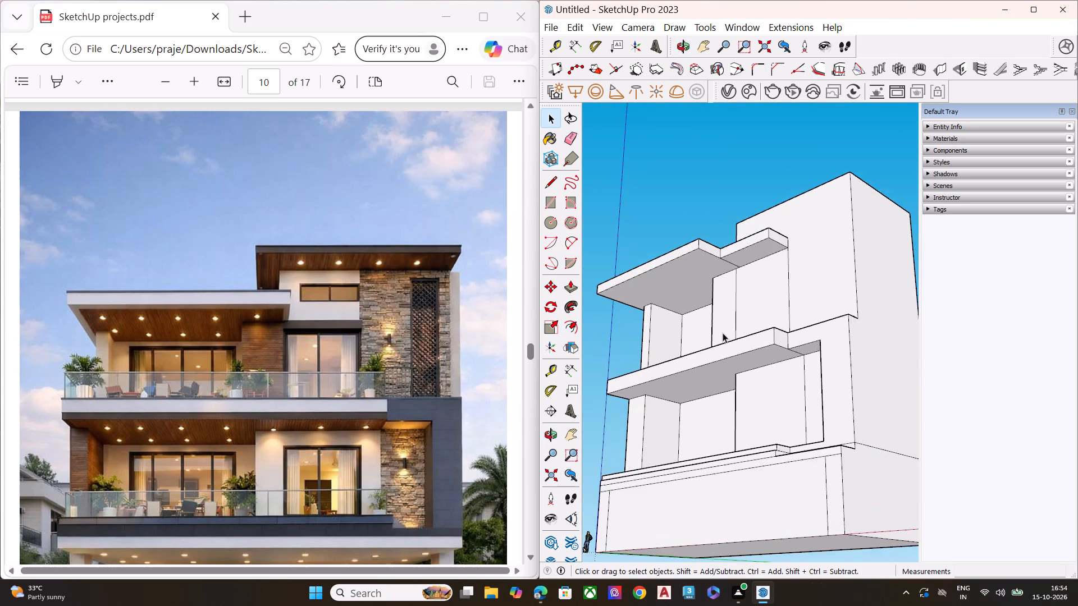
scroll(723, 333, up, 4)
click(737, 352)
key(p)
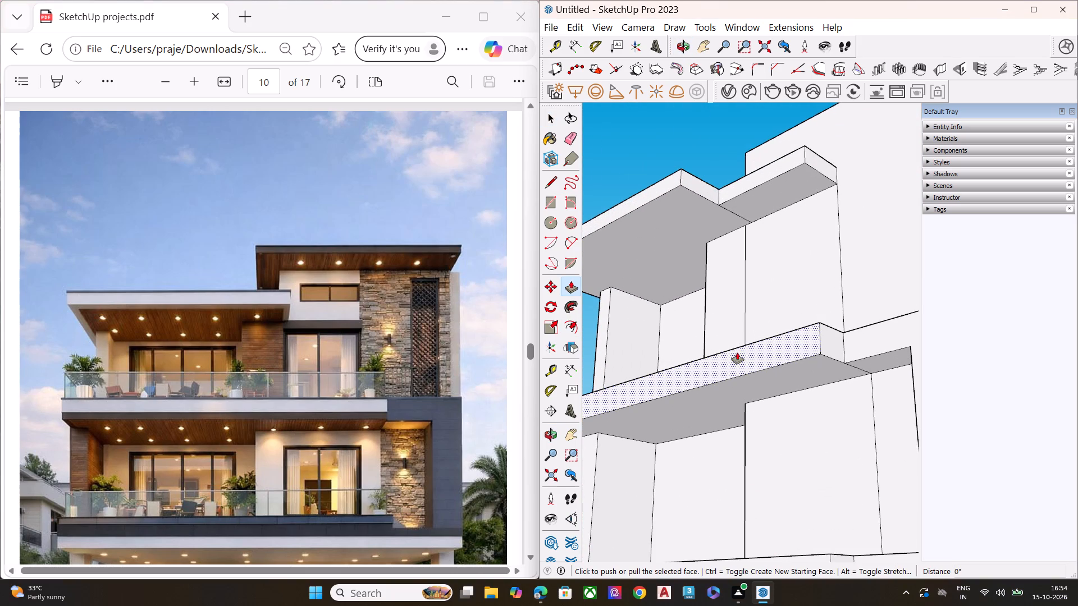
click(737, 352)
click(704, 348)
key(space)
scroll(758, 347, down, 8)
scroll(752, 358, up, 2)
scroll(752, 358, down, 1)
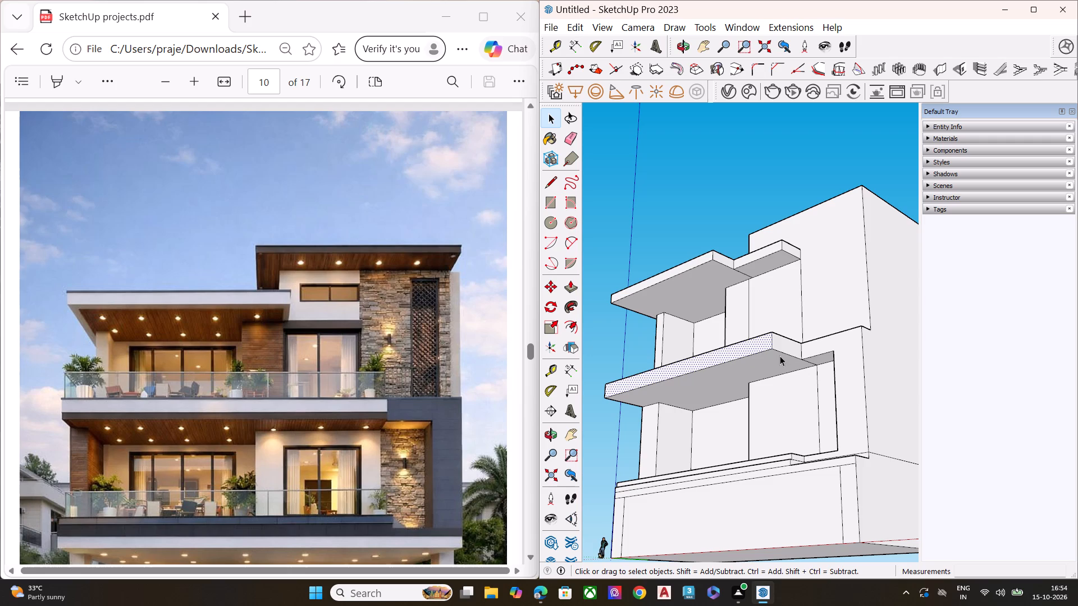
Erase the leftover seam edge on the middle slab's underside, beside the inner corner where the overhang steps back.
key(space)
middle_drag(857, 352, 862, 489)
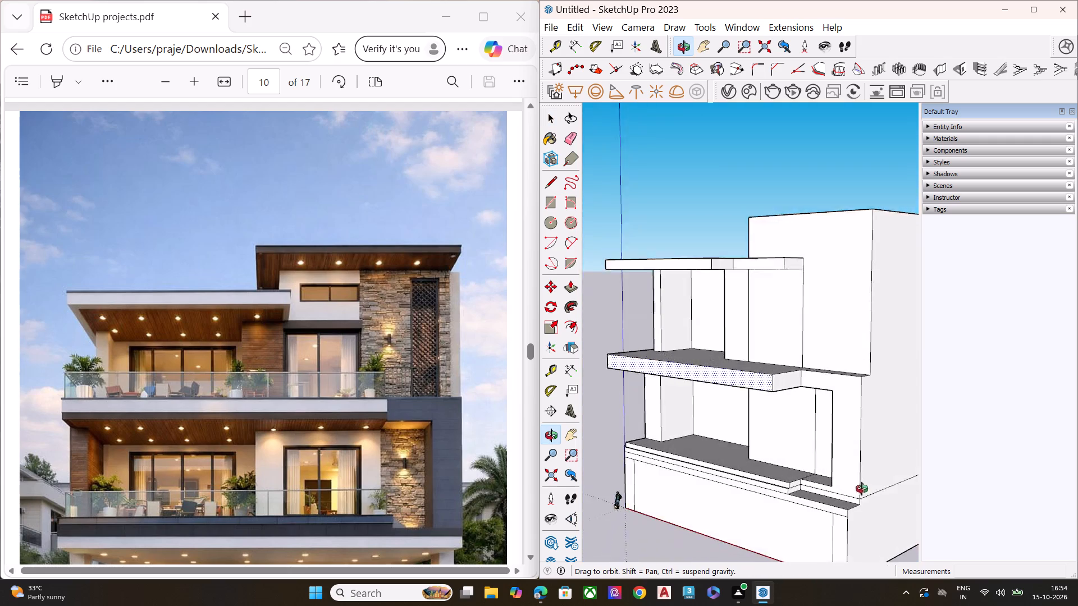
middle_drag(862, 489, 940, 324)
scroll(848, 333, up, 8)
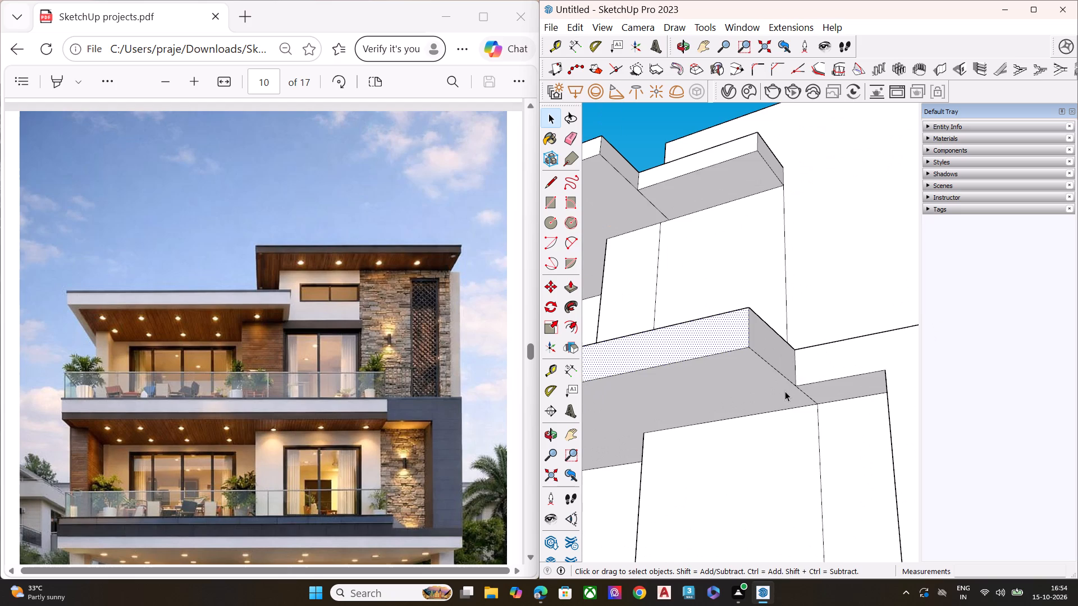
middle_drag(777, 385, 784, 342)
scroll(785, 342, up, 1)
click(810, 378)
click(809, 386)
click(810, 385)
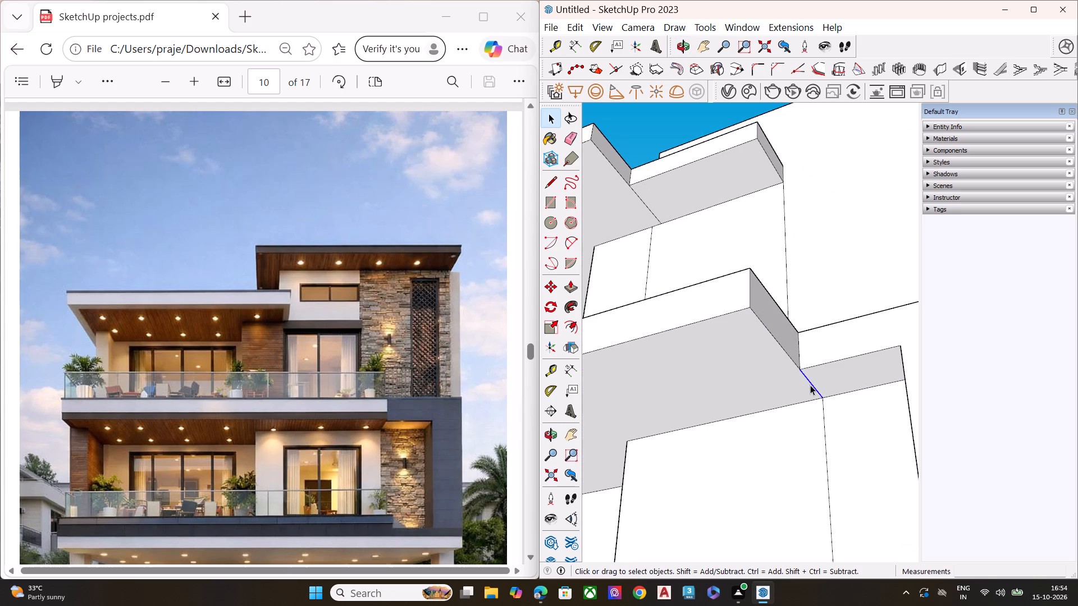
key(Delete)
Pull the merged underside of the middle balcony slab slightly downward to thicken the slab.
click(810, 385)
key(p)
click(810, 385)
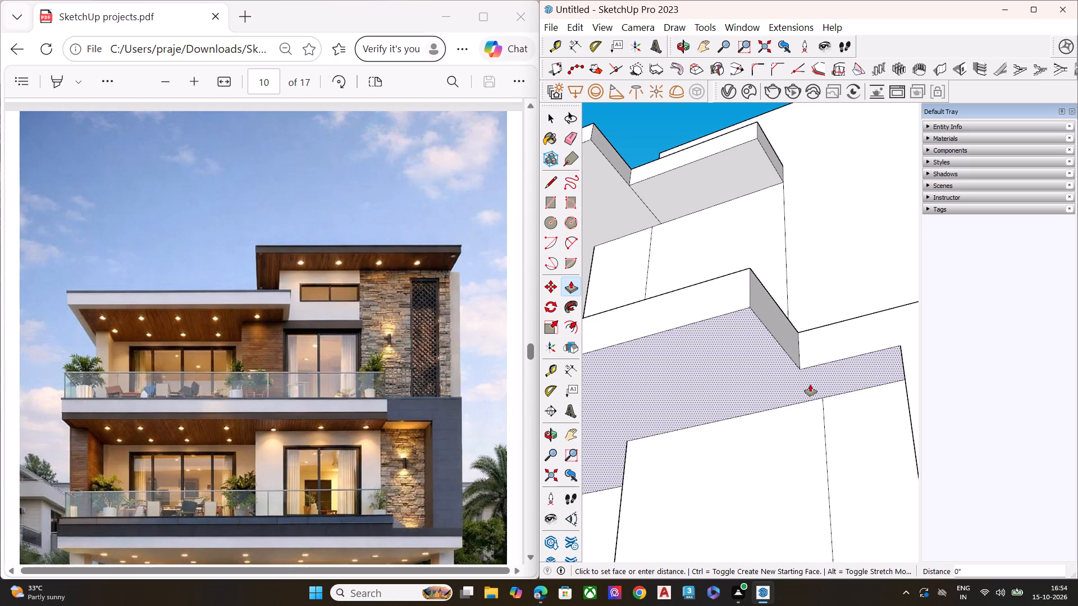
click(810, 397)
key(space)
scroll(826, 361, down, 7)
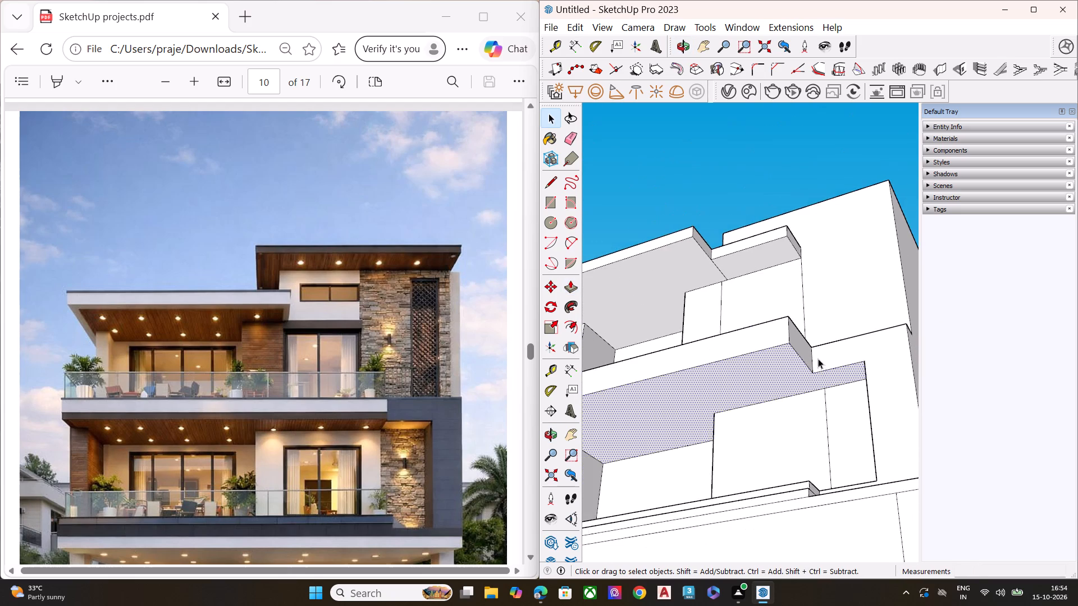
Examine the thickened middle slab and the whole front massing from below, above and the front against the reference image.
middle_drag(820, 363, 812, 459)
middle_click(812, 459)
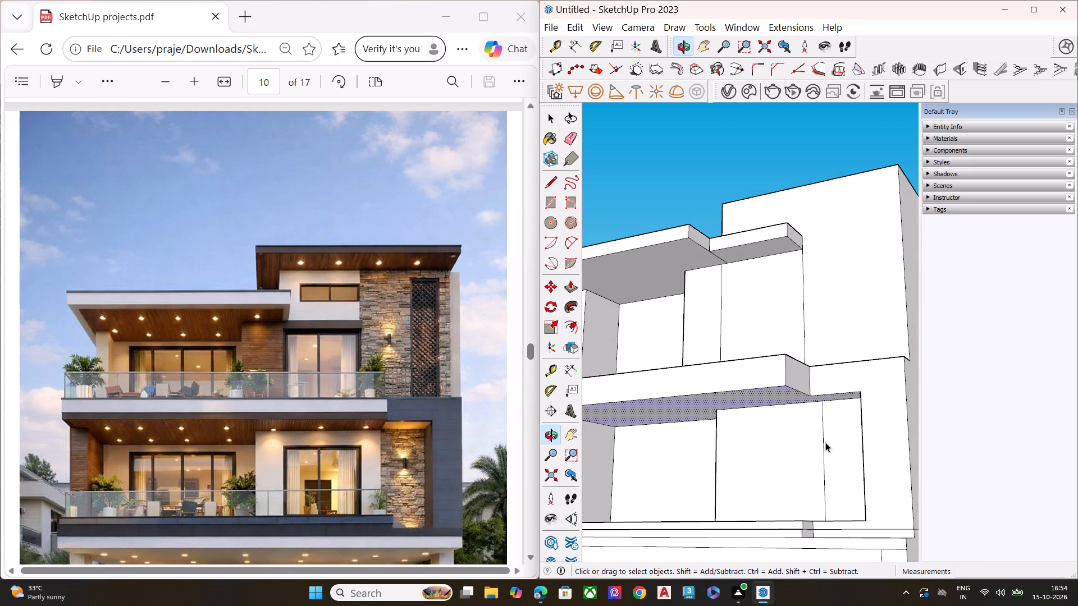
scroll(869, 396, down, 2)
scroll(869, 396, up, 1)
scroll(869, 396, down, 3)
click(830, 171)
middle_drag(755, 293, 941, 424)
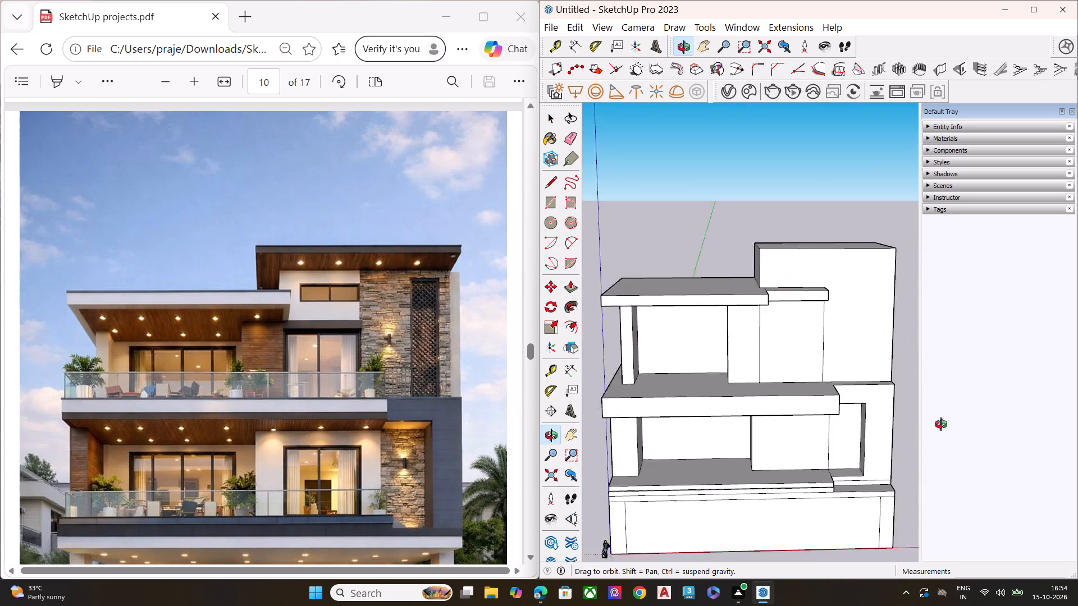
middle_drag(941, 424, 942, 424)
middle_drag(802, 421, 791, 360)
scroll(791, 360, up, 2)
scroll(748, 354, down, 5)
middle_drag(793, 424, 769, 409)
key(space)
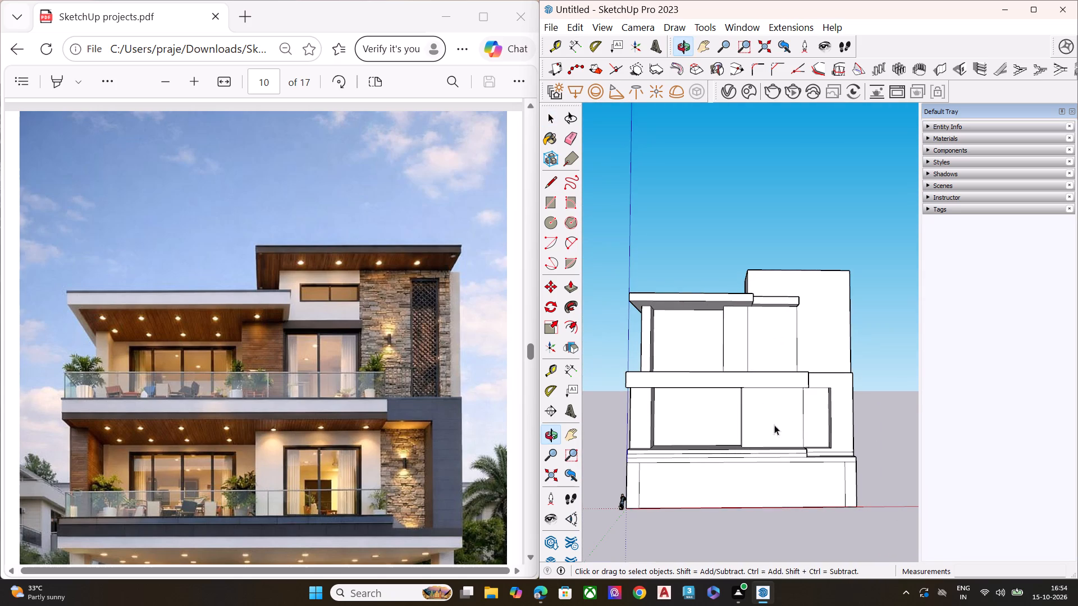
click(771, 518)
Save the model in the Documents folder as 13 Elevation pf G+2 Floor.
key(ctrl+s)
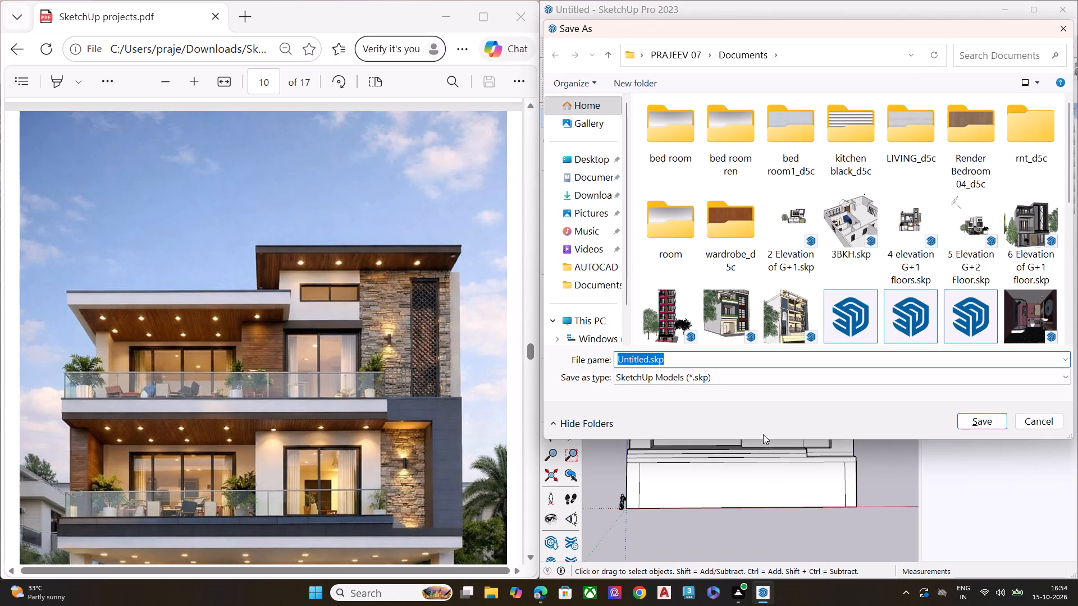
key(backslash)
key(BackSpace)
key(BackSpace)
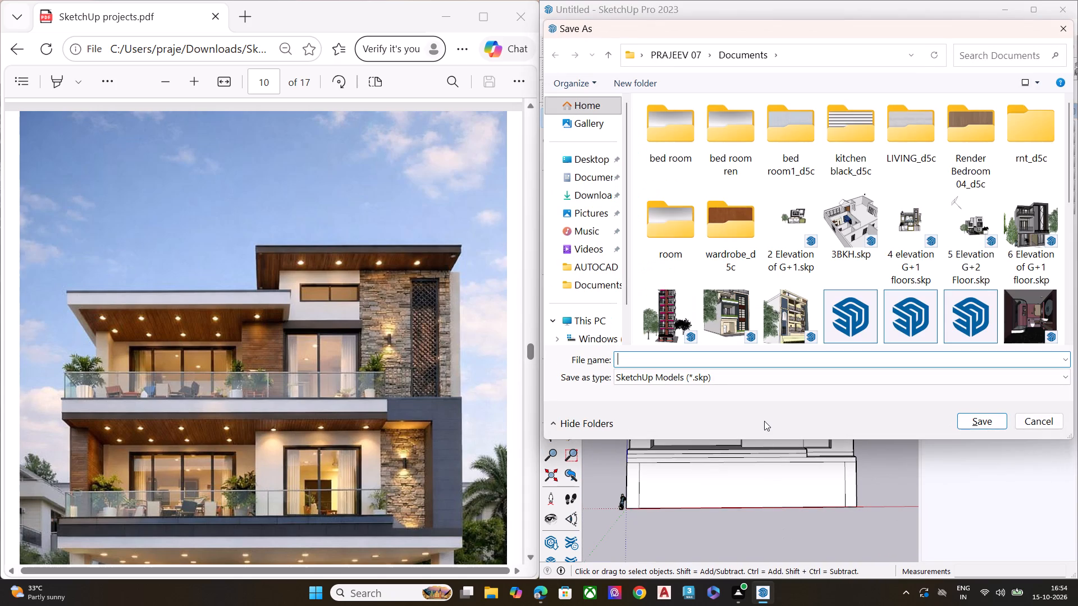
key(BackSpace)
text(13)
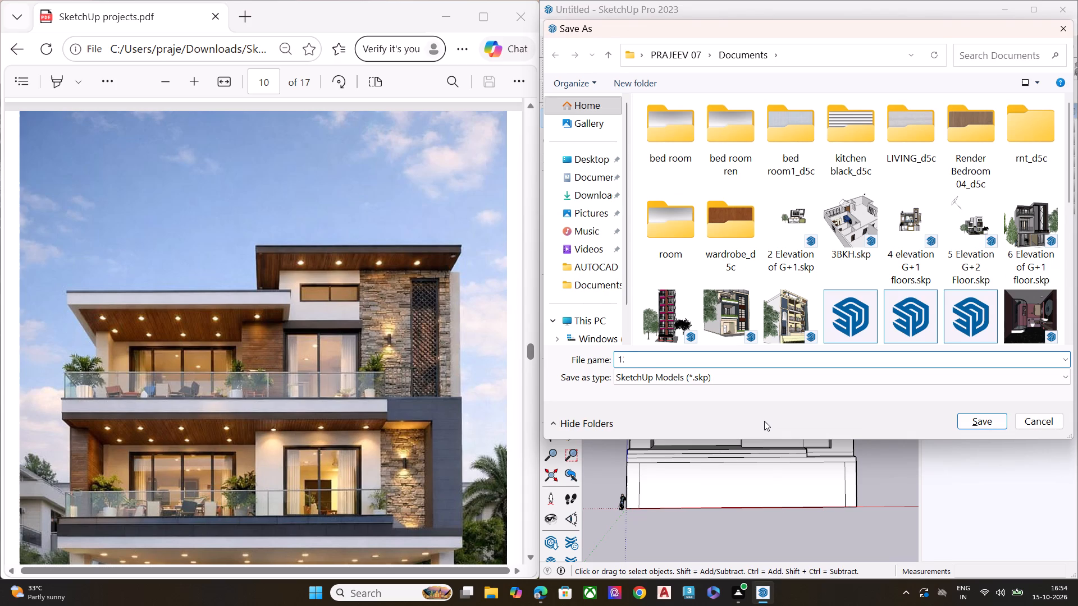
key(space)
key(shift+e)
key(BackSpace)
text(ELE)
key(BackSpace)
key(BackSpace)
text(le)
text(vation)
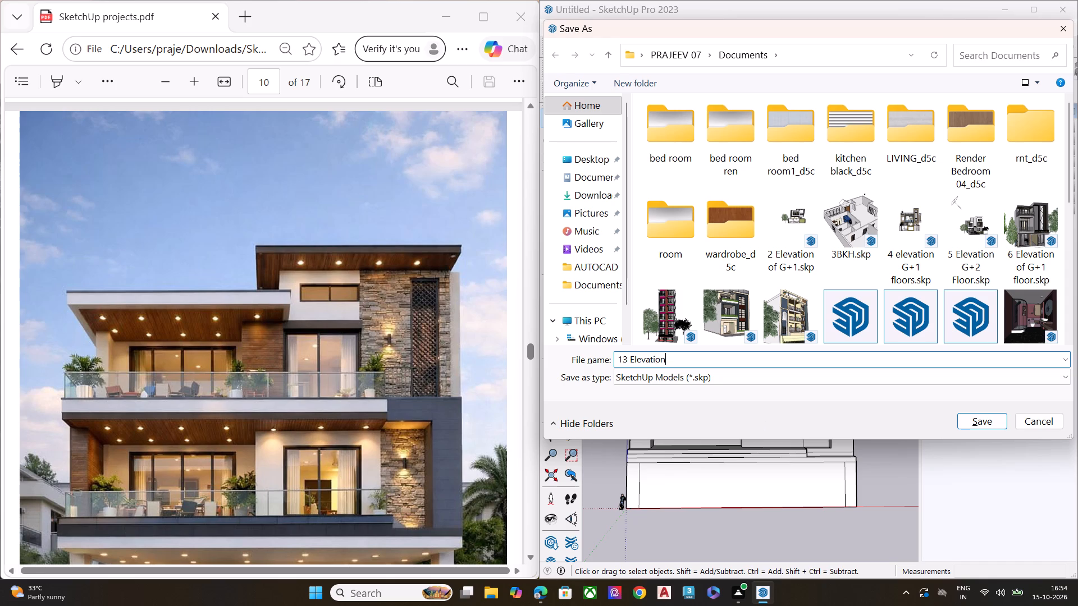
key(space)
text(pf)
key(space)
key(shift+g)
key(shift+plus)
text(2)
key(space)
key(f)
key(BackSpace)
text(Floor)
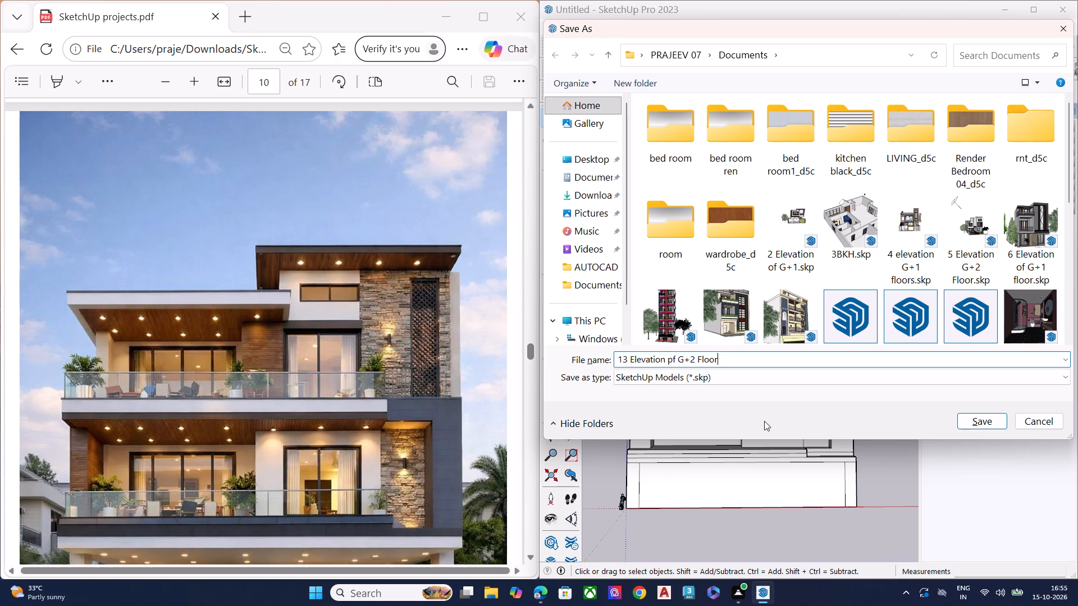
key(space)
key(Return)
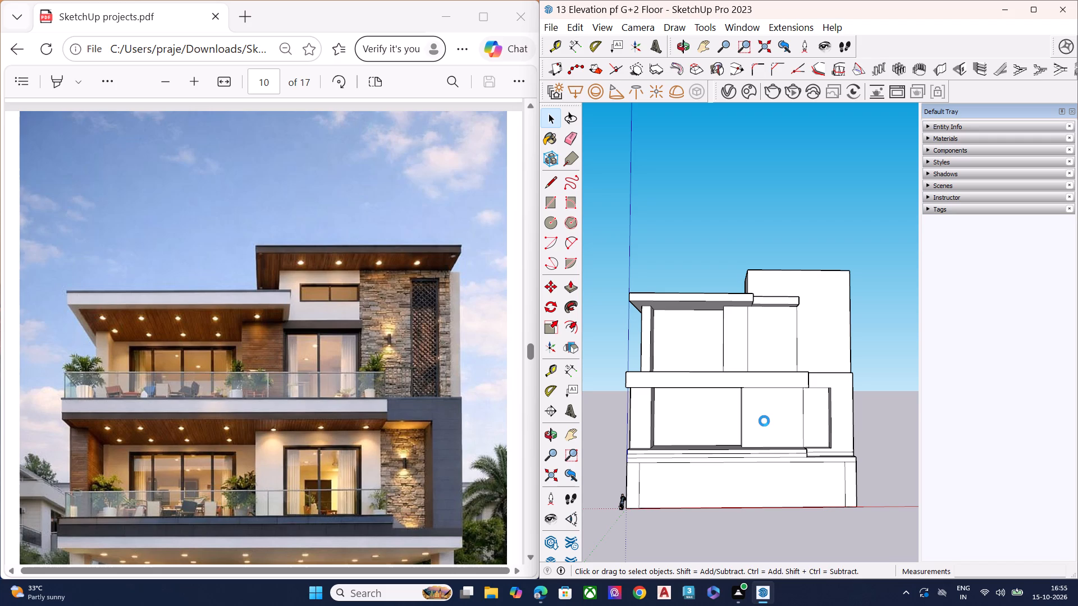
Examine the house's front massing from low and high angles against the reference image.
scroll(815, 344, down, 5)
middle_drag(837, 392, 741, 352)
scroll(741, 352, up, 5)
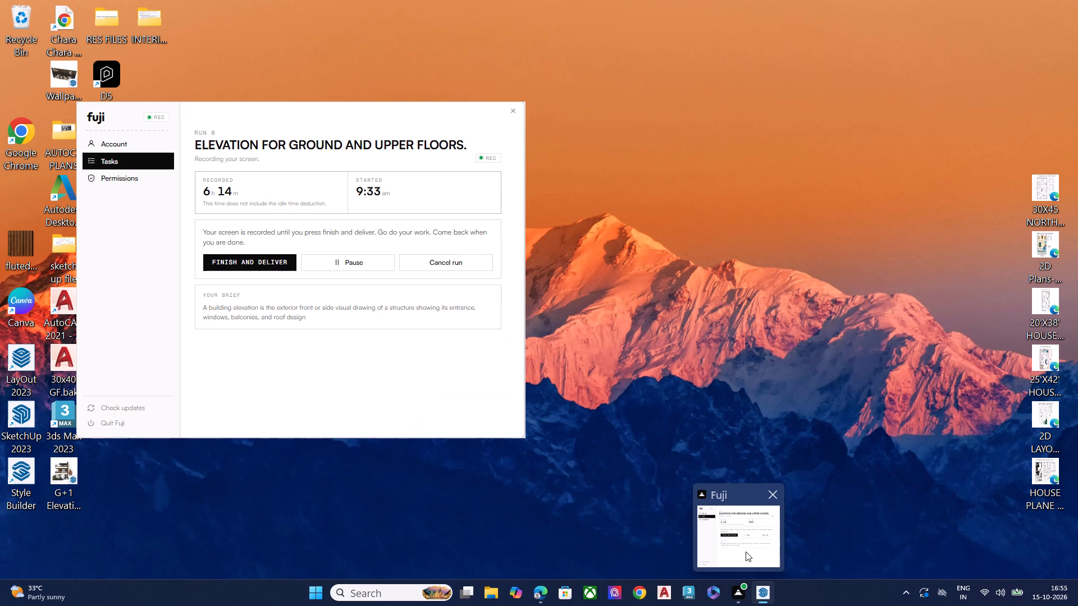
scroll(824, 427, down, 2)
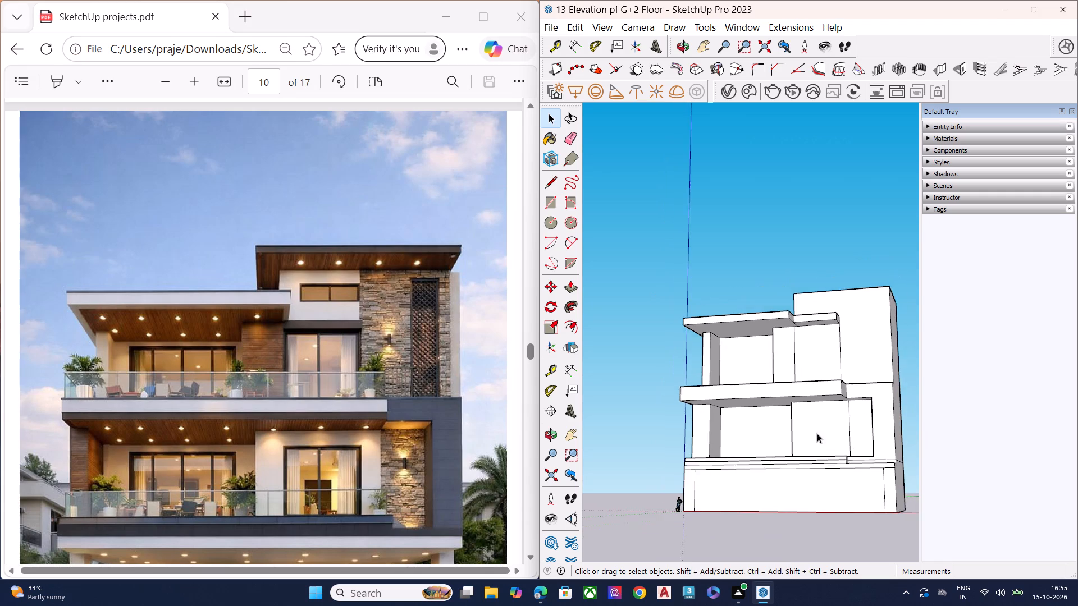
scroll(817, 433, down, 1)
middle_drag(847, 429, 707, 559)
scroll(830, 450, up, 7)
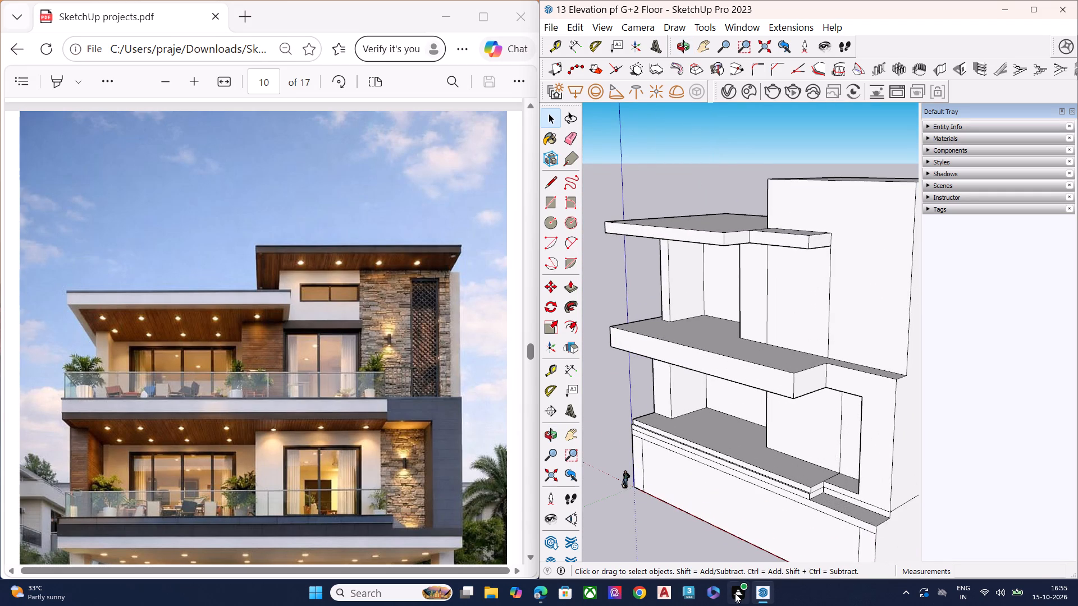
scroll(719, 451, down, 5)
middle_drag(771, 475, 835, 412)
Pull the lower balcony floor slab's front face forward about 5 5/8", flush with the band directly beneath it.
scroll(787, 486, up, 8)
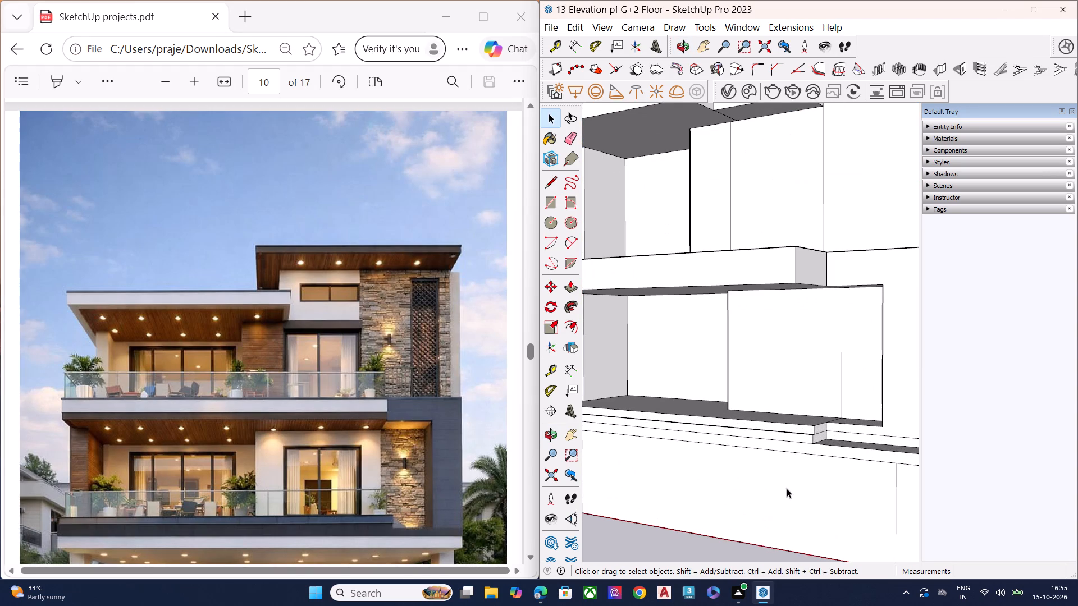
scroll(820, 434, up, 2)
scroll(820, 434, down, 1)
scroll(819, 434, up, 3)
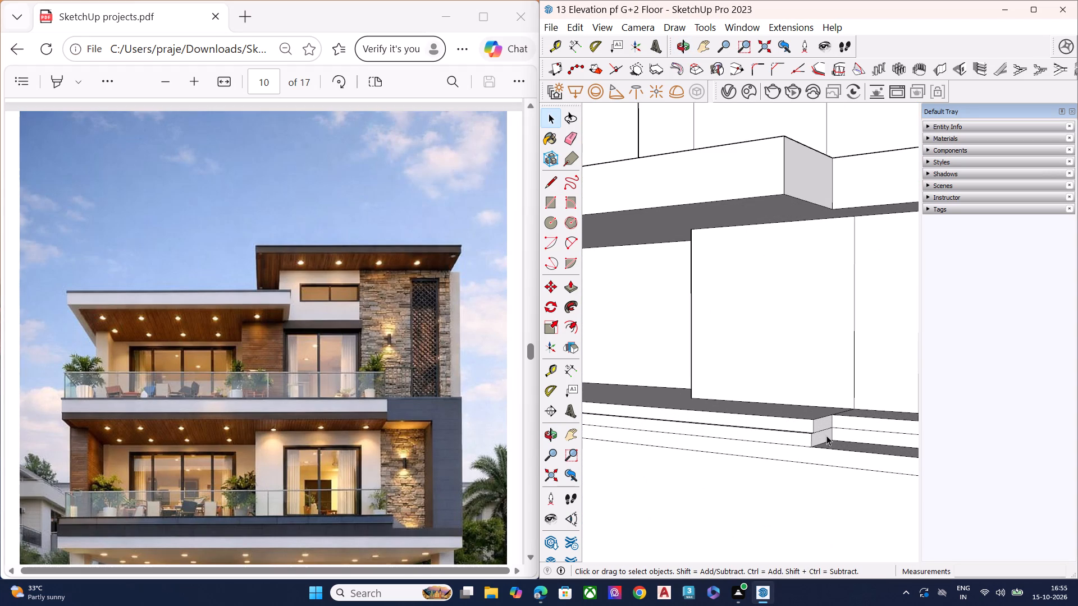
scroll(825, 428, up, 9)
scroll(798, 440, down, 1)
middle_drag(798, 440, 762, 503)
click(773, 450)
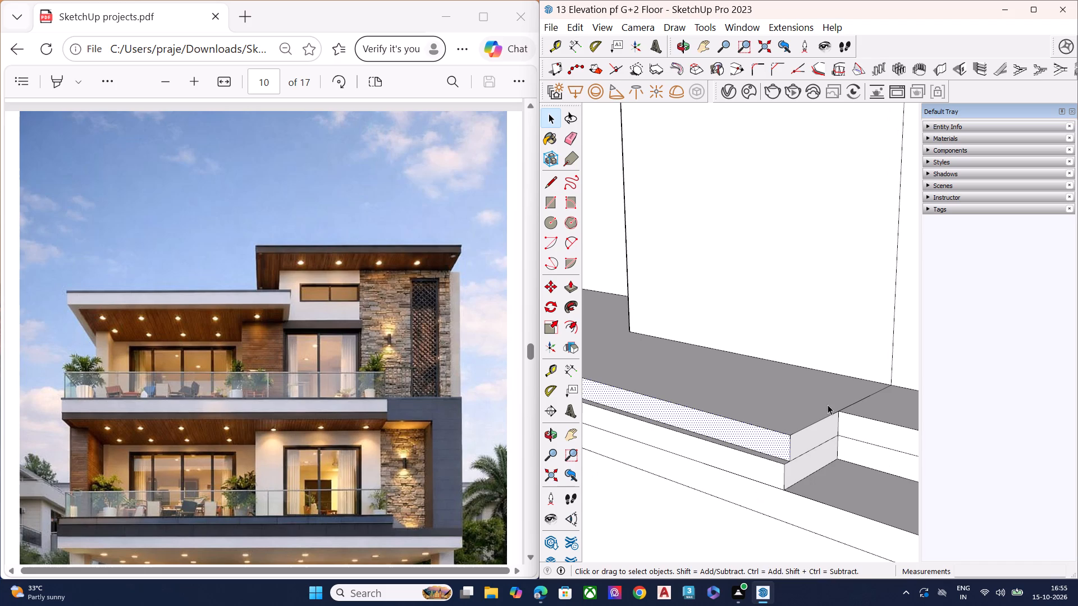
key(p)
click(791, 454)
click(782, 463)
key(space)
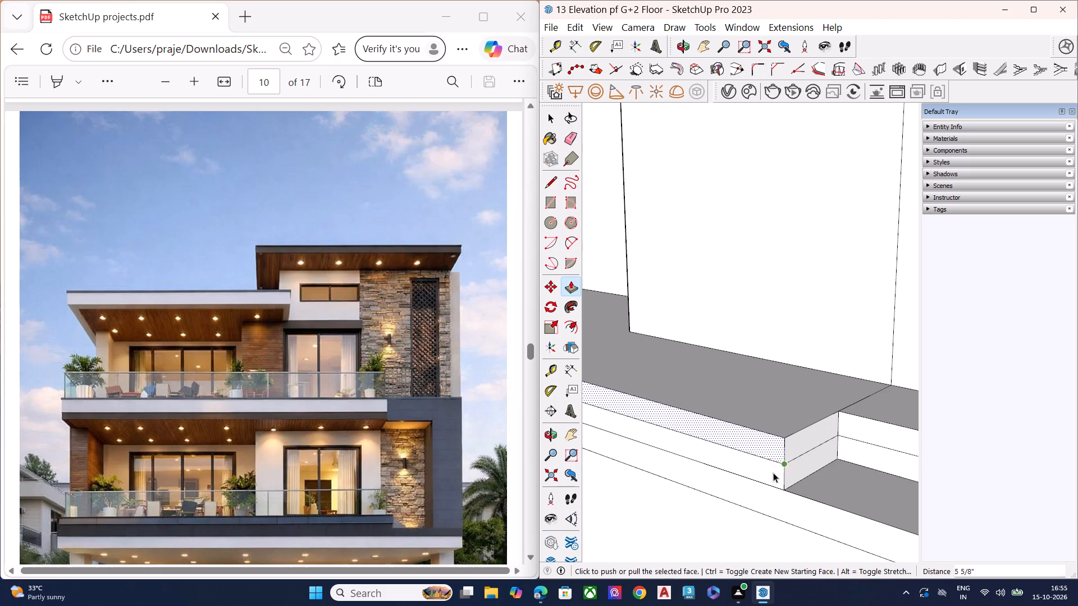
middle_drag(756, 458, 753, 402)
scroll(753, 402, down, 6)
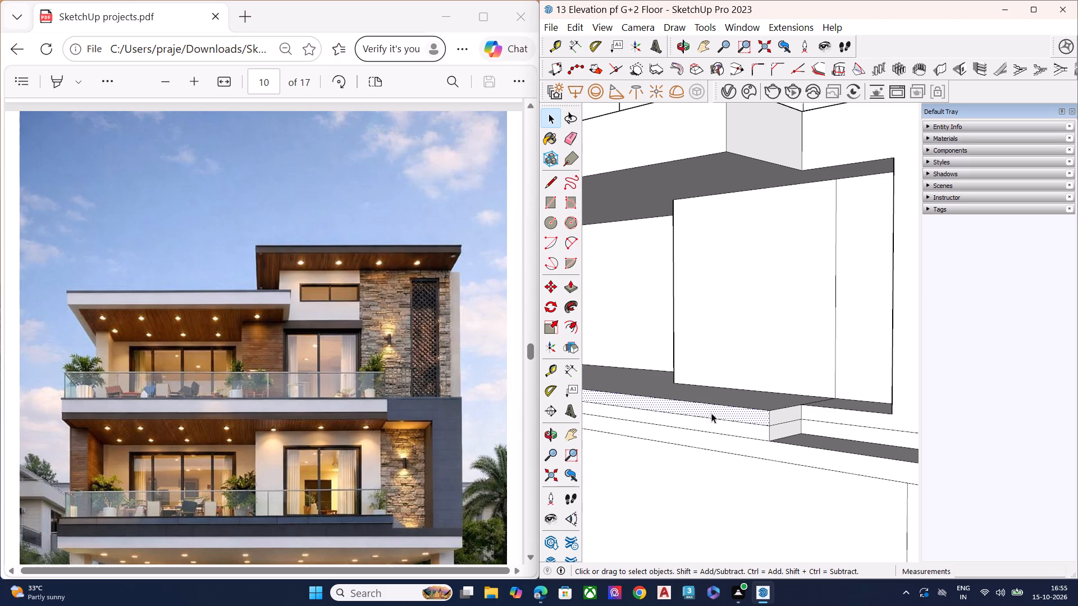
Examine the lower balcony recess and the whole front massing from low and front angles against the reference image.
scroll(673, 412, down, 8)
scroll(730, 380, down, 2)
scroll(730, 380, up, 1)
scroll(730, 380, down, 5)
middle_drag(696, 440, 828, 380)
scroll(680, 449, up, 6)
scroll(686, 449, down, 4)
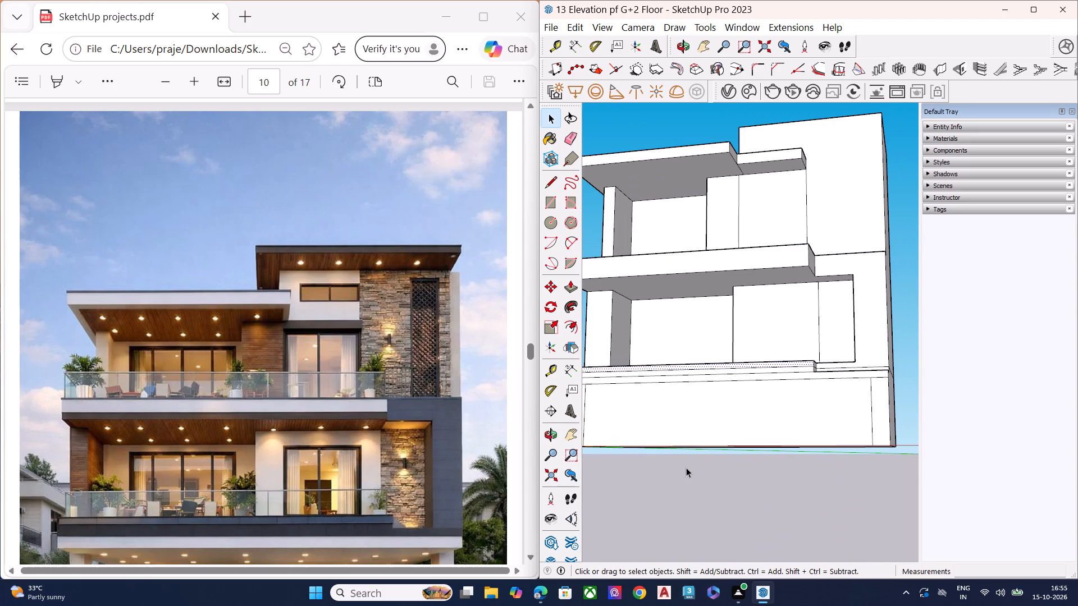
middle_drag(696, 437, 668, 412)
scroll(695, 436, down, 1)
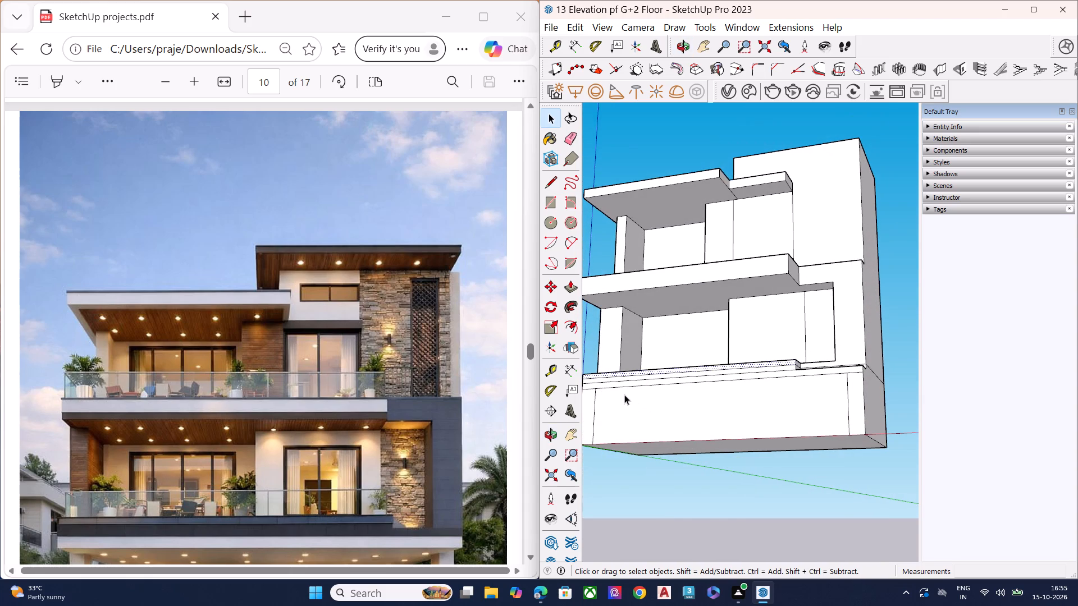
middle_drag(623, 355, 723, 417)
scroll(610, 334, up, 5)
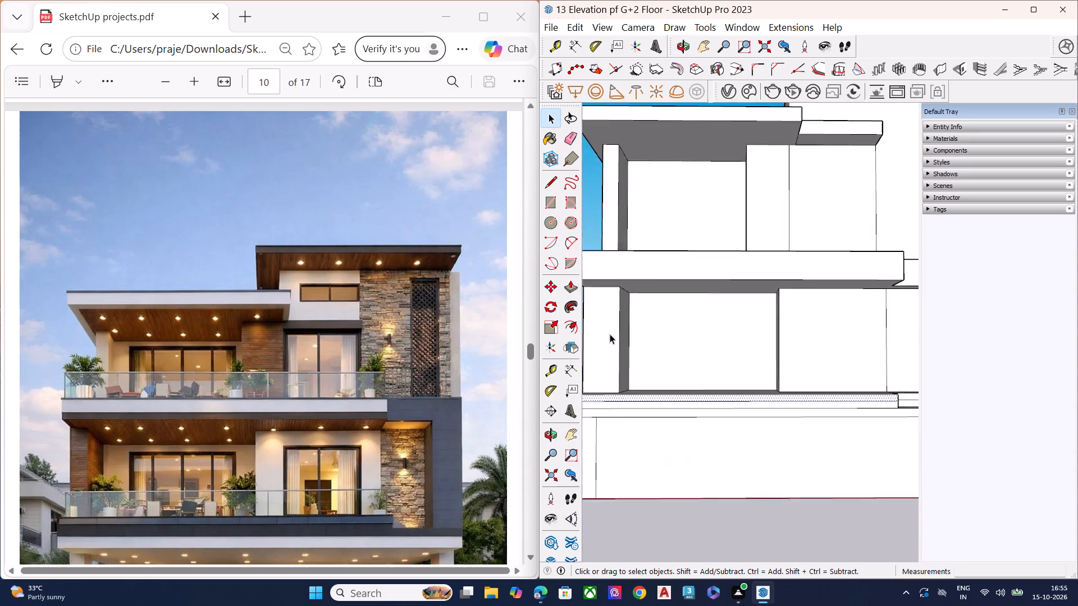
scroll(610, 334, up, 3)
scroll(652, 330, down, 6)
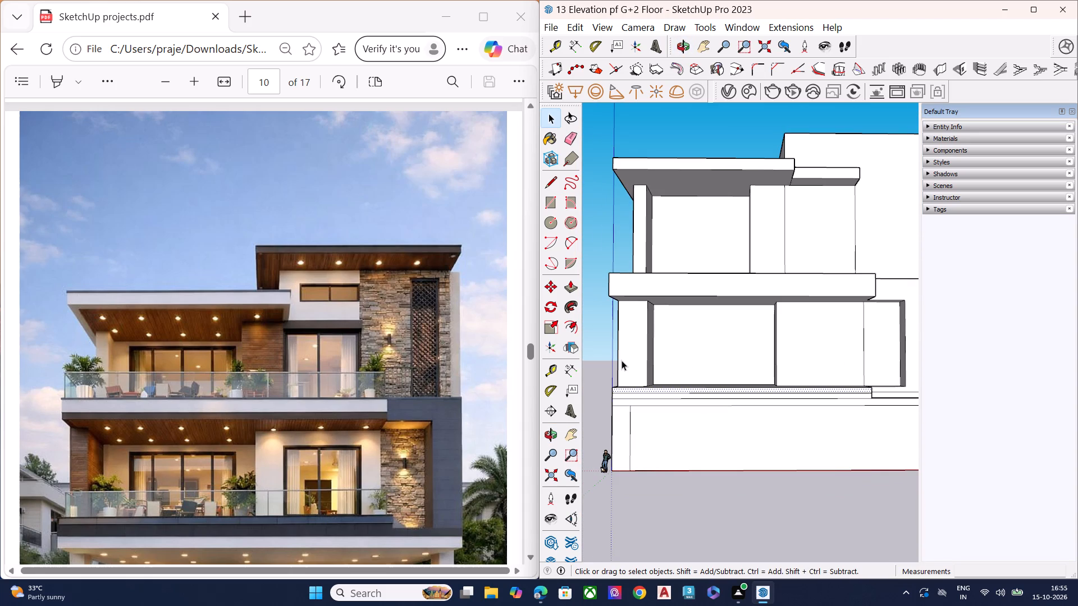
scroll(625, 339, up, 6)
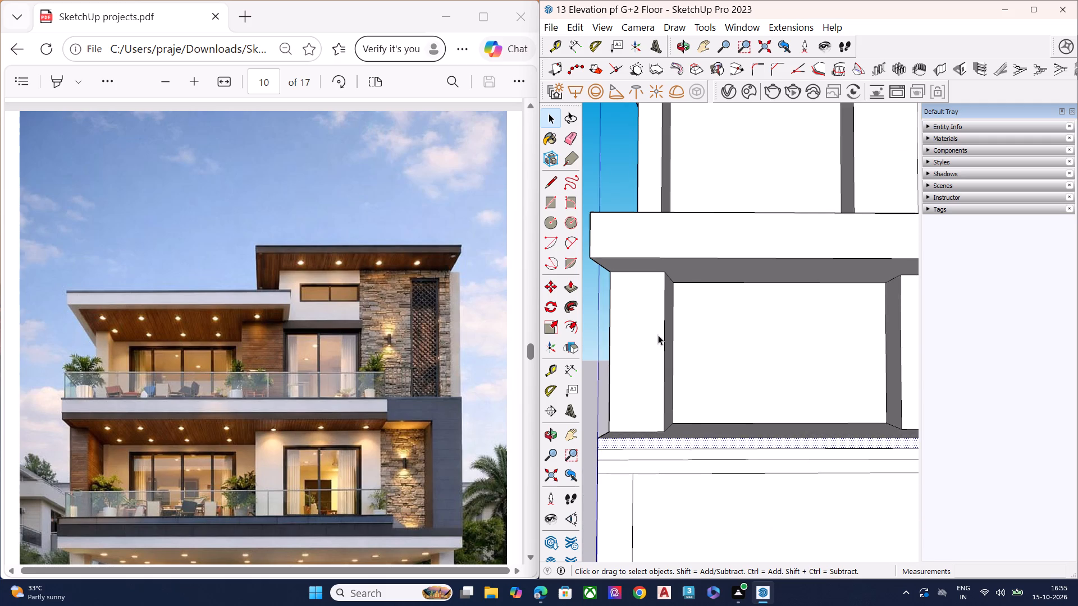
Narrow the lower balcony's left-hand column by pushing its inner side face back about 3' 8".
middle_drag(658, 335, 597, 358)
click(674, 339)
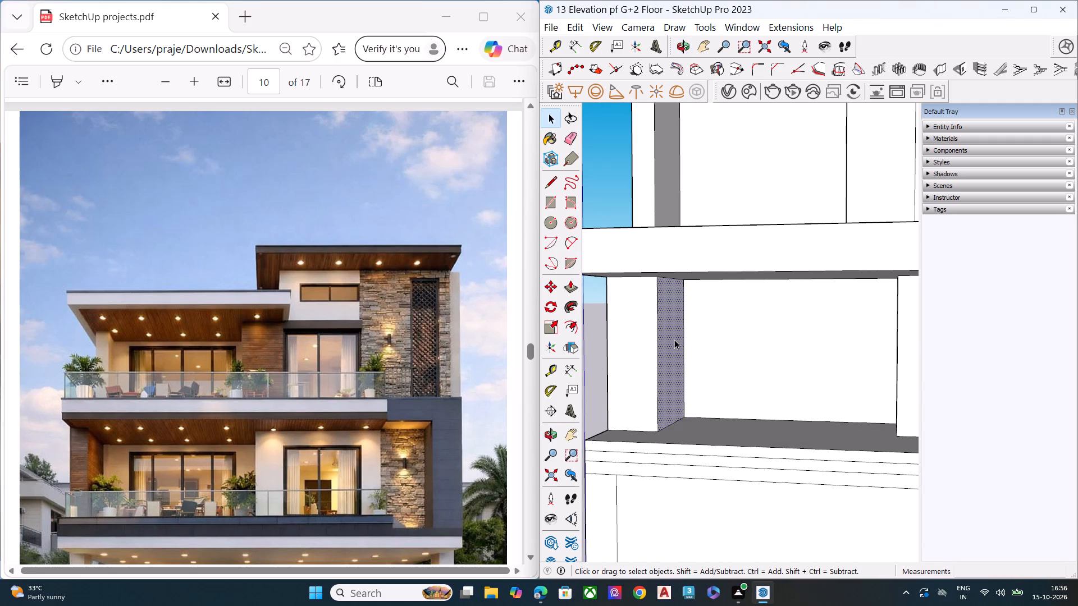
key(p)
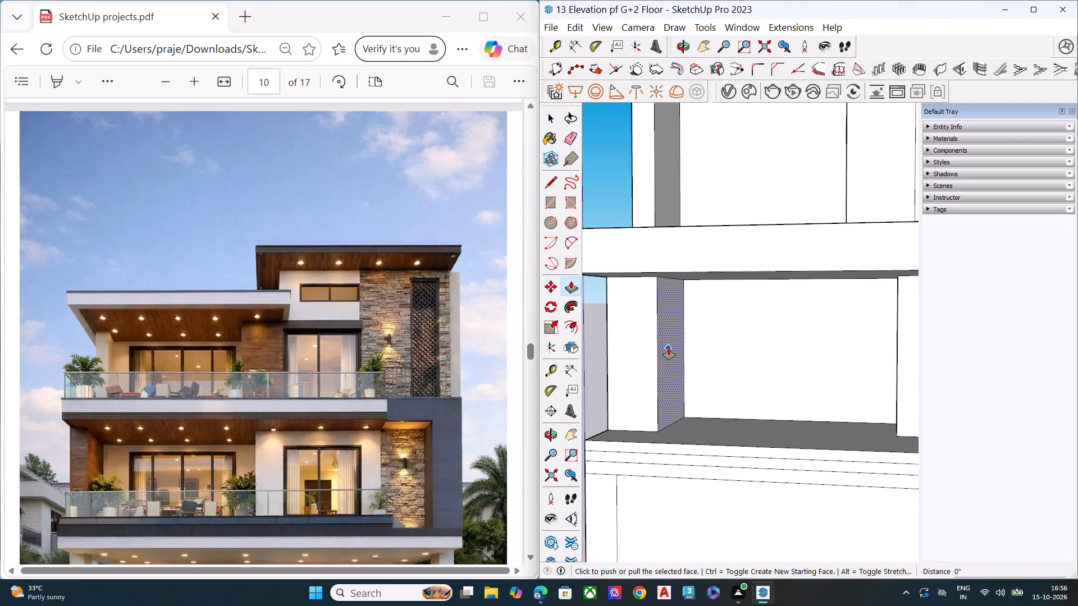
click(669, 348)
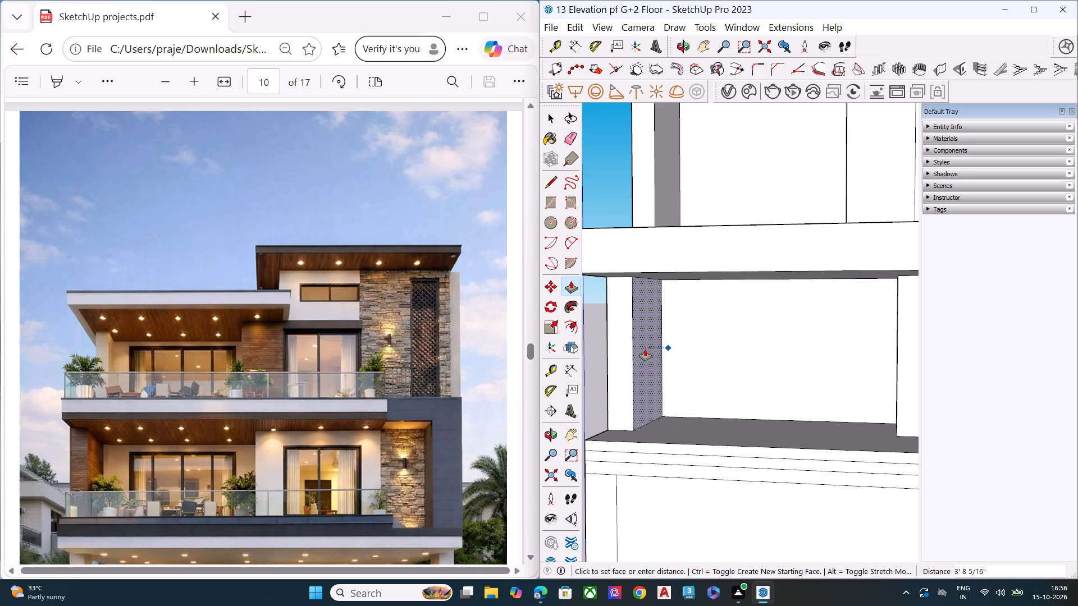
click(645, 349)
Widen the upper balcony's left-hand column by about 11", and trim its inner side face back slightly.
scroll(657, 263, down, 7)
scroll(698, 259, up, 6)
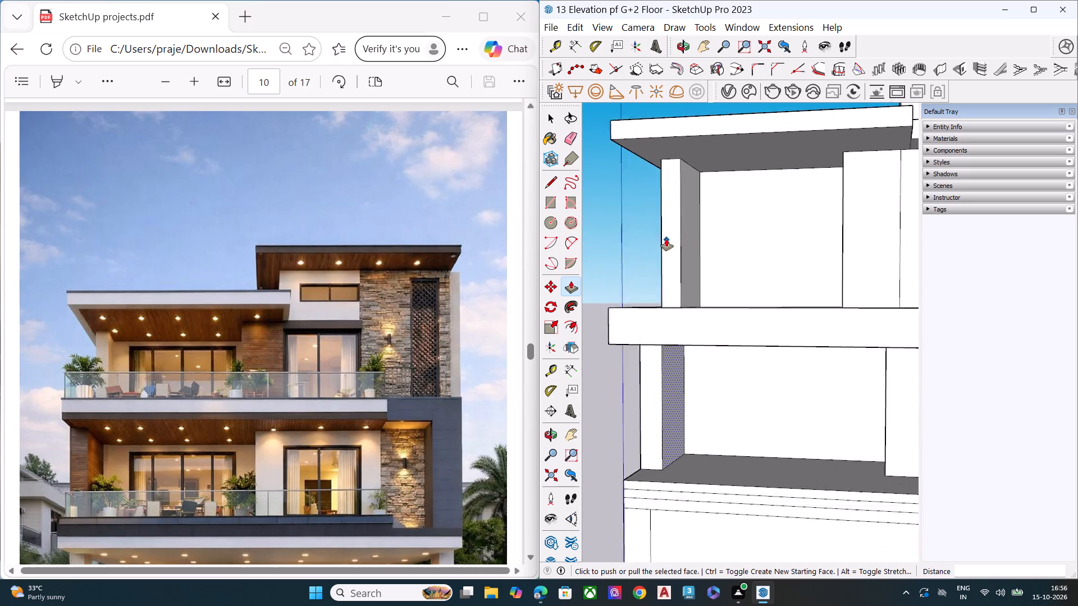
scroll(666, 239, up, 2)
click(696, 239)
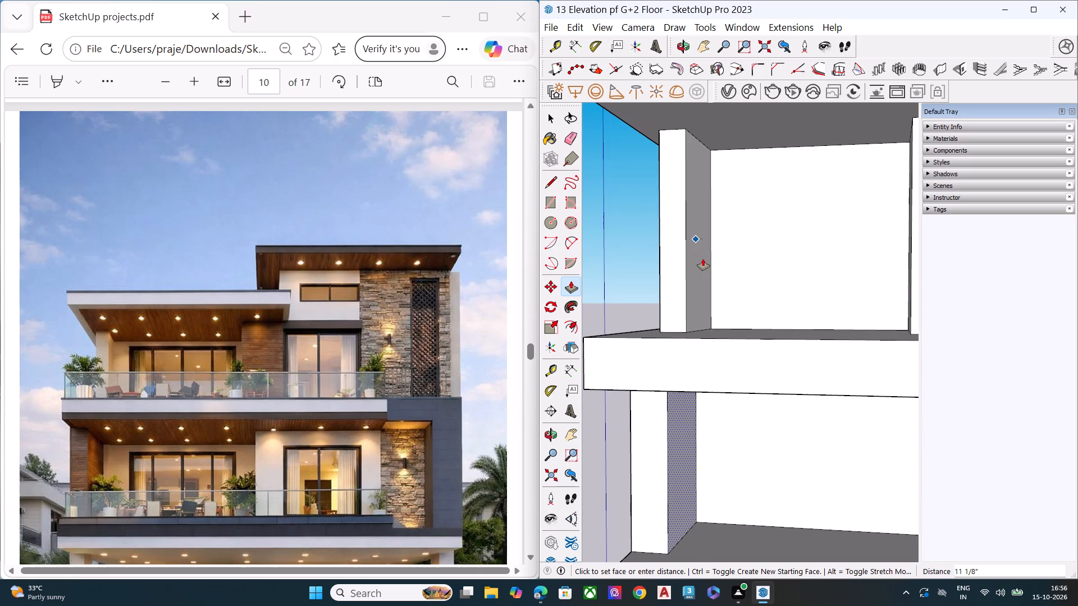
click(702, 259)
key(space)
click(702, 259)
key(p)
click(702, 259)
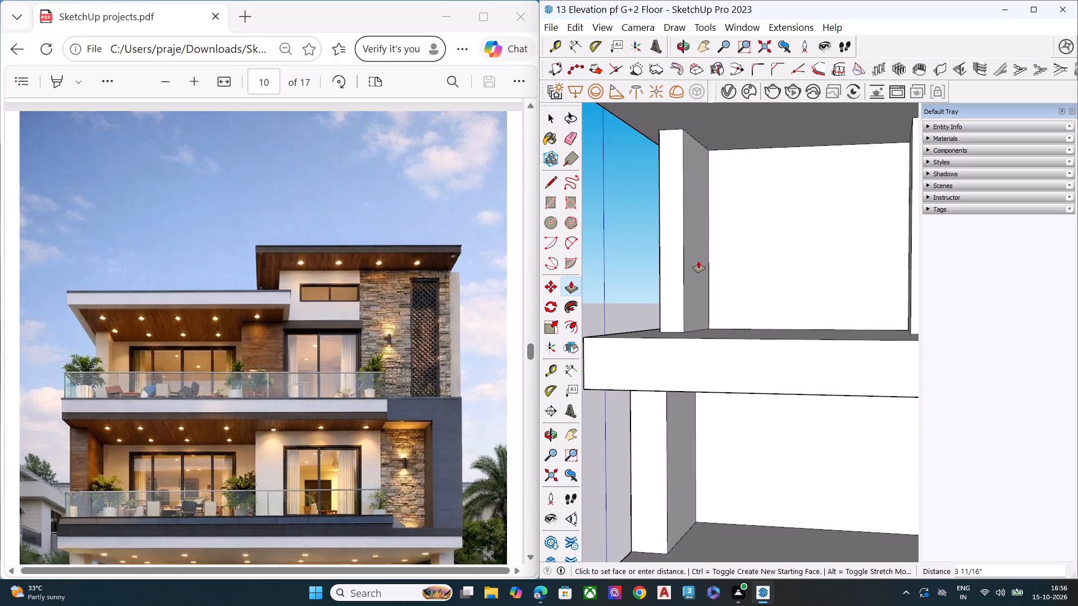
click(696, 261)
key(space)
click(635, 264)
Pull the upper balcony's left-hand column inner side face outward about 4 1/4".
scroll(631, 267, down, 7)
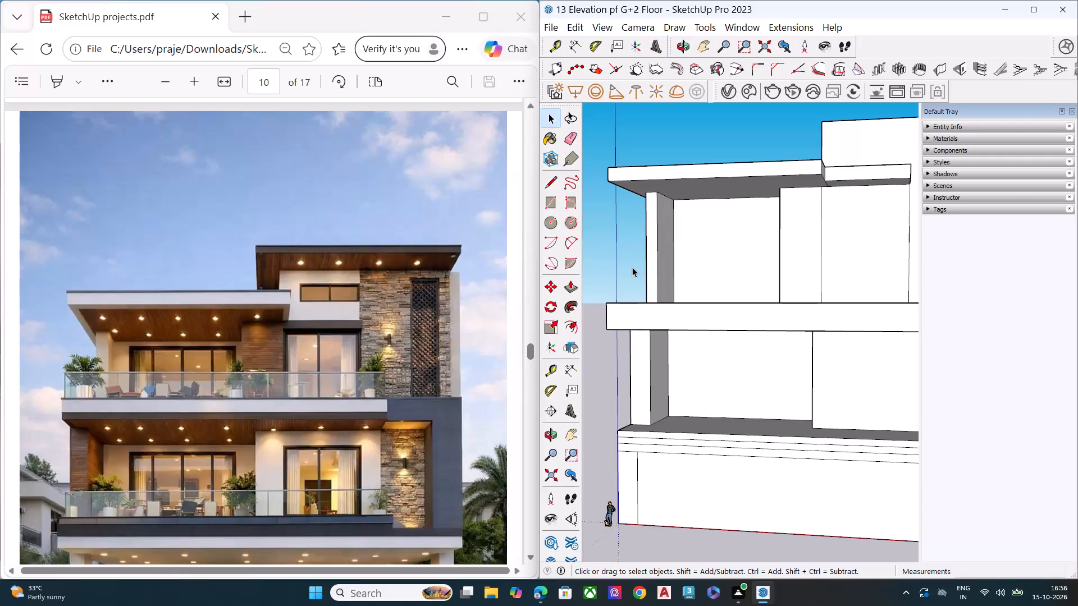
scroll(660, 344, down, 4)
middle_drag(669, 416, 710, 419)
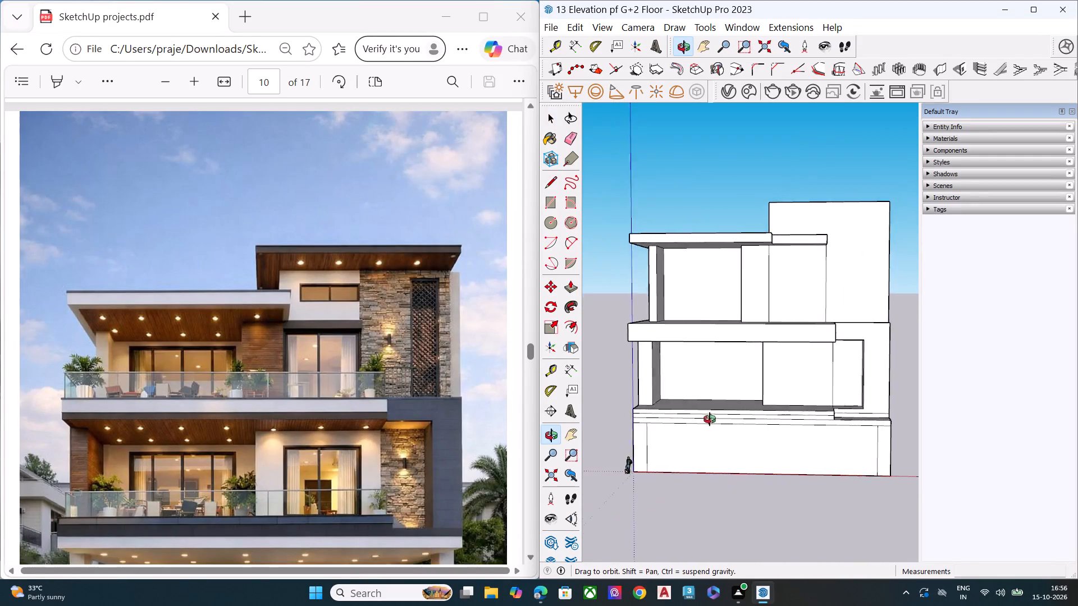
middle_drag(710, 419, 755, 415)
scroll(715, 418, down, 1)
scroll(677, 277, up, 8)
middle_drag(672, 307, 599, 321)
scroll(647, 311, up, 4)
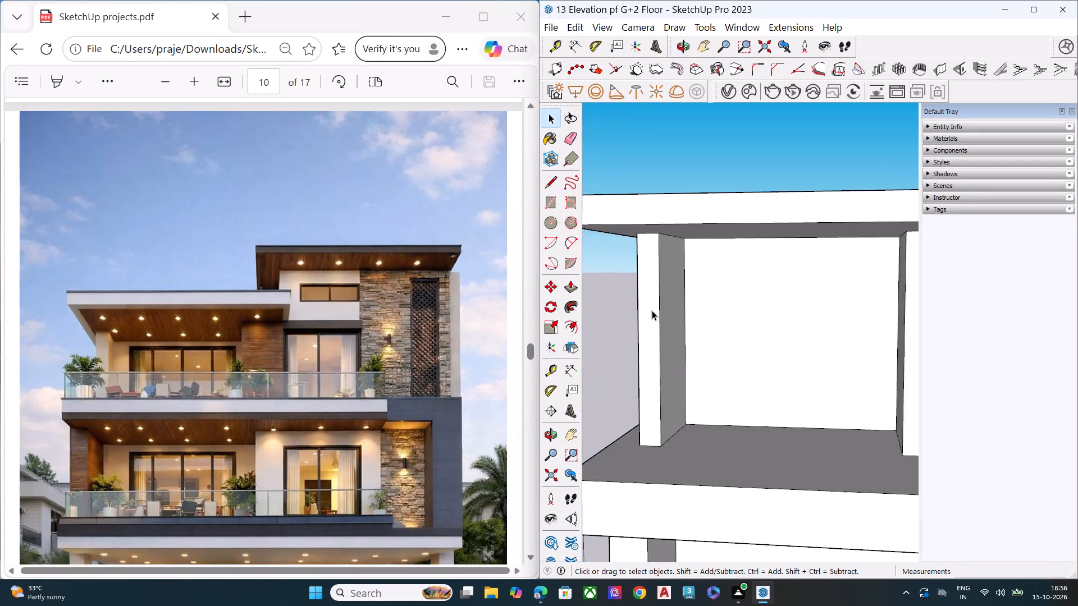
scroll(652, 310, up, 1)
click(673, 323)
key(p)
click(675, 325)
click(679, 328)
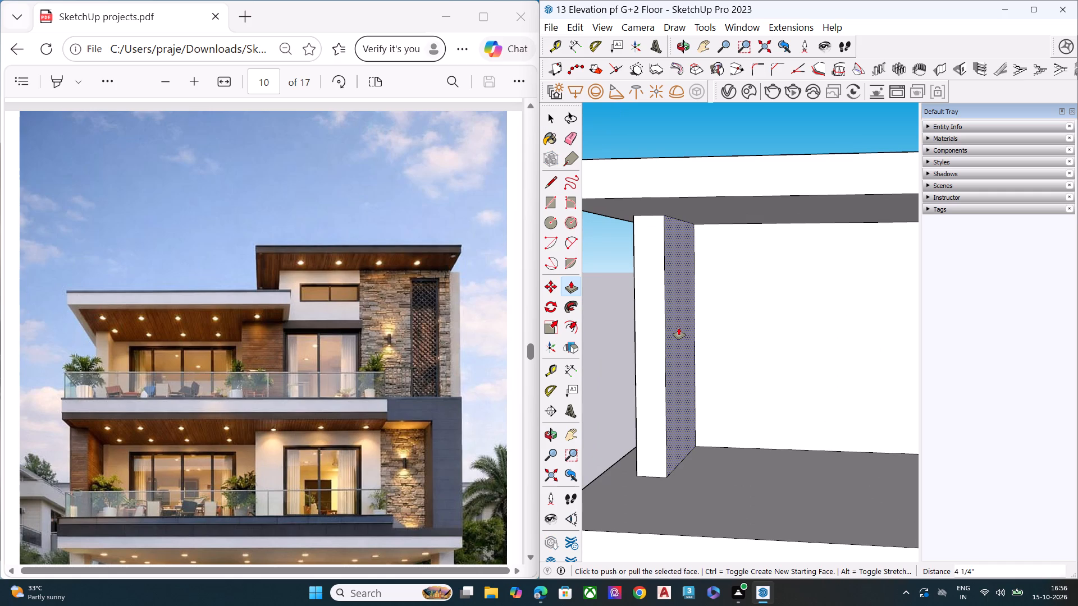
key(space)
click(621, 351)
Examine the two balcony columns, the roof slabs and the raised tower from the front and side against the reference image.
scroll(617, 353, down, 3)
scroll(607, 359, up, 2)
scroll(605, 360, down, 4)
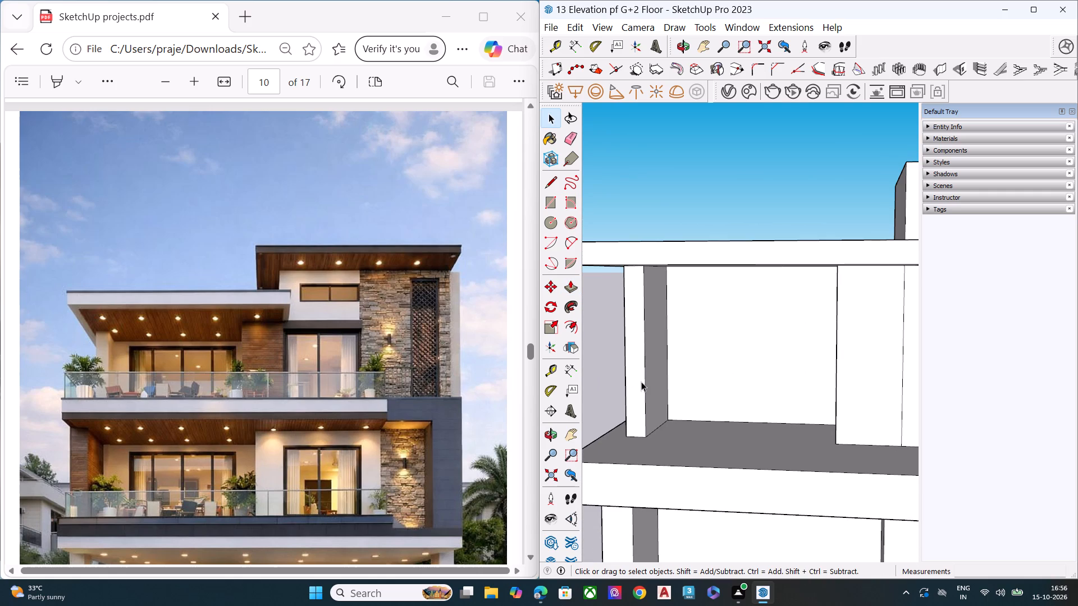
scroll(647, 391, down, 1)
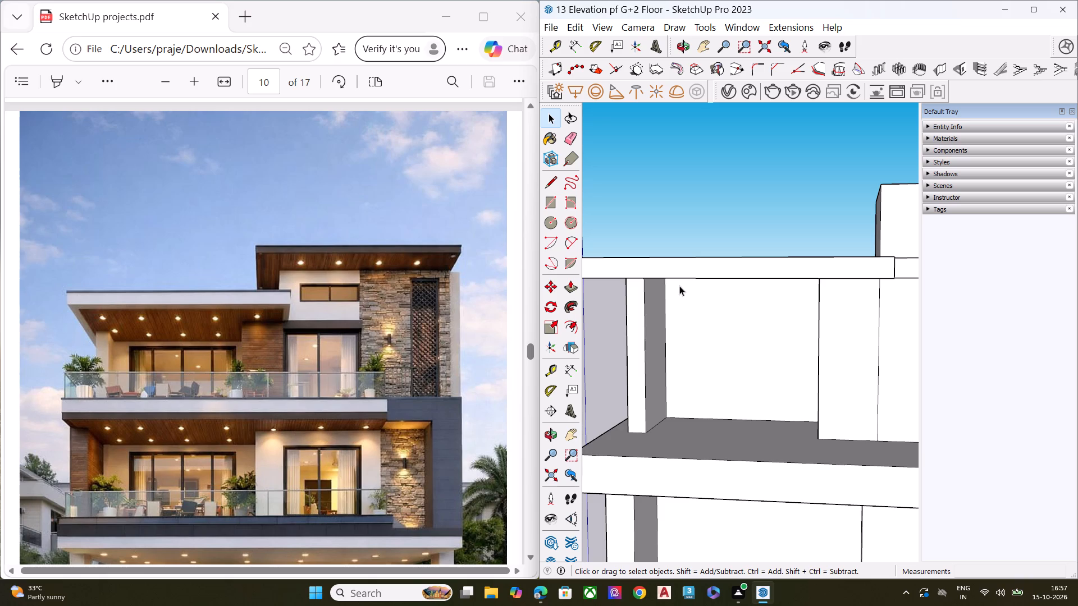
scroll(657, 287, down, 9)
middle_drag(671, 337, 751, 288)
double_click(707, 217)
click(809, 211)
click(830, 218)
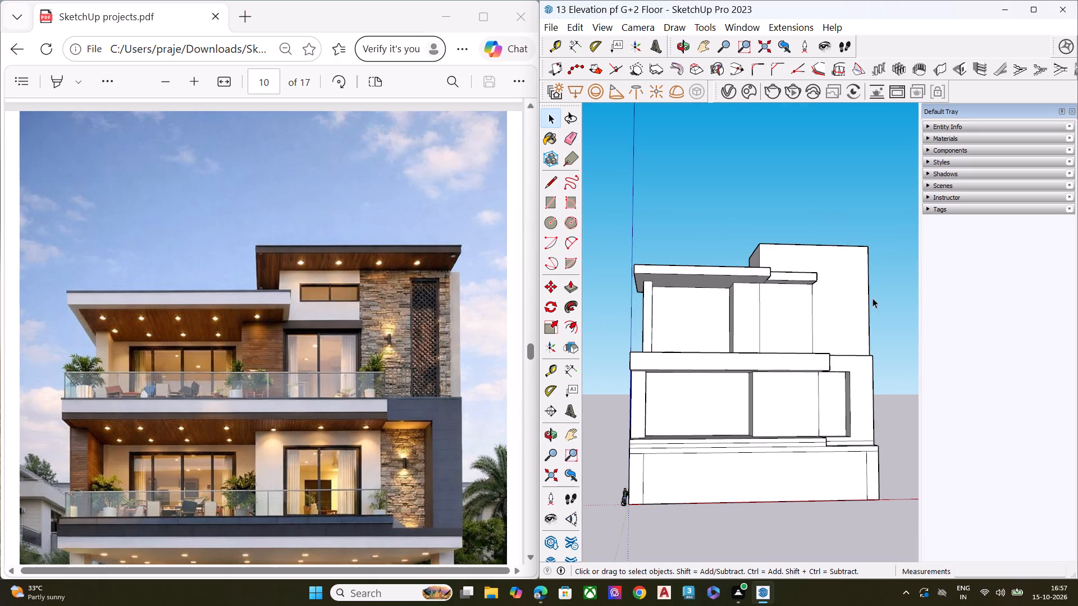
scroll(866, 350, down, 1)
middle_drag(862, 375, 623, 435)
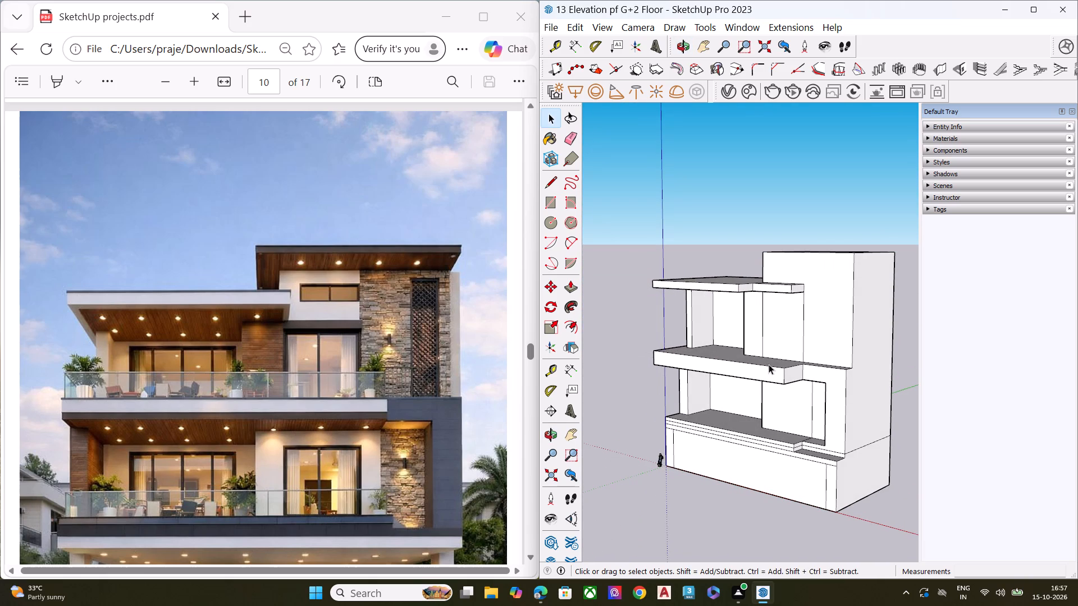
scroll(794, 325, up, 7)
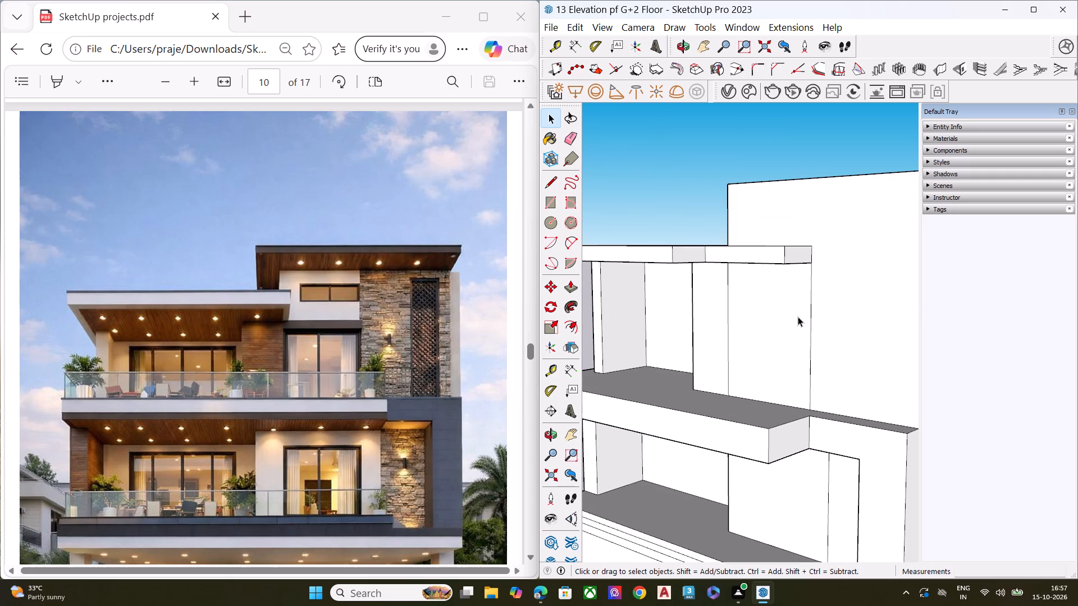
scroll(710, 249, up, 6)
Push the raised tower's left side face inward about 1' 4 7/16", in line with the edge between the stepped roof slabs.
middle_drag(666, 266, 719, 291)
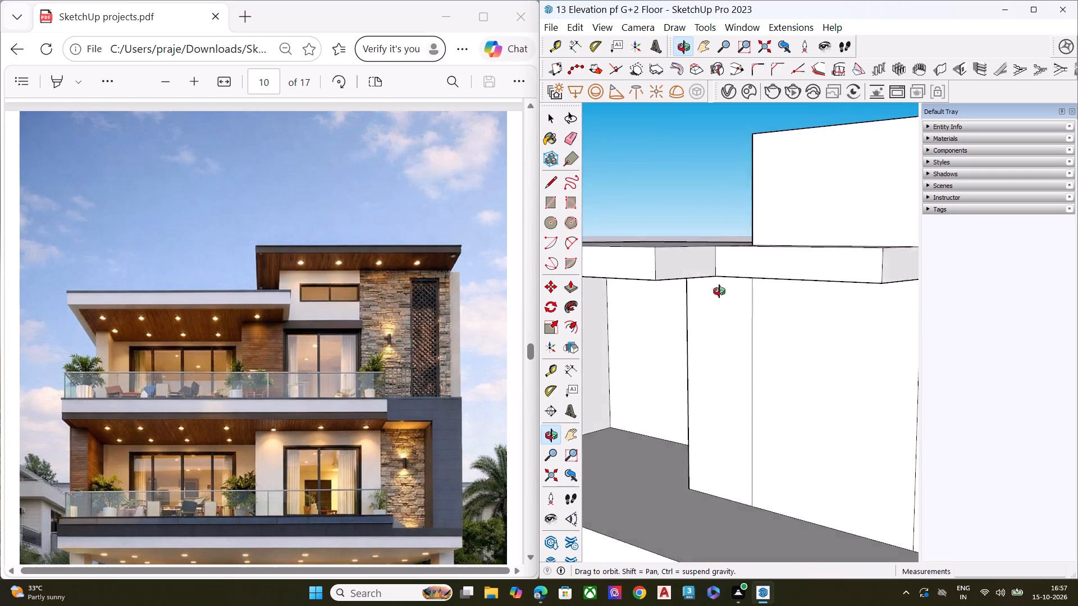
middle_drag(719, 291, 810, 320)
middle_drag(811, 263, 779, 426)
scroll(769, 362, up, 8)
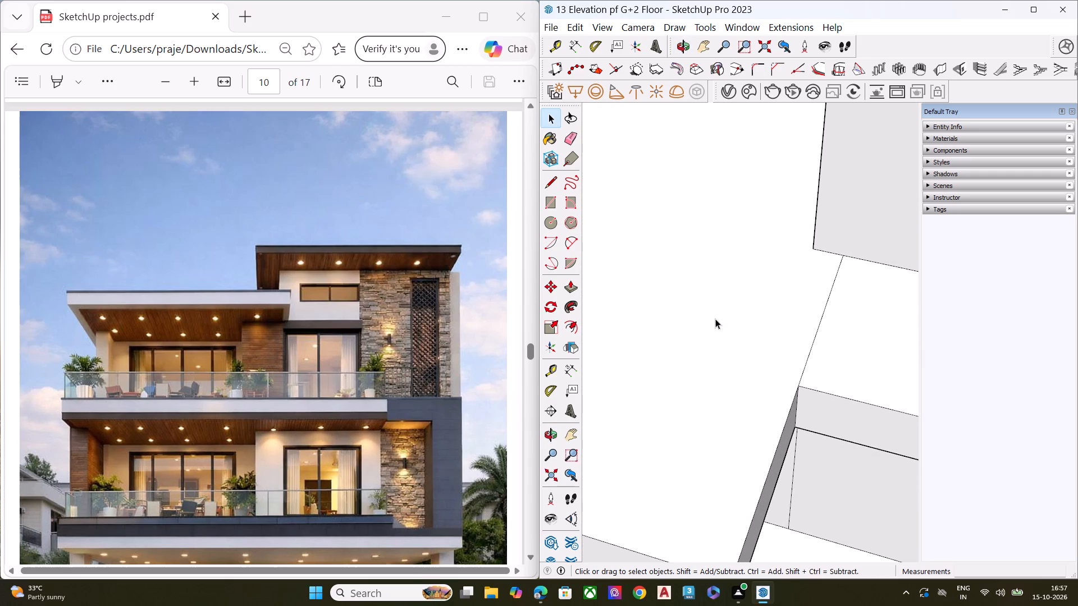
scroll(715, 319, down, 8)
middle_drag(757, 346, 805, 365)
middle_drag(776, 252, 929, 260)
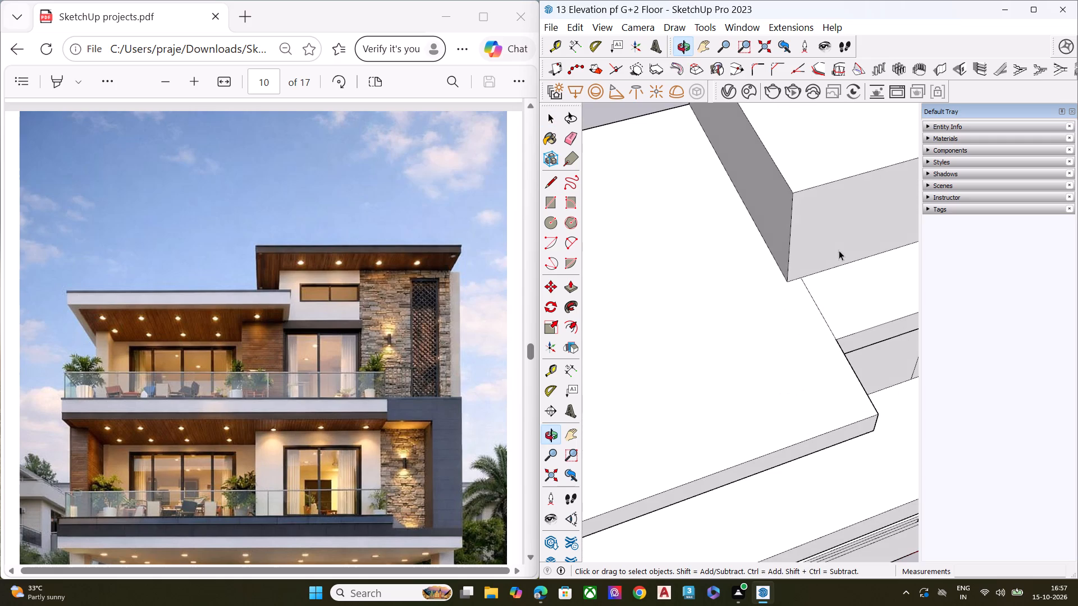
click(755, 227)
click(773, 236)
key(p)
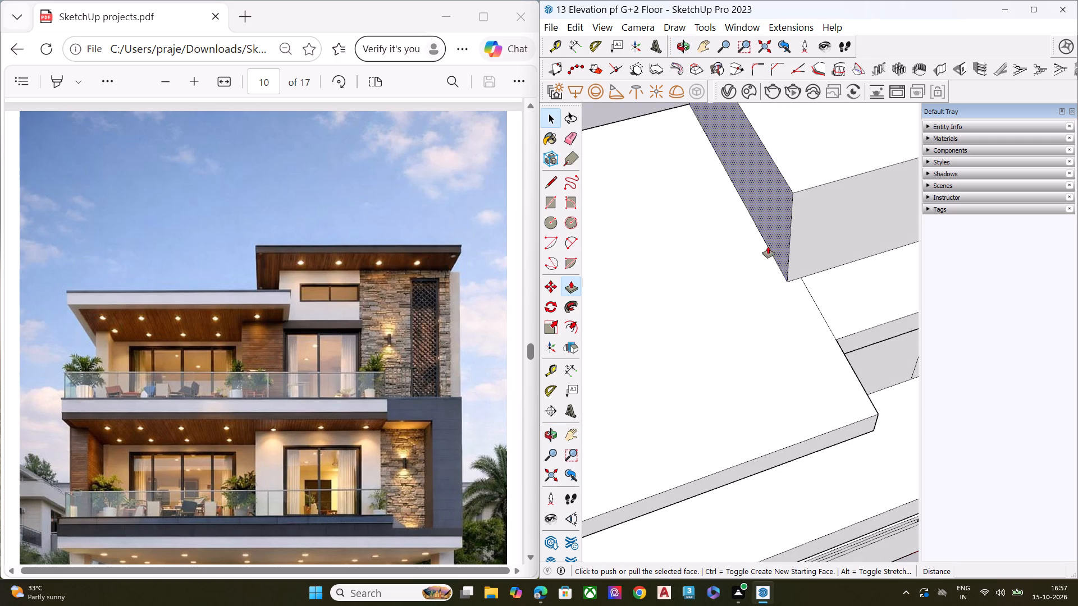
click(793, 278)
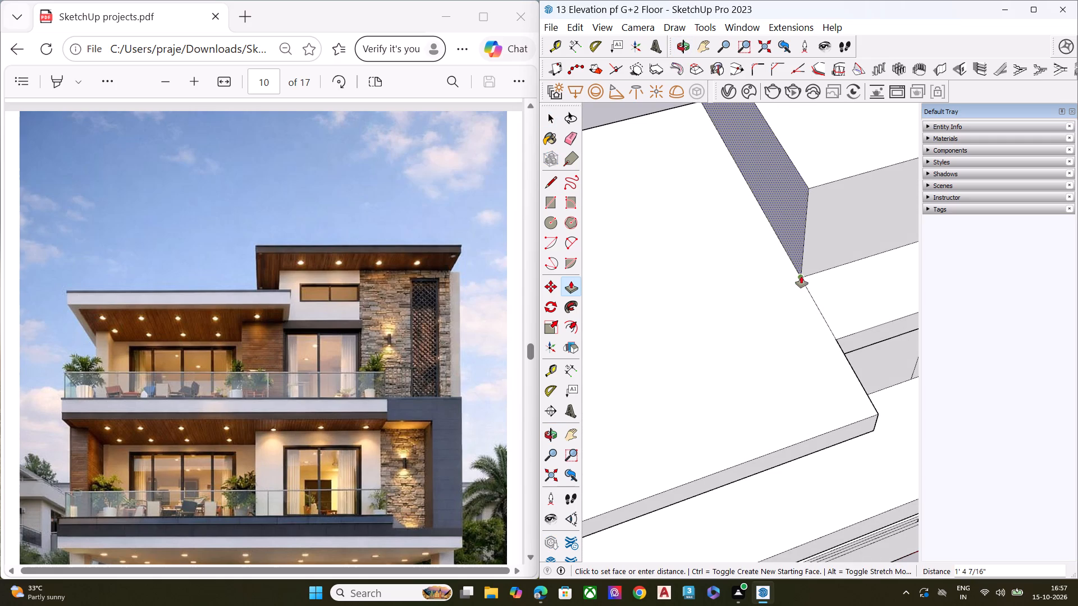
click(801, 276)
key(space)
Erase the dividing edge between the main roof slab and the smaller stepped slab in front of the tower.
middle_drag(806, 306, 770, 331)
scroll(802, 323, up, 2)
key(e)
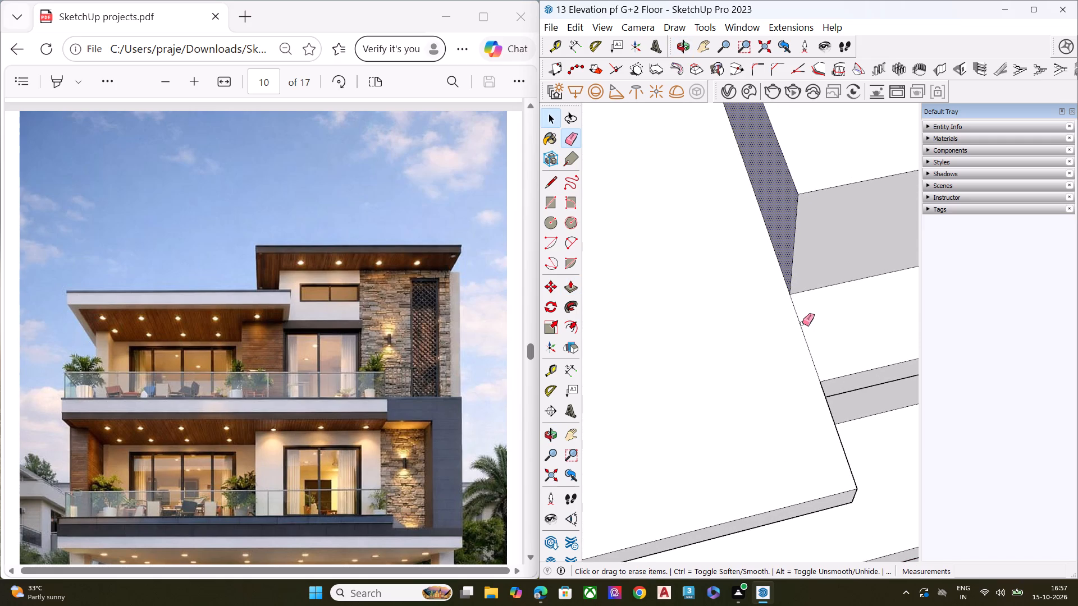
click(802, 332)
scroll(720, 318, up, 1)
scroll(717, 318, down, 5)
scroll(706, 319, up, 1)
scroll(706, 319, down, 11)
Draw a vertical line about 13' 10" long on the tower's front, from the stepped slab's inner lower right corner to the tower's top edge.
middle_drag(793, 339, 597, 262)
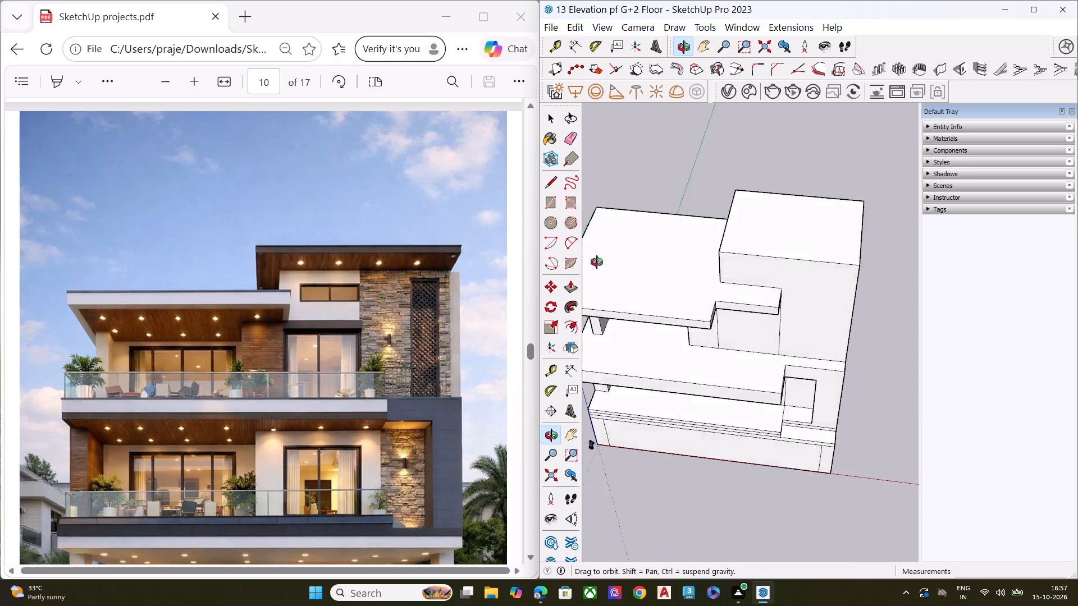
middle_drag(597, 262, 492, 249)
middle_drag(706, 324, 771, 171)
scroll(772, 171, up, 8)
key(l)
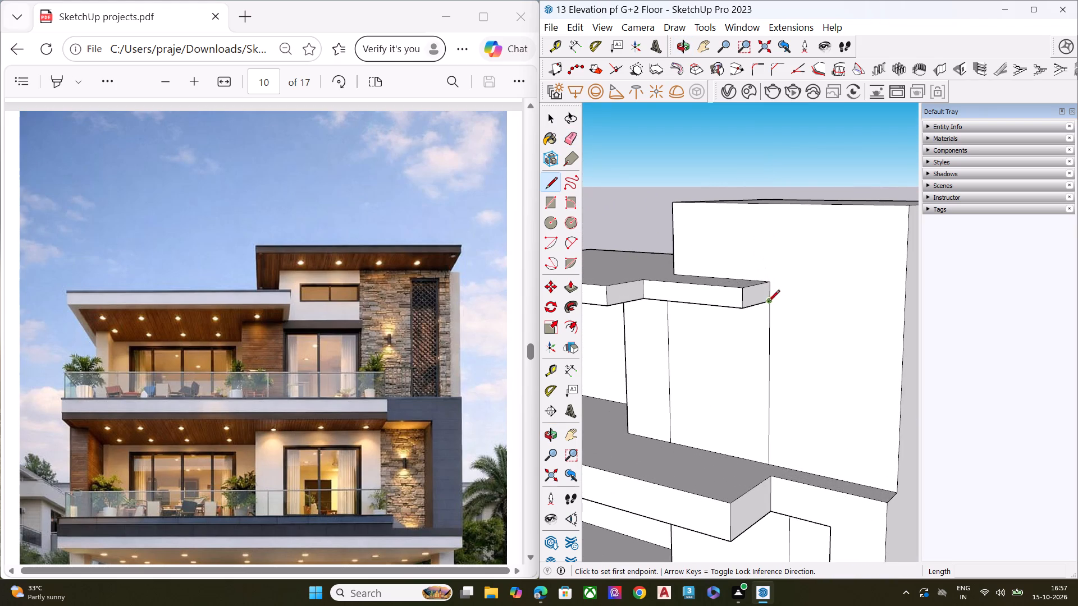
click(770, 302)
click(769, 204)
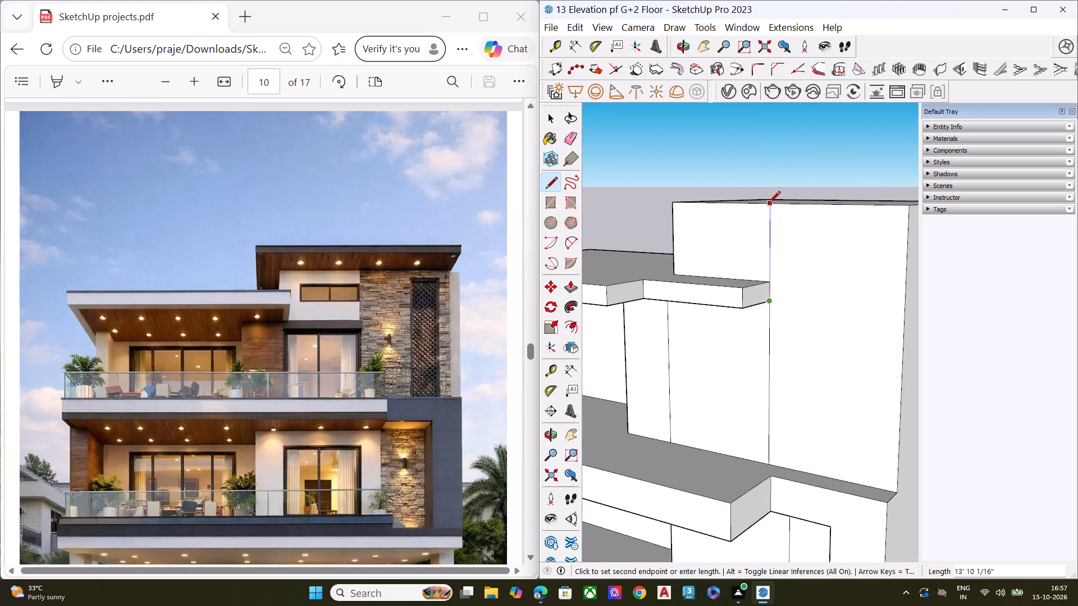
key(space)
scroll(804, 272, down, 5)
middle_drag(732, 311, 749, 300)
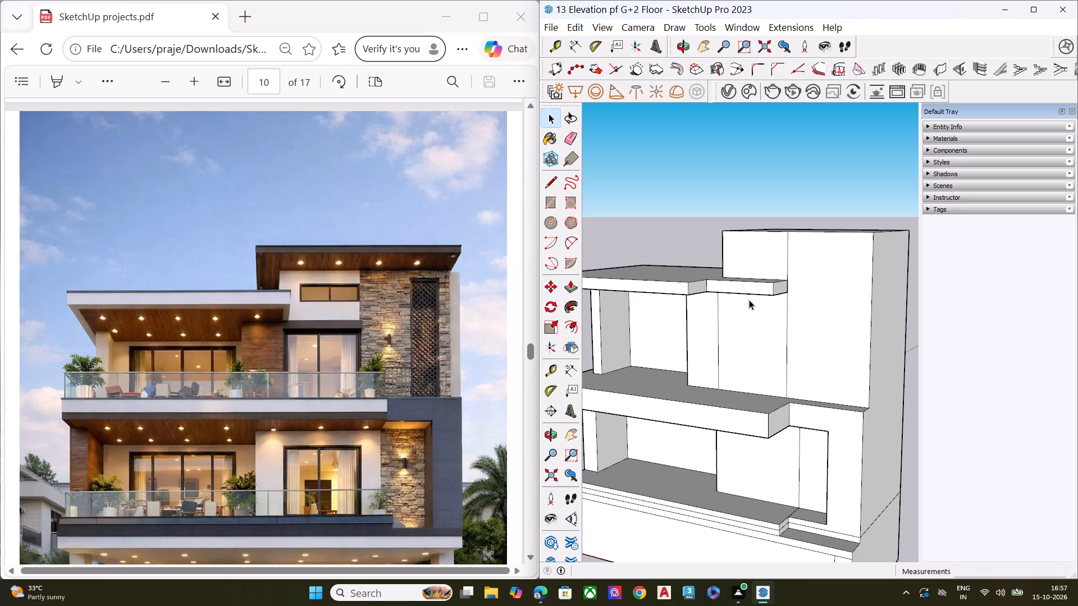
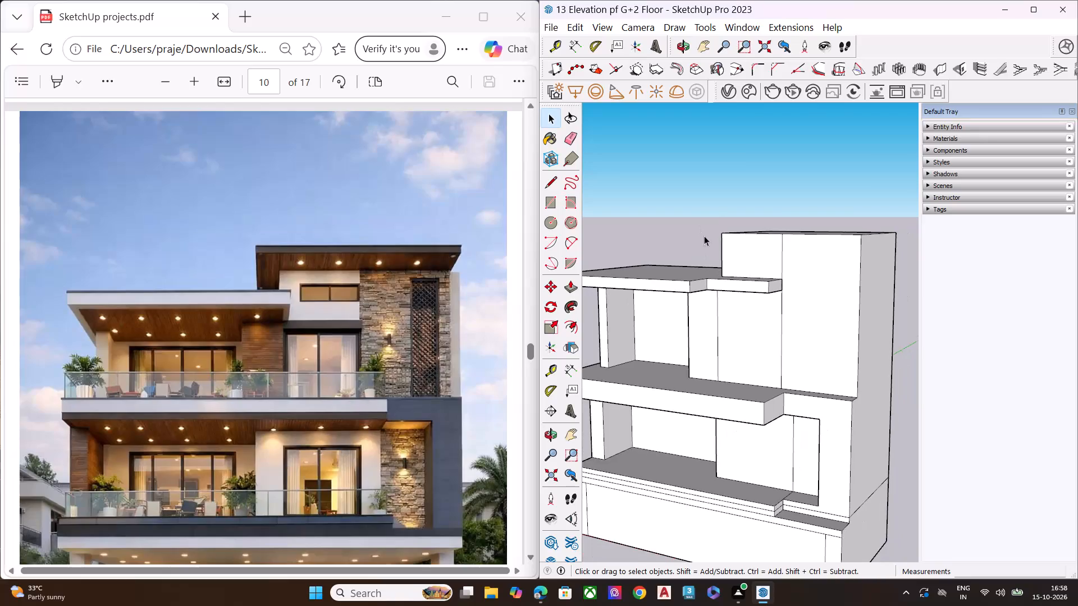
Inspect the whole building massing from several angles against the reference elevation.
scroll(720, 256, down, 3)
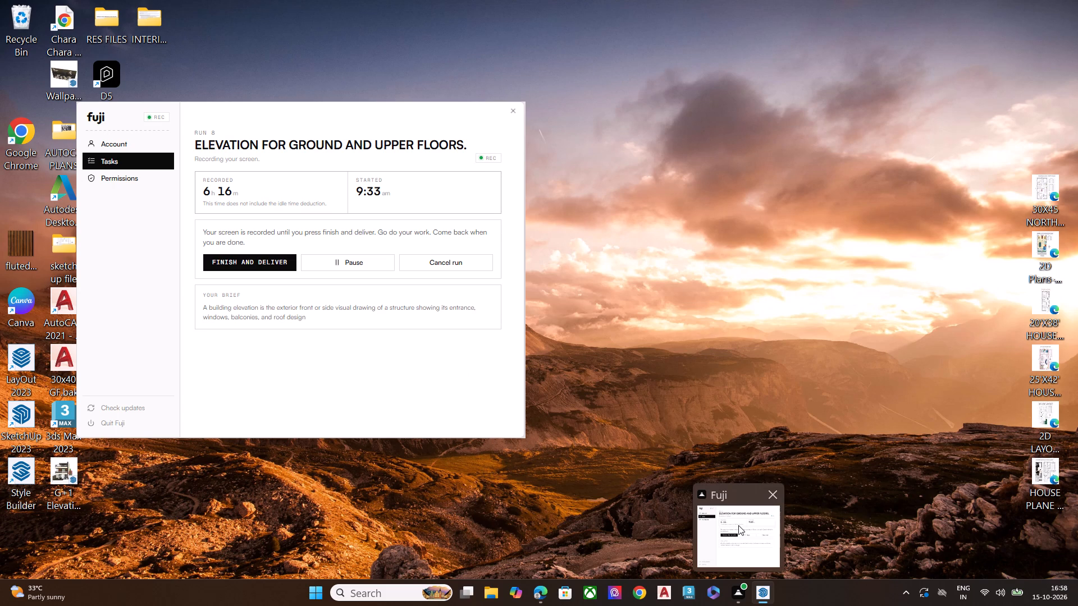
scroll(674, 323, down, 5)
middle_drag(696, 412, 737, 332)
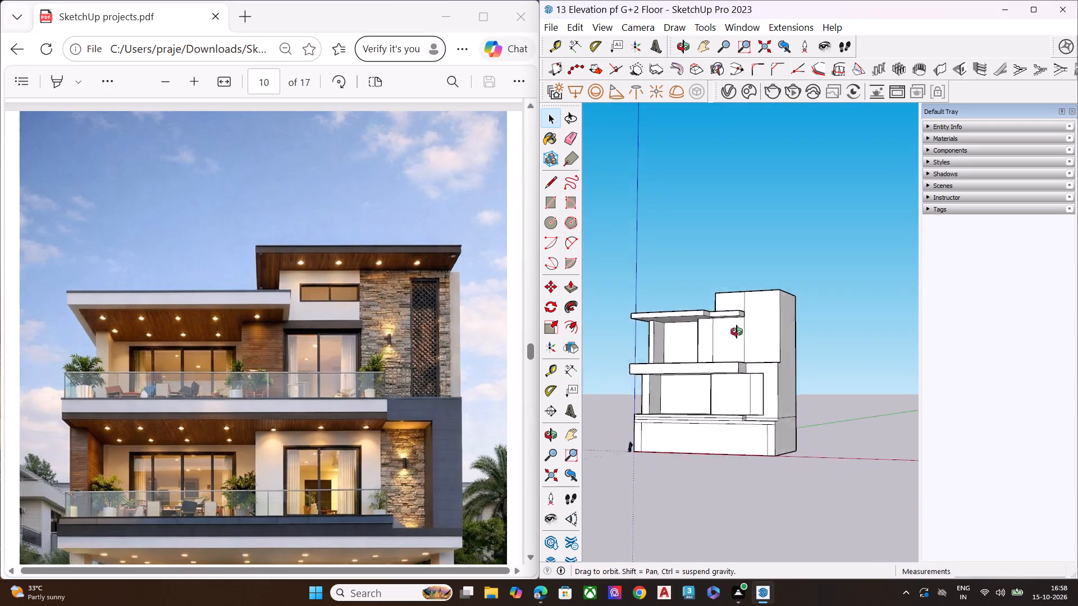
middle_drag(737, 332, 747, 313)
scroll(690, 315, up, 7)
scroll(705, 368, down, 5)
middle_drag(769, 428, 823, 437)
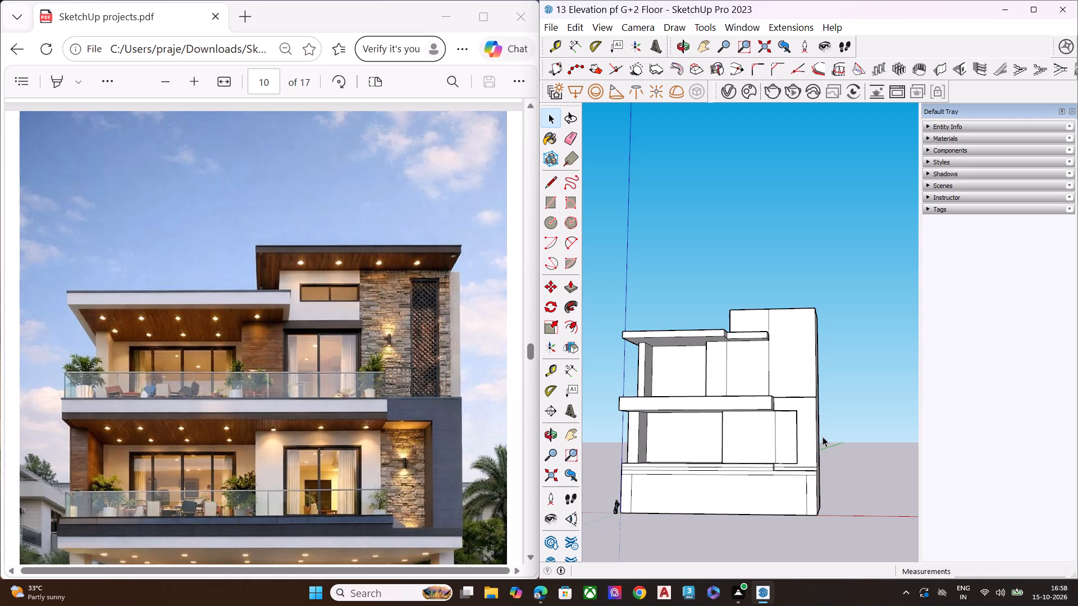
scroll(823, 425, down, 4)
middle_drag(774, 425, 667, 466)
Erase the stray edge on the underside of the second-floor roof slab where it steps back.
scroll(673, 338, up, 6)
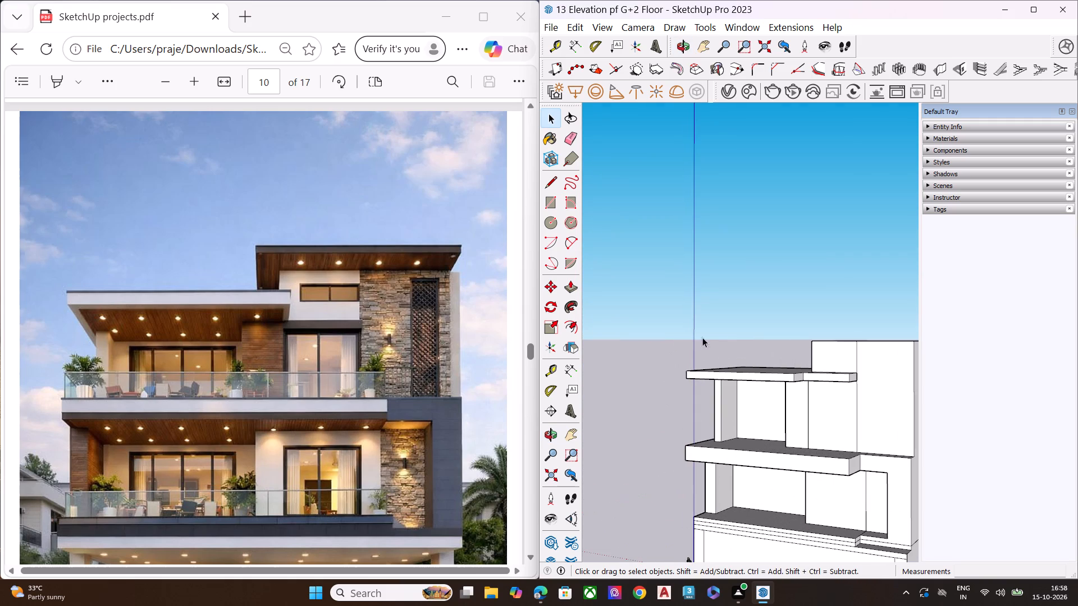
scroll(838, 428, up, 3)
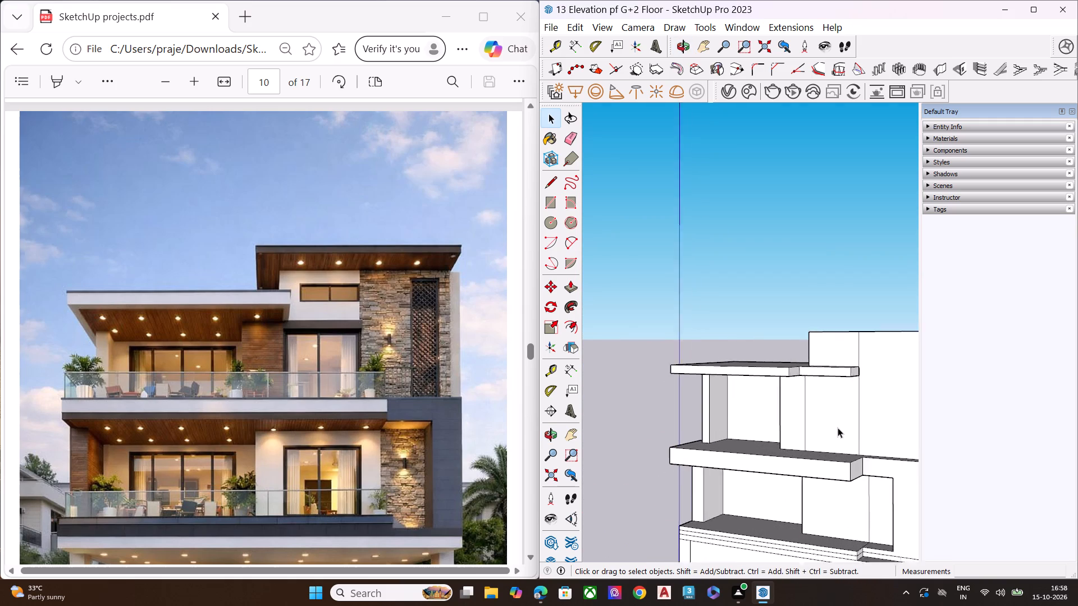
scroll(838, 428, up, 4)
middle_drag(832, 430, 839, 353)
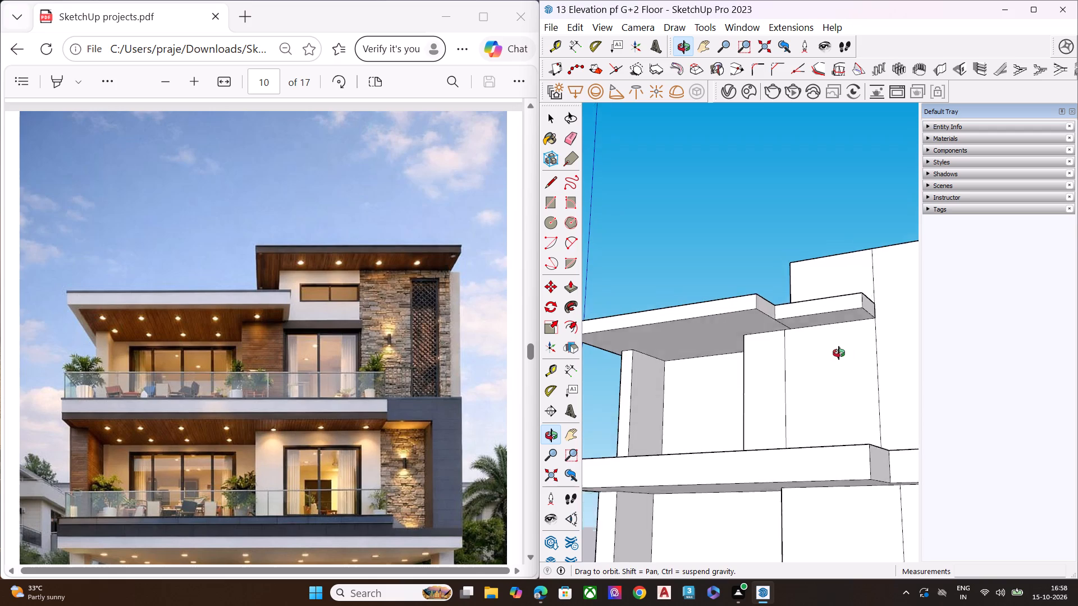
middle_drag(839, 353, 832, 305)
scroll(832, 305, up, 8)
key(e)
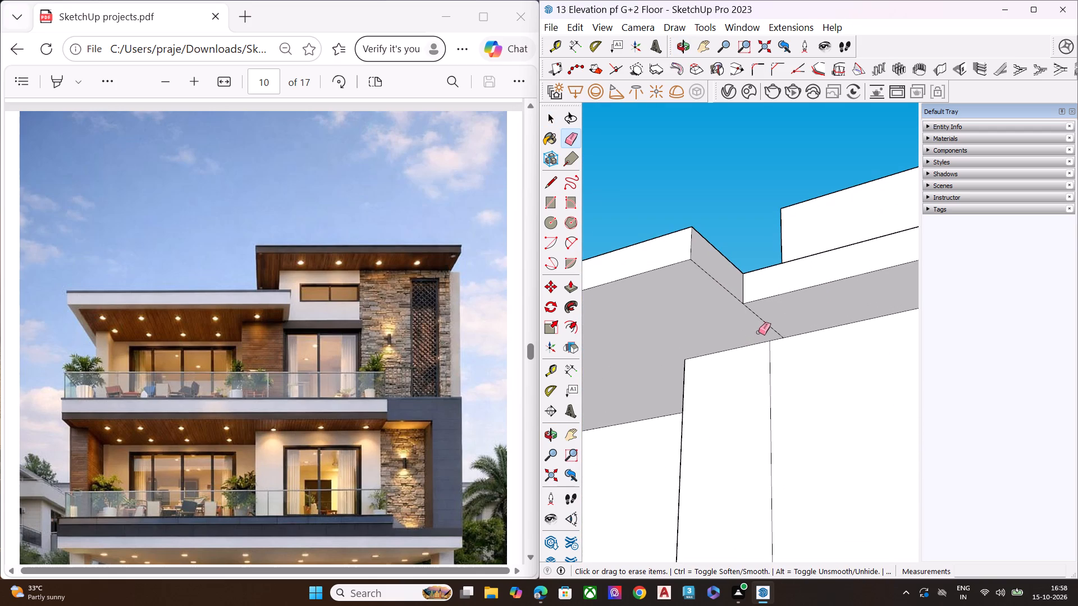
click(766, 322)
Push/Pull the tower's top face up about 2' 5 3/8" as a new volume, keeping the original edges as a roof band.
scroll(702, 354, down, 6)
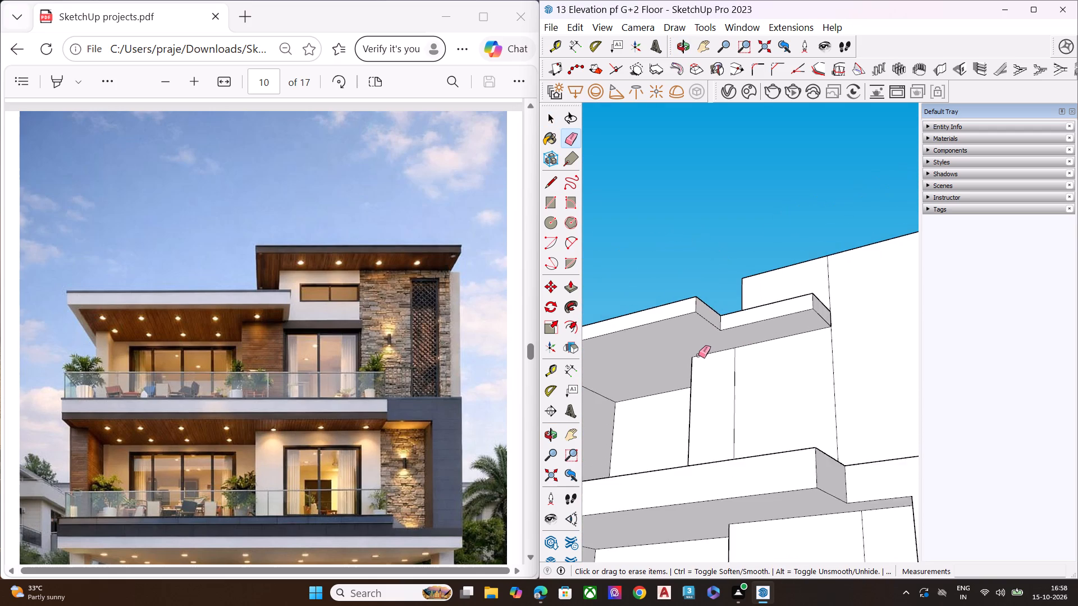
scroll(698, 355, down, 2)
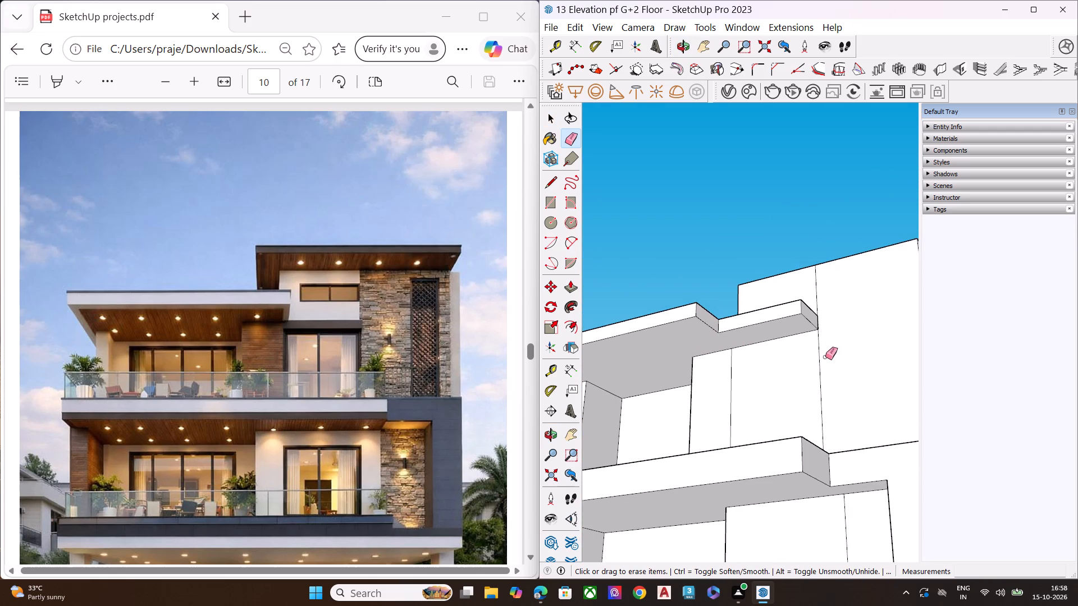
middle_drag(775, 339, 620, 589)
scroll(634, 347, down, 6)
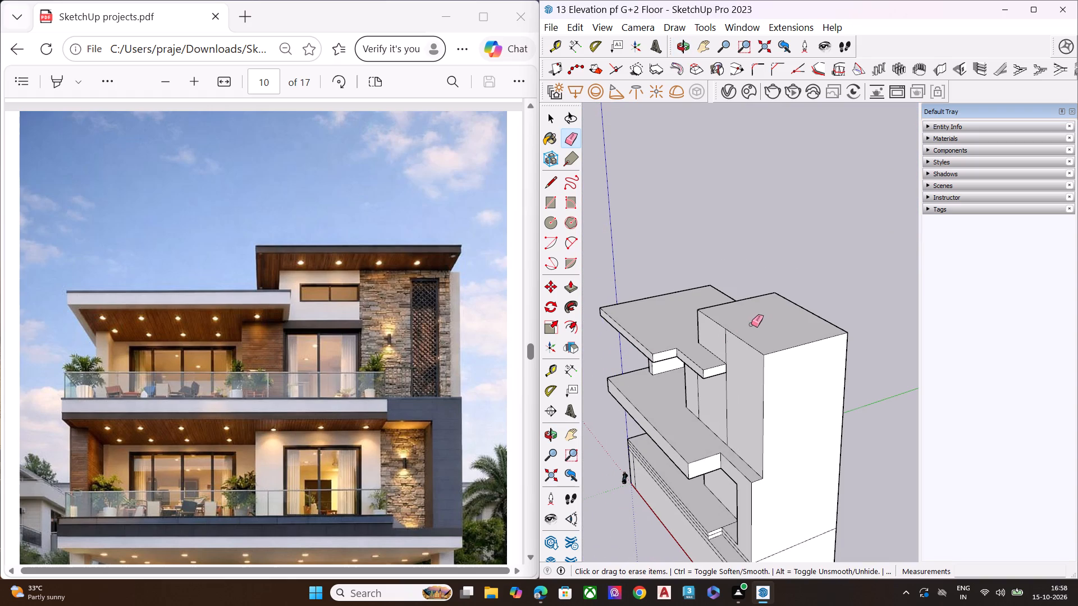
key(space)
click(755, 324)
key(p)
click(755, 324)
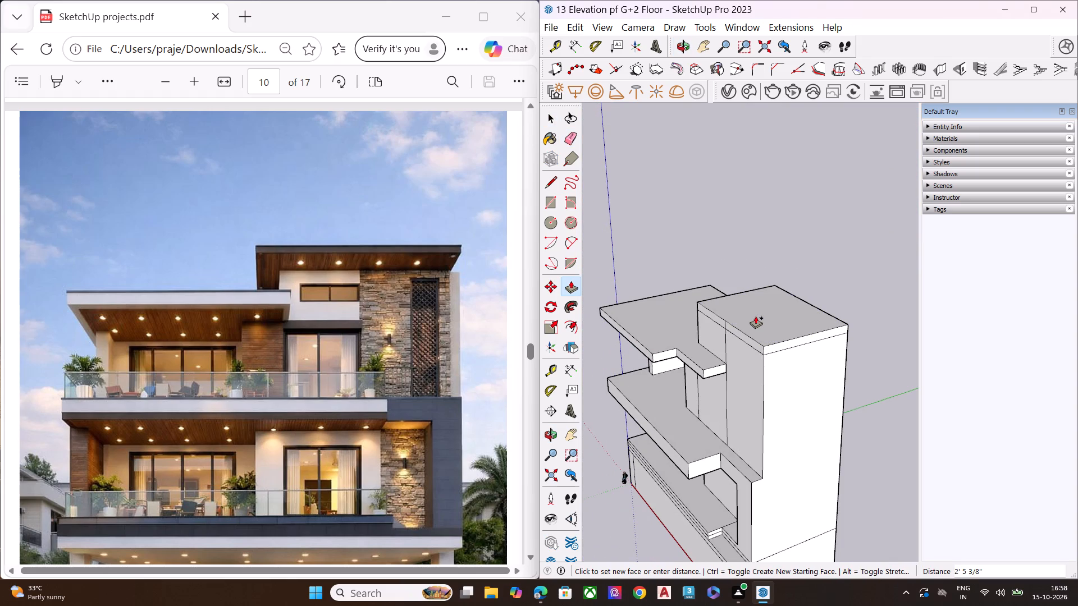
click(756, 316)
key(space)
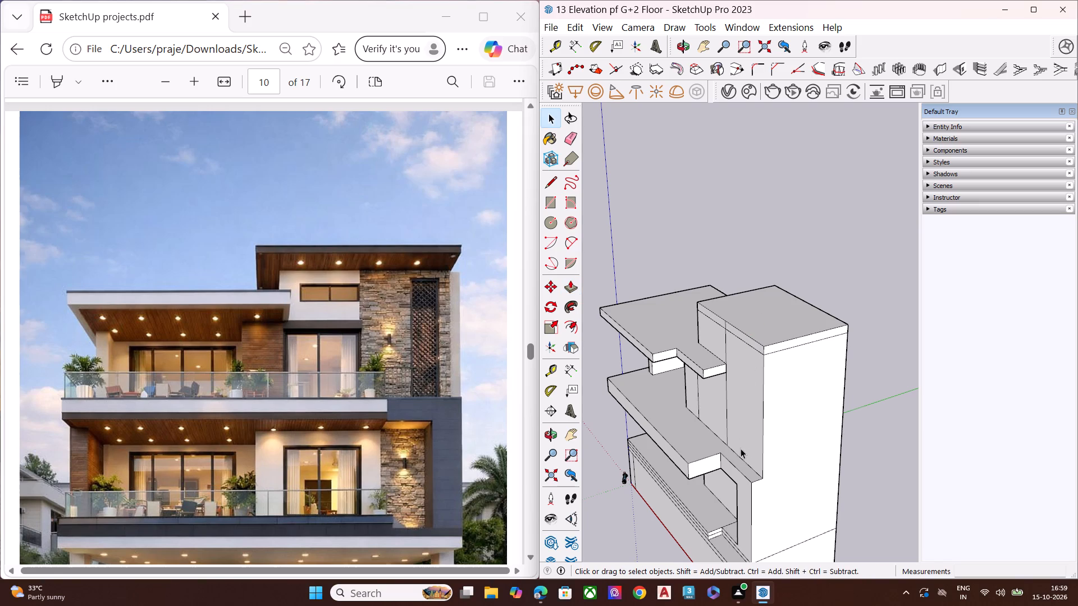
Draw a line about 27' 10" long across the tower's side face, from the floor slab corner to the rear edge.
middle_drag(755, 447, 897, 406)
scroll(861, 400, up, 6)
click(853, 396)
middle_drag(851, 396, 715, 402)
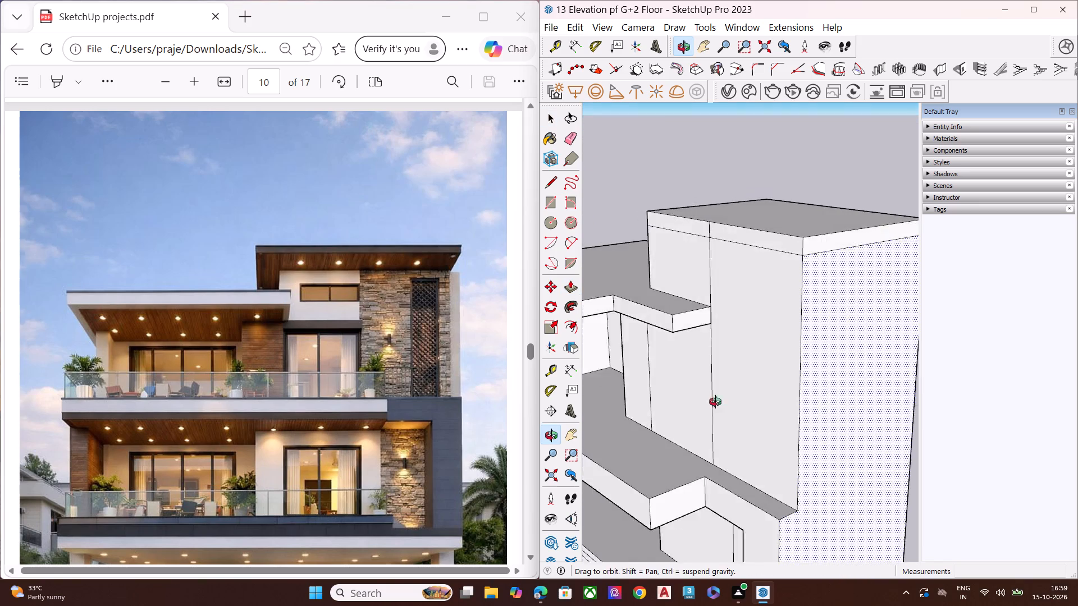
middle_drag(715, 402, 710, 401)
scroll(707, 399, up, 1)
key(space)
scroll(719, 366, down, 7)
scroll(770, 480, up, 7)
key(l)
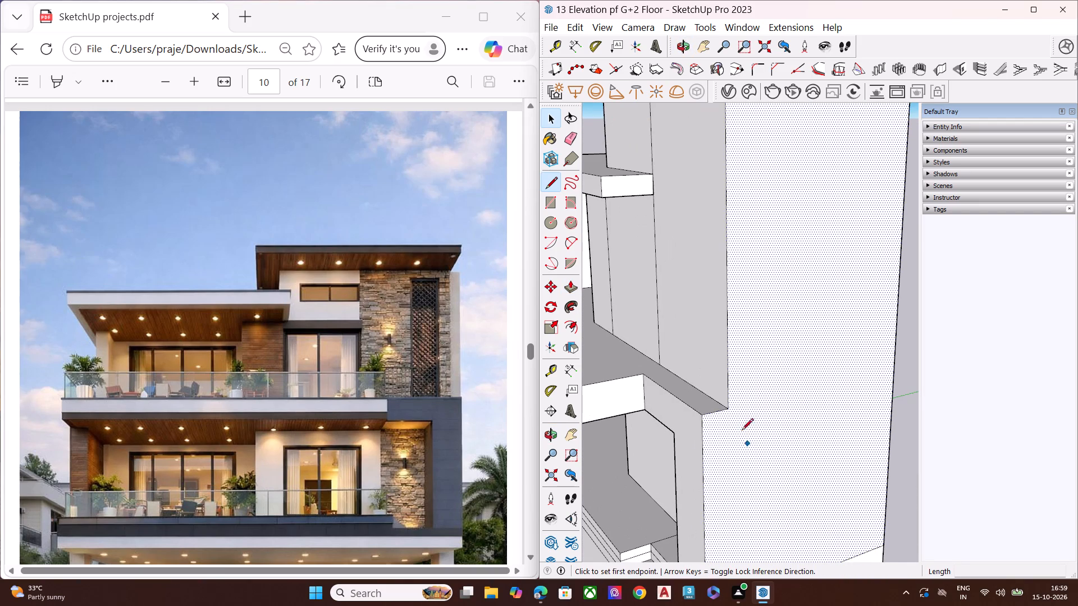
click(728, 408)
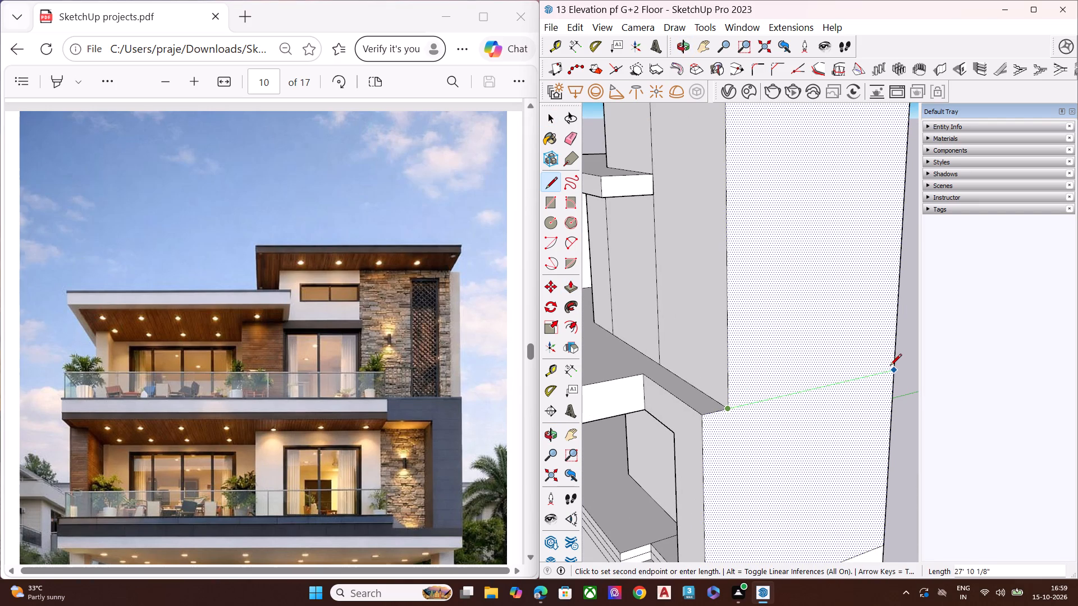
click(890, 366)
key(space)
click(908, 387)
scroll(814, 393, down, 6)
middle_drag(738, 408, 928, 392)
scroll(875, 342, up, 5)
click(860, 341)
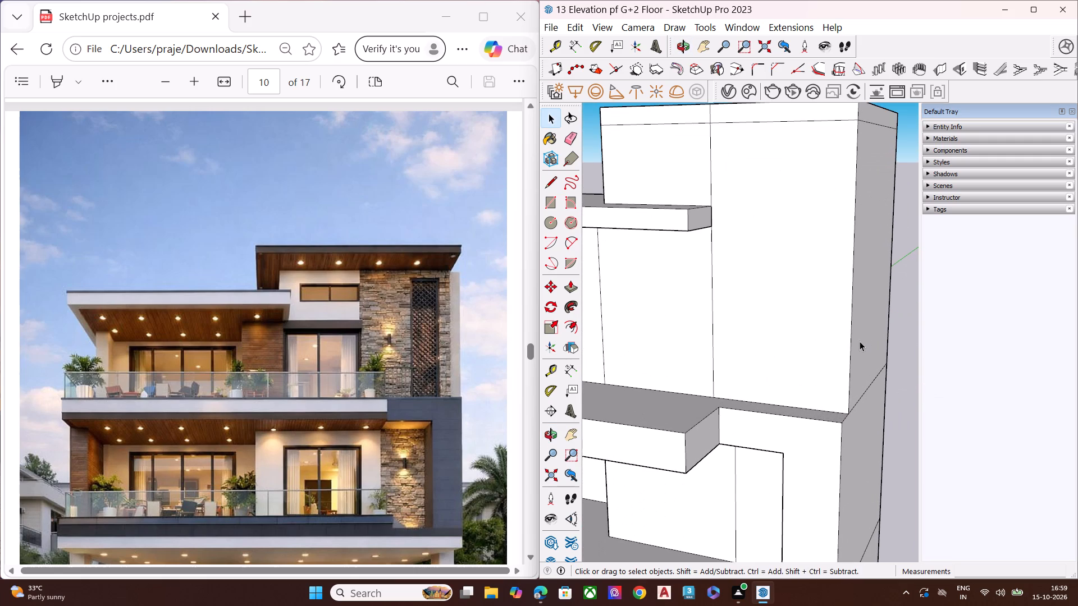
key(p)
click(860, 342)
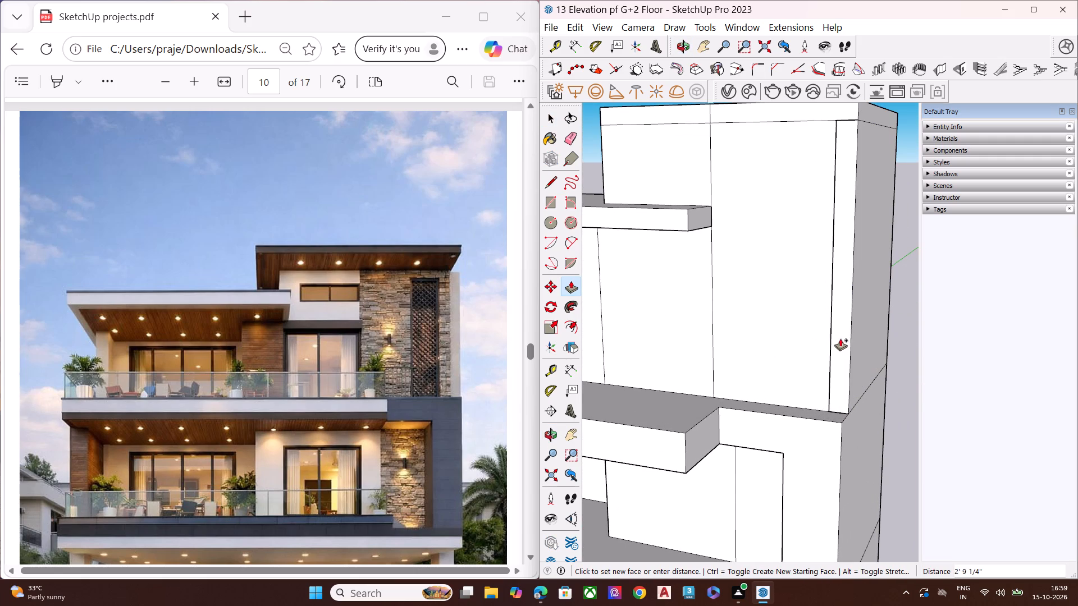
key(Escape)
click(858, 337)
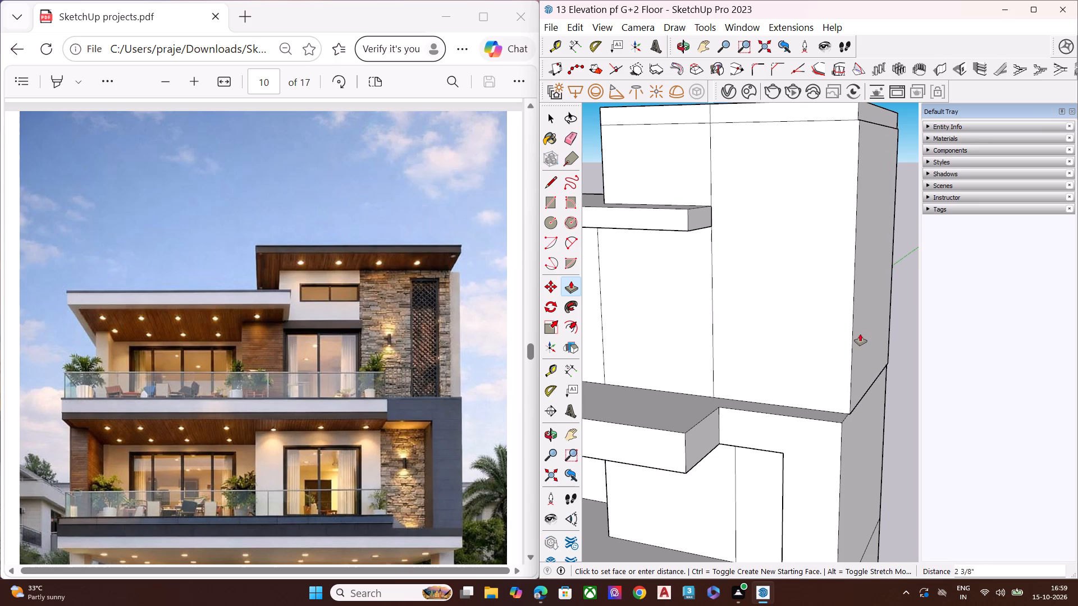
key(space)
Push/Pull the tower's upper side face inward about 2' 4 5/8" with a new starting face, leaving a narrow strip on the front.
click(864, 330)
key(p)
click(864, 330)
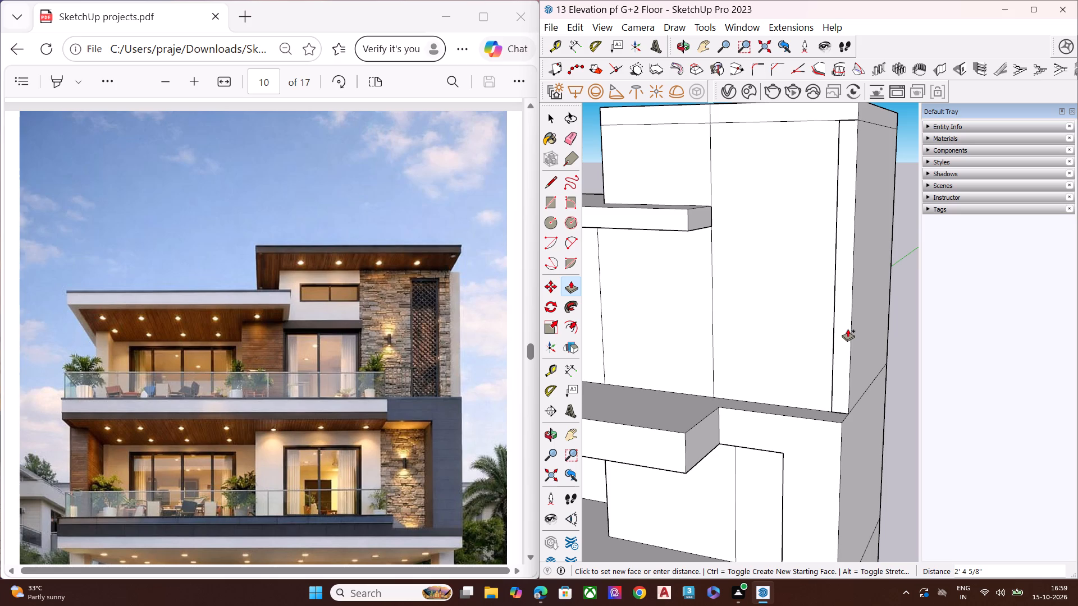
click(848, 329)
scroll(848, 329, down, 5)
scroll(846, 333, up, 1)
scroll(846, 333, down, 3)
key(space)
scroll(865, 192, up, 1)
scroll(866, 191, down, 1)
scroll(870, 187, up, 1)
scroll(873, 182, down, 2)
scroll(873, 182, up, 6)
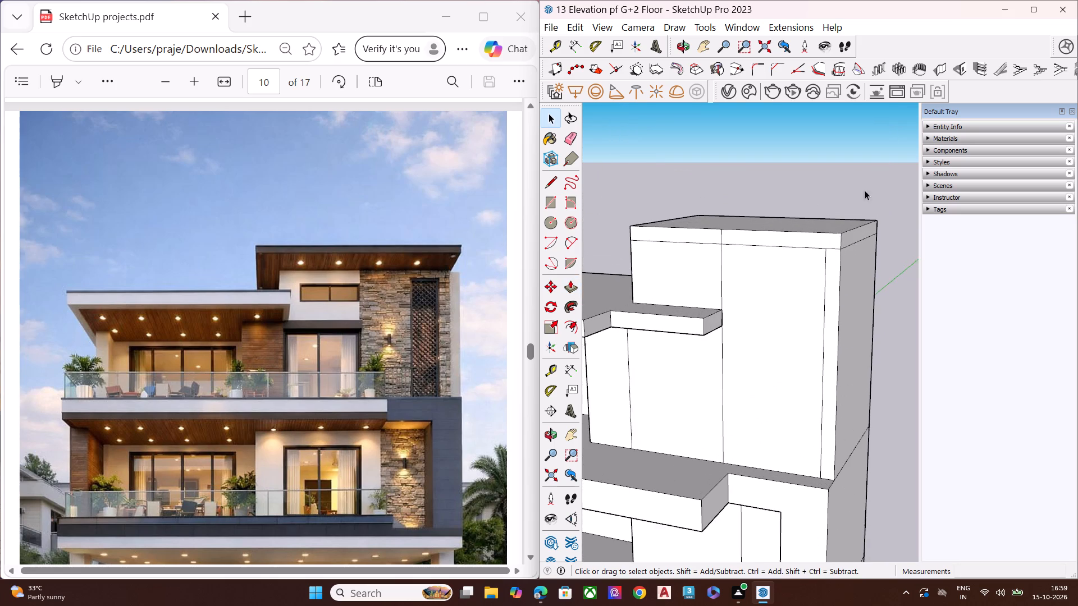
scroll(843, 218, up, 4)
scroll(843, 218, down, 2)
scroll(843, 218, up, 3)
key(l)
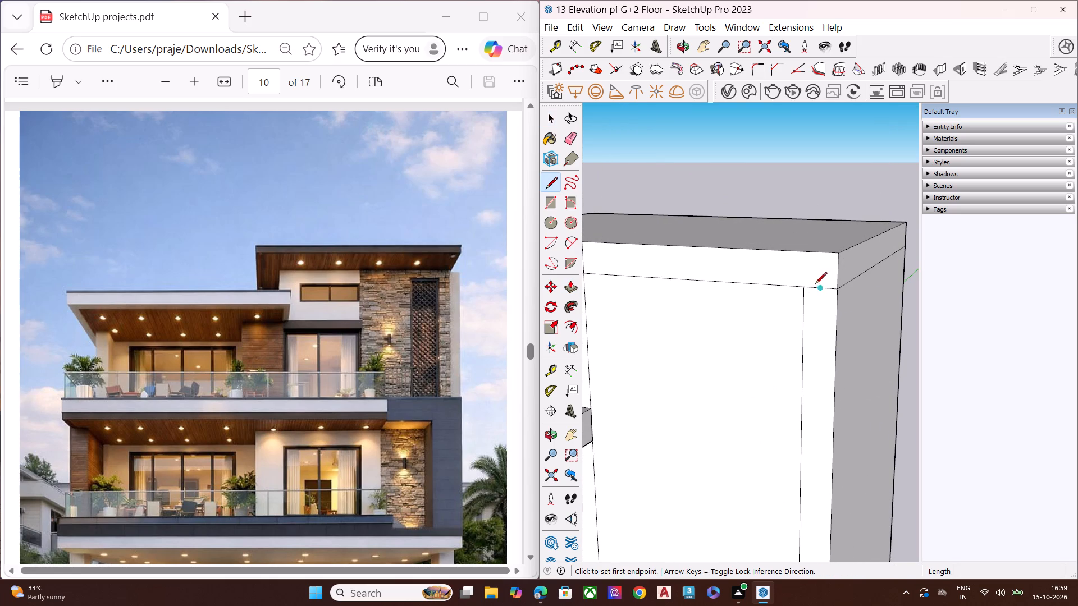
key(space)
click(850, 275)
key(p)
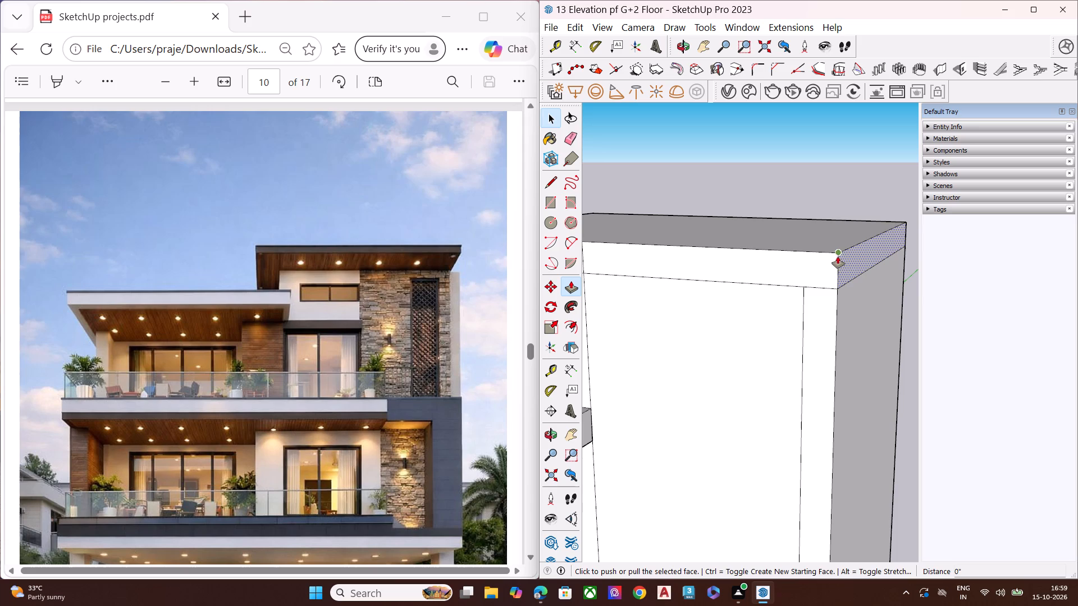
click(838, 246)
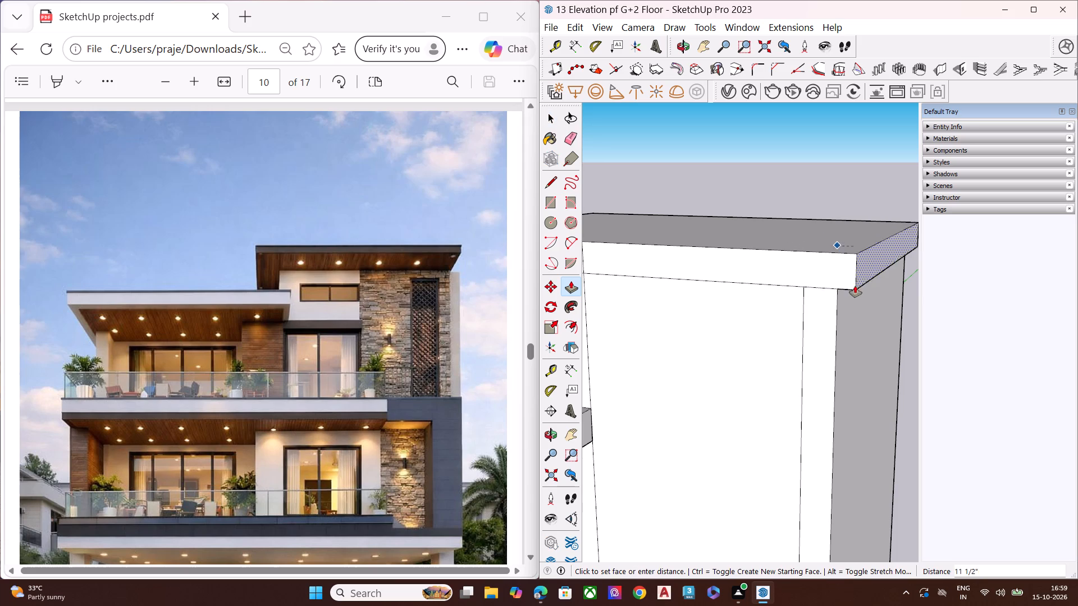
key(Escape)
Draw lines continuing the narrow strip's edge up the front roof band and across the tower's top face to the rear edge.
scroll(839, 277, up, 1)
middle_drag(839, 277, 777, 348)
key(space)
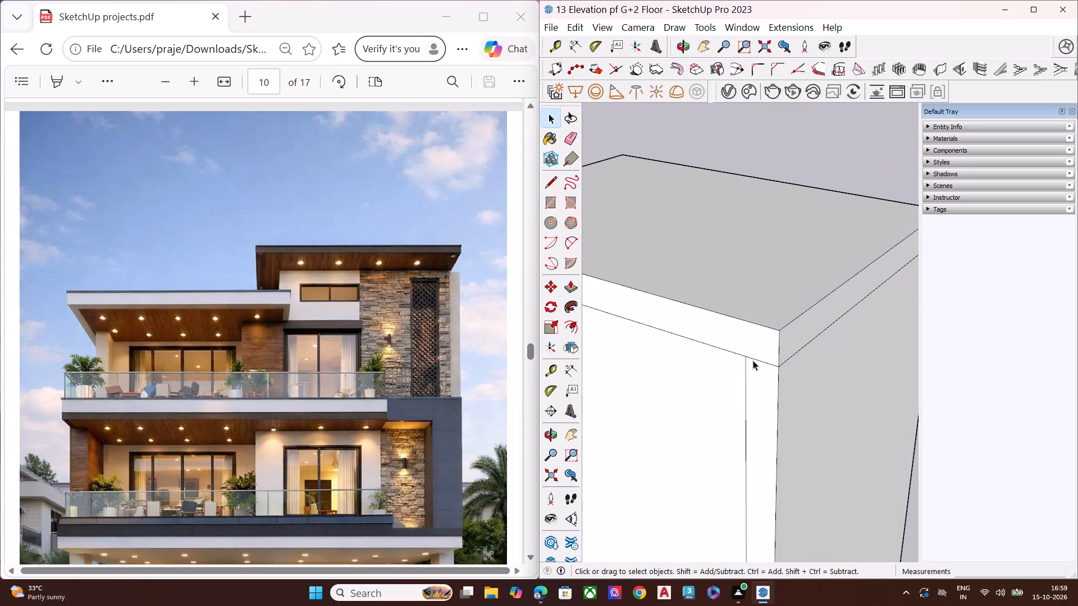
key(l)
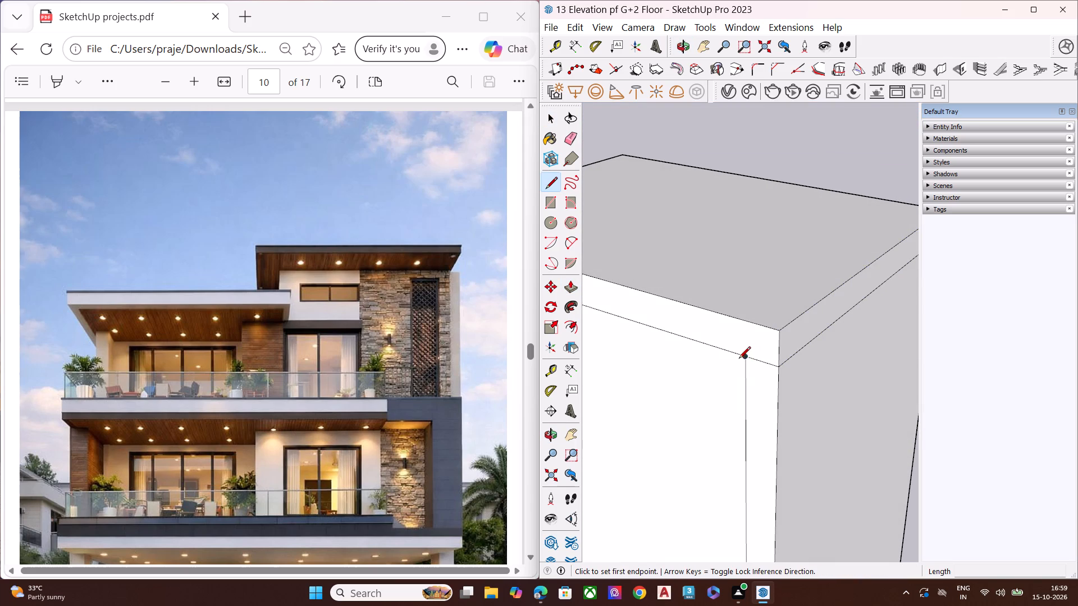
click(743, 357)
click(748, 323)
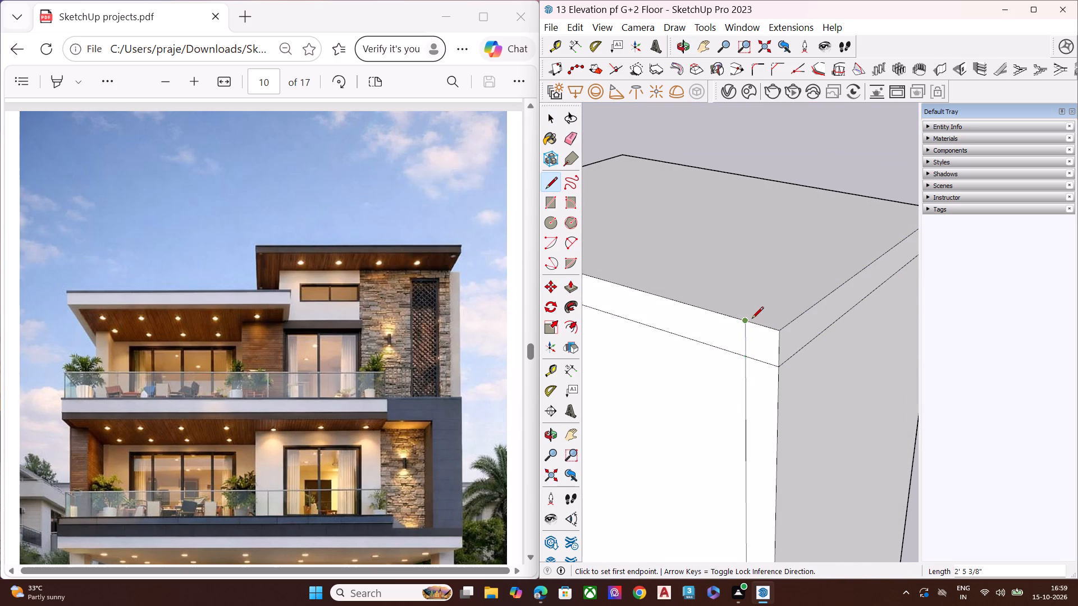
scroll(752, 319, down, 5)
click(747, 322)
scroll(860, 233, up, 1)
scroll(860, 233, down, 2)
scroll(860, 233, up, 4)
click(873, 241)
Examine the dividing edges on the tower's top face and roof band from the side and front.
scroll(884, 264, up, 1)
middle_drag(883, 265, 519, 284)
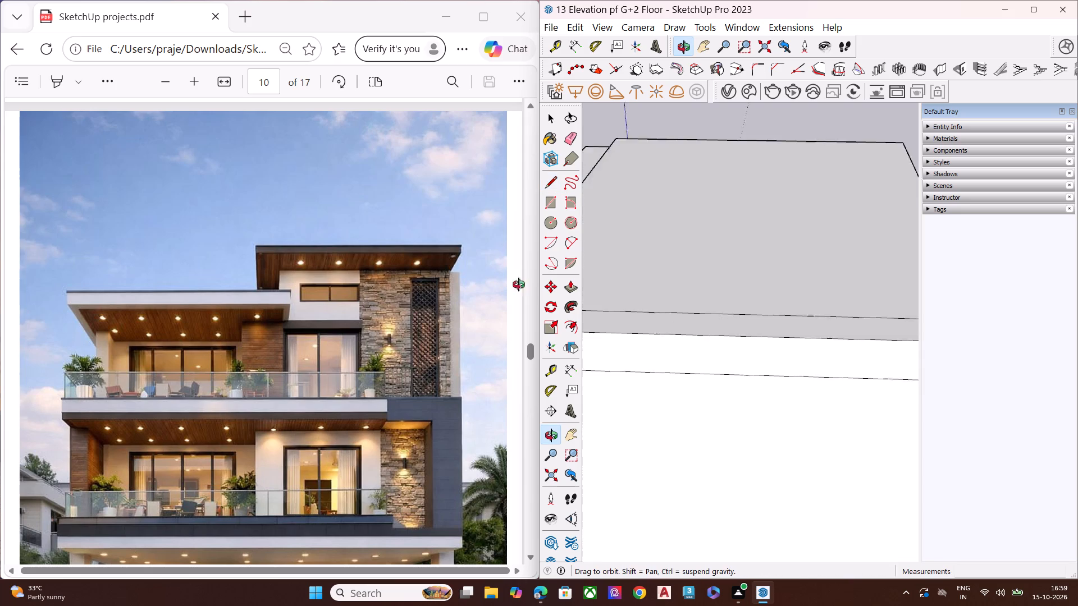
middle_drag(519, 284, 511, 286)
scroll(729, 272, down, 8)
middle_drag(761, 310, 965, 271)
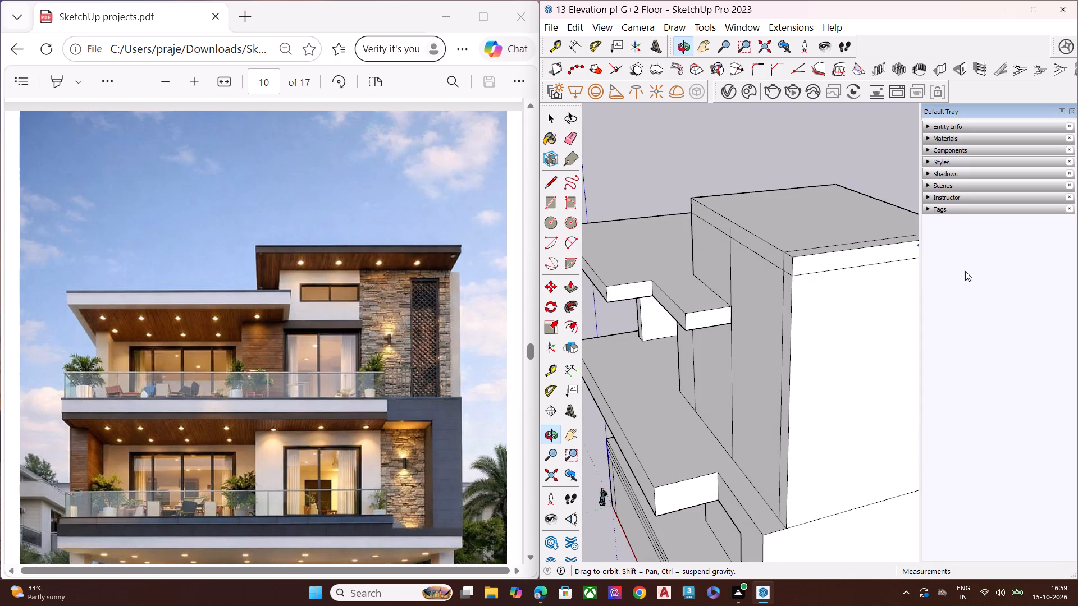
key(space)
scroll(791, 261, up, 2)
scroll(792, 258, down, 1)
scroll(792, 258, up, 8)
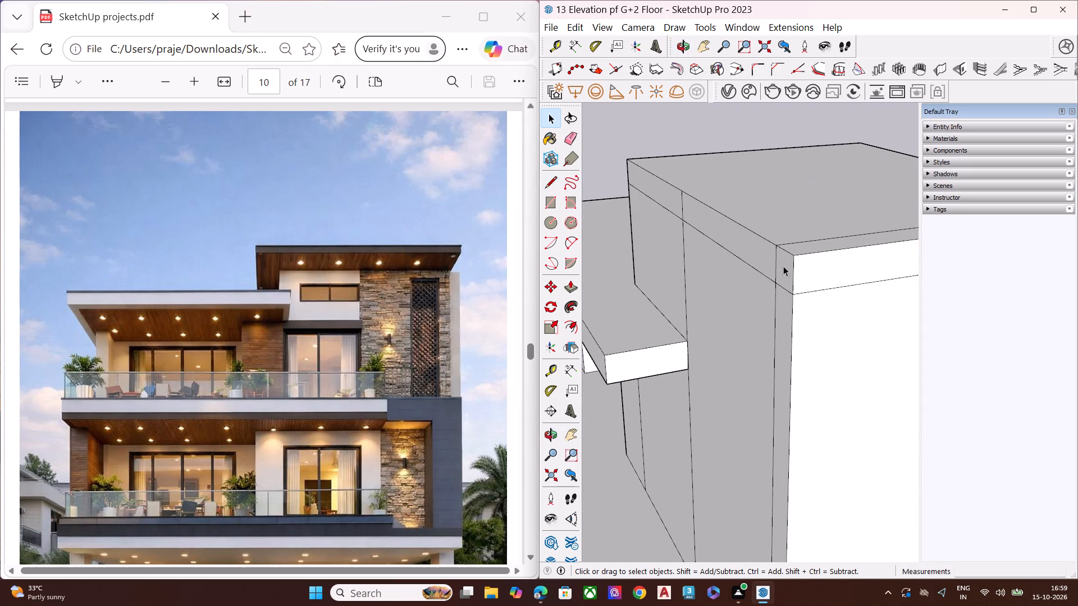
scroll(695, 300, down, 7)
middle_drag(726, 330, 889, 310)
scroll(893, 263, up, 13)
scroll(842, 282, down, 3)
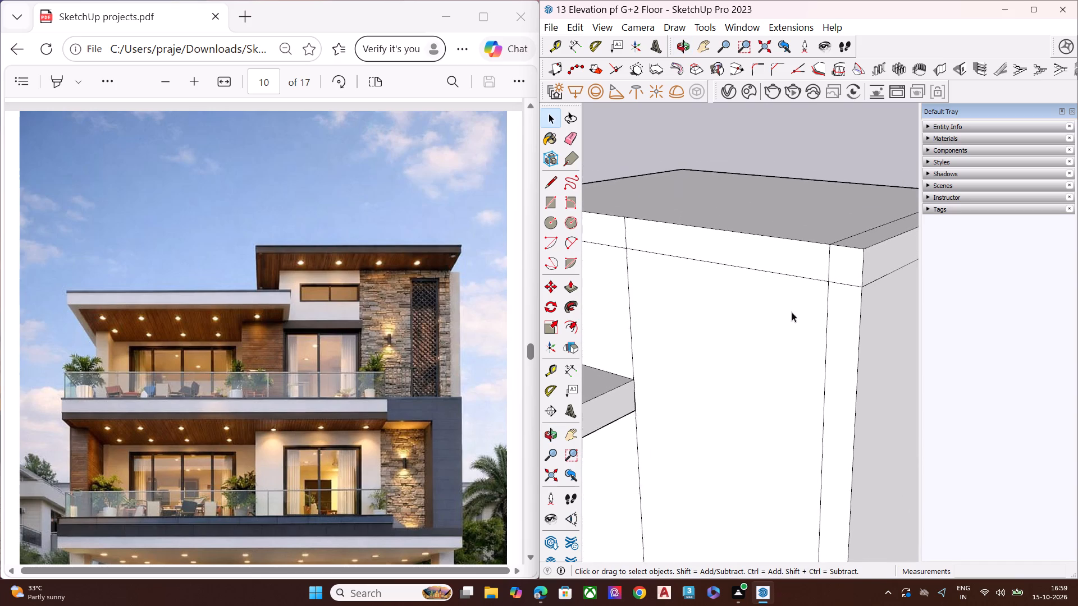
scroll(792, 312, down, 5)
scroll(836, 309, up, 1)
scroll(835, 309, down, 4)
scroll(834, 310, up, 1)
scroll(833, 310, down, 4)
scroll(880, 267, up, 9)
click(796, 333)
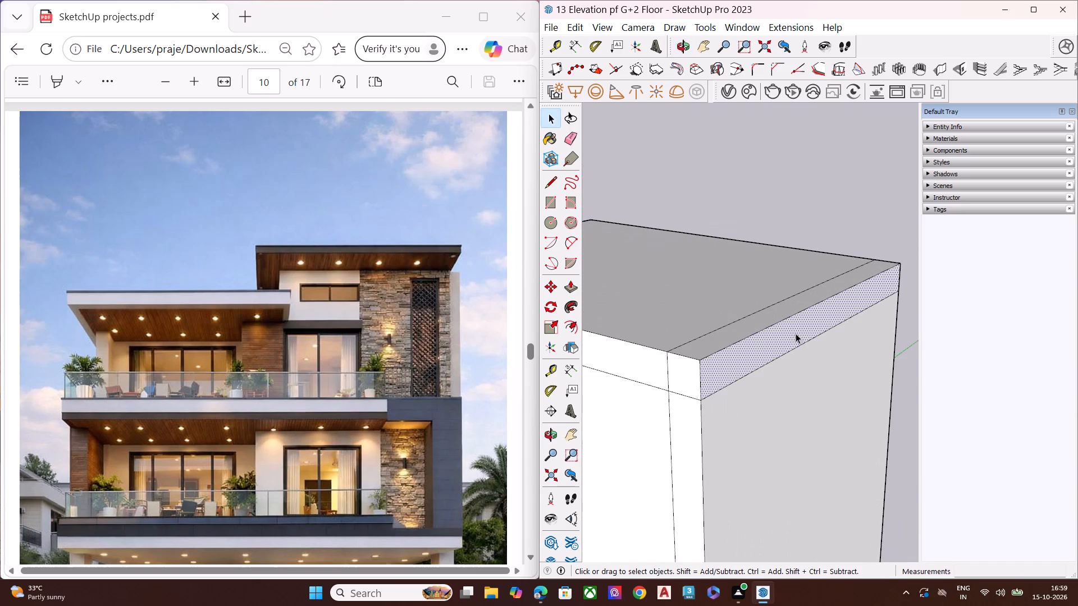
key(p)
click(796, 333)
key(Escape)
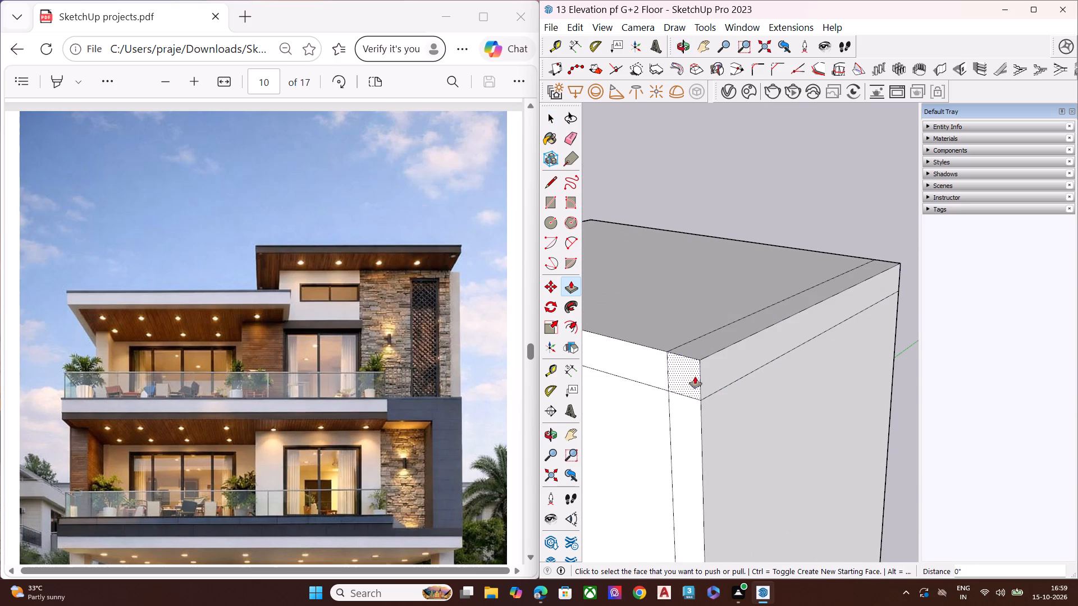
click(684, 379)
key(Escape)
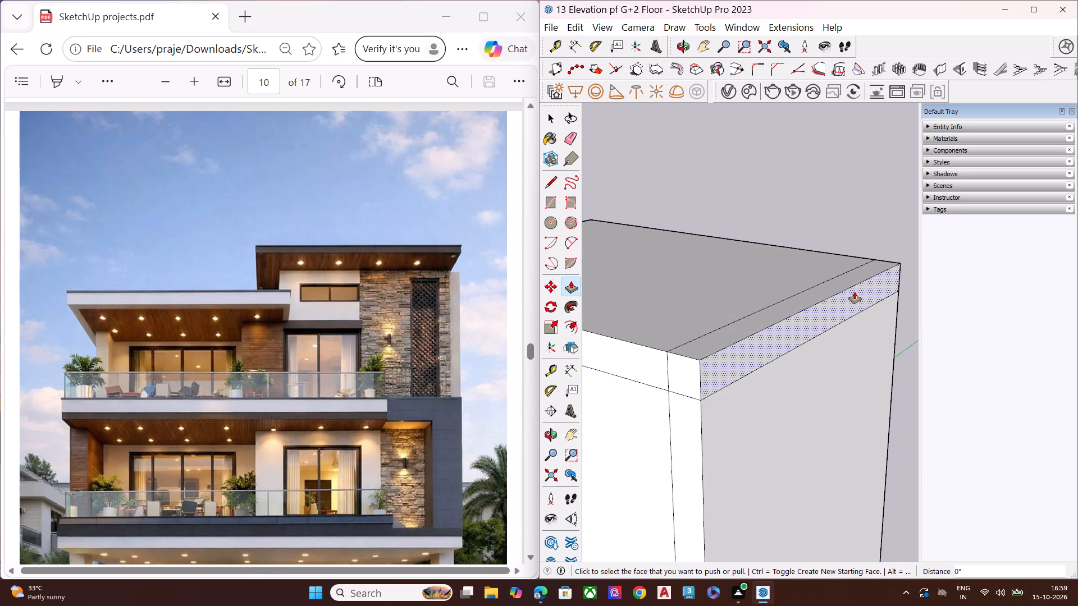
Push/Pull the narrow strip of the tower's top face down about 2' 3 3/4" along the outer side.
click(790, 309)
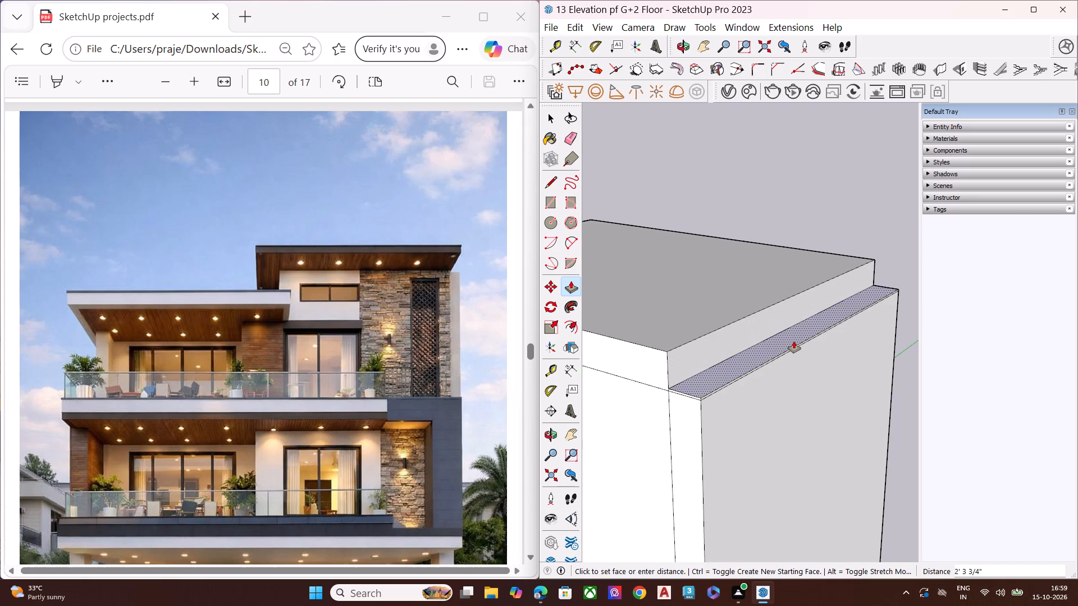
click(794, 341)
key(space)
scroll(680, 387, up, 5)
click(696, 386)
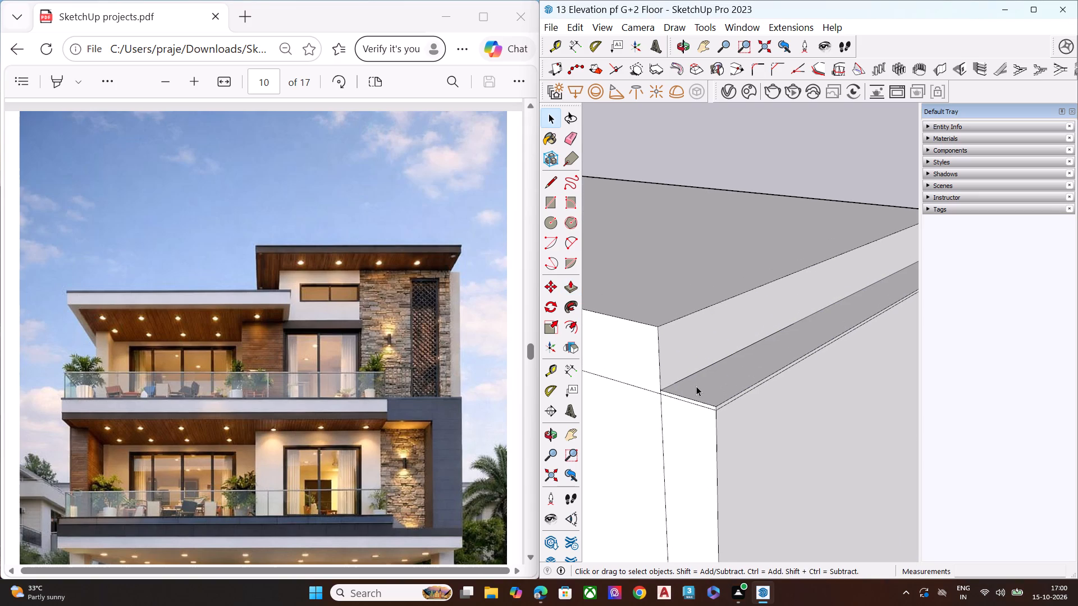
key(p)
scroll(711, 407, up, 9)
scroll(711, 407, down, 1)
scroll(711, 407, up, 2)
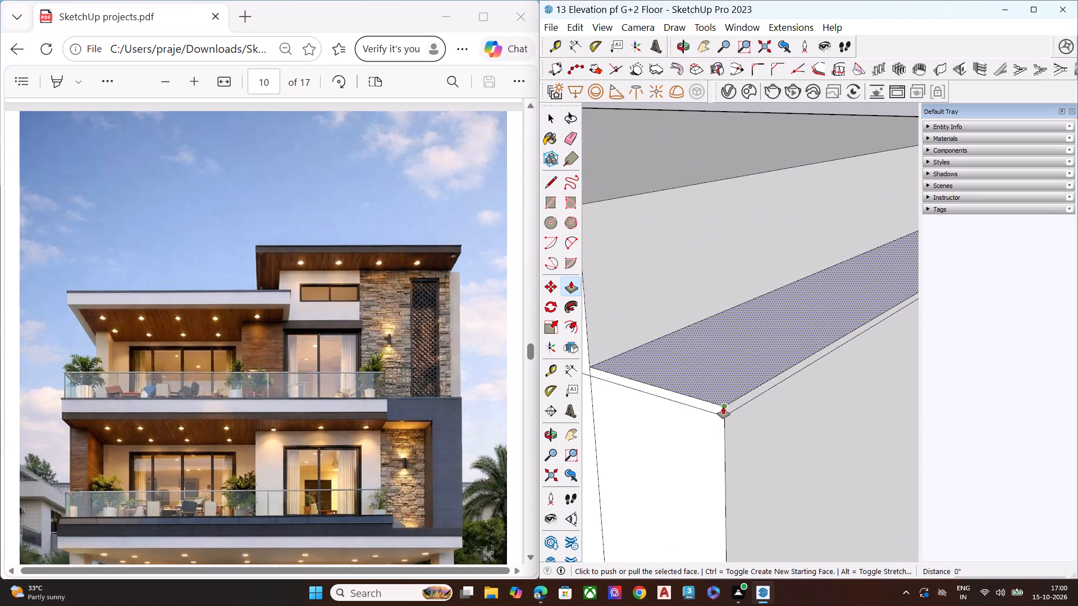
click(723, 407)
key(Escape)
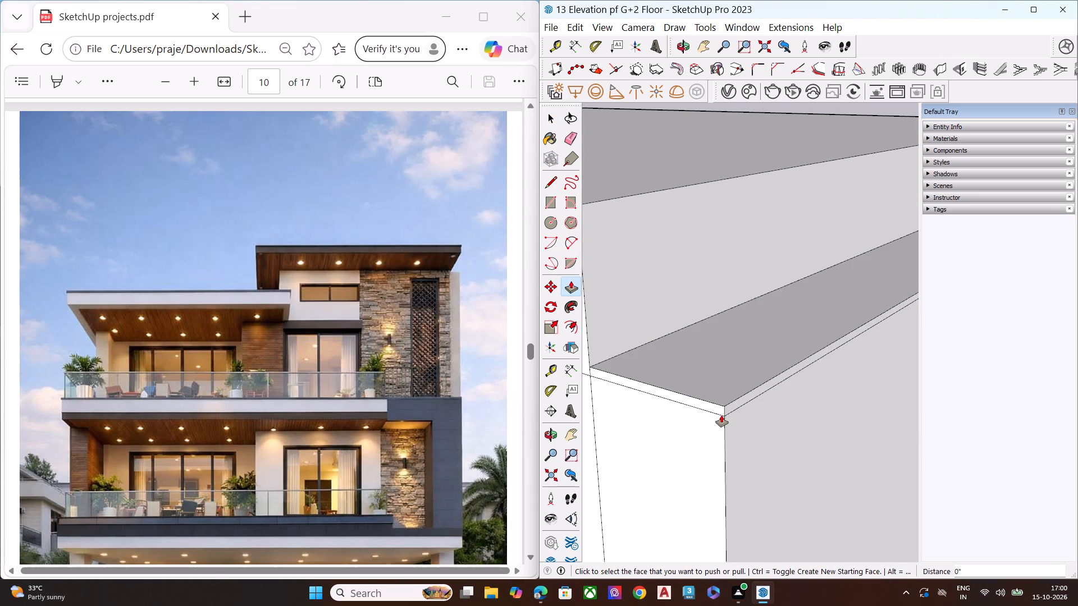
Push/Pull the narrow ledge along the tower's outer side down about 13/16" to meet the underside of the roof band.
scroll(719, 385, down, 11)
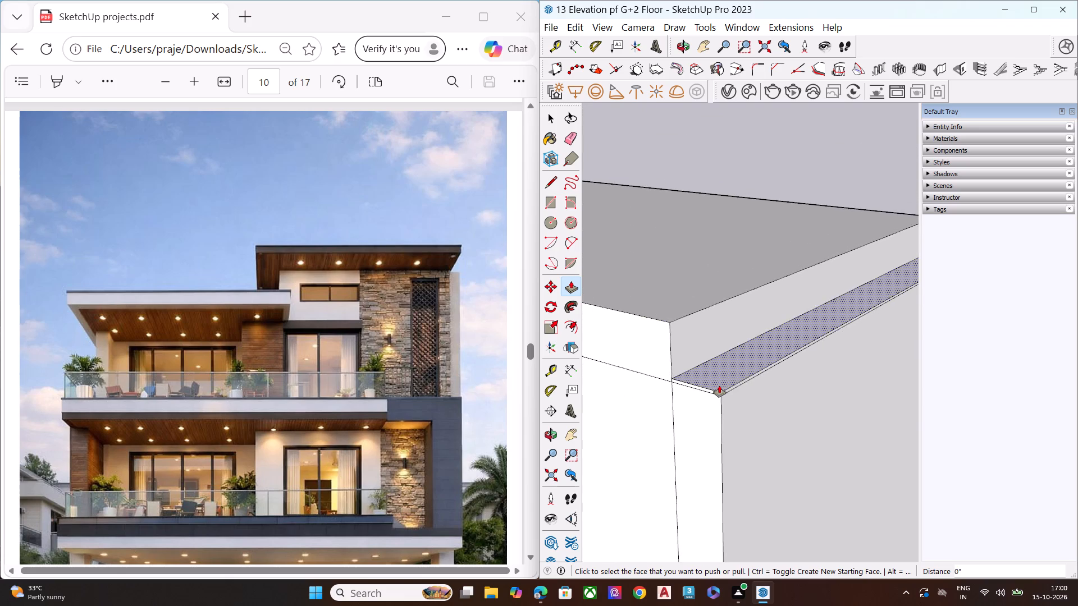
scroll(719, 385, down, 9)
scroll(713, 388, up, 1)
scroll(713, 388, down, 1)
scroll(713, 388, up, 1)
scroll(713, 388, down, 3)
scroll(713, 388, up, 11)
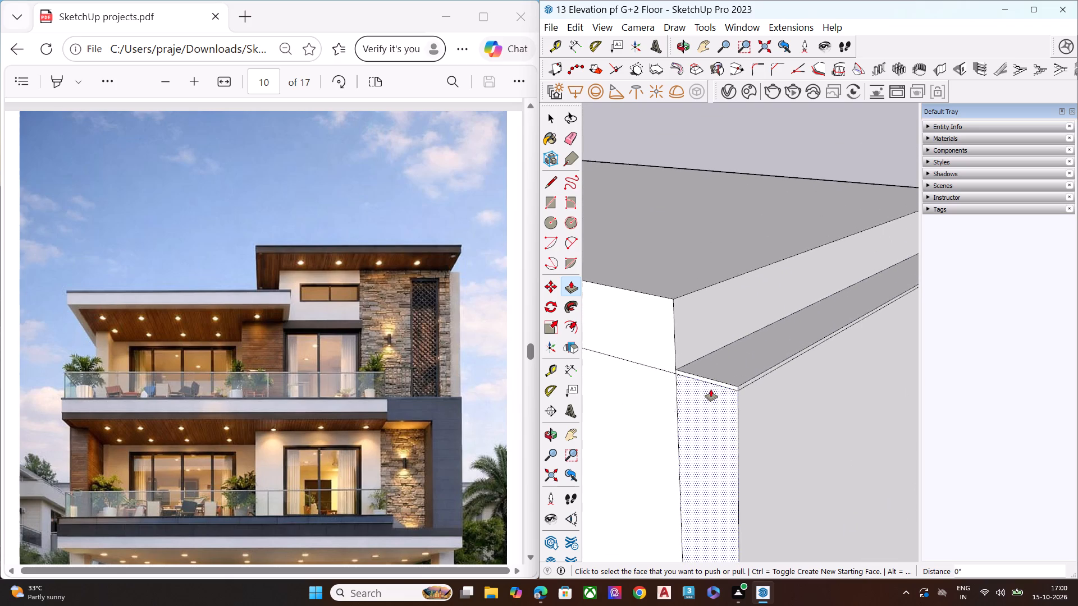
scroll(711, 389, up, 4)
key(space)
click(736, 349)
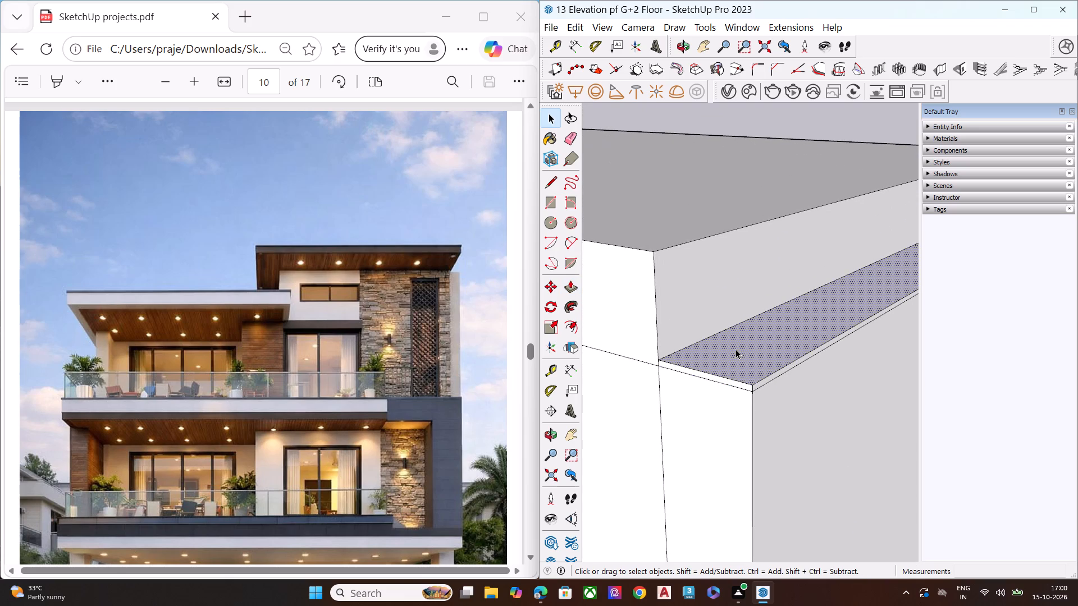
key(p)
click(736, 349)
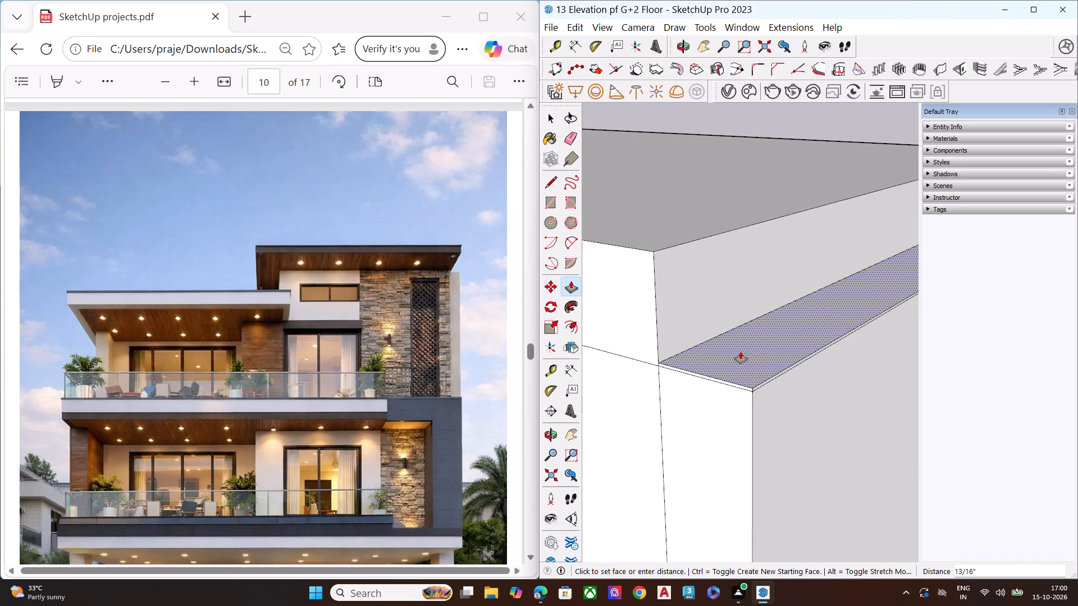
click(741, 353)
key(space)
Undo the lowered ledge, the dividing lines on the roof band and top, and the tower's narrow front strip.
scroll(741, 353, down, 3)
scroll(741, 353, up, 1)
scroll(741, 354, down, 4)
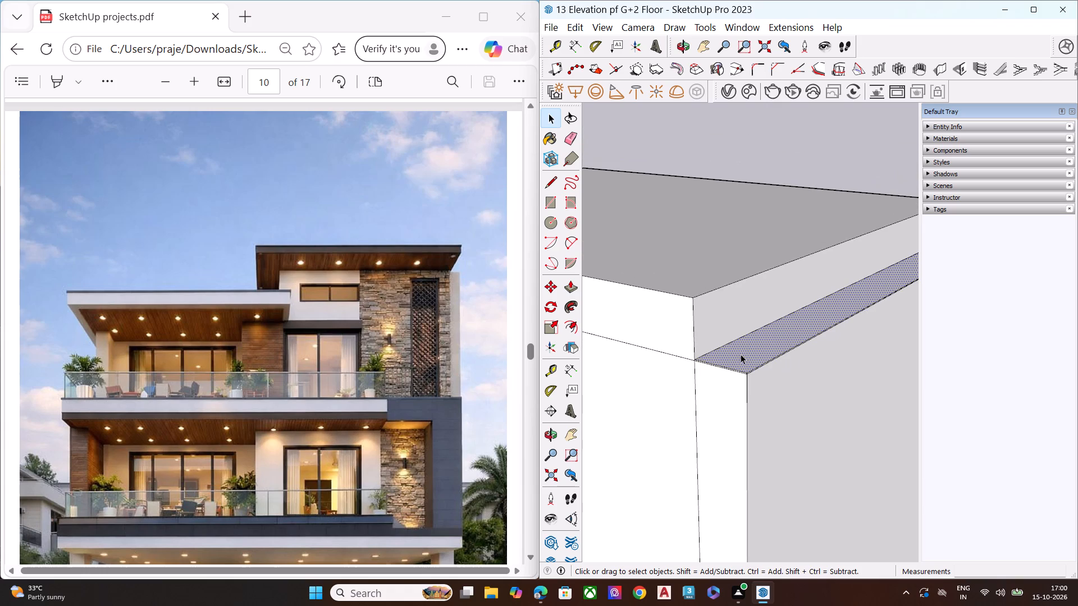
click(771, 141)
middle_drag(731, 299, 775, 151)
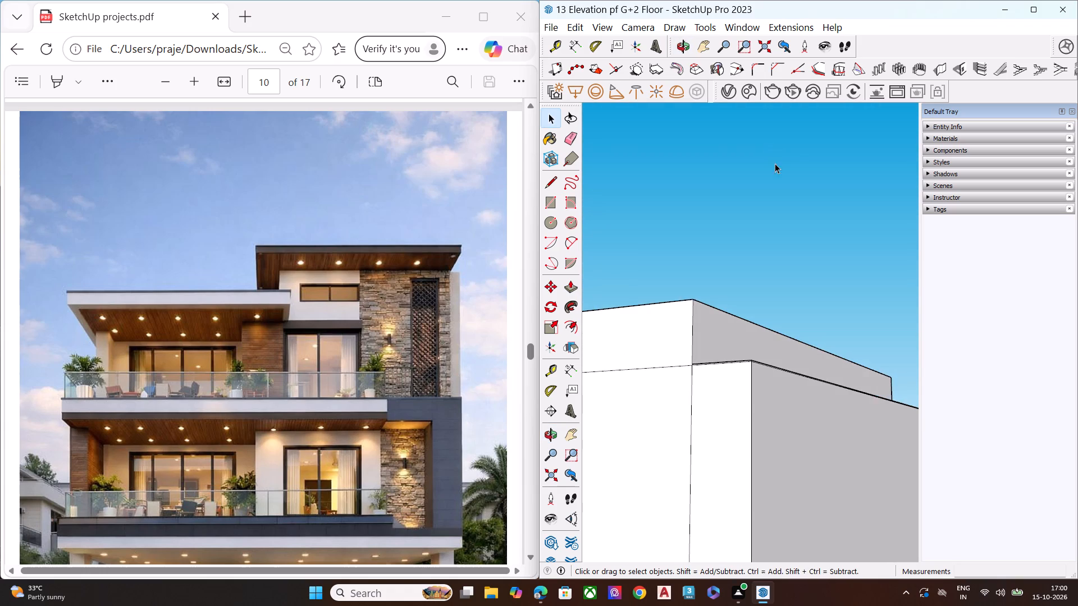
scroll(775, 166, up, 1)
scroll(776, 196, down, 13)
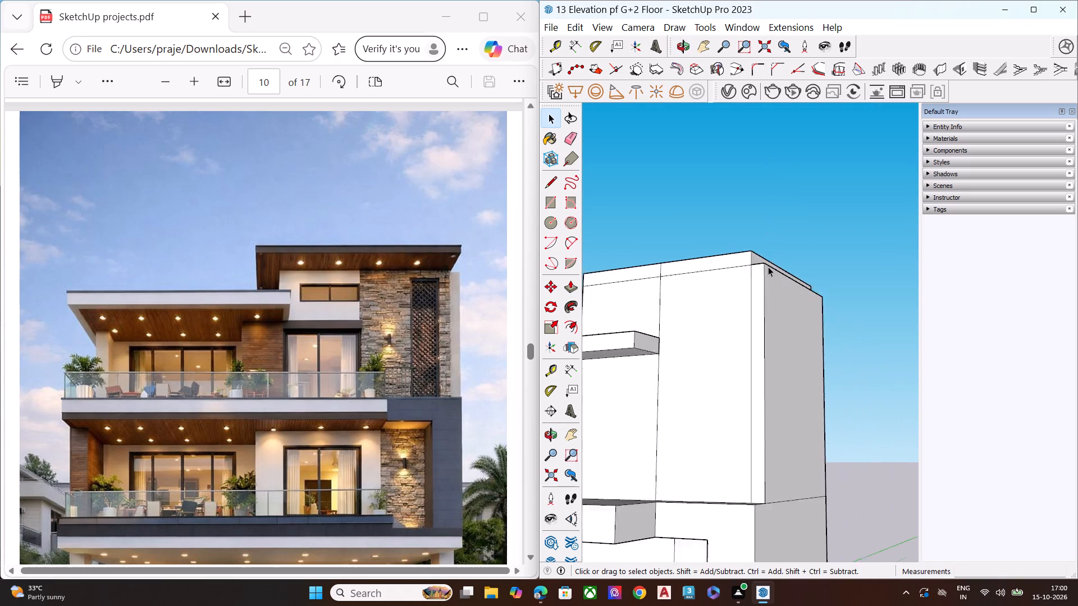
scroll(768, 267, down, 2)
middle_drag(767, 273, 699, 474)
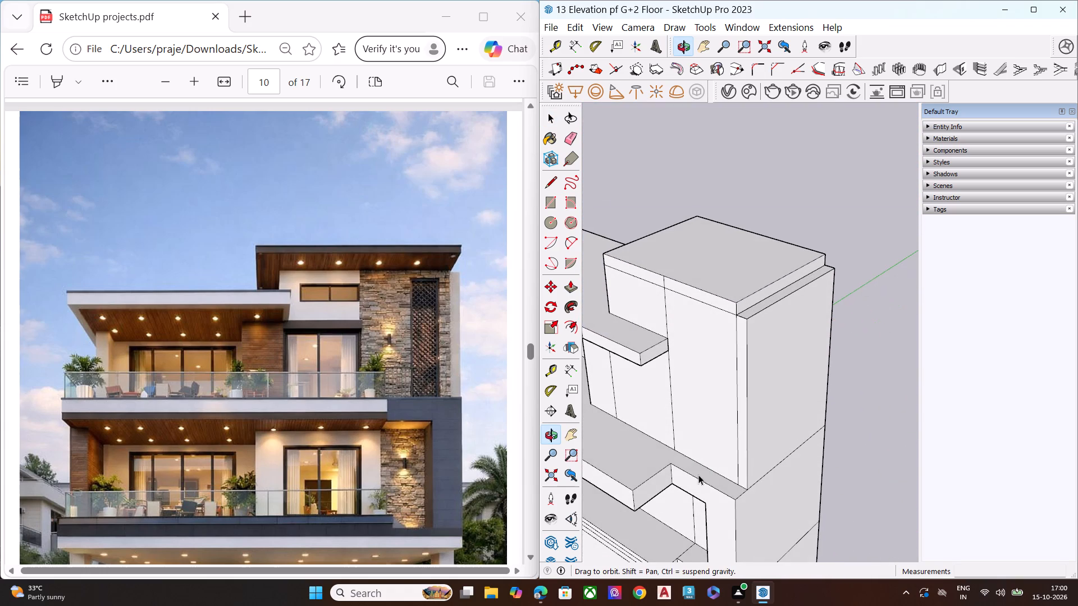
key(ctrl+z)
key(ctrl+z)
key(ctrl+z)
key(ctrl+z)
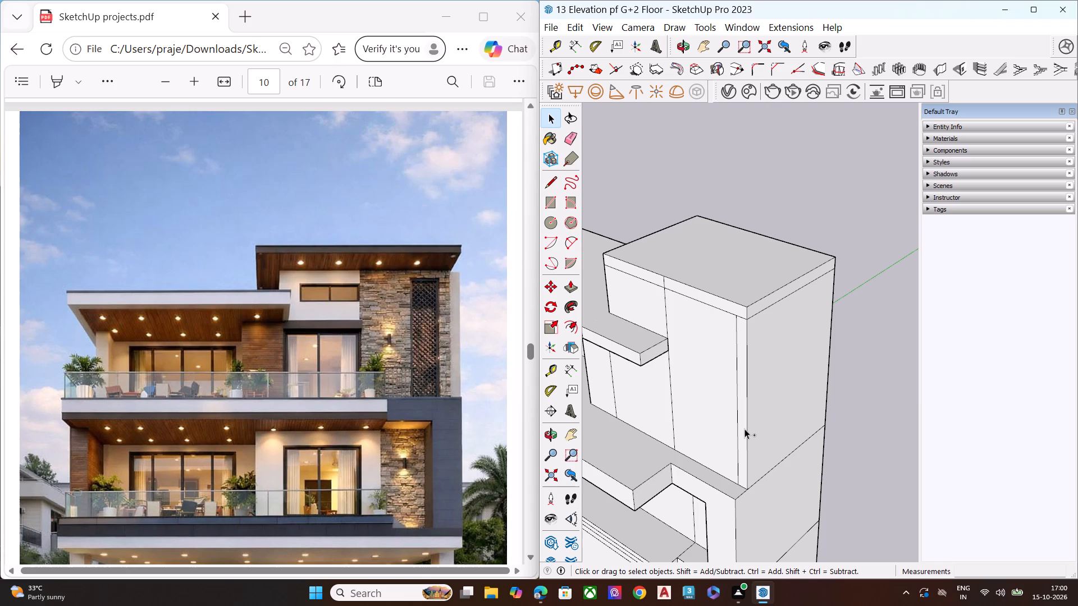
key(ctrl+z)
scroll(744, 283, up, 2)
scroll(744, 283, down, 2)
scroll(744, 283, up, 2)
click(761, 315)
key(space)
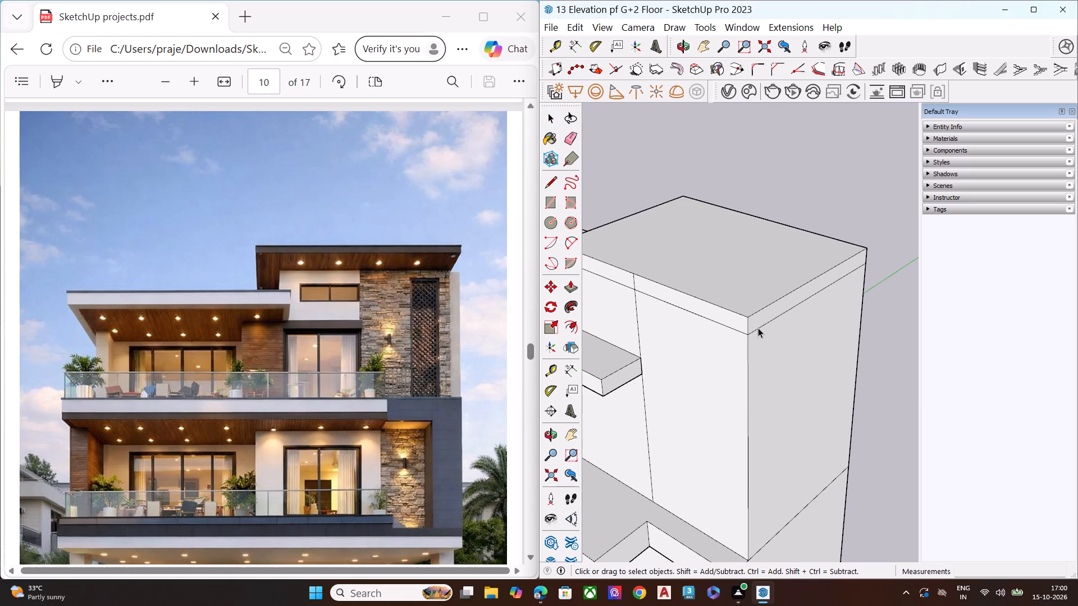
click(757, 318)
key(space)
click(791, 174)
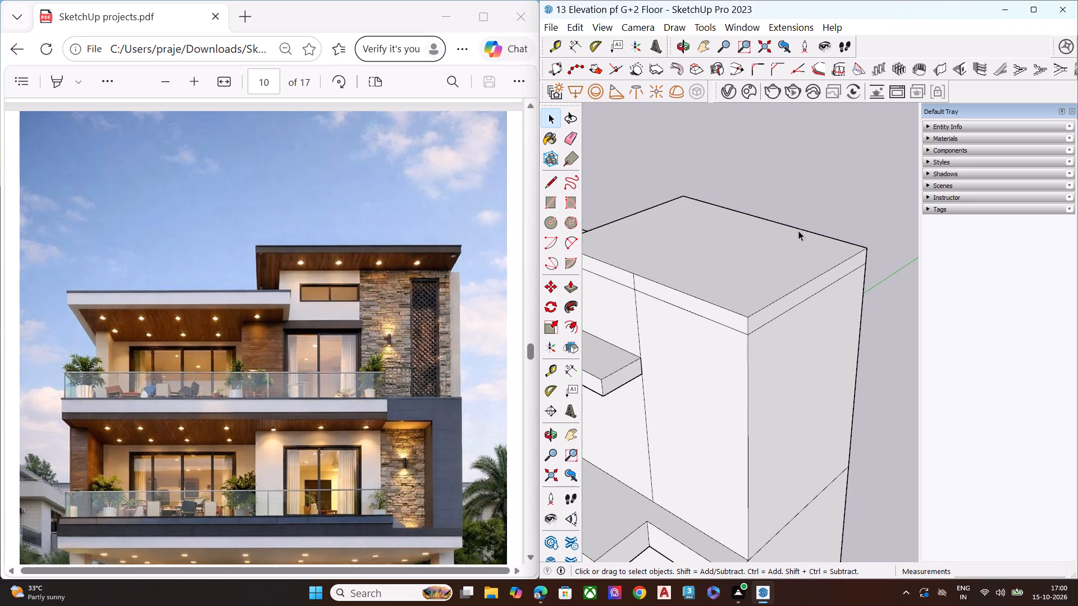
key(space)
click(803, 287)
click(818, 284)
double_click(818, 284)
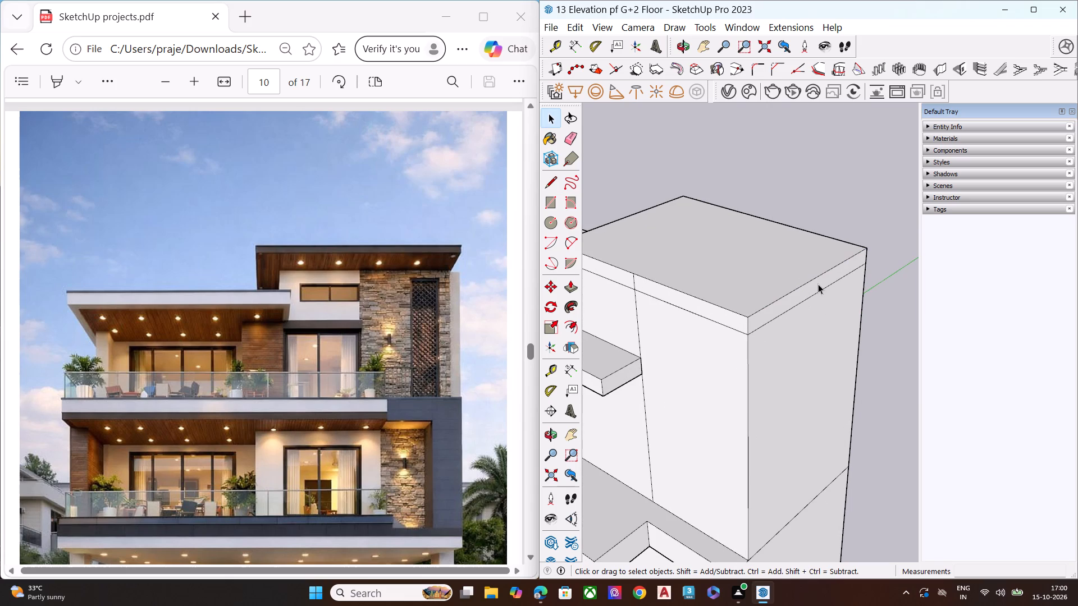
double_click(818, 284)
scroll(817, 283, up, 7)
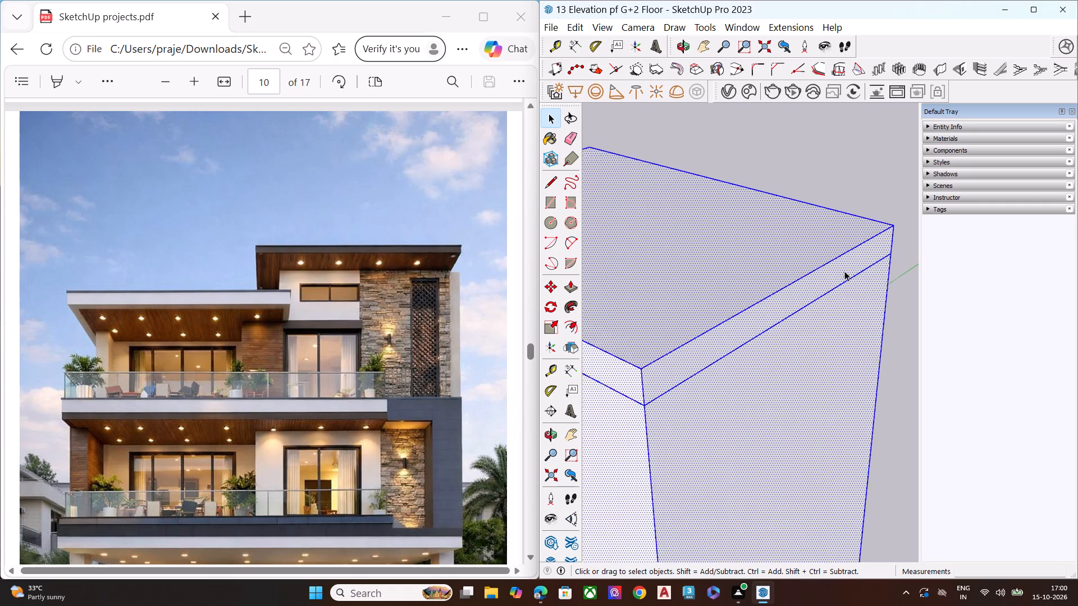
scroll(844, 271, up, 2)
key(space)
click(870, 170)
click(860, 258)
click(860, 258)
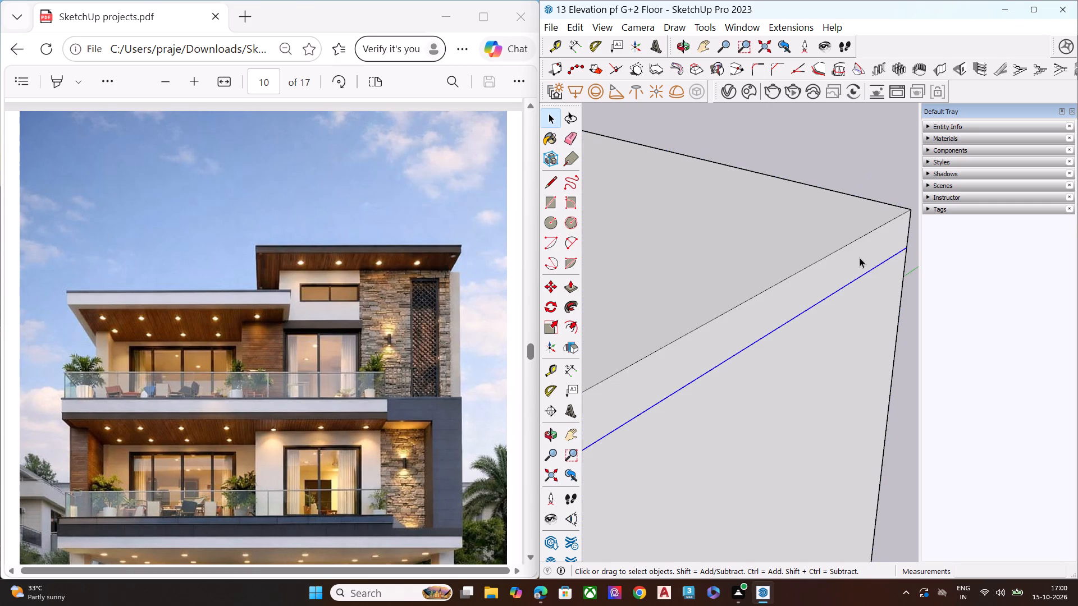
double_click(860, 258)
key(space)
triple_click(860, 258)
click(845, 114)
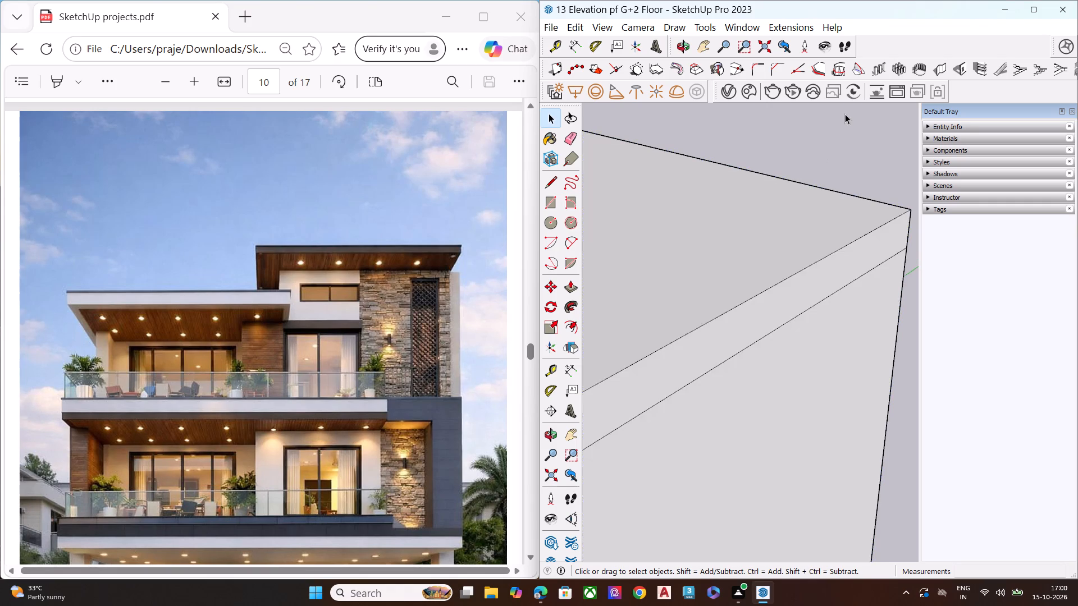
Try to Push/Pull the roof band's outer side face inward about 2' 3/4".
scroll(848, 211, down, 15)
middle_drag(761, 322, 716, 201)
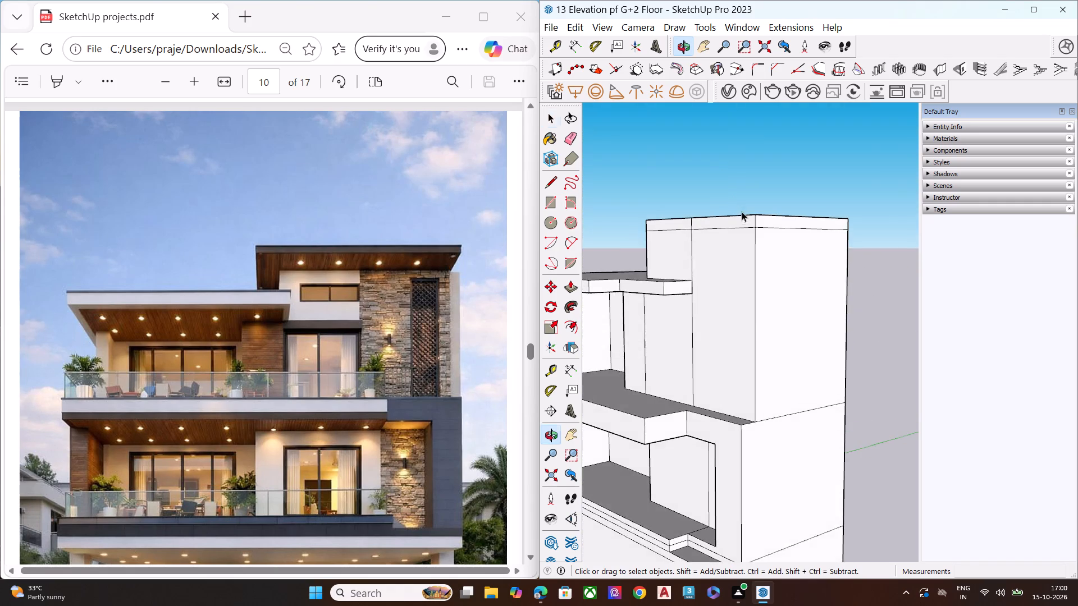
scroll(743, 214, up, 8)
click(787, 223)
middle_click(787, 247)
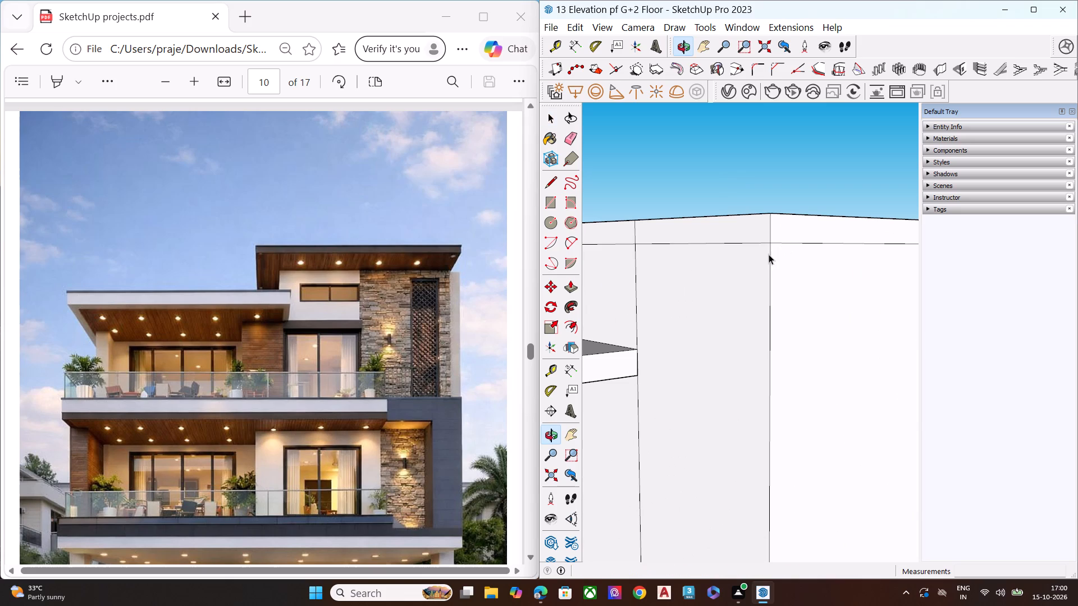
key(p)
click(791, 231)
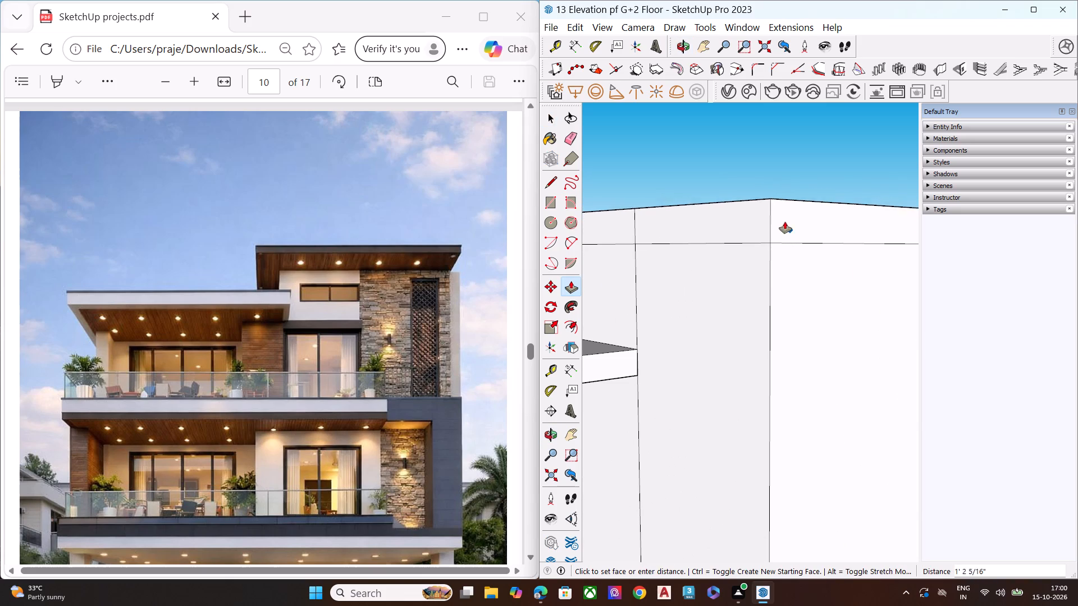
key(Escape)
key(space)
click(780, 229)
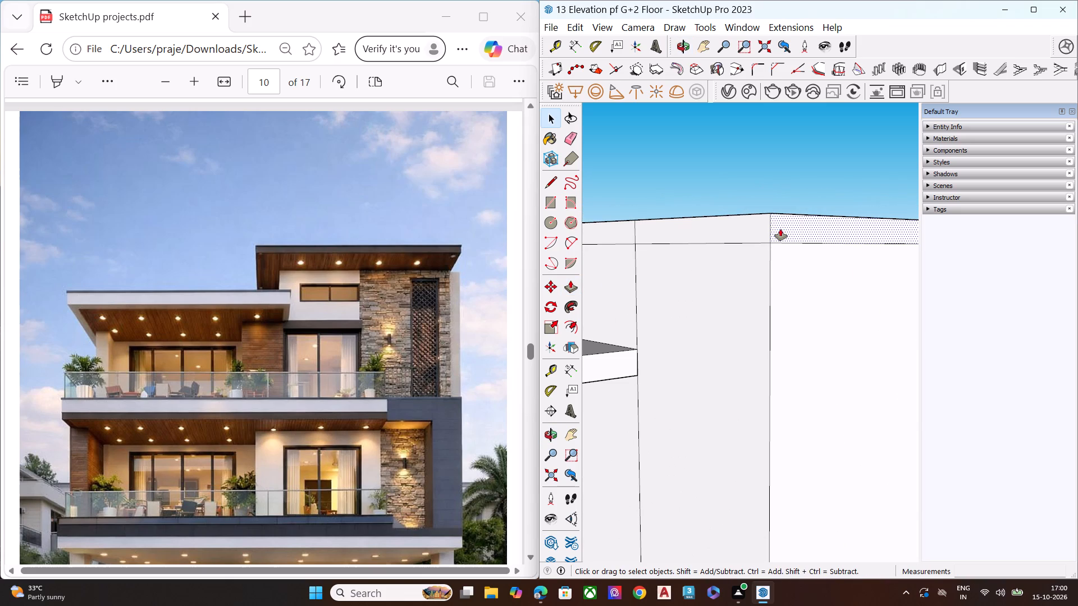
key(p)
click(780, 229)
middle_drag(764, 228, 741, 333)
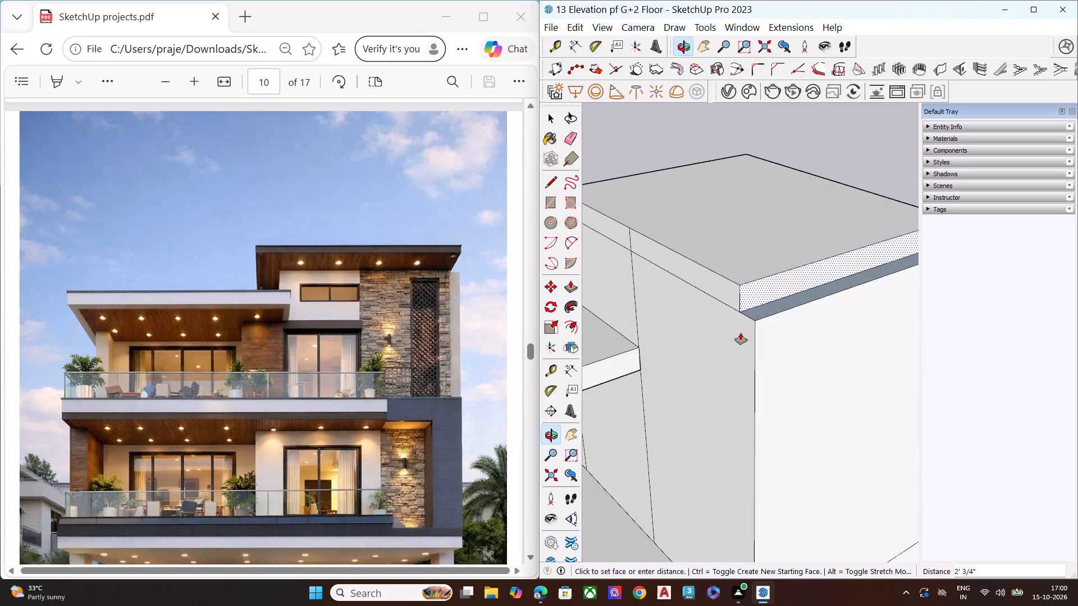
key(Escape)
Undo the roof band on top of the tower.
key(ctrl+z)
key(ctrl+z)
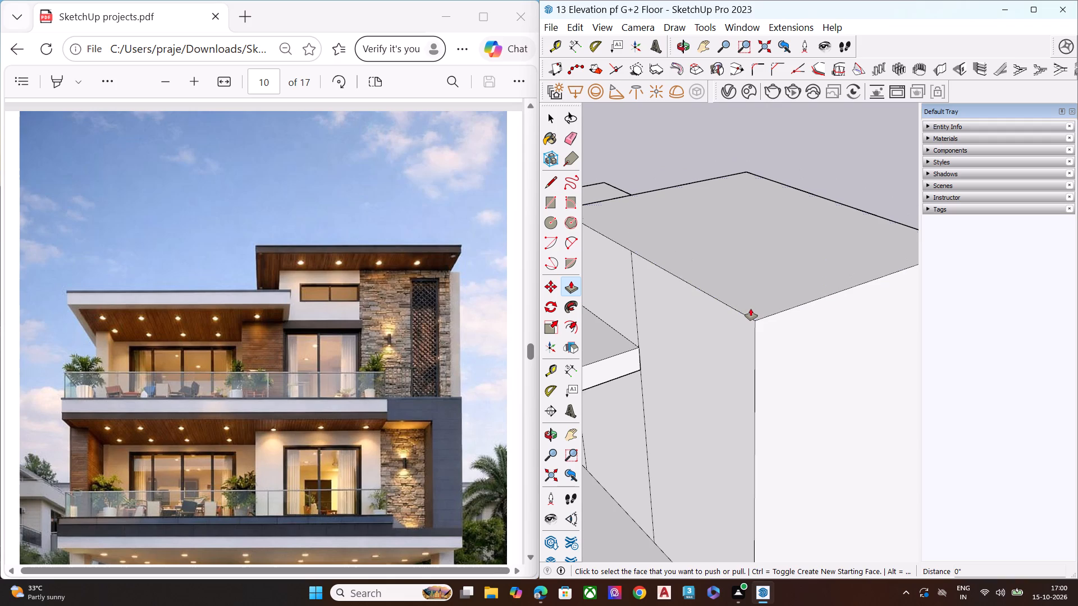
Draw a line about 26' 6 13/16" long across the tower's top face, just inside and parallel to its outer side edge.
scroll(751, 251, down, 5)
key(space)
middle_drag(759, 261, 666, 384)
scroll(666, 360, up, 1)
scroll(666, 360, down, 1)
scroll(666, 360, up, 4)
key(l)
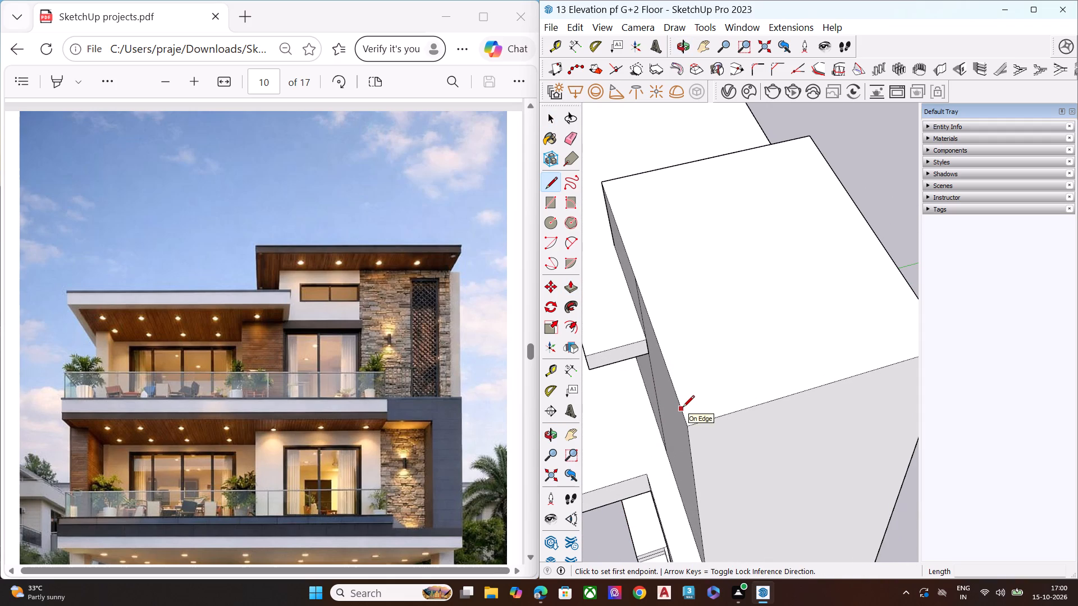
click(683, 408)
scroll(690, 344, down, 6)
scroll(826, 340, up, 3)
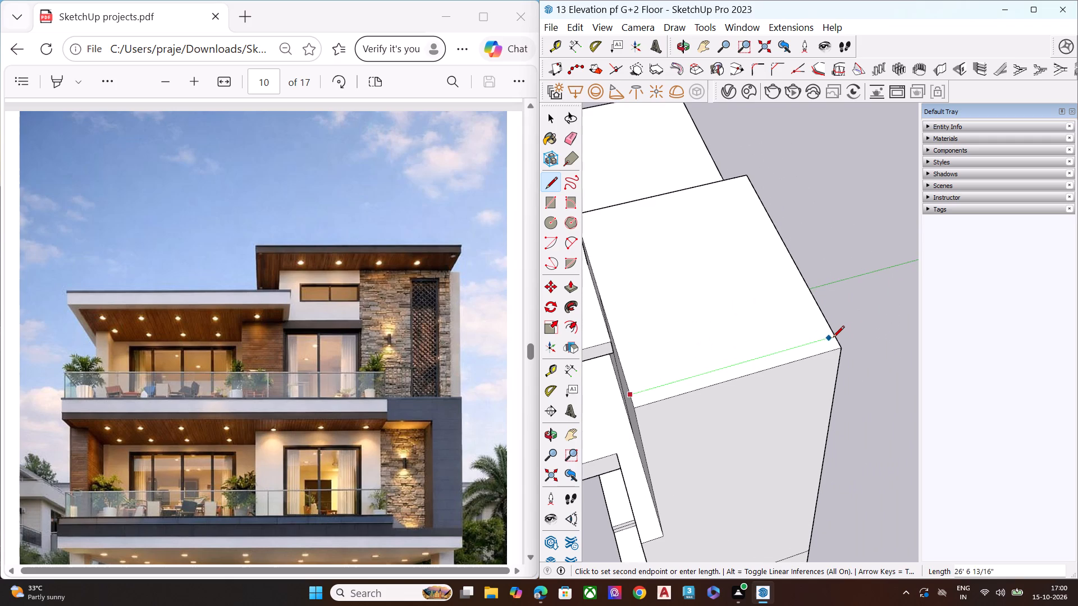
click(835, 337)
key(space)
Push/Pull the large part of the tower's top face up about 1' 11 3/8" with a new starting face, leaving the narrow outer strip.
middle_drag(676, 330, 815, 193)
scroll(756, 260, up, 1)
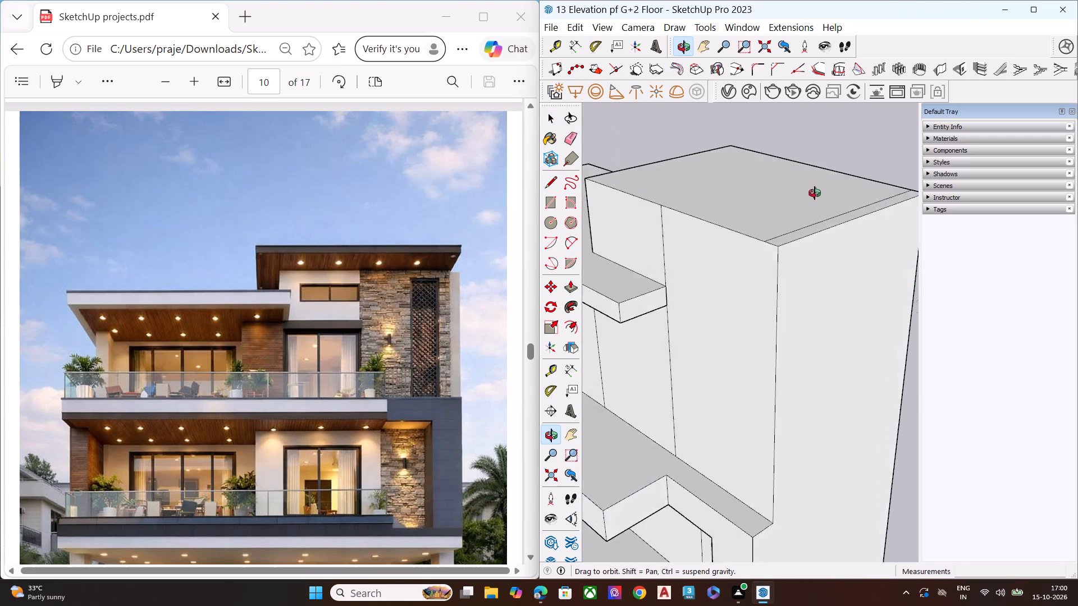
middle_drag(815, 193, 816, 191)
scroll(808, 196, up, 1)
click(804, 198)
key(p)
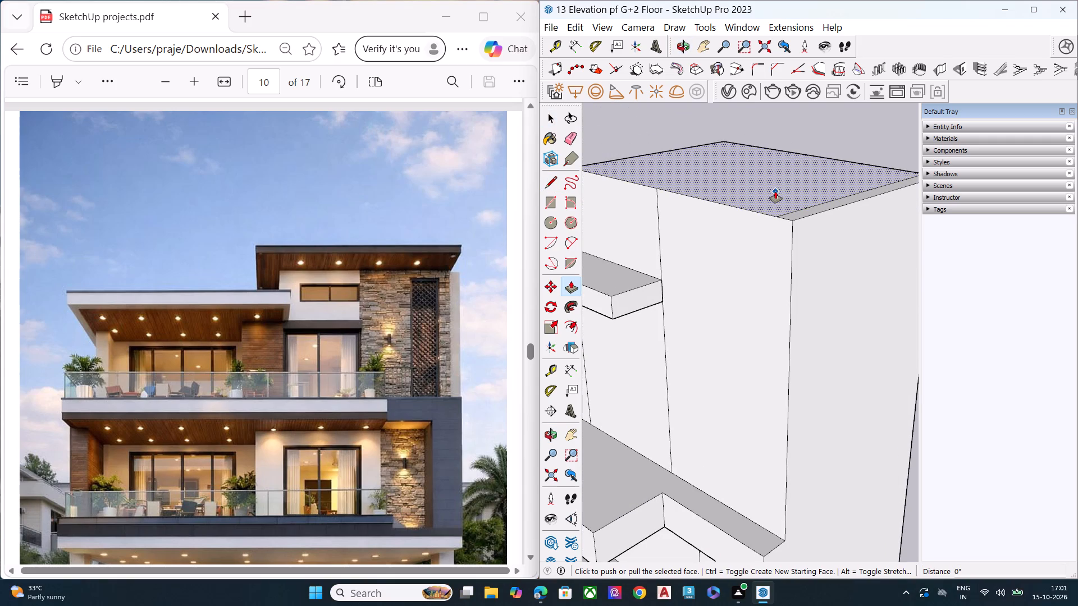
click(775, 191)
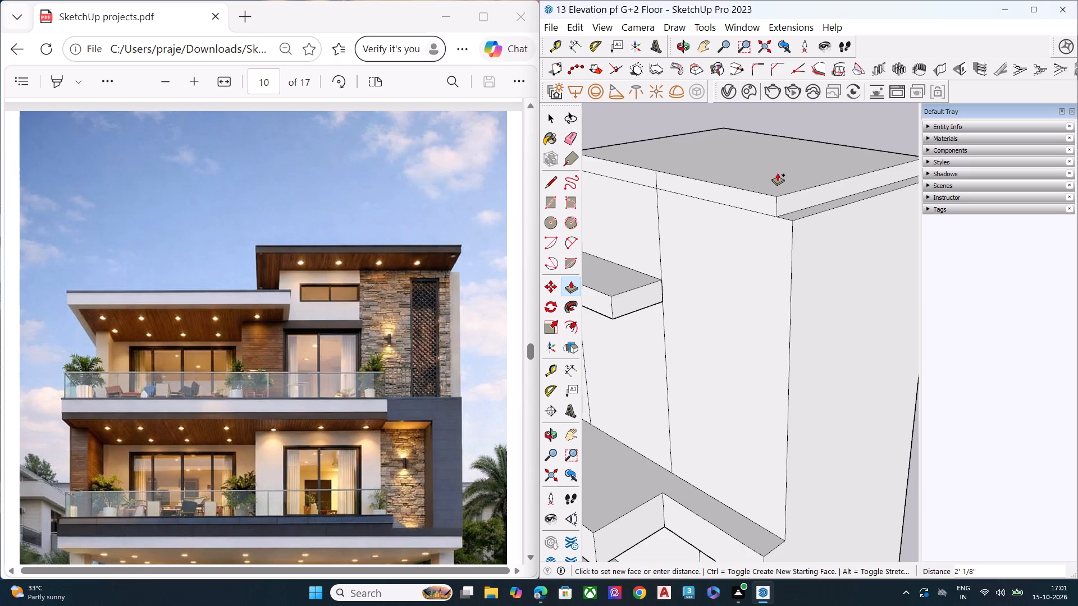
click(780, 174)
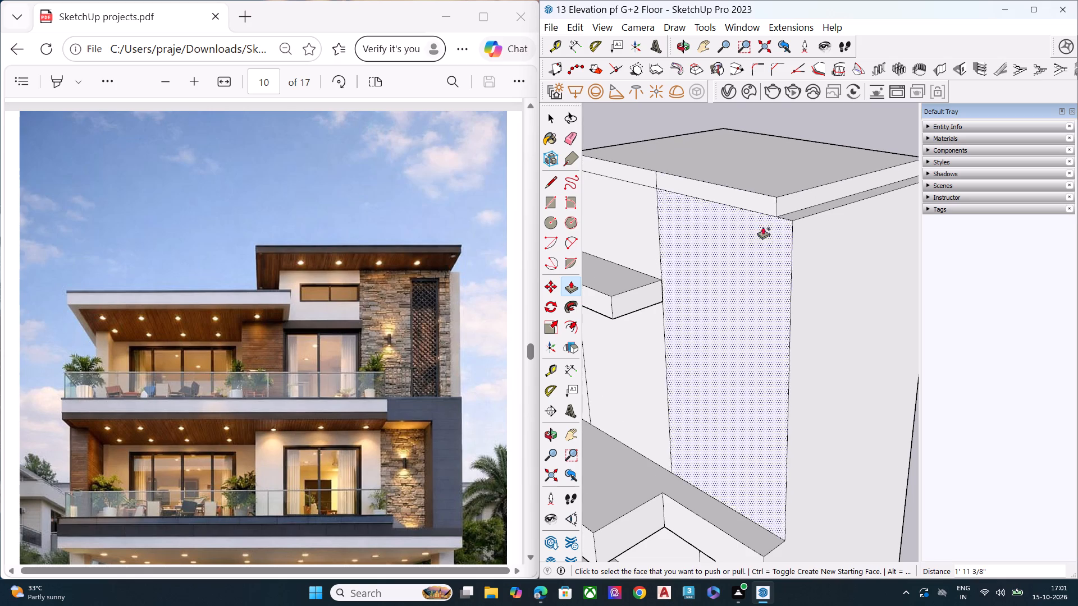
Delete the short vertical edge dividing the front face of the tower's roof band.
scroll(770, 238, down, 7)
scroll(785, 244, up, 1)
scroll(786, 245, down, 1)
middle_drag(626, 240, 1058, 148)
scroll(797, 163, up, 8)
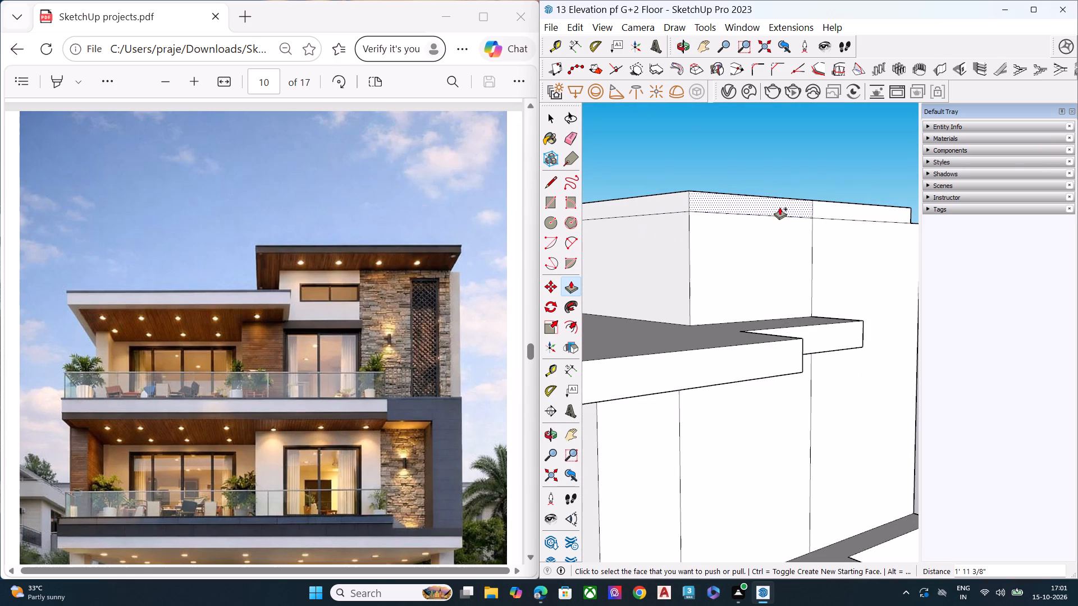
key(space)
scroll(837, 213, up, 4)
scroll(834, 214, down, 1)
scroll(828, 218, up, 1)
click(800, 210)
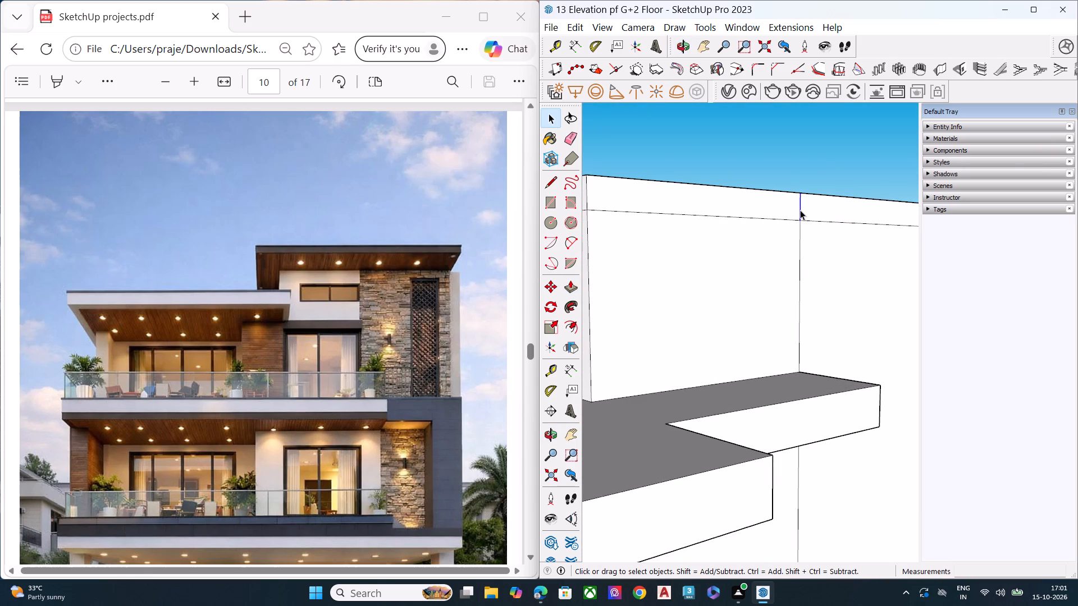
key(Delete)
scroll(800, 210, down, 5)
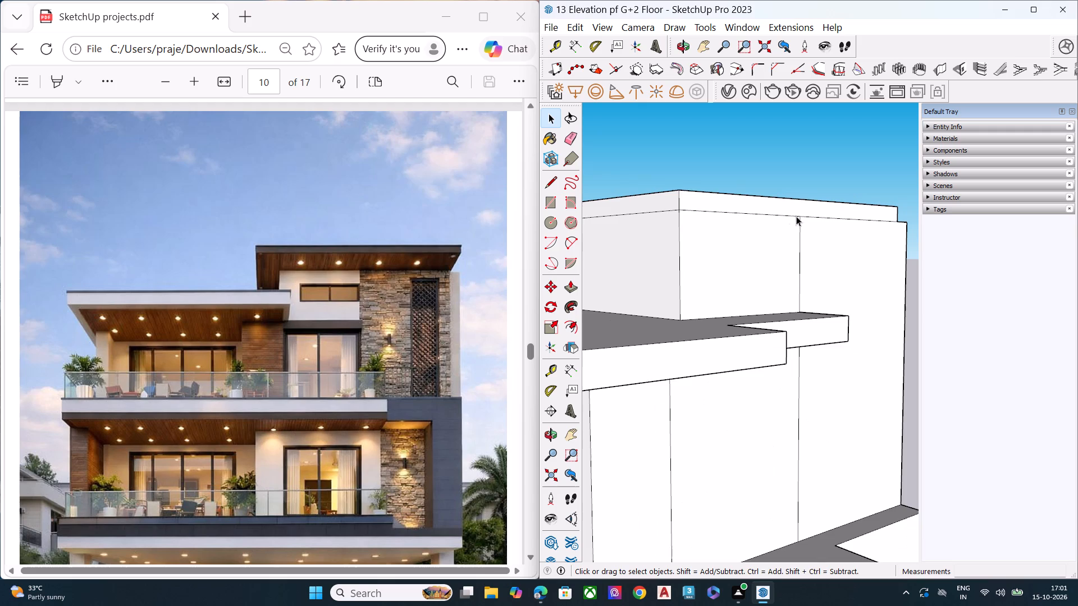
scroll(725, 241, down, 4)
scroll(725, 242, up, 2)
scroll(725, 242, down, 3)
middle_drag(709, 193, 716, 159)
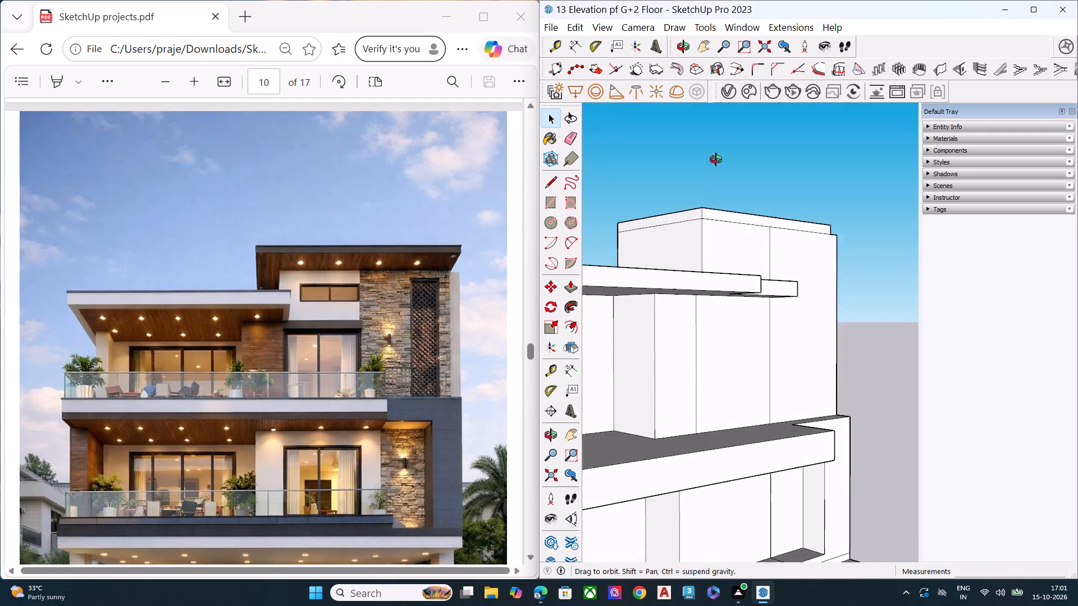
Push/Pull the front face of the tower's roof band outward about 7' 2 7/16" to form a front overhang.
middle_drag(716, 159, 716, 158)
scroll(745, 191, up, 4)
scroll(745, 191, down, 1)
scroll(745, 191, up, 2)
click(750, 232)
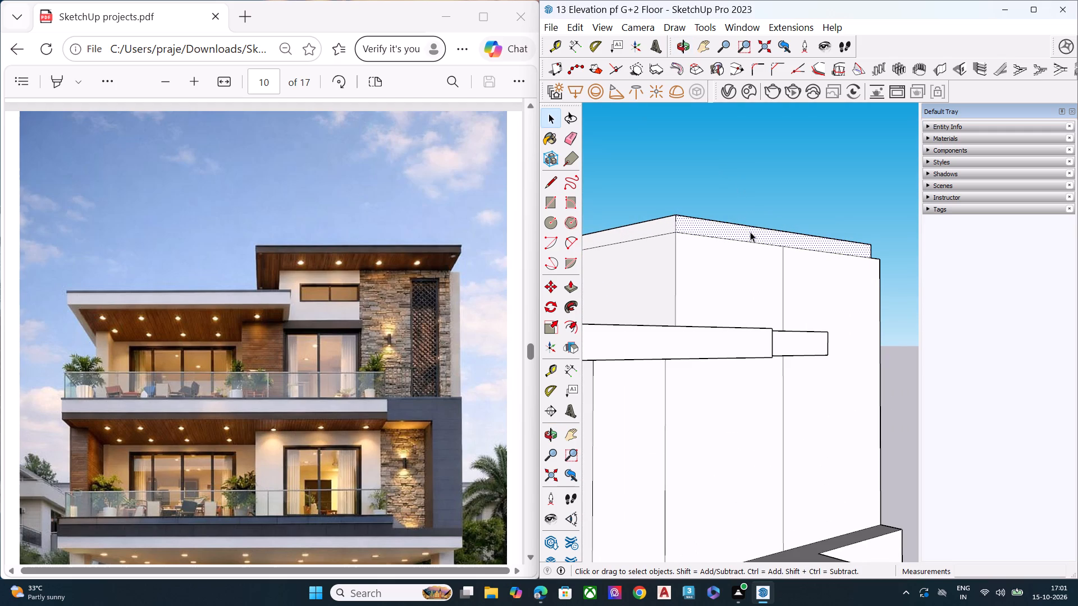
key(p)
click(750, 232)
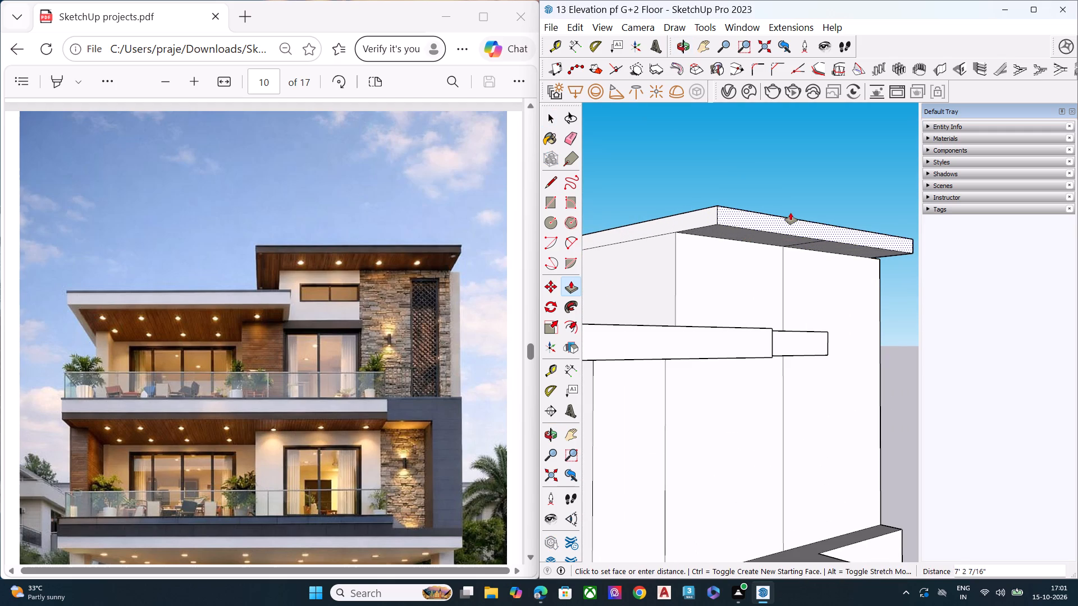
click(791, 213)
key(space)
Push/Pull the inner side face of the tower's roof band outward about 3' 6", over the lower roof slab.
click(710, 218)
key(p)
click(710, 218)
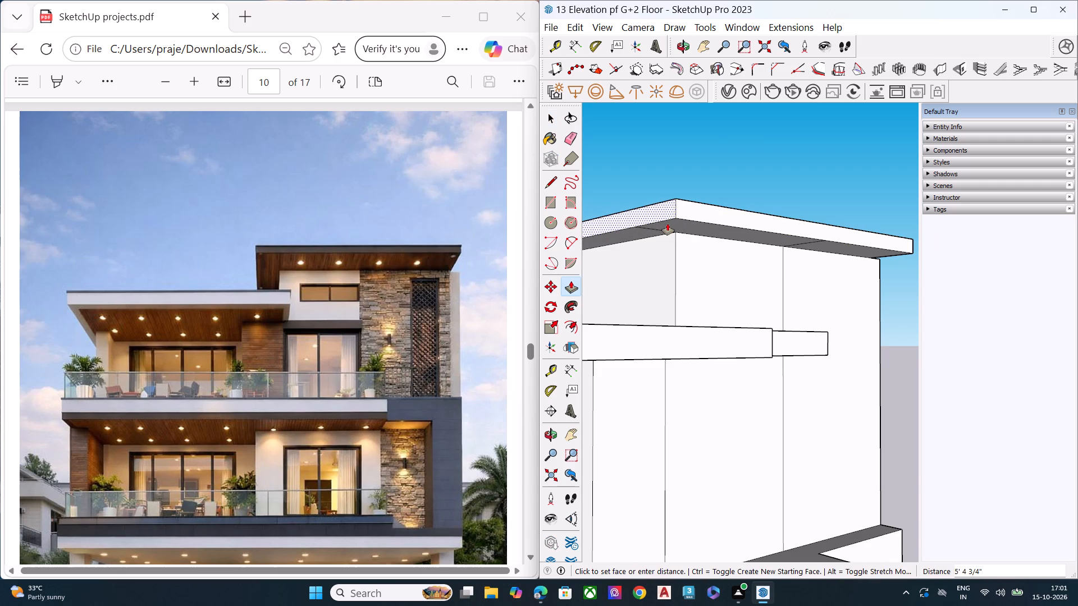
middle_drag(665, 222, 465, 196)
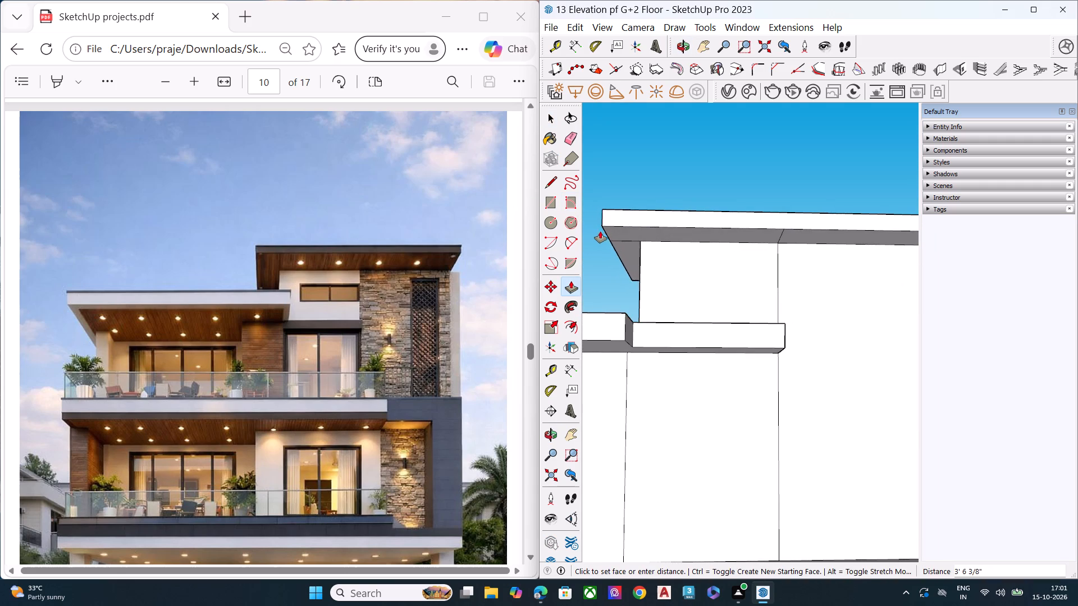
click(593, 231)
key(space)
Erase the two leftover edges on the underside of the tower's roof overhang.
scroll(610, 234, up, 1)
scroll(610, 234, down, 1)
scroll(610, 234, up, 4)
key(e)
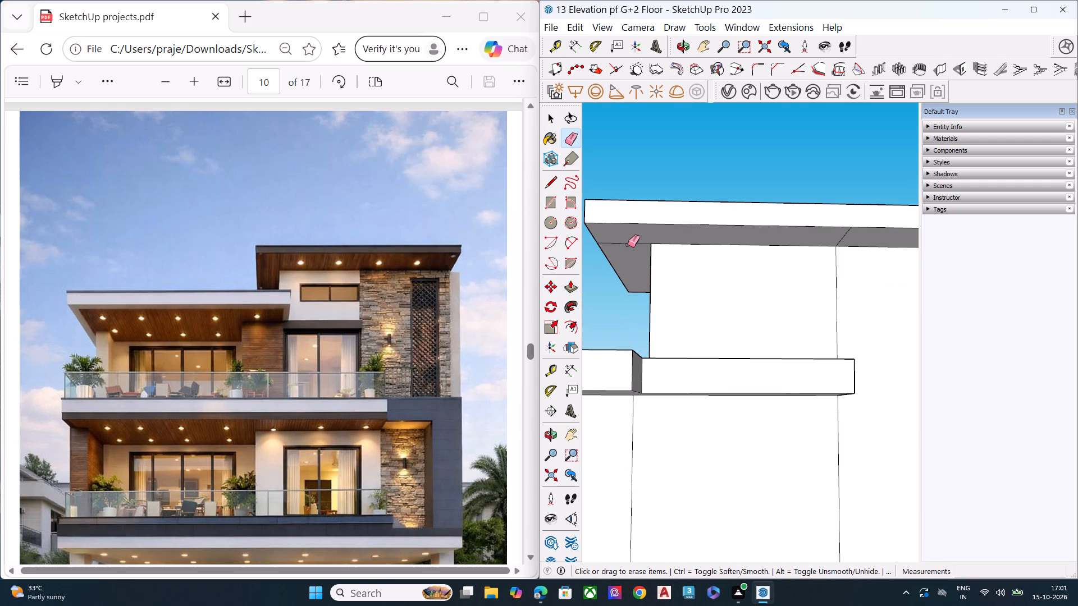
click(629, 243)
scroll(634, 245, down, 4)
scroll(794, 249, up, 5)
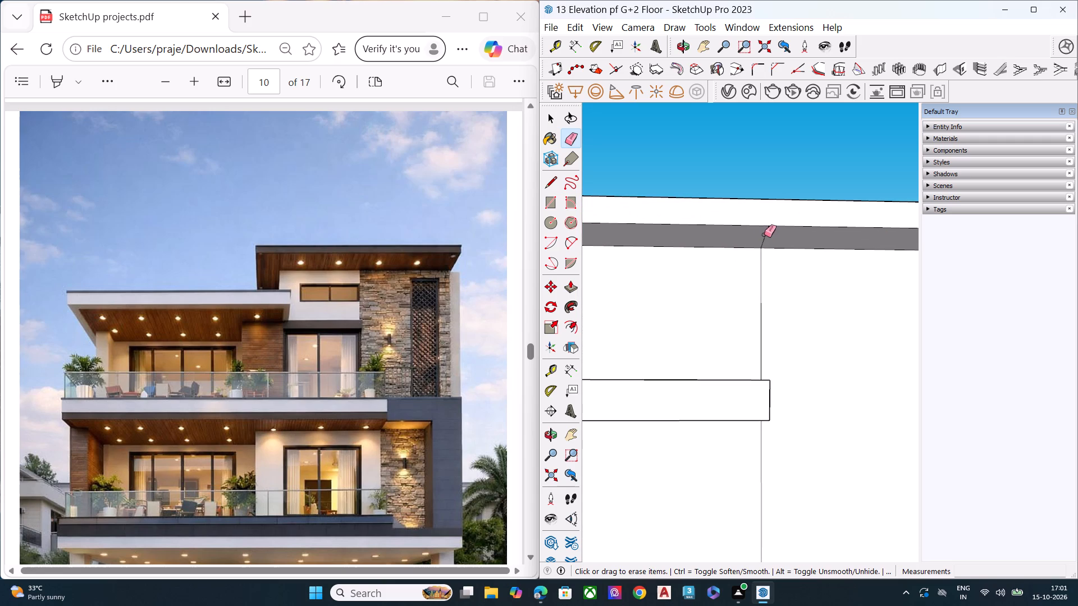
click(765, 235)
key(space)
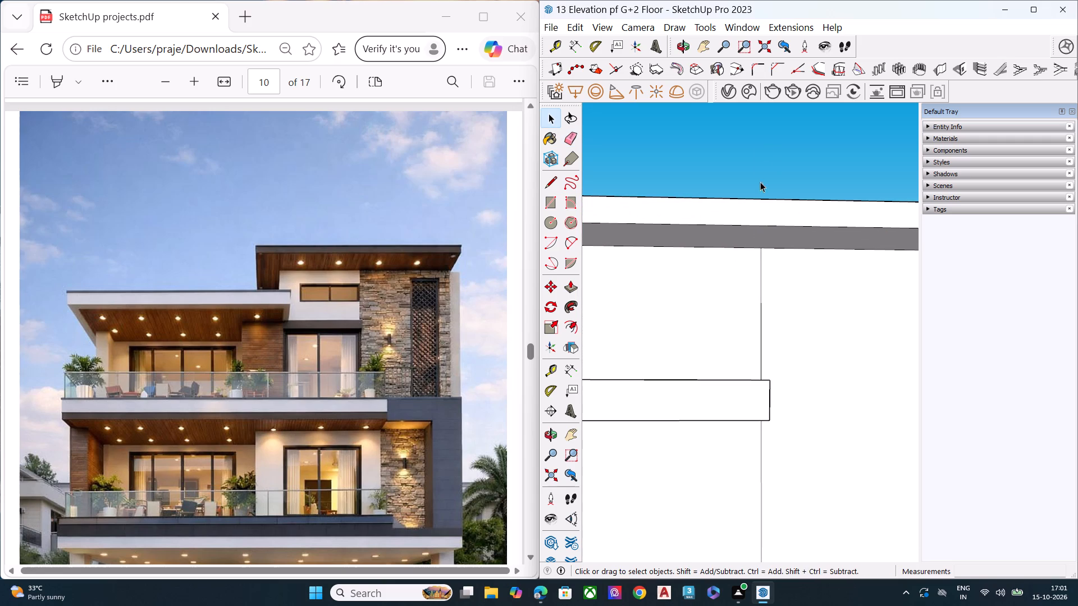
click(765, 137)
Examine the tower's roof overhang and the whole elevation from the side, front and below against the reference image.
scroll(715, 200, down, 1)
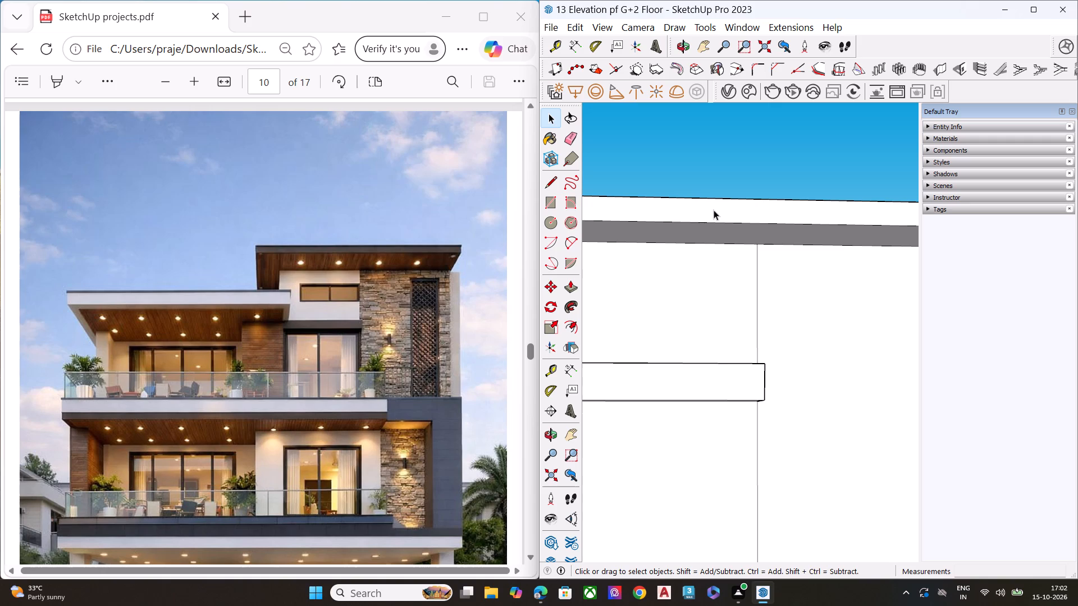
key(space)
scroll(731, 240, down, 6)
middle_drag(794, 254, 754, 281)
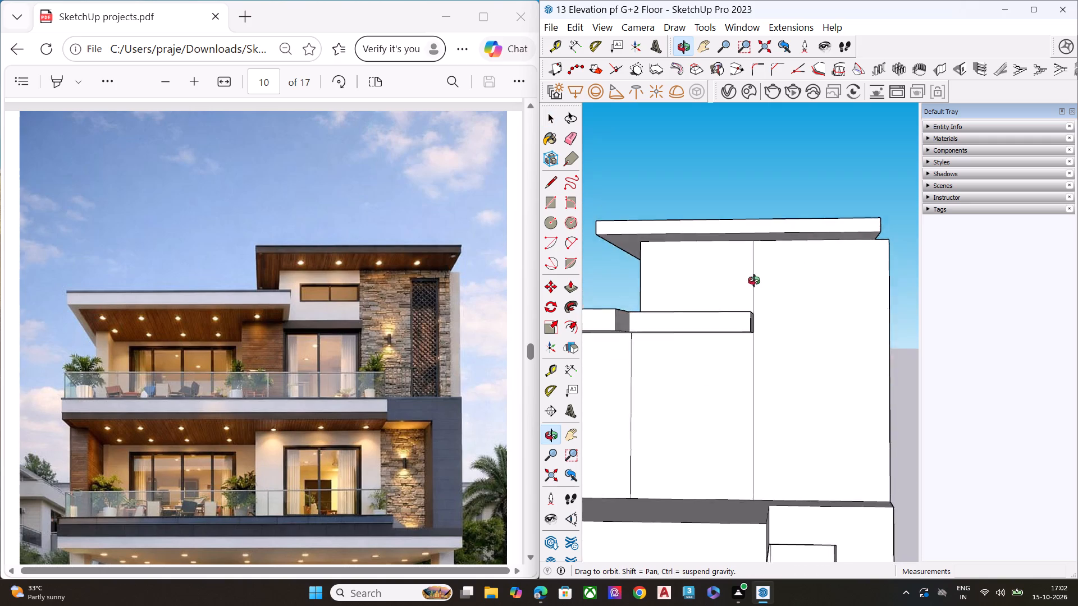
middle_drag(754, 281, 624, 294)
scroll(646, 264, up, 3)
scroll(724, 252, down, 8)
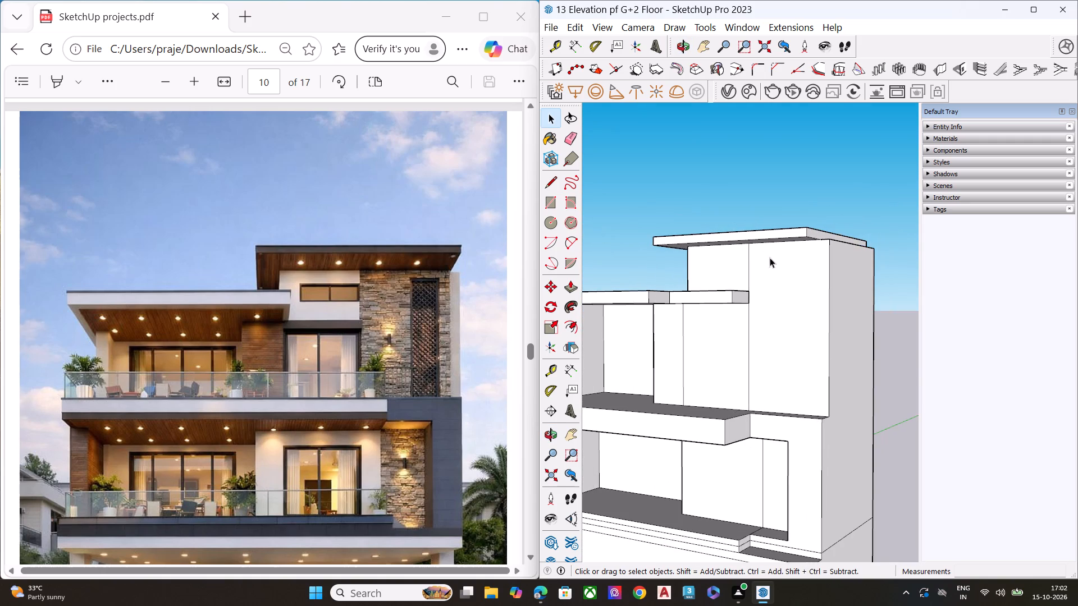
middle_drag(770, 258, 785, 231)
scroll(861, 214, up, 7)
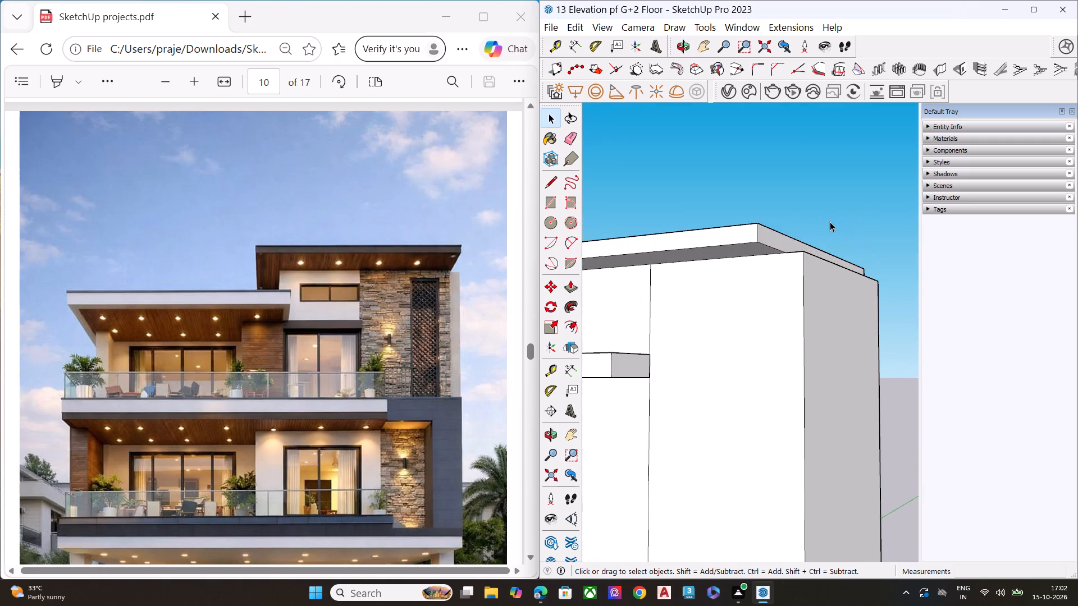
scroll(836, 205, down, 5)
click(820, 177)
scroll(800, 206, down, 2)
scroll(800, 207, up, 2)
scroll(800, 208, down, 4)
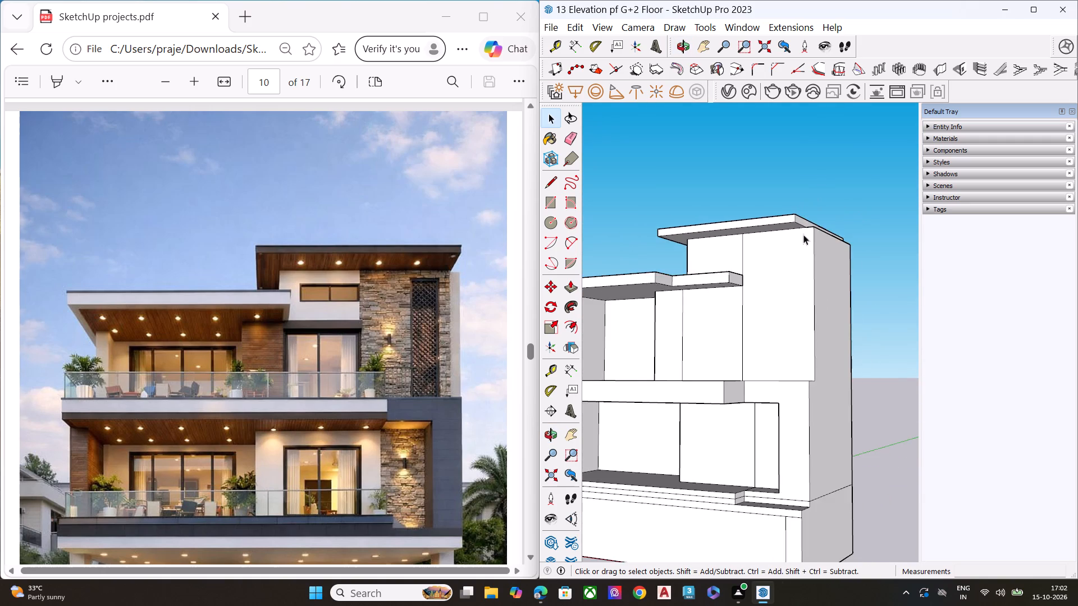
scroll(784, 239, down, 6)
middle_drag(770, 283, 855, 316)
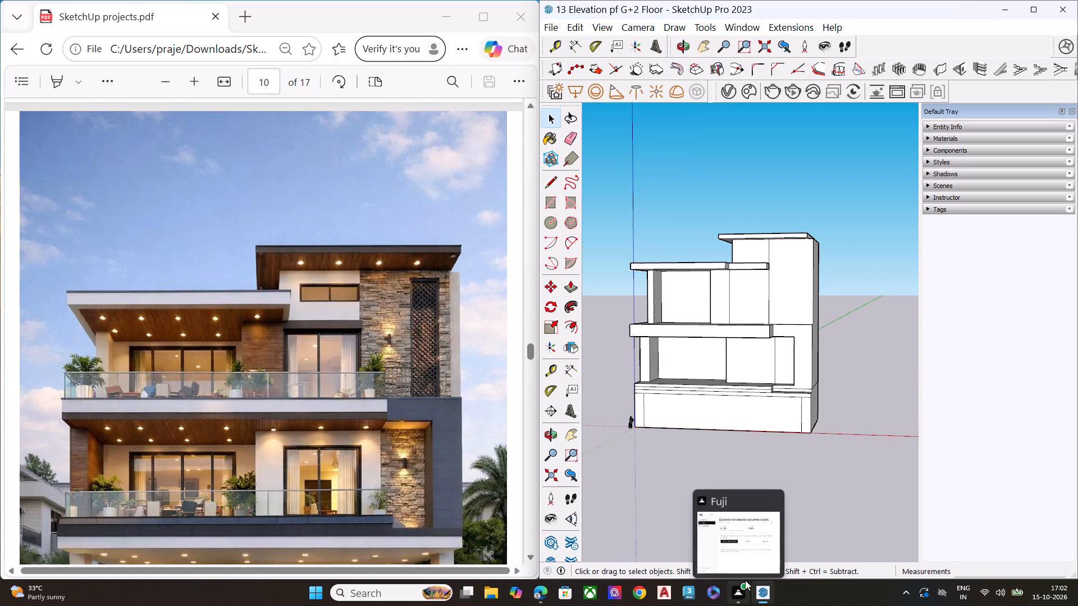
middle_drag(769, 303, 774, 201)
middle_drag(737, 368, 848, 395)
scroll(684, 328, up, 5)
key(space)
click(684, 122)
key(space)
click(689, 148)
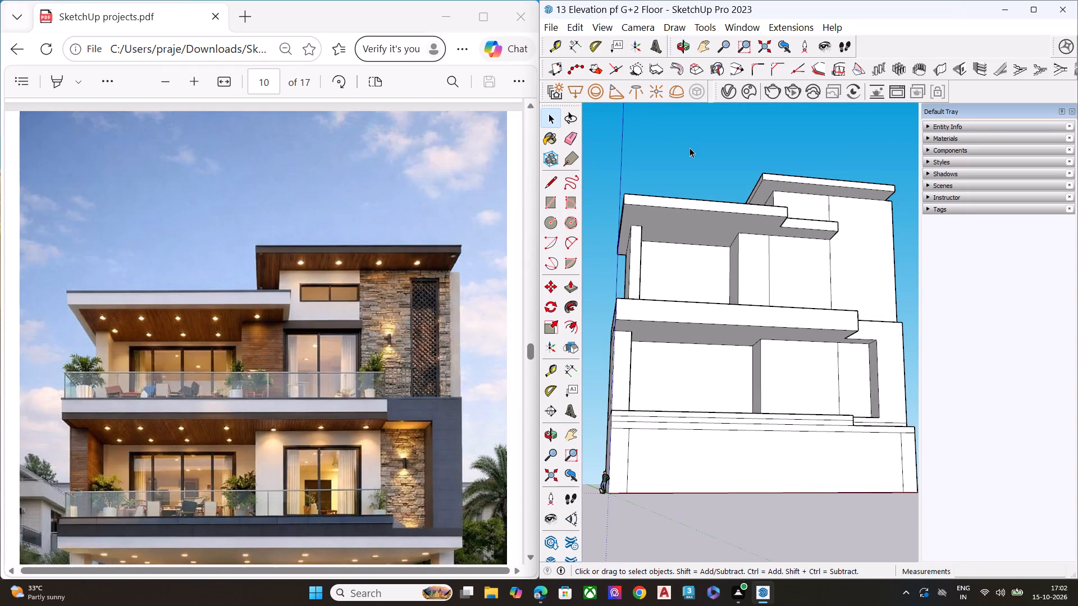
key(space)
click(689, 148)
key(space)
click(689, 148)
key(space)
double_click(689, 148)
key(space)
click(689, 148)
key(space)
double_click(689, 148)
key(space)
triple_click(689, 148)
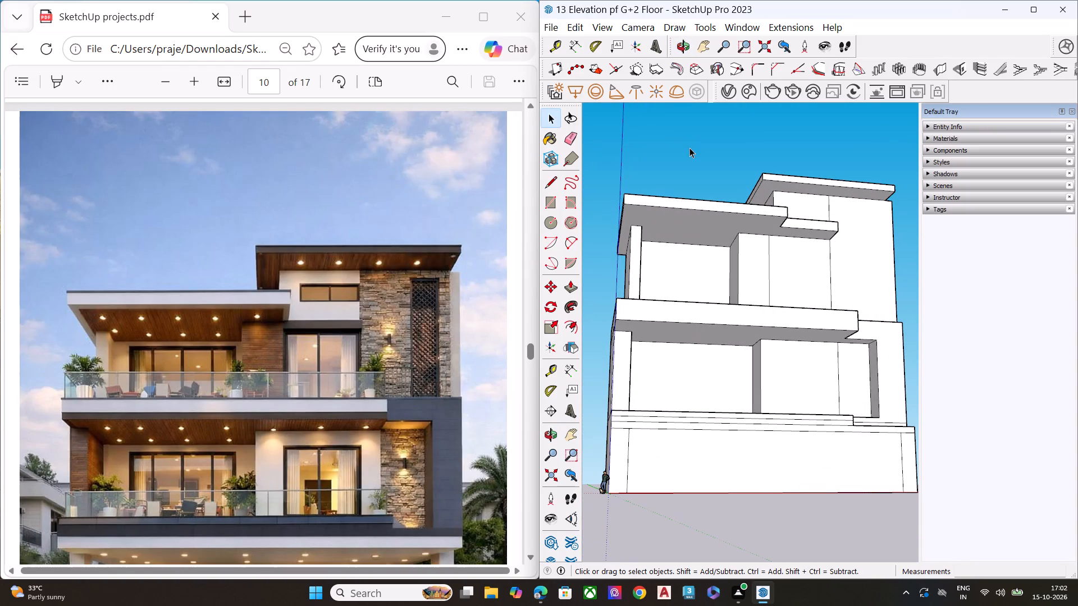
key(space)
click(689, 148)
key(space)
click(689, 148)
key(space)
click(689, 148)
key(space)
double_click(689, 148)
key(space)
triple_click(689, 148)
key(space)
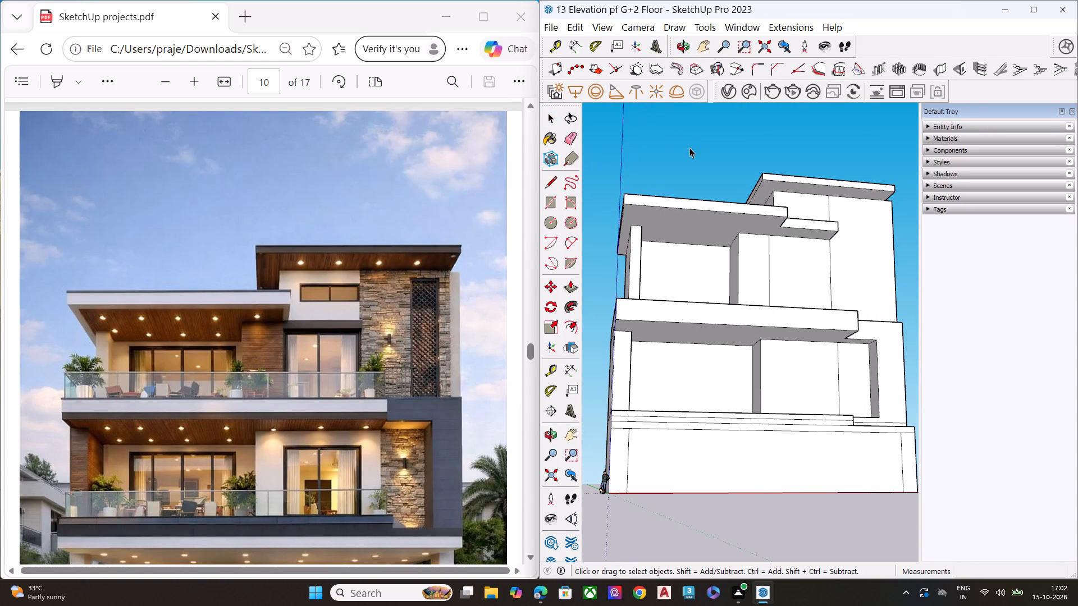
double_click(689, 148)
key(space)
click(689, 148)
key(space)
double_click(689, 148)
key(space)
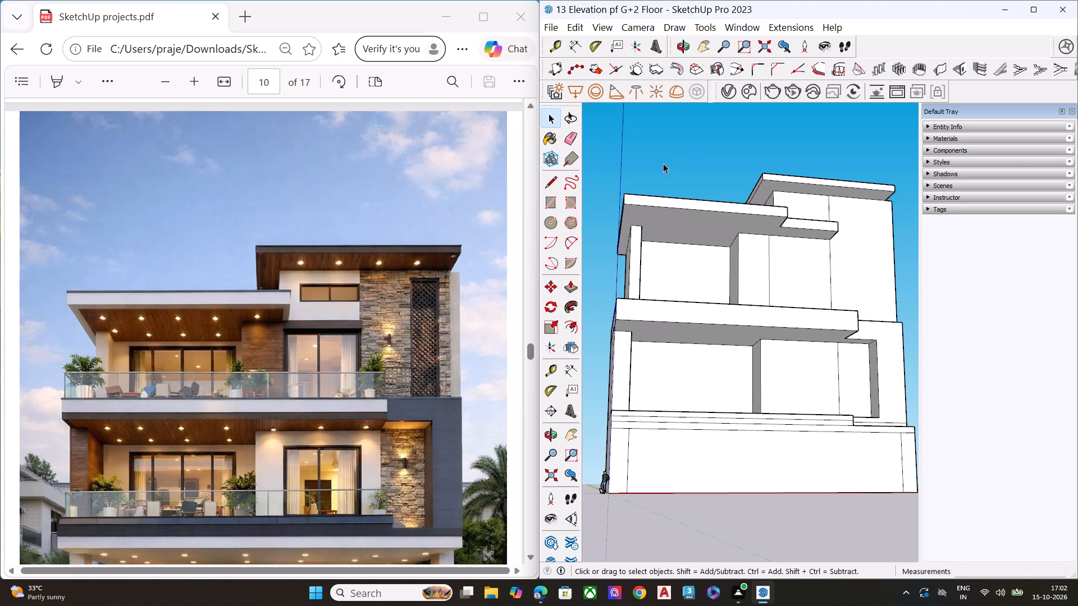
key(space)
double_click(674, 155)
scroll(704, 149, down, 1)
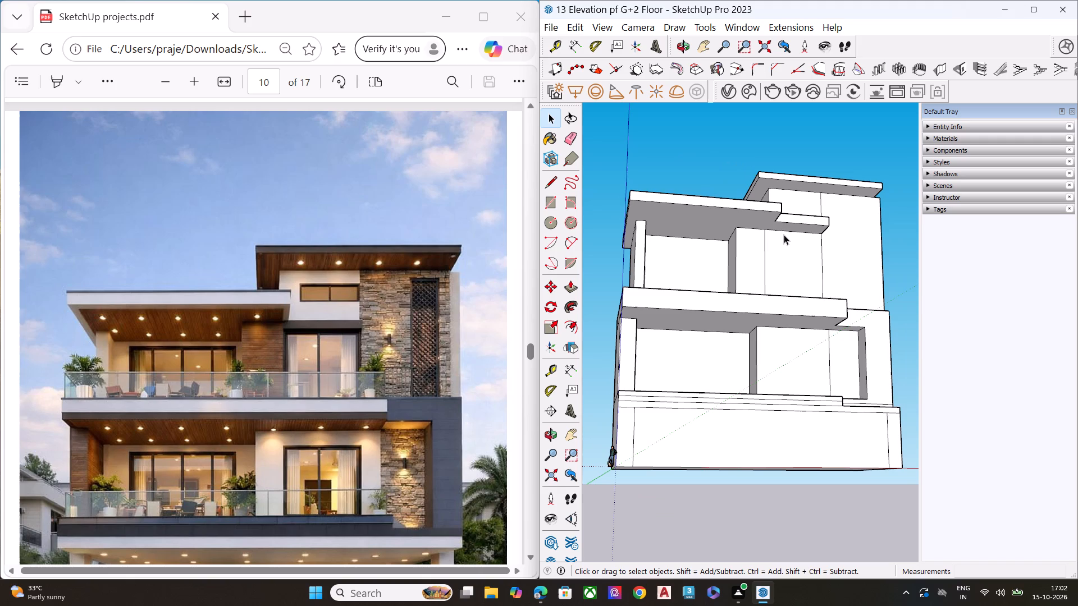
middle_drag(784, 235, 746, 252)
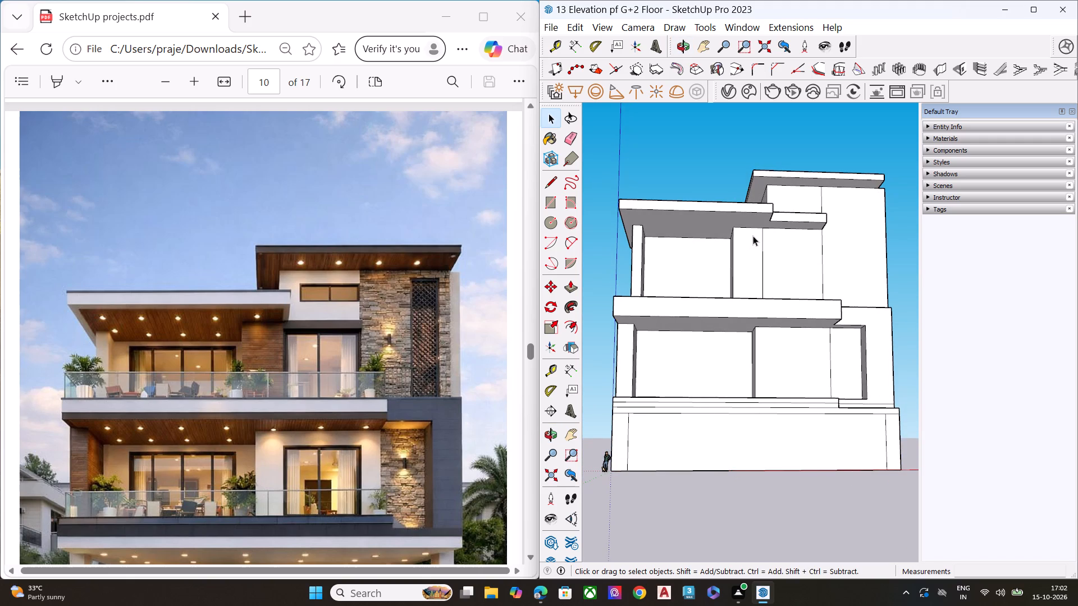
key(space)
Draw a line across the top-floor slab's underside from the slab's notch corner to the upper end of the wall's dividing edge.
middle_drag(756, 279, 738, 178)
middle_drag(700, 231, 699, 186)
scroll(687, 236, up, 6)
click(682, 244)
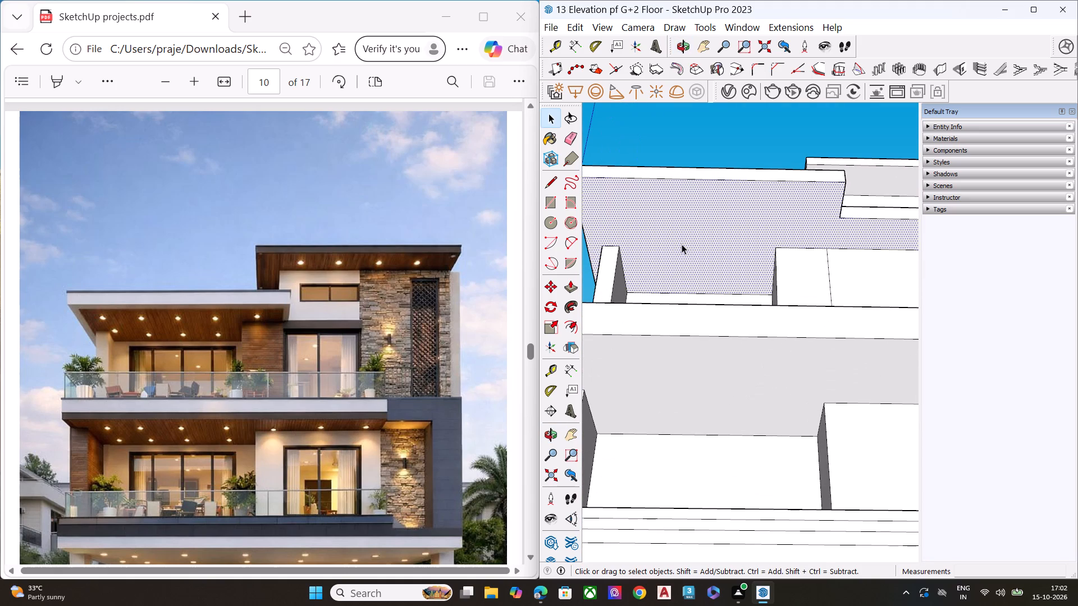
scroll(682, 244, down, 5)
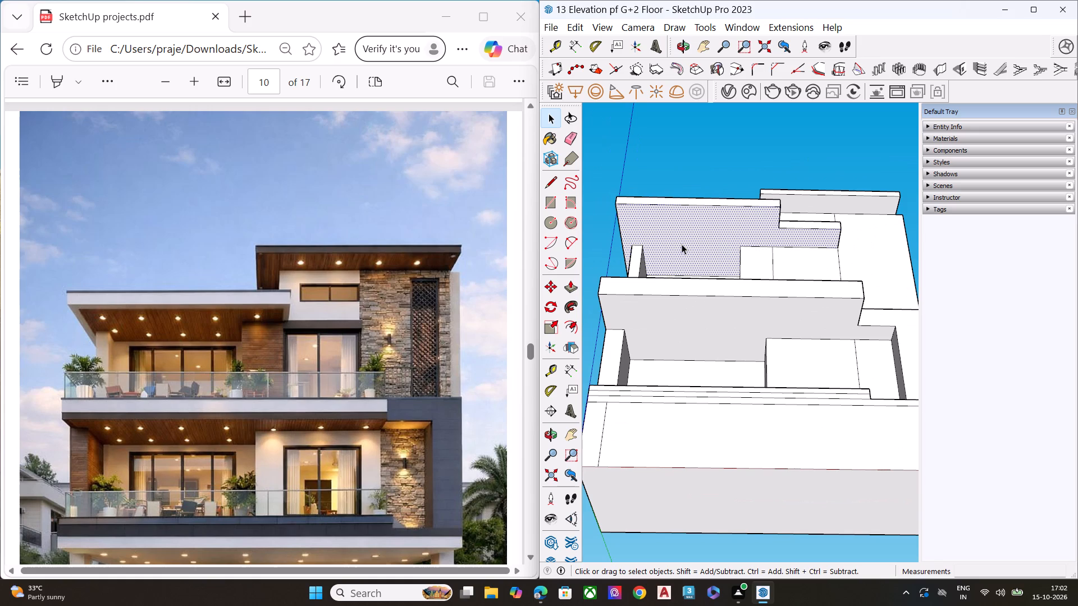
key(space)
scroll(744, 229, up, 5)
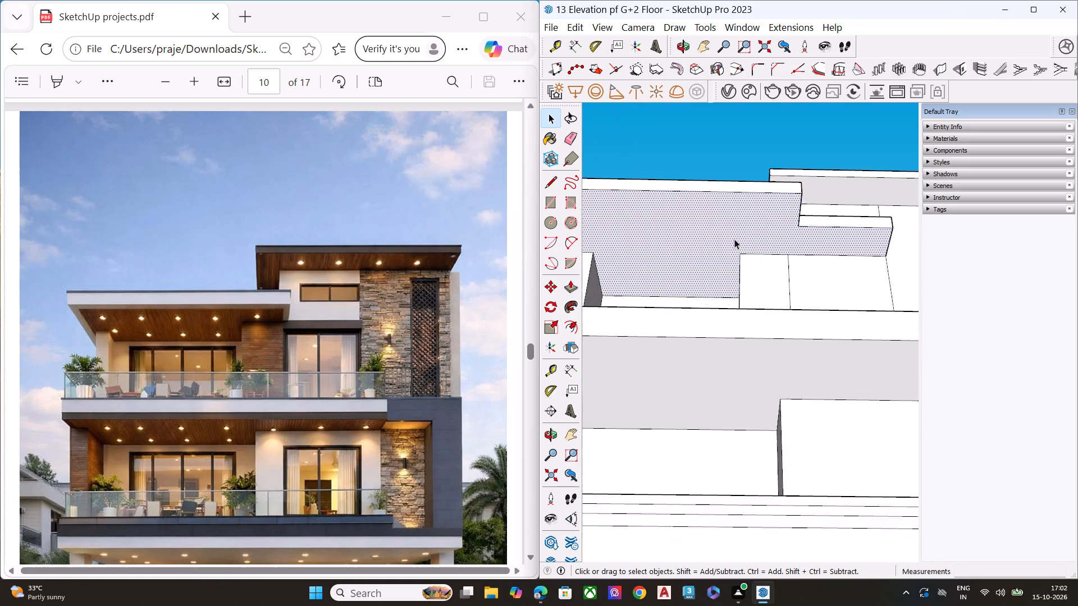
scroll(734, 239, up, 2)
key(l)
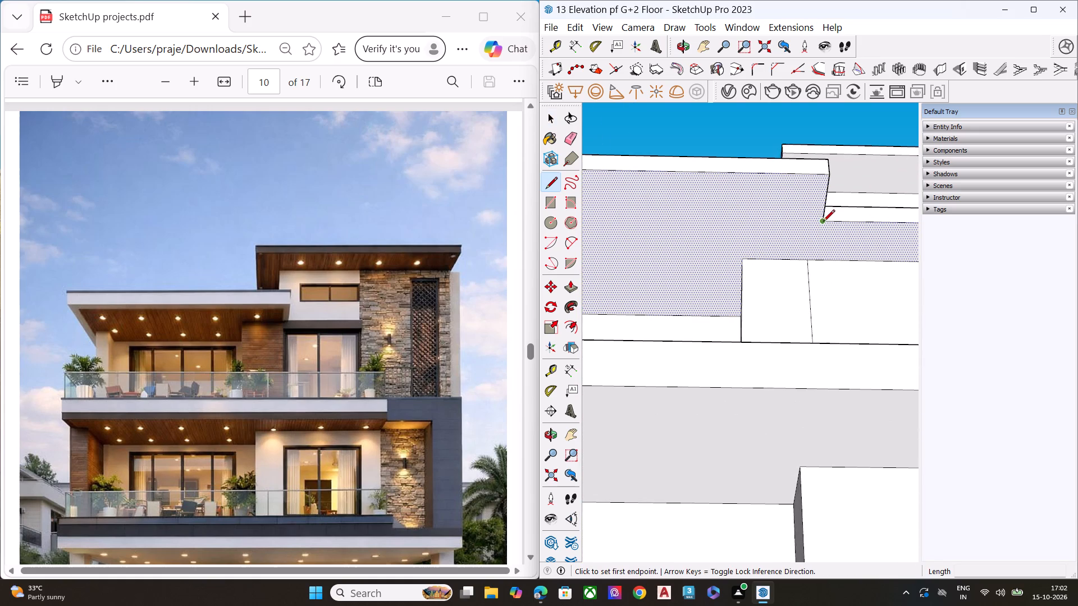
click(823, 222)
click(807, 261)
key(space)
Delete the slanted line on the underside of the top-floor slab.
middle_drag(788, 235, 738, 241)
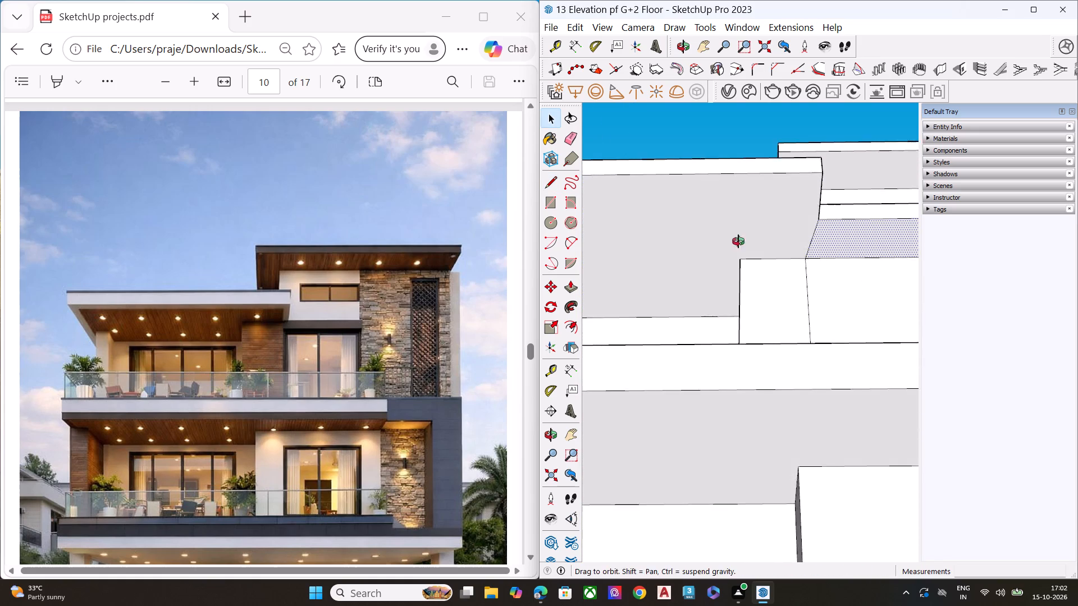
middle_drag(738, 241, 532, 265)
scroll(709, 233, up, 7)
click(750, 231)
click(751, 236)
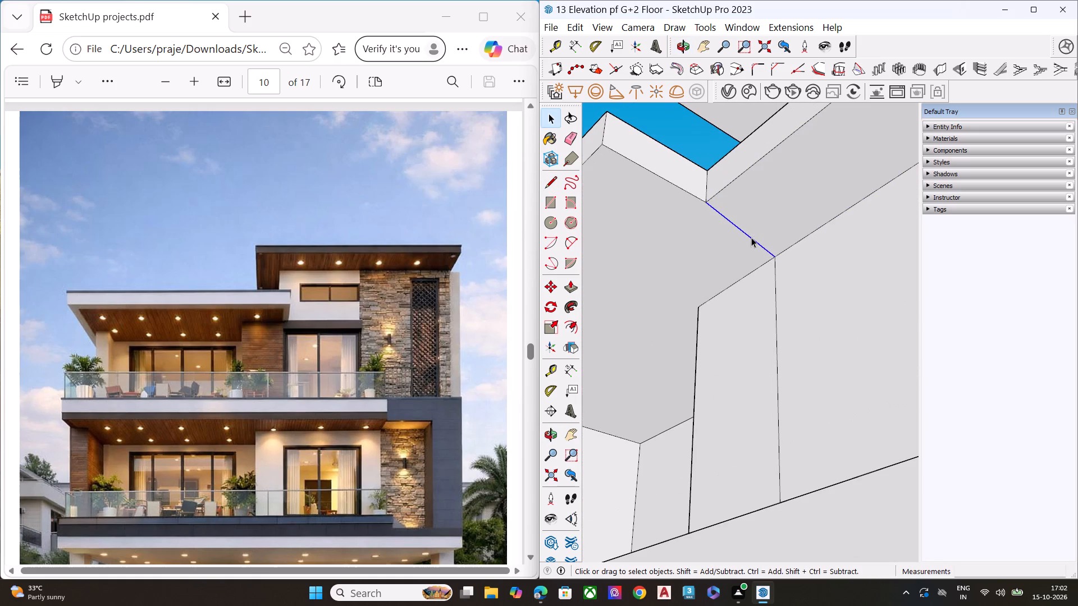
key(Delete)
Divide the top-floor slab's underside with a short line extending the notch's front edge and a perpendicular line from the wall's dividing edge.
key(l)
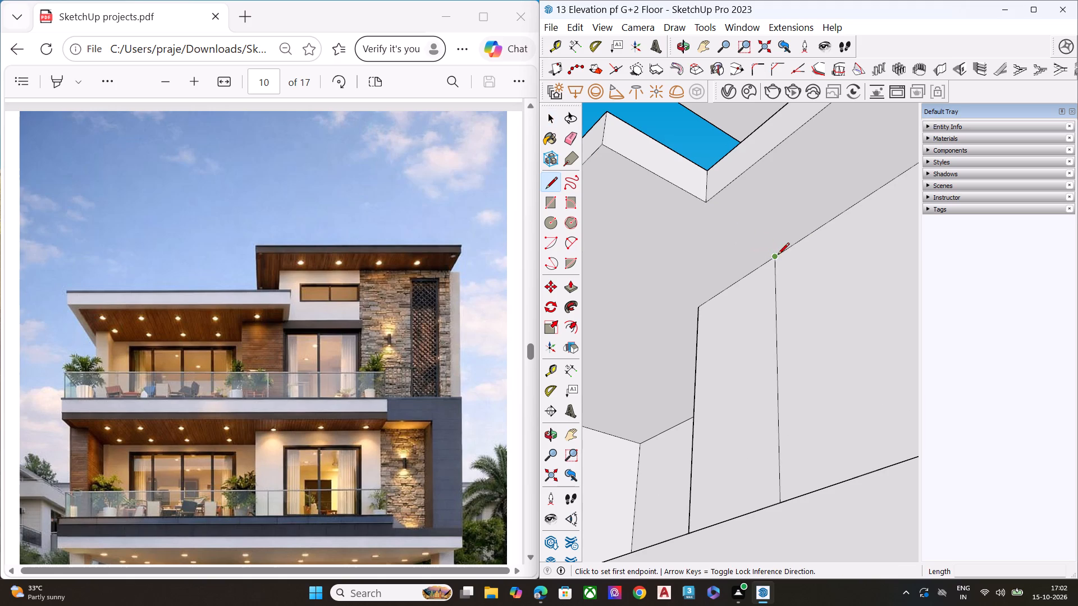
click(776, 255)
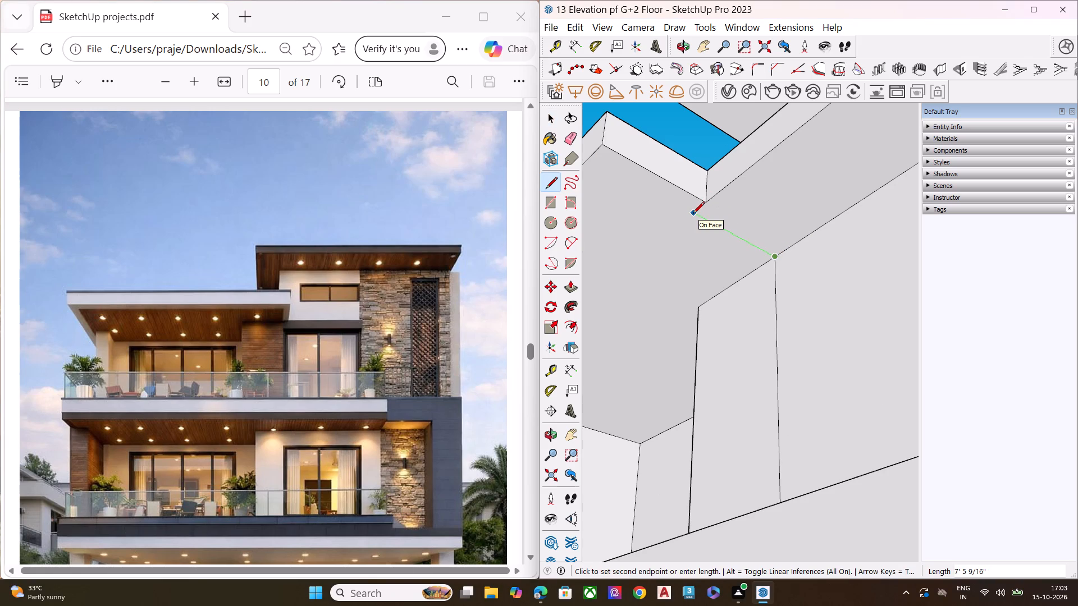
key(space)
key(l)
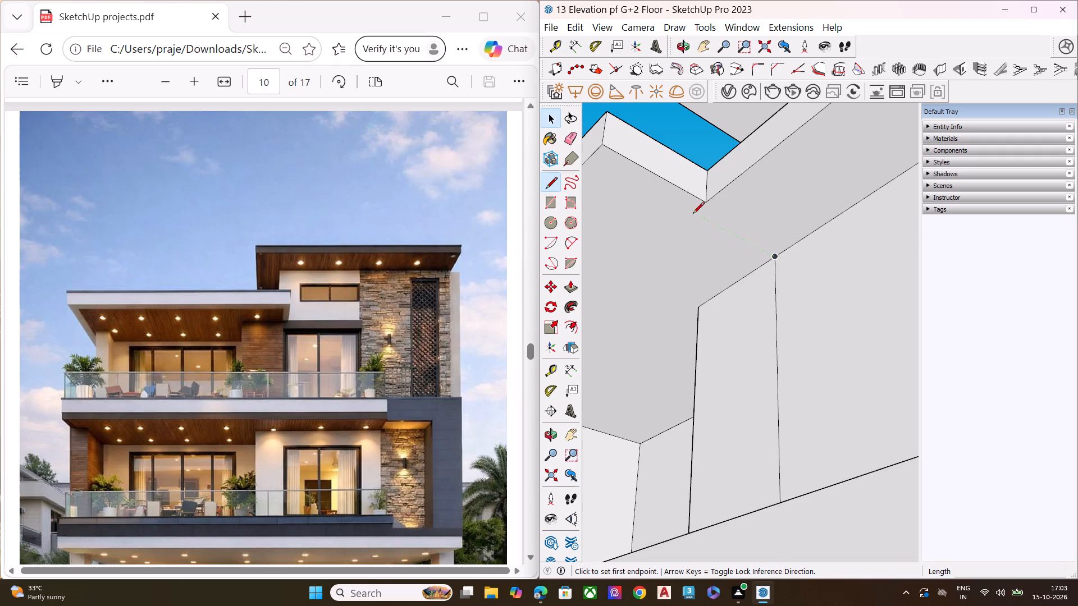
click(706, 205)
click(684, 218)
key(space)
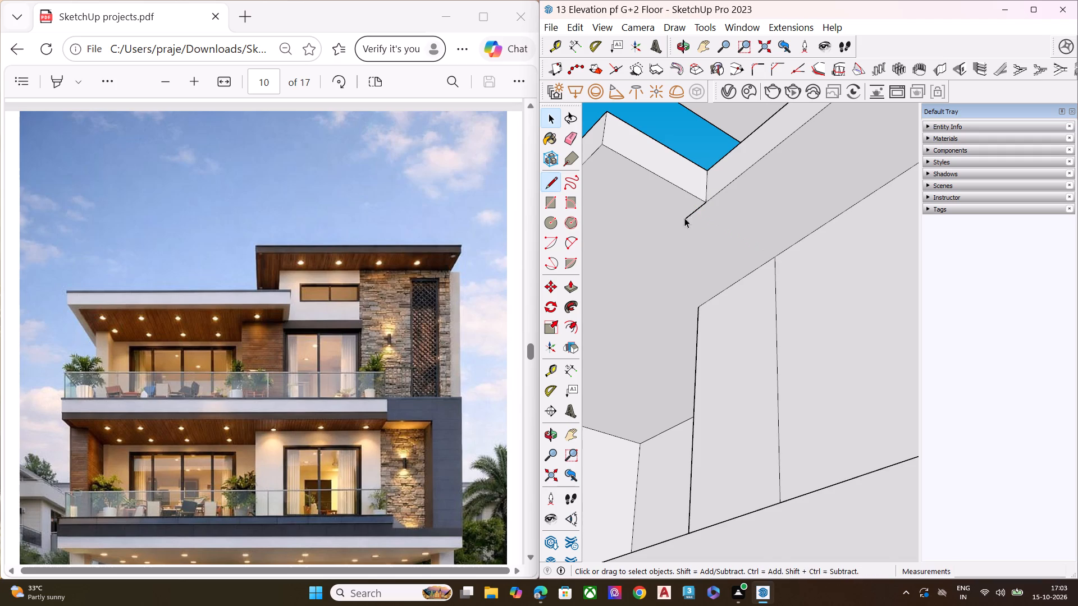
key(l)
click(774, 260)
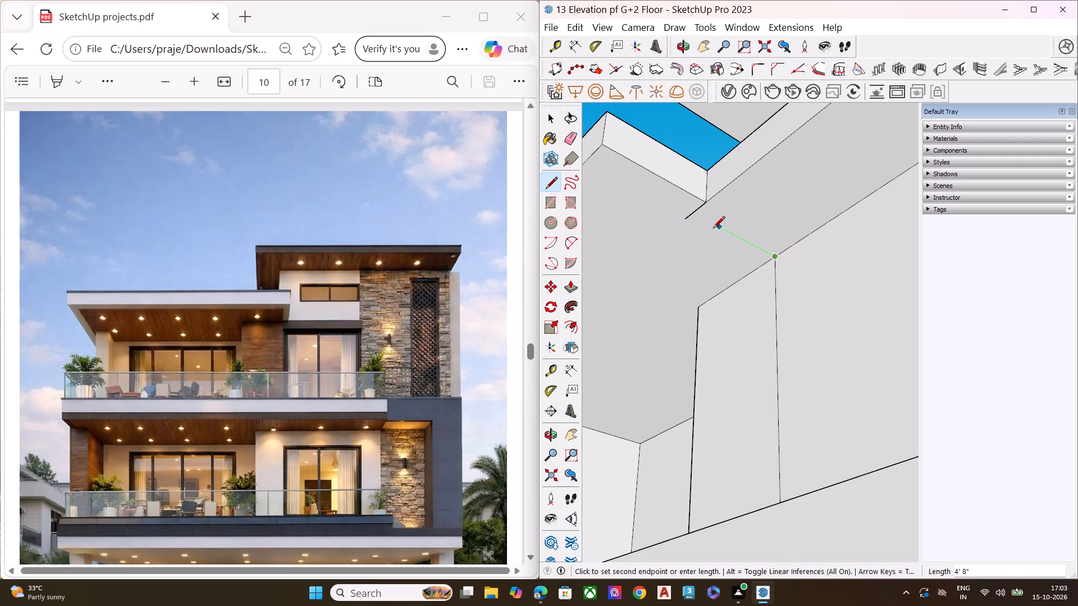
click(695, 214)
key(space)
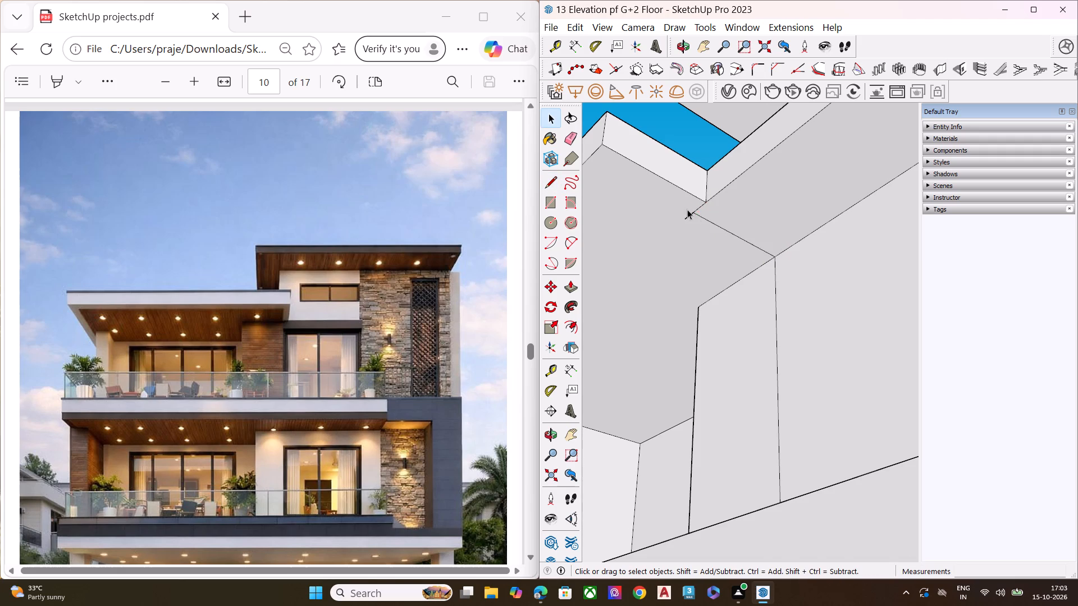
Erase the stub of the short line overshooting the new corner on the slab's underside.
scroll(687, 209, up, 11)
key(e)
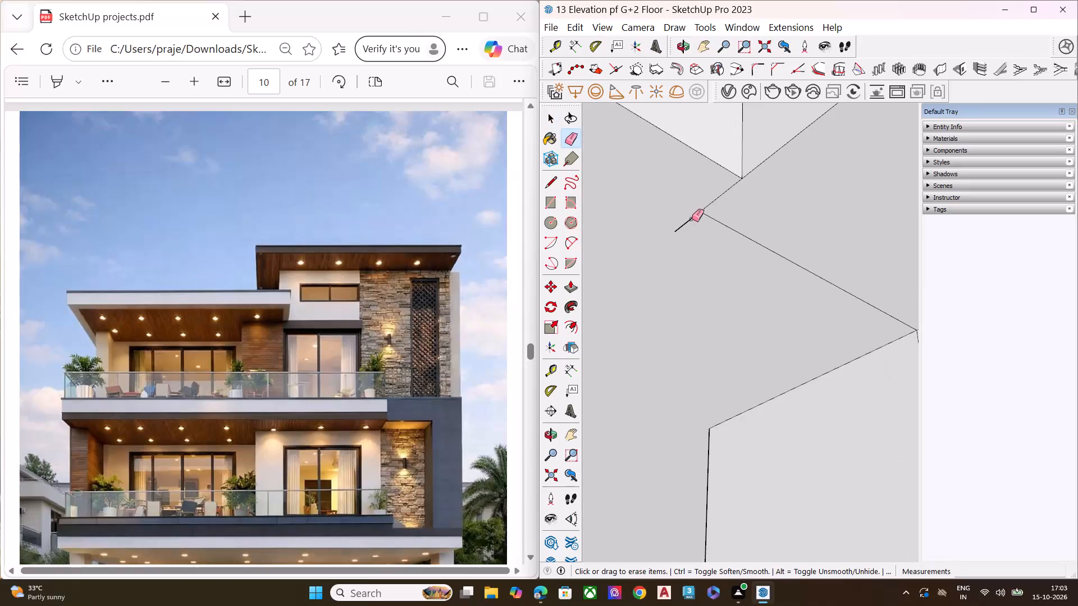
click(692, 219)
key(space)
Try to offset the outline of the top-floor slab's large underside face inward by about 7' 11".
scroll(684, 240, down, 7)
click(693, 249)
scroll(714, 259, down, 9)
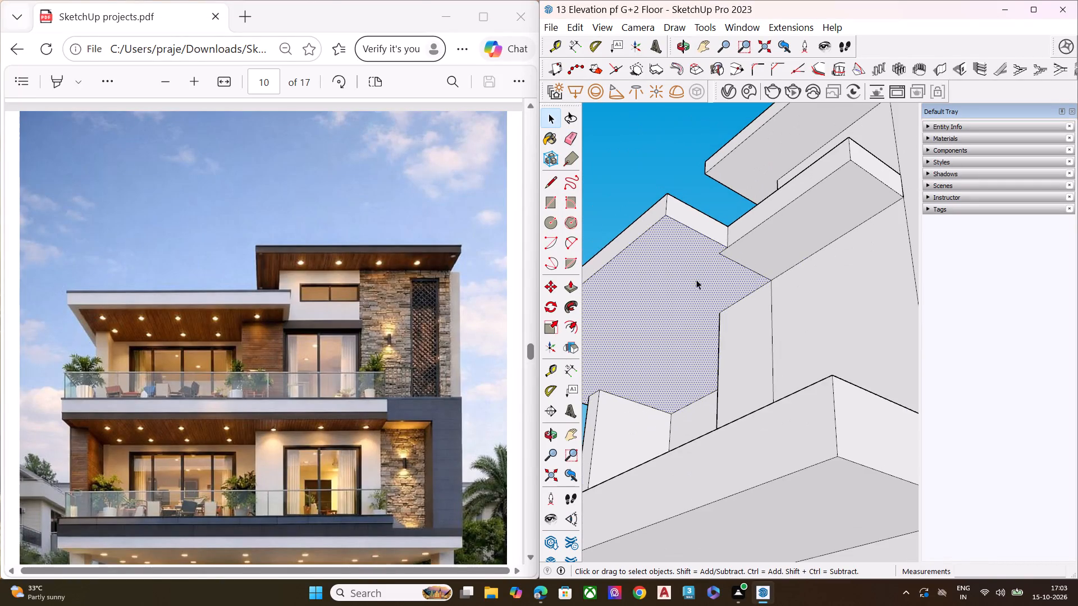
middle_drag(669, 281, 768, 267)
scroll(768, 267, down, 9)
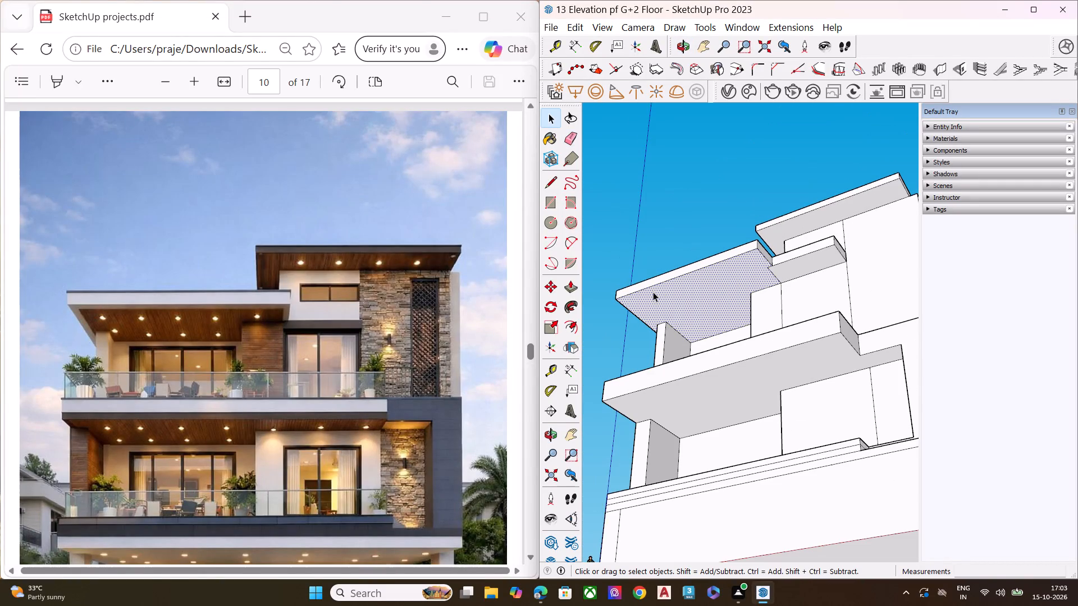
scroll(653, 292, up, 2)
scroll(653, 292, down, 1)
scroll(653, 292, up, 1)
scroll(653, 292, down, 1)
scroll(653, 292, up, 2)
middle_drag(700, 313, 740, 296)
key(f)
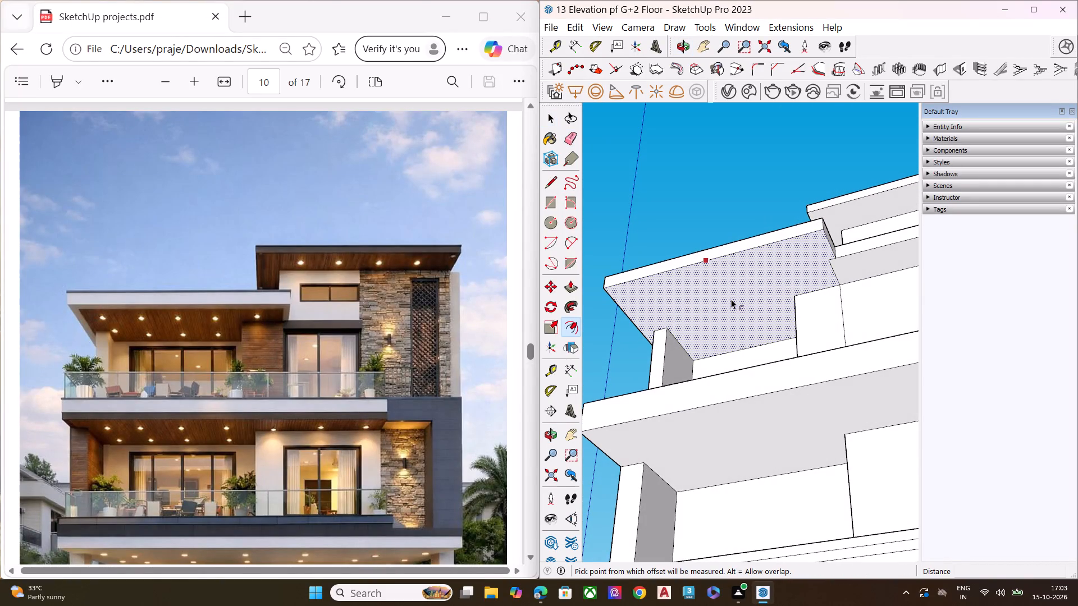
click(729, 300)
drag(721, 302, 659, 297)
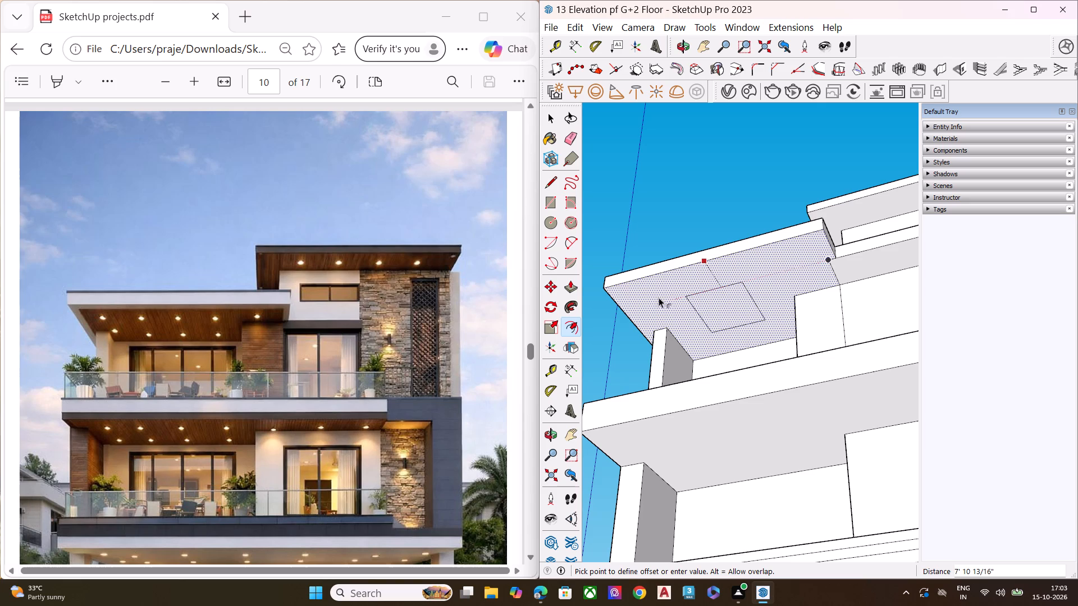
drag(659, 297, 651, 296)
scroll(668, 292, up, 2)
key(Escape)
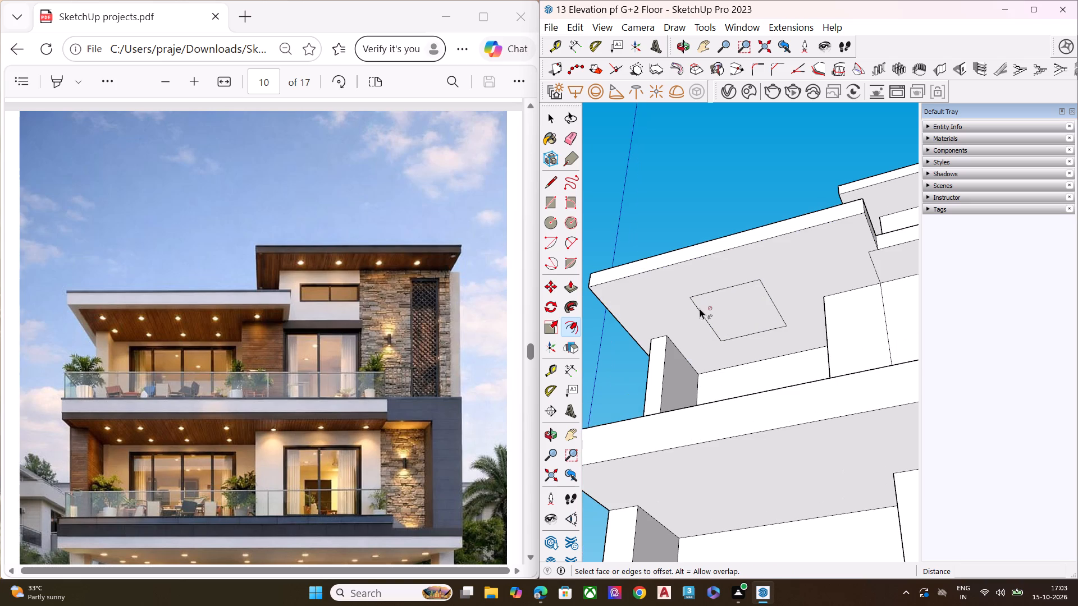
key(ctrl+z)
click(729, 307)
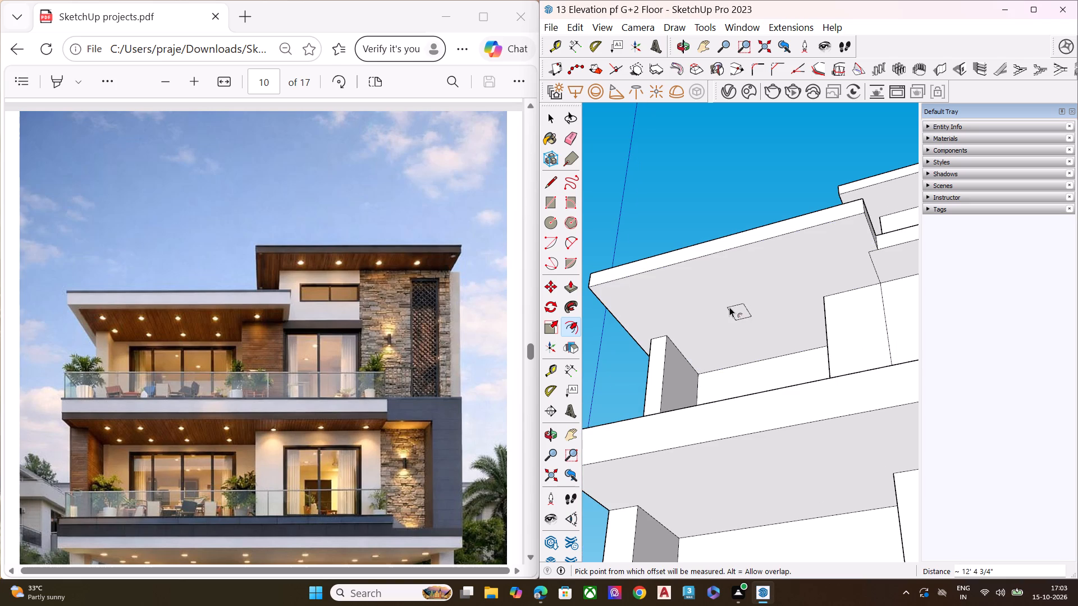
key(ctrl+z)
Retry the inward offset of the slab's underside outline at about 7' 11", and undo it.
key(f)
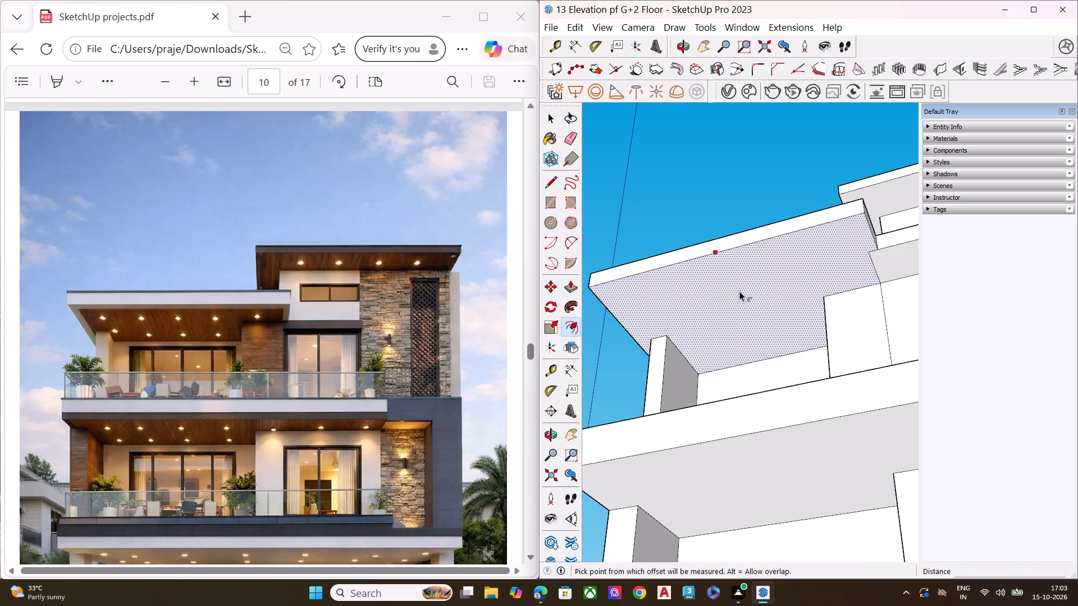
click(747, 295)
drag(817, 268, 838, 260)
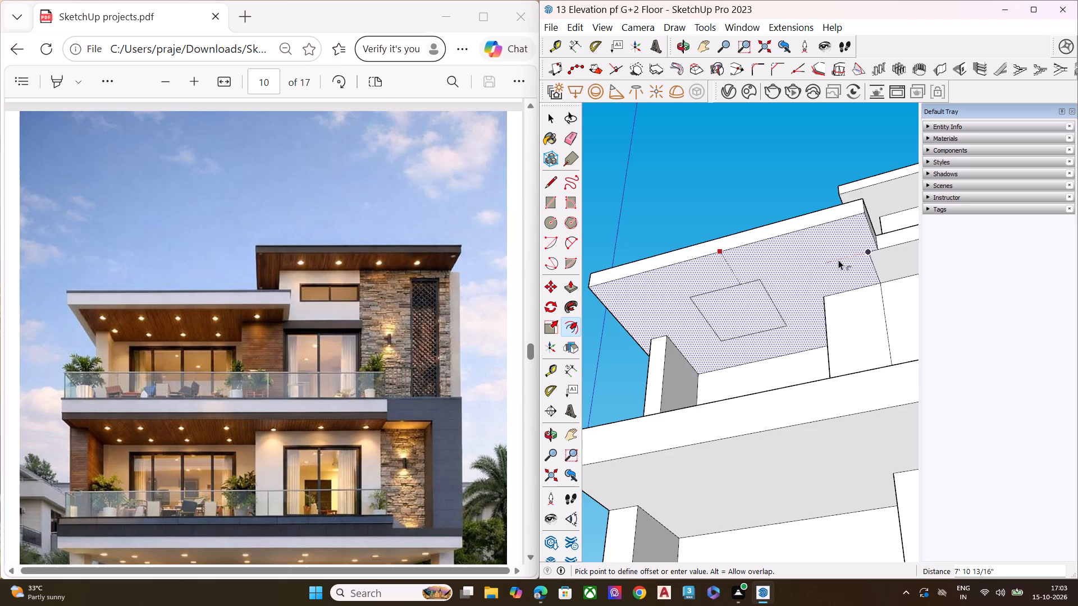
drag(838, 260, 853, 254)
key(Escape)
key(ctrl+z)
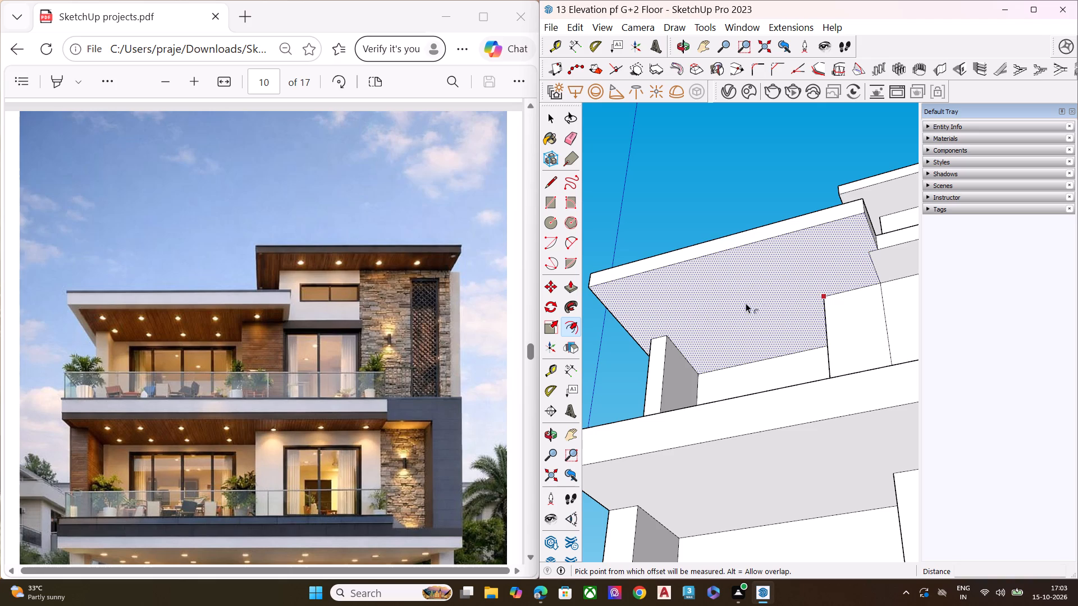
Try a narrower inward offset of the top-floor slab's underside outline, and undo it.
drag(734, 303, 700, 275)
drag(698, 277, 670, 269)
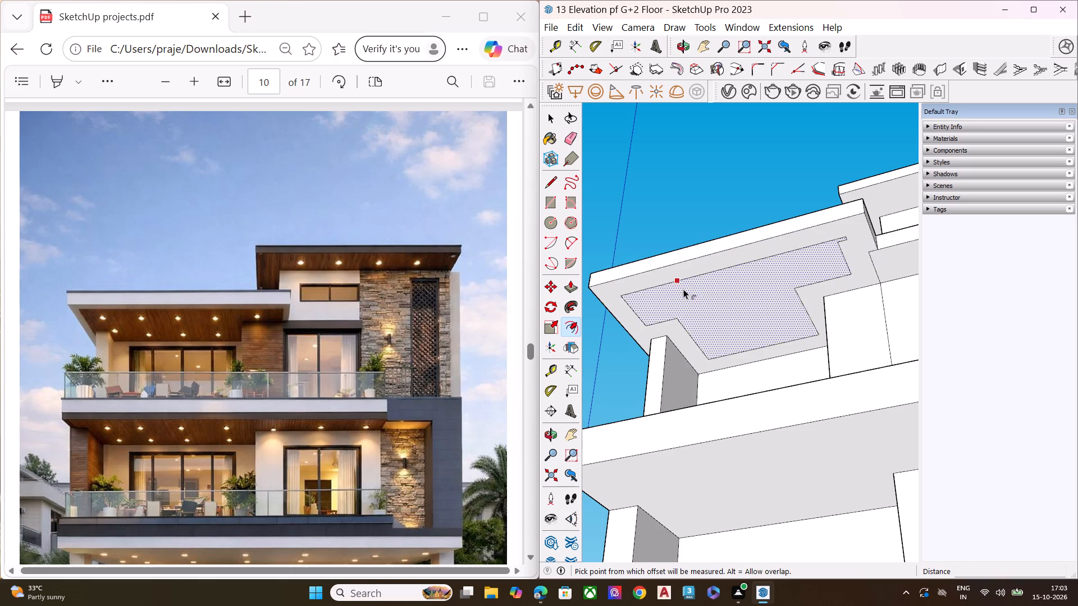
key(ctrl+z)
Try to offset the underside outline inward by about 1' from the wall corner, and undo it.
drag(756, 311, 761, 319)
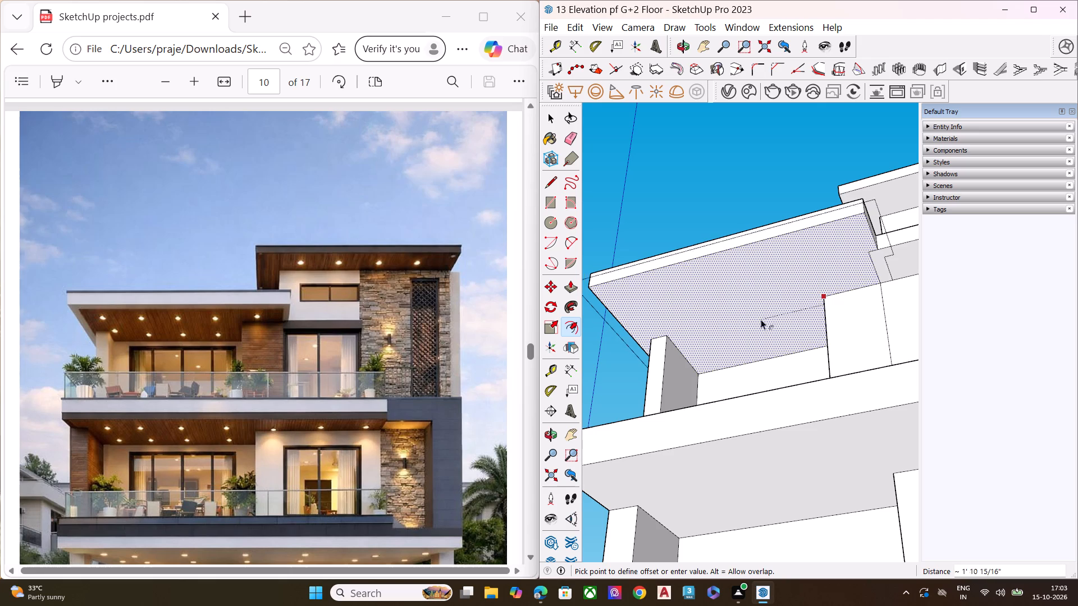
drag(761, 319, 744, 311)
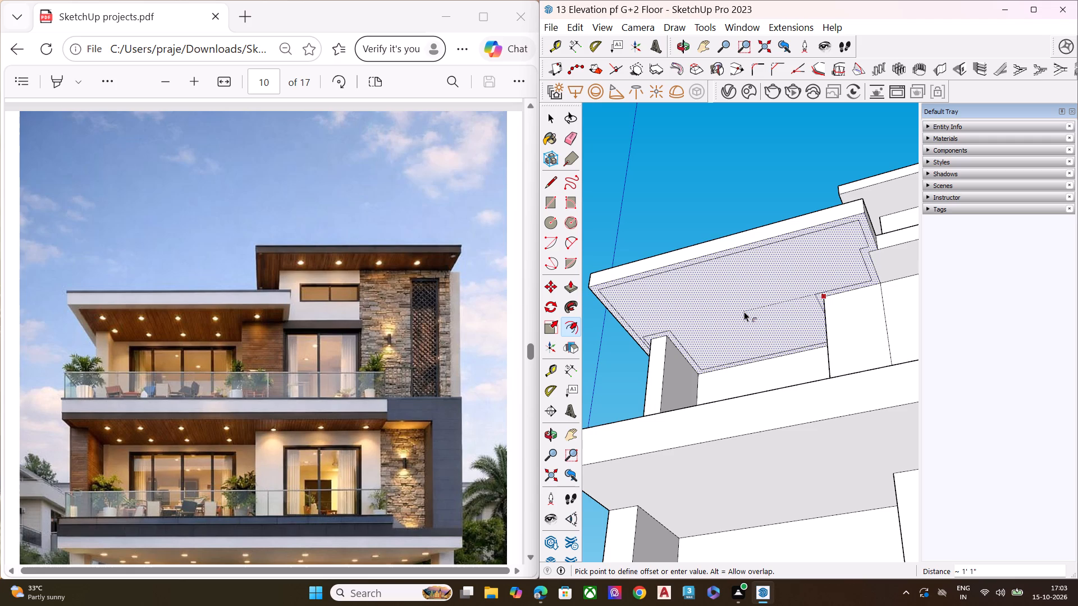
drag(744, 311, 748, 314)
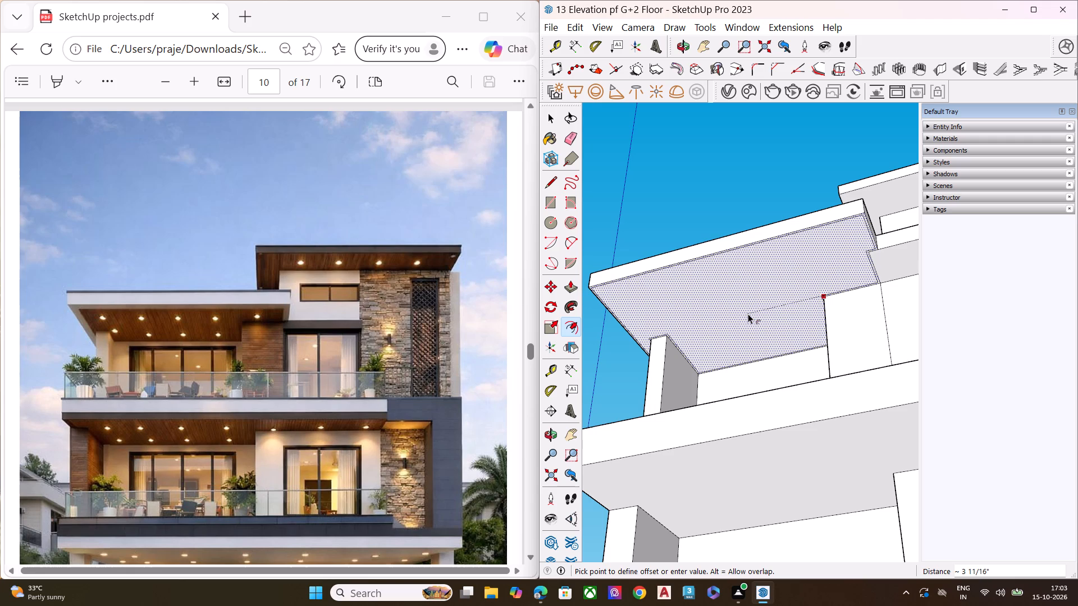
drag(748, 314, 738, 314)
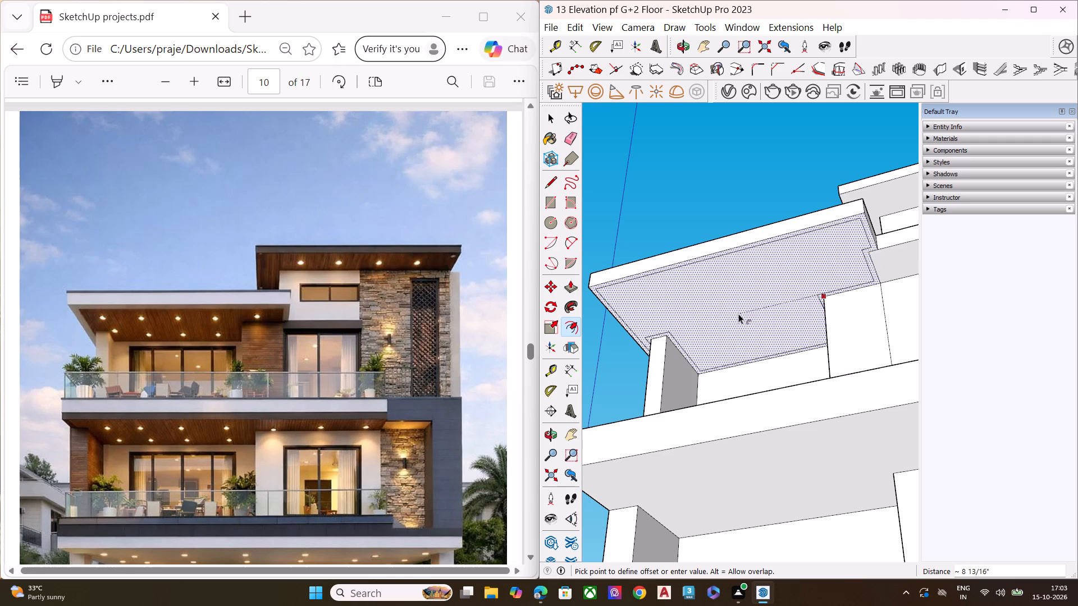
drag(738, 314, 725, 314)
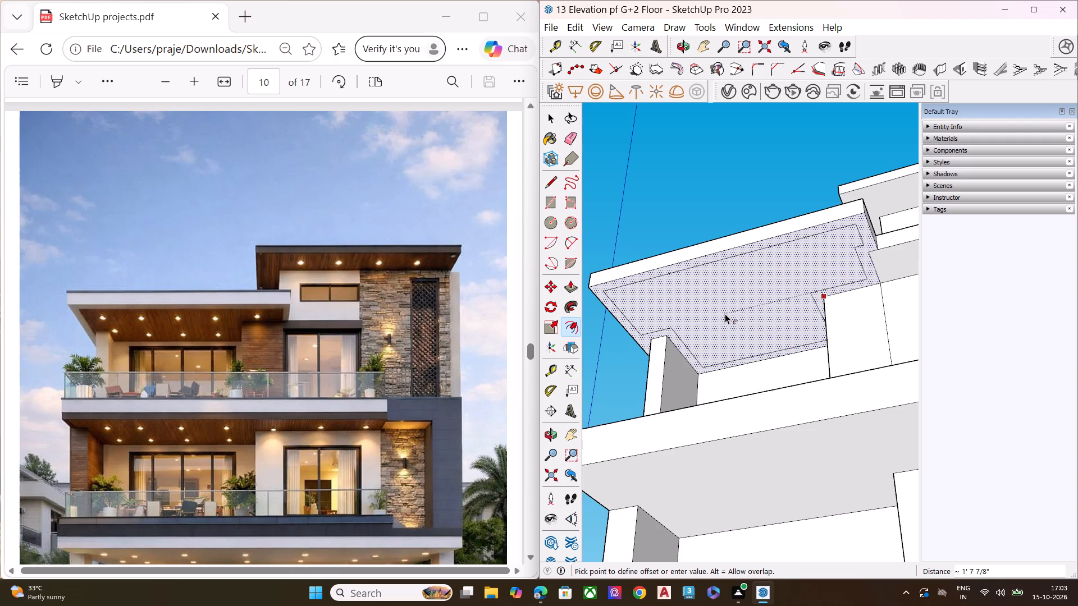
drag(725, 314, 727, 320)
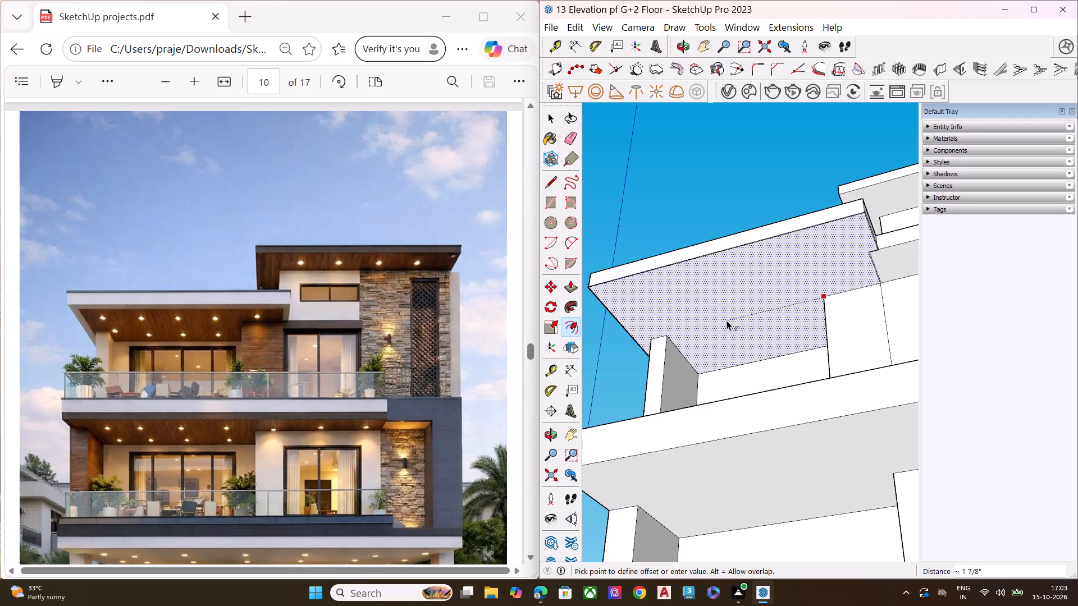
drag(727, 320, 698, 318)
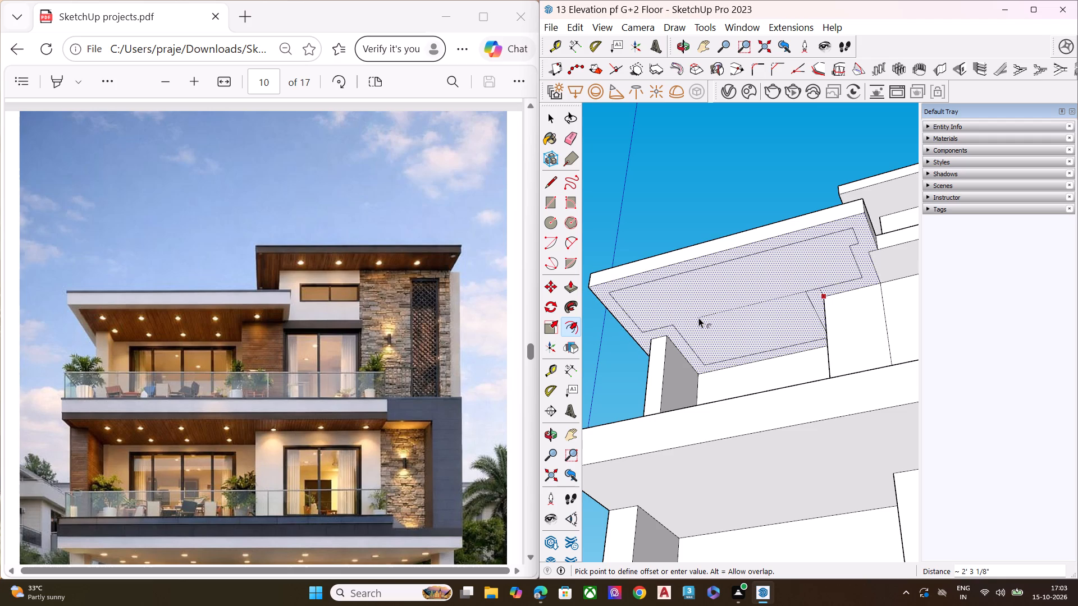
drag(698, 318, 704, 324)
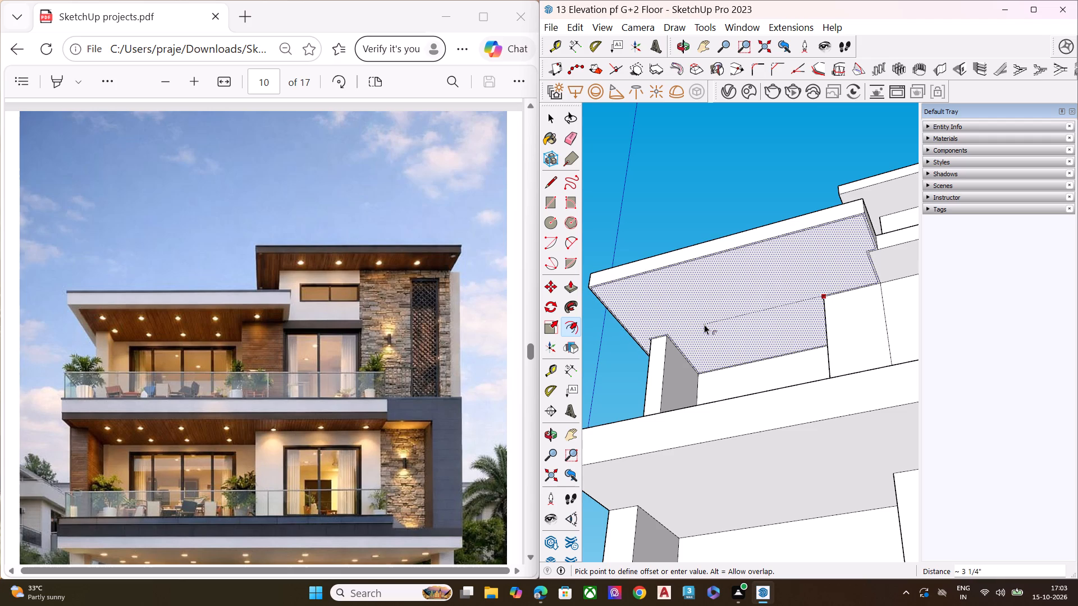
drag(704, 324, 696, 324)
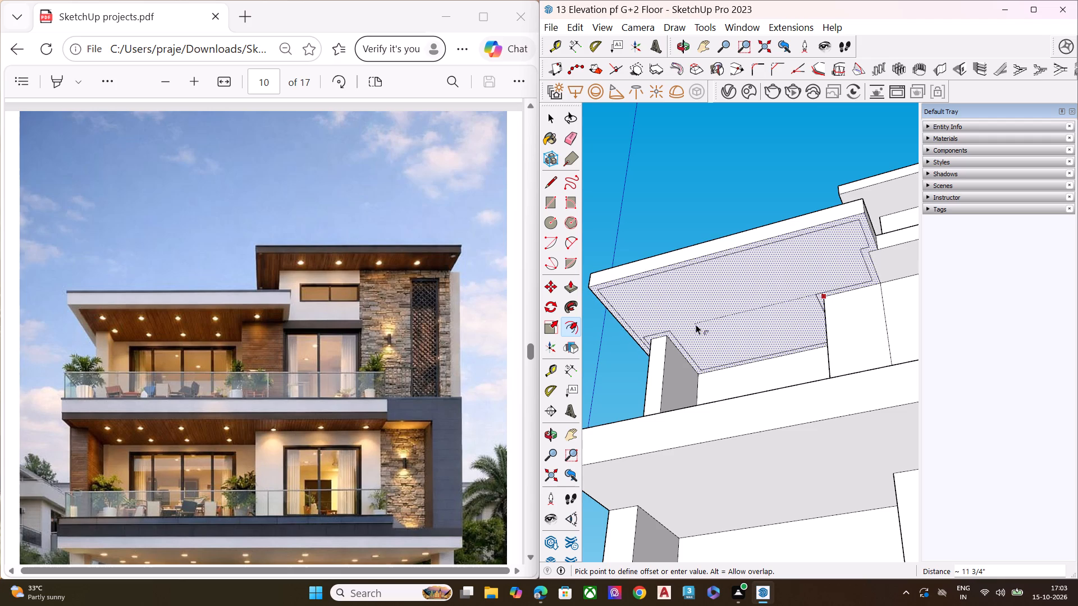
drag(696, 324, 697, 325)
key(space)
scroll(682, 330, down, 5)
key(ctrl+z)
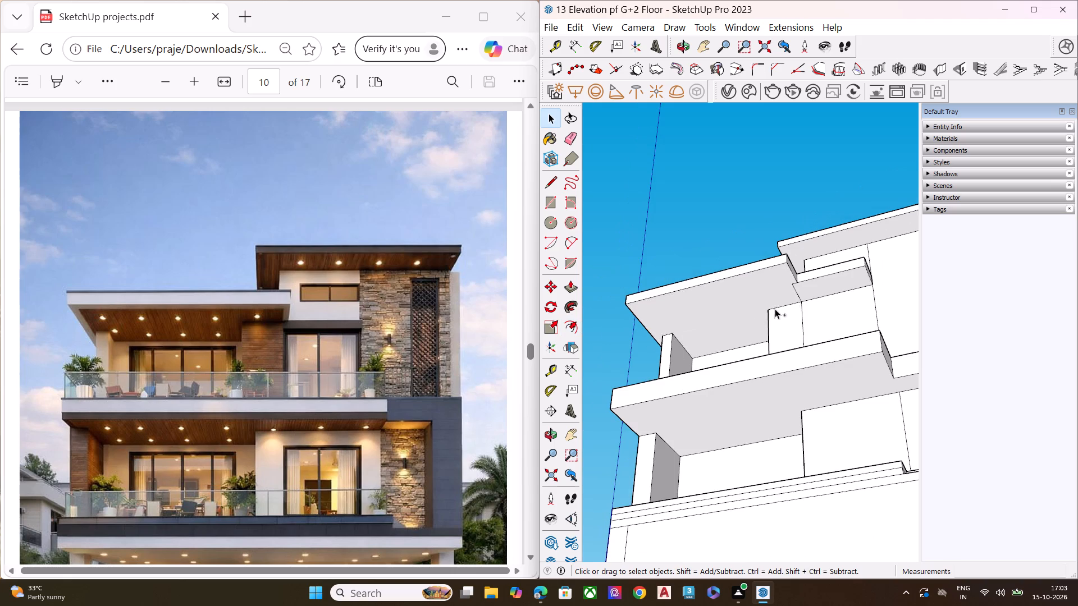
Draw a line about 7' 11" long from the dividing corner beside the notch to the slab's front underside edge.
ctrl+scroll(807, 274, up, 1)
ctrl+scroll(808, 274, down, 1)
ctrl+scroll(808, 274, up, 8)
middle_drag(753, 256, 775, 234)
scroll(773, 238, up, 1)
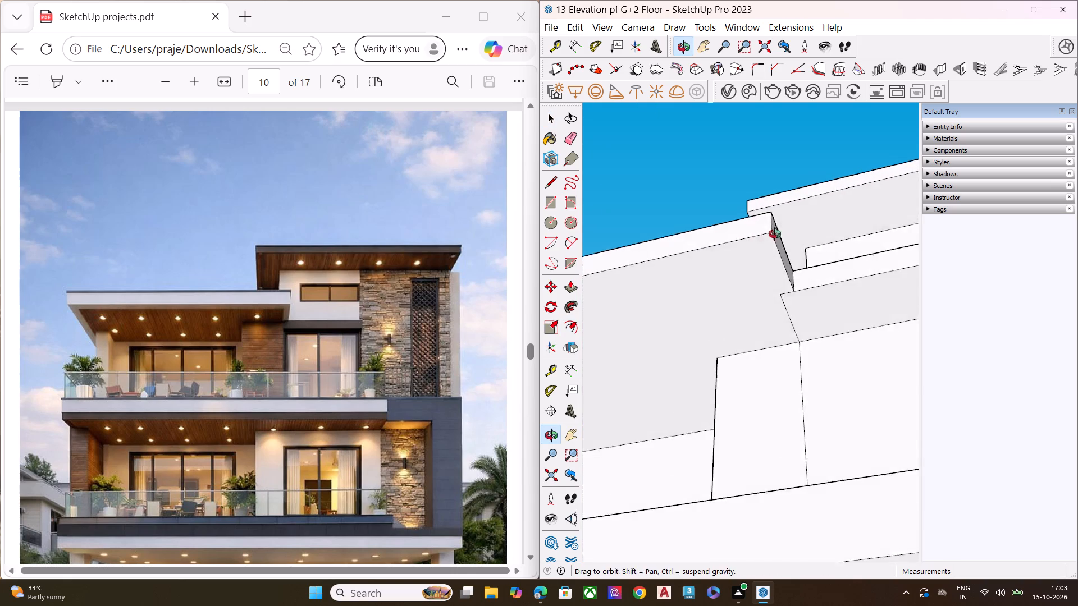
middle_drag(775, 234, 783, 222)
scroll(783, 222, up, 8)
key(l)
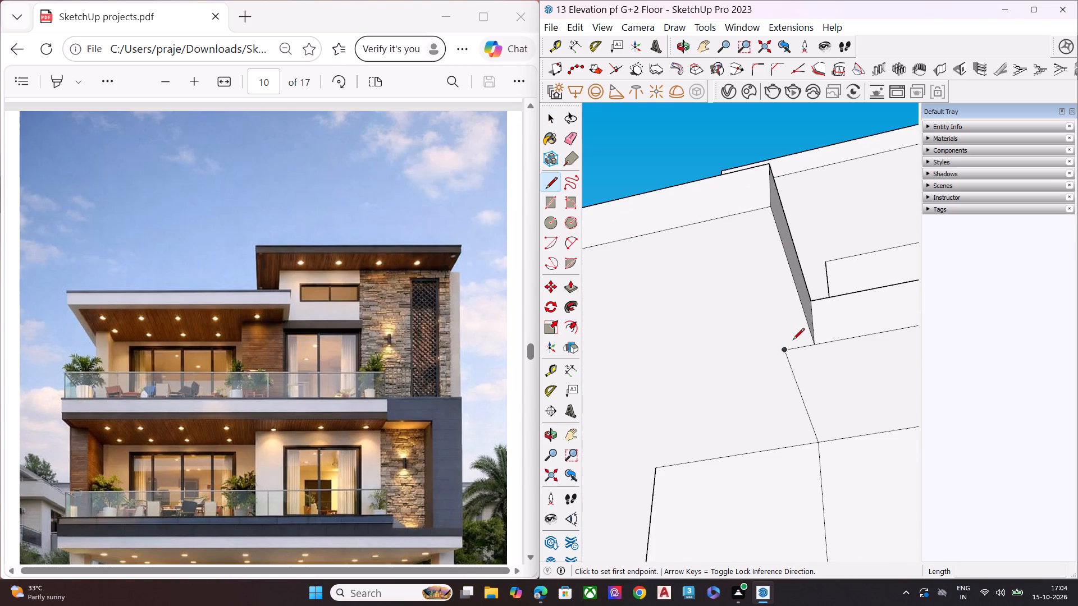
click(785, 349)
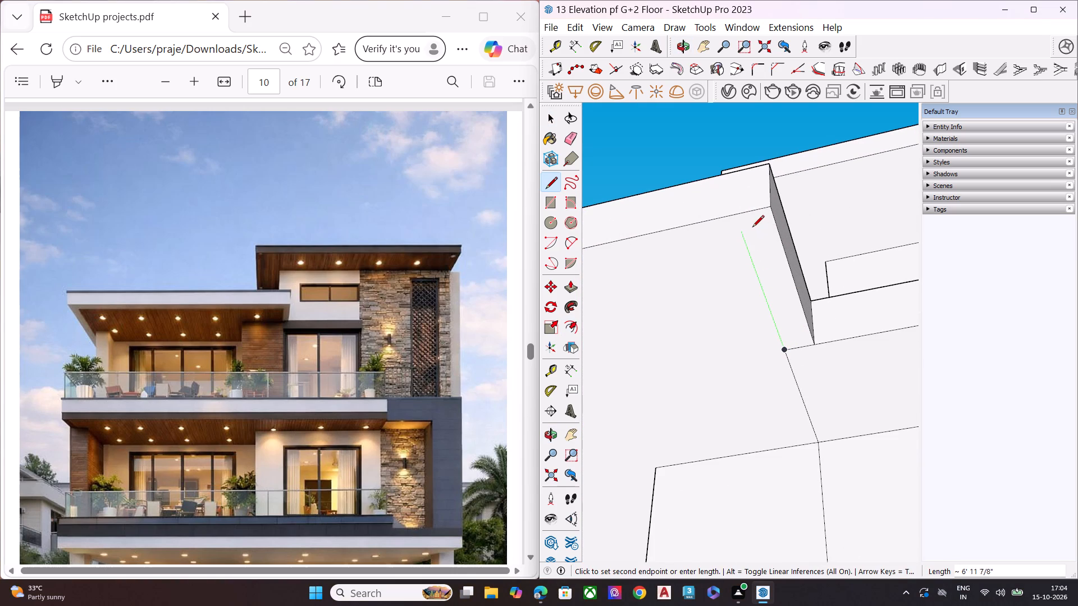
click(733, 215)
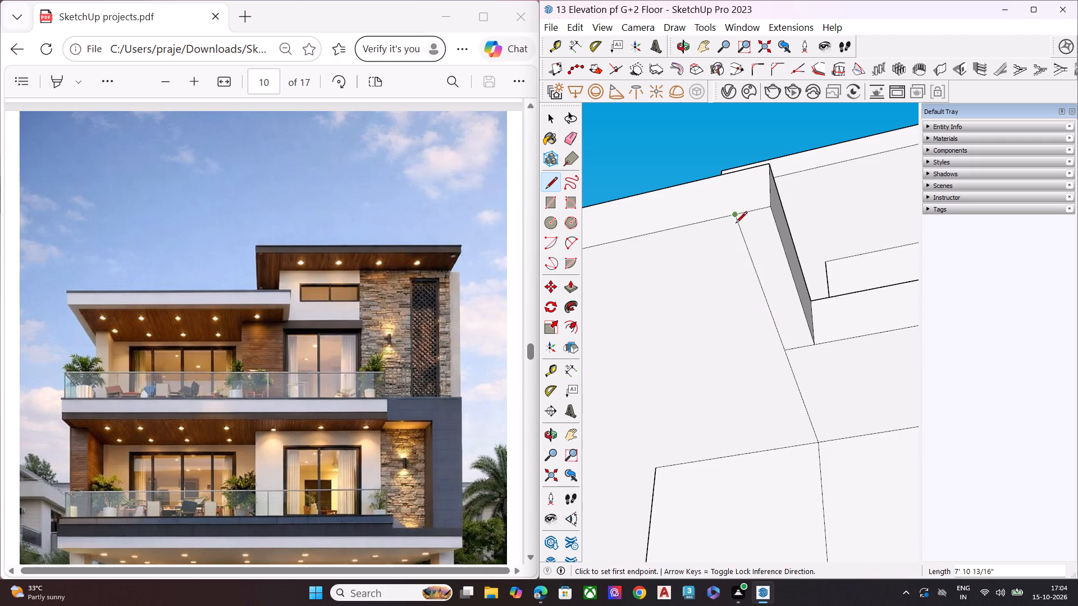
key(space)
Erase the short edge joining the notch corner to the new dividing line on the slab's underside.
scroll(705, 343, down, 6)
scroll(781, 350, up, 4)
key(e)
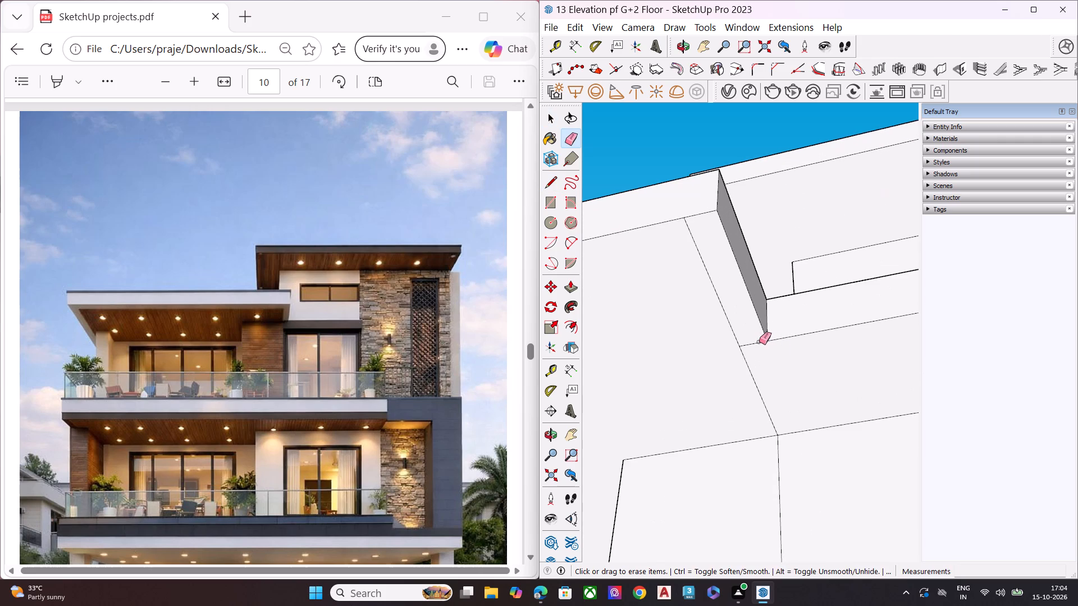
click(759, 342)
scroll(793, 341, down, 2)
key(space)
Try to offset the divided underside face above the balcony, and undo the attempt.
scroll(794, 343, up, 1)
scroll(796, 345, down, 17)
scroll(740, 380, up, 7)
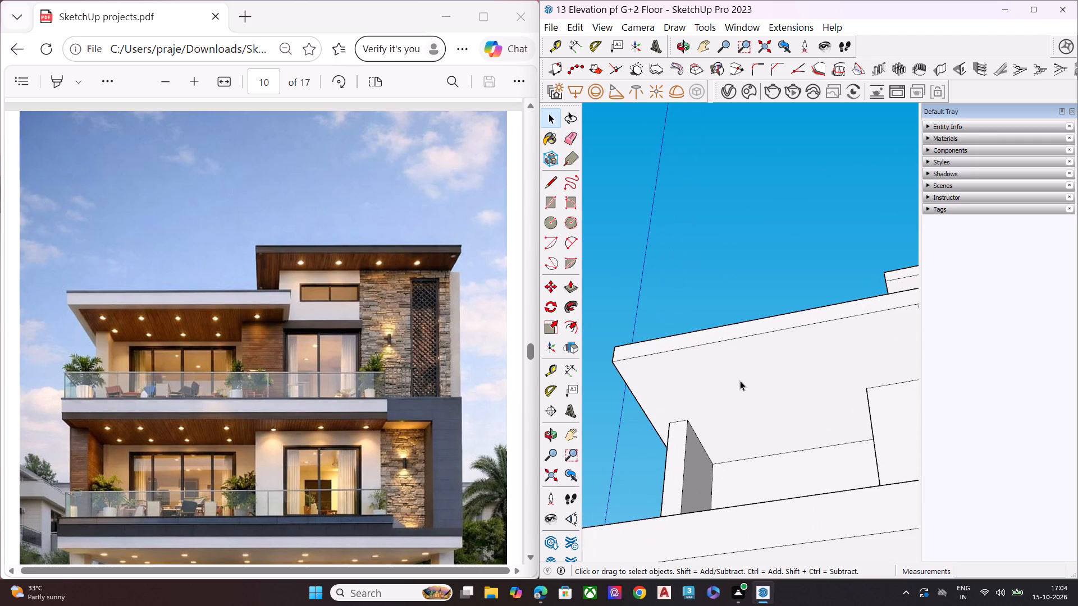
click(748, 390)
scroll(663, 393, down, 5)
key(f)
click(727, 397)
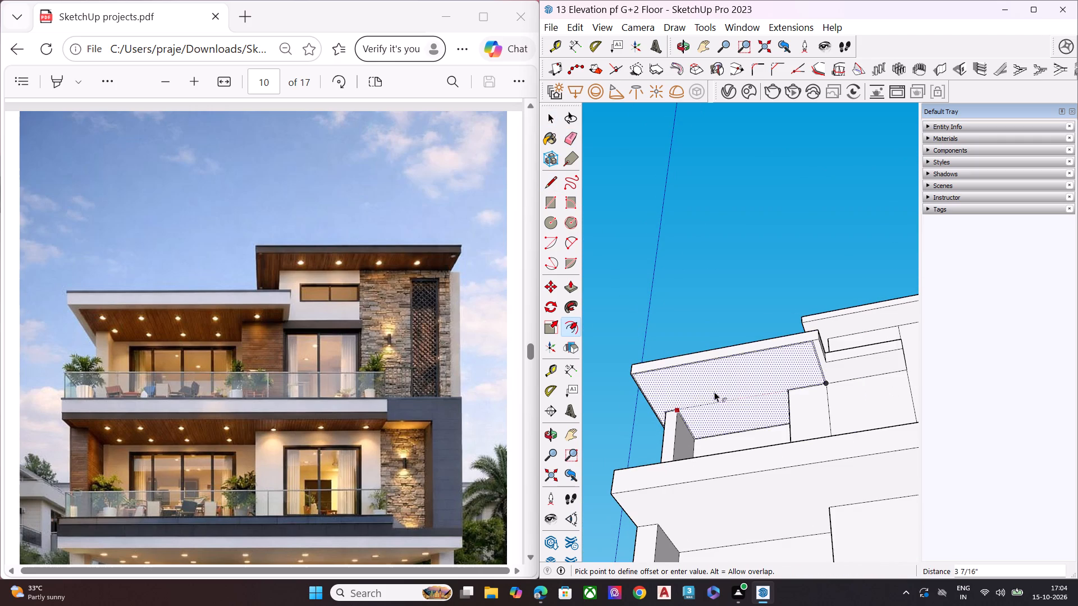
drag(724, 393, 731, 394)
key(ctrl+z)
Offset the outline of the divided underside face above the balcony inward to form an even border around an inner panel.
scroll(729, 370, up, 5)
drag(729, 392, 654, 364)
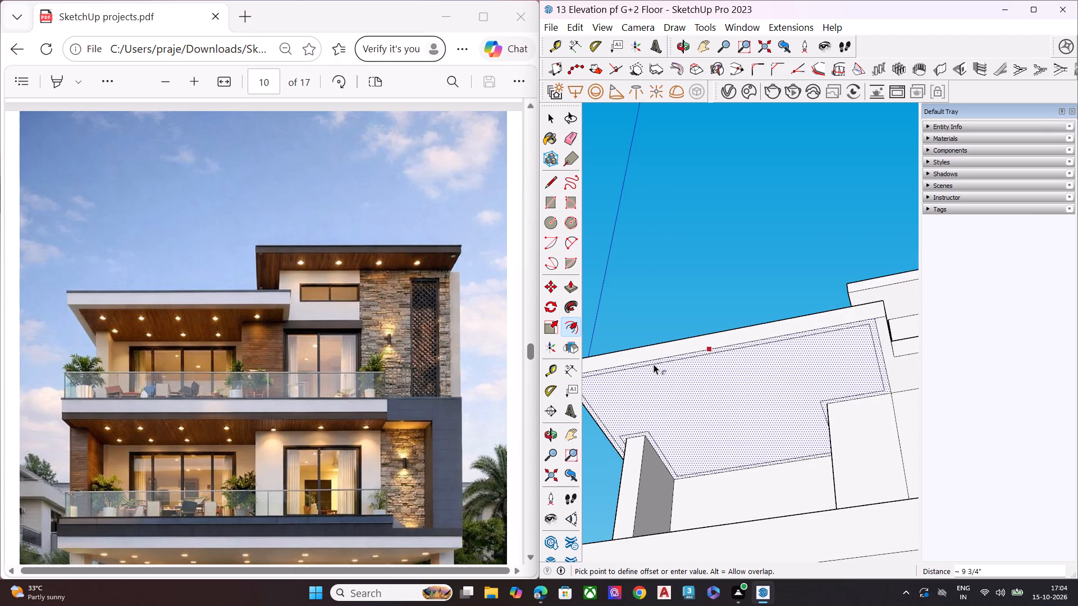
drag(654, 364, 656, 365)
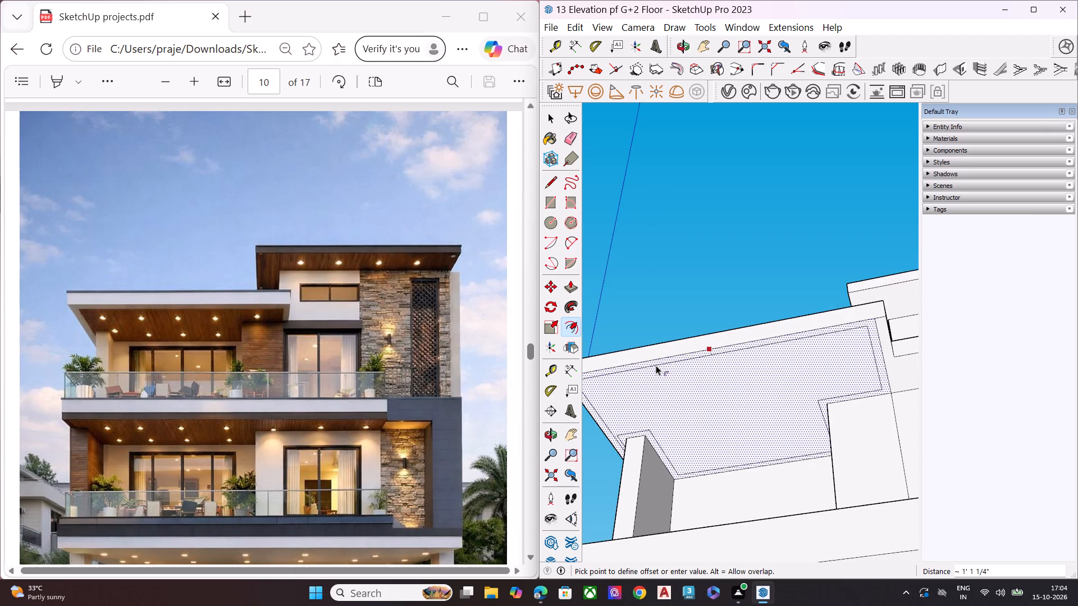
drag(656, 365, 659, 368)
key(space)
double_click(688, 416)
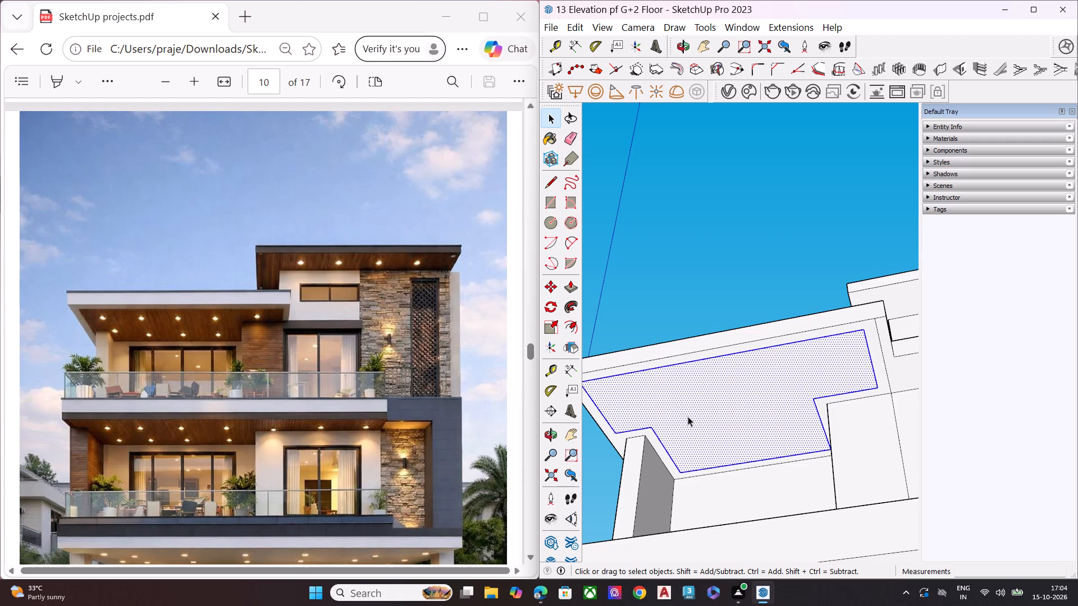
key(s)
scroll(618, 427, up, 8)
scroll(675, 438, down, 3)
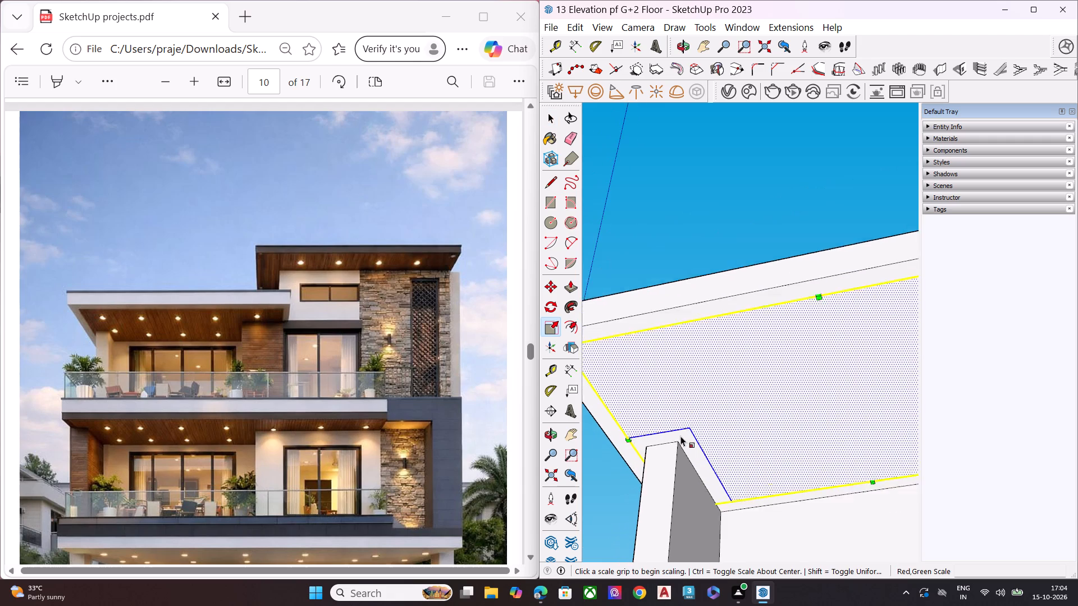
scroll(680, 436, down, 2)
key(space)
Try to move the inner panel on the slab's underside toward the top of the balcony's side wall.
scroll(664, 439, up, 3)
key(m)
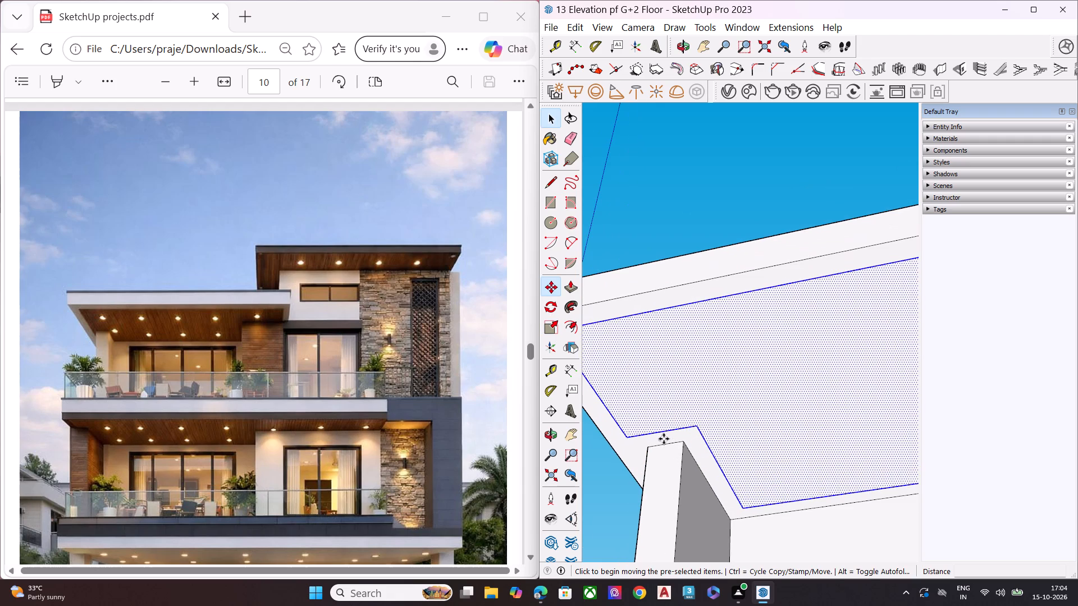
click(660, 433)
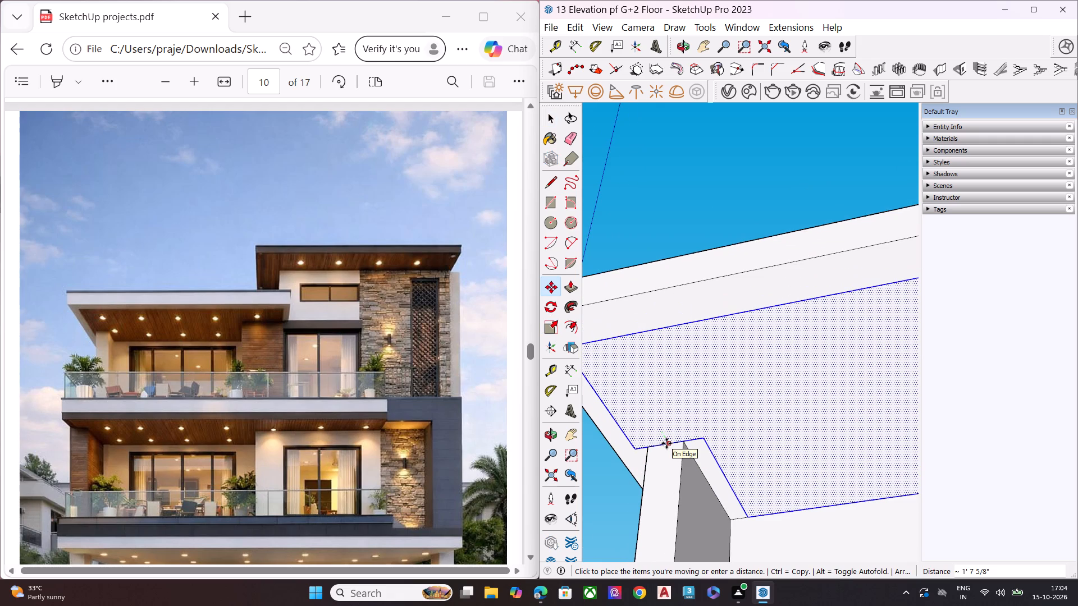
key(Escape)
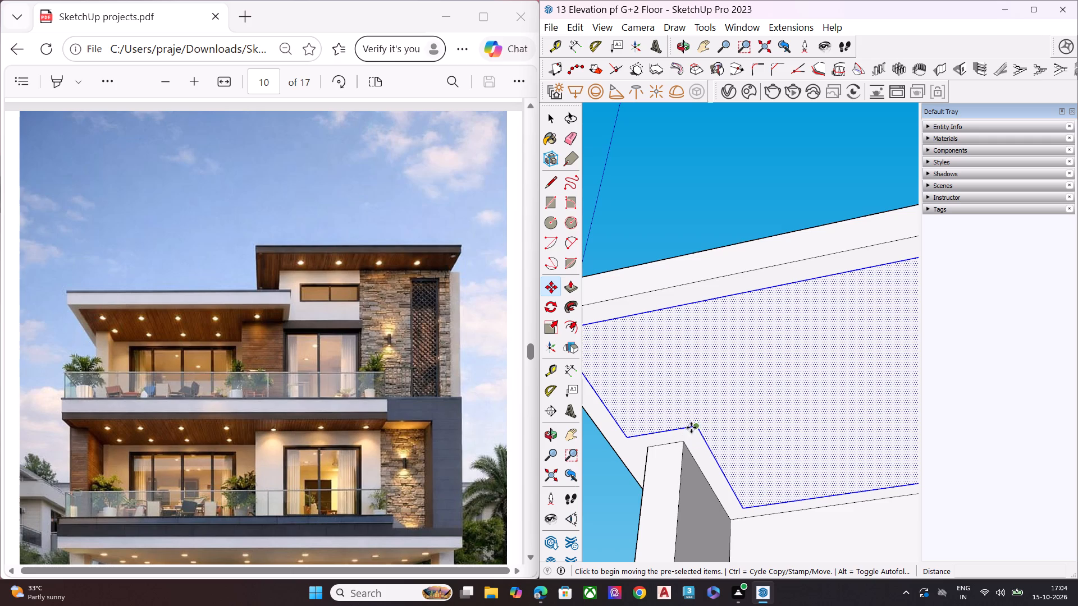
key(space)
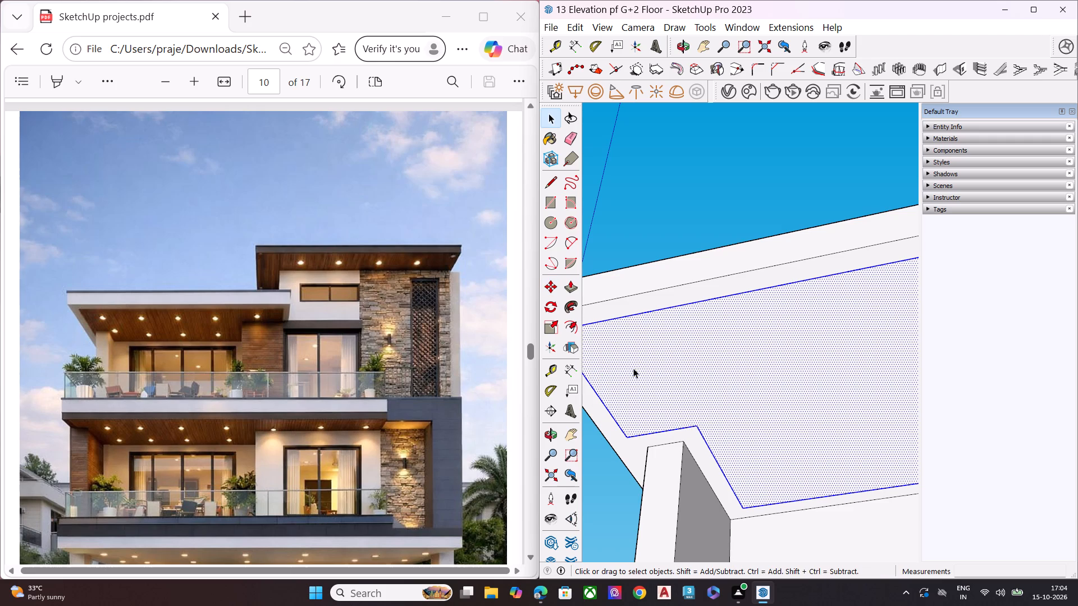
Examine the bordered inner panel on the top-floor slab's underside and the surrounding slabs from several angles.
scroll(642, 365, down, 6)
click(702, 253)
scroll(664, 288, down, 6)
middle_drag(742, 388, 737, 359)
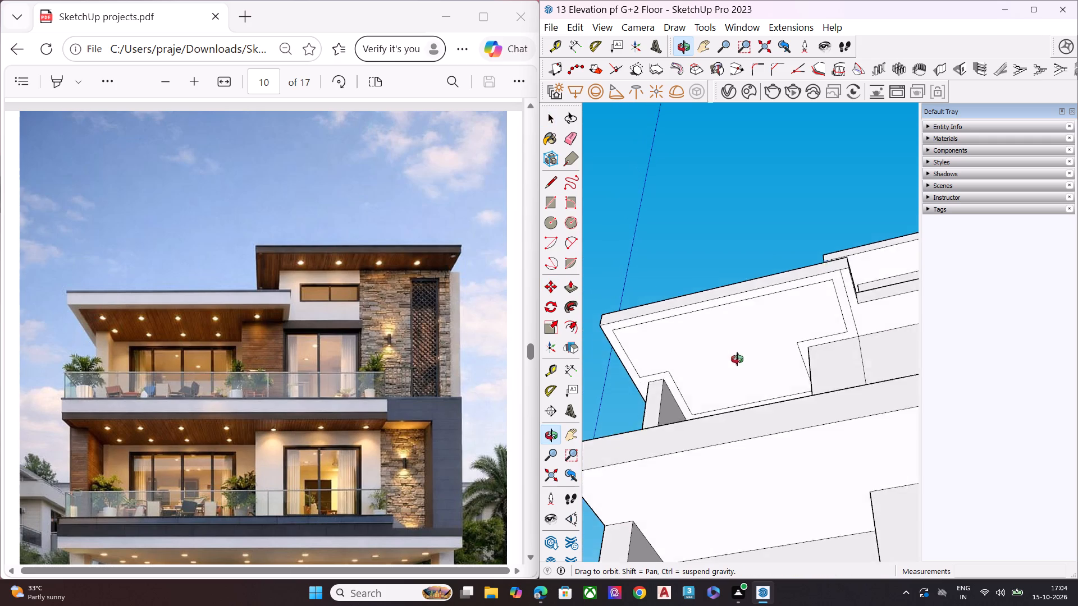
middle_drag(737, 359, 564, 432)
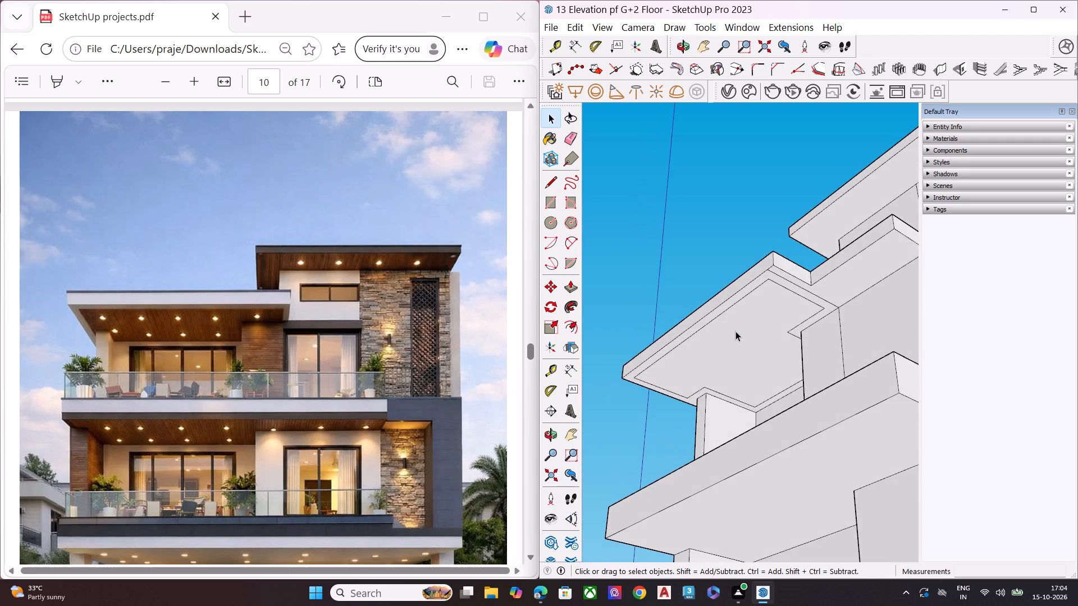
scroll(732, 334, down, 2)
scroll(721, 341, up, 2)
scroll(721, 341, down, 9)
scroll(756, 349, up, 1)
middle_drag(756, 349, 806, 274)
scroll(806, 274, up, 4)
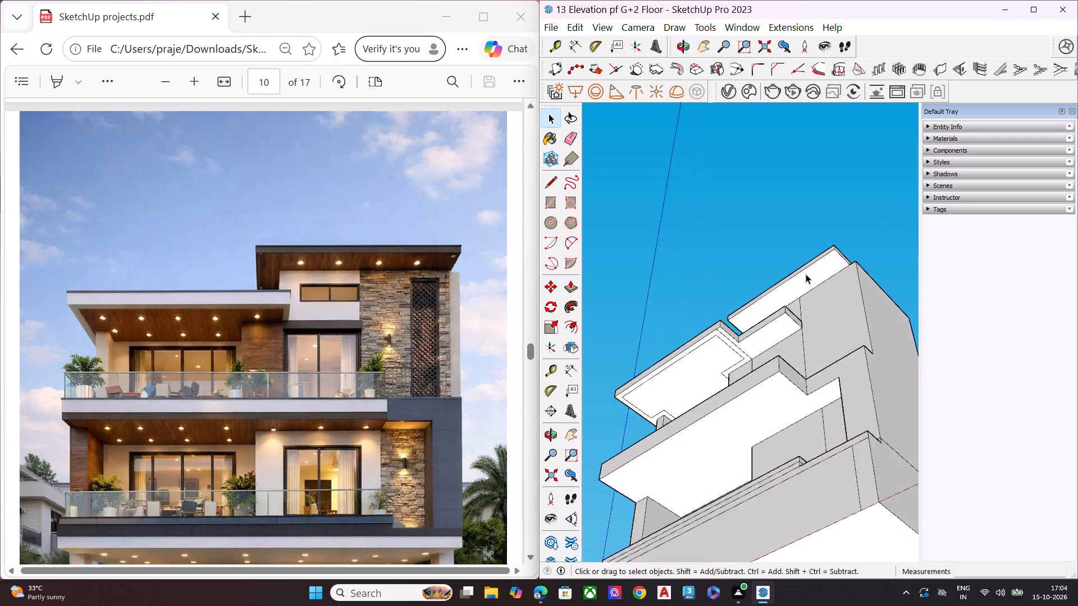
scroll(806, 274, up, 5)
scroll(806, 274, down, 7)
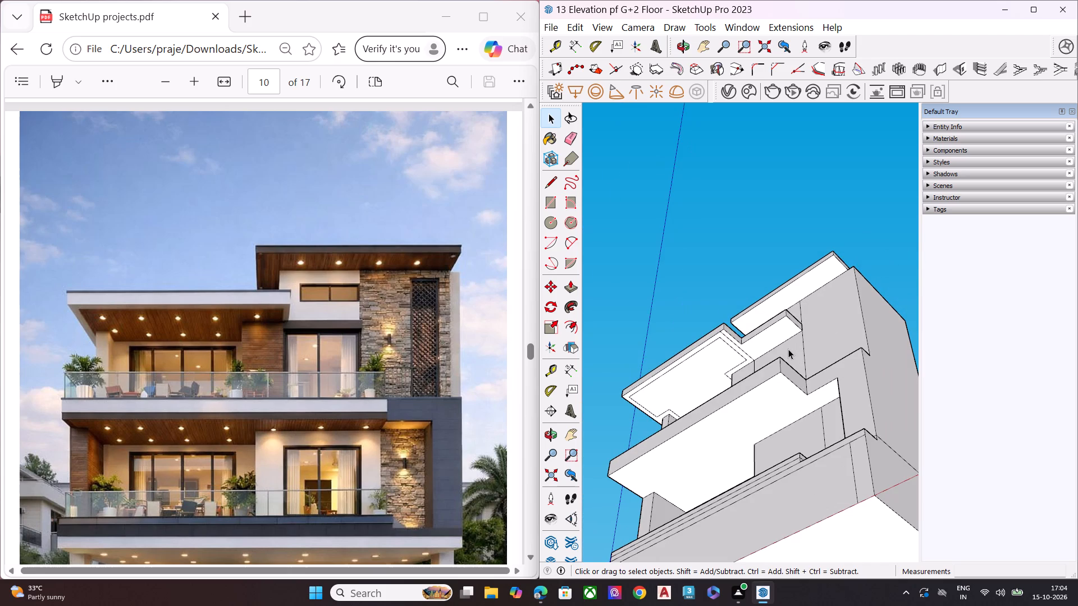
middle_drag(787, 353, 778, 574)
scroll(764, 345, up, 6)
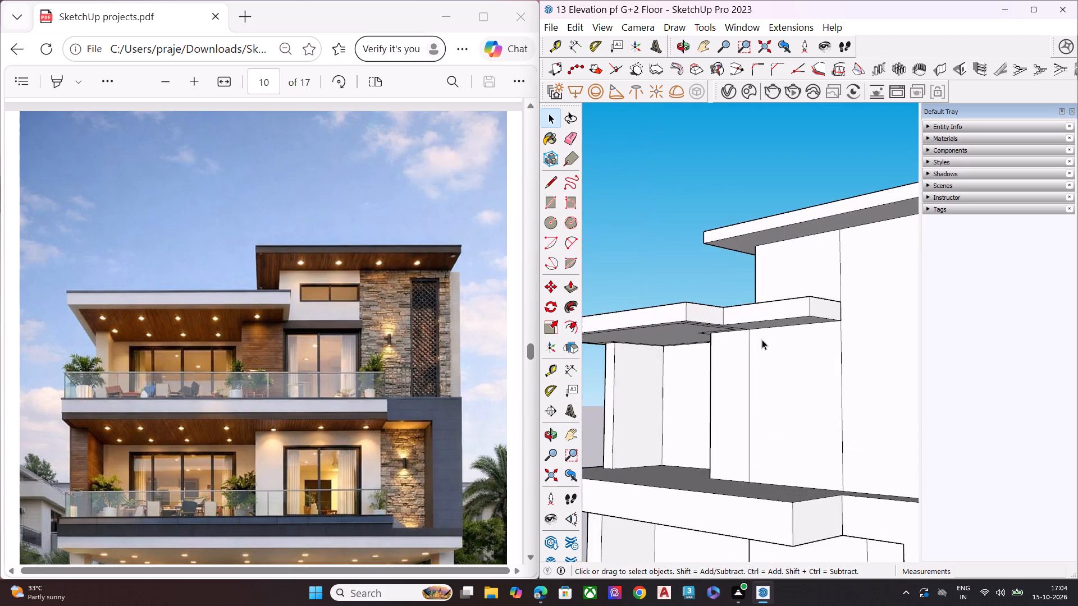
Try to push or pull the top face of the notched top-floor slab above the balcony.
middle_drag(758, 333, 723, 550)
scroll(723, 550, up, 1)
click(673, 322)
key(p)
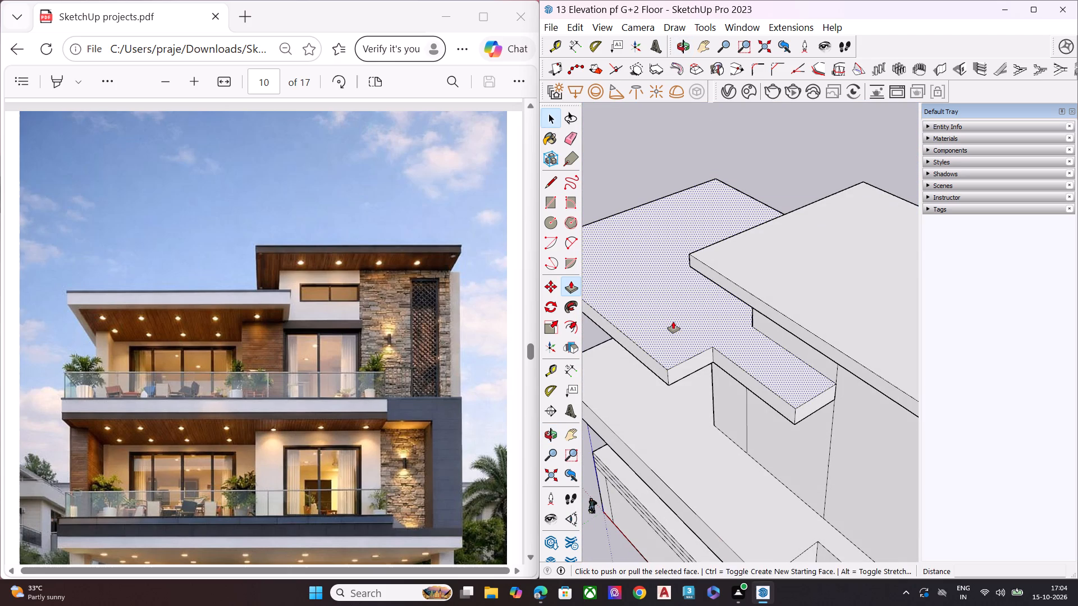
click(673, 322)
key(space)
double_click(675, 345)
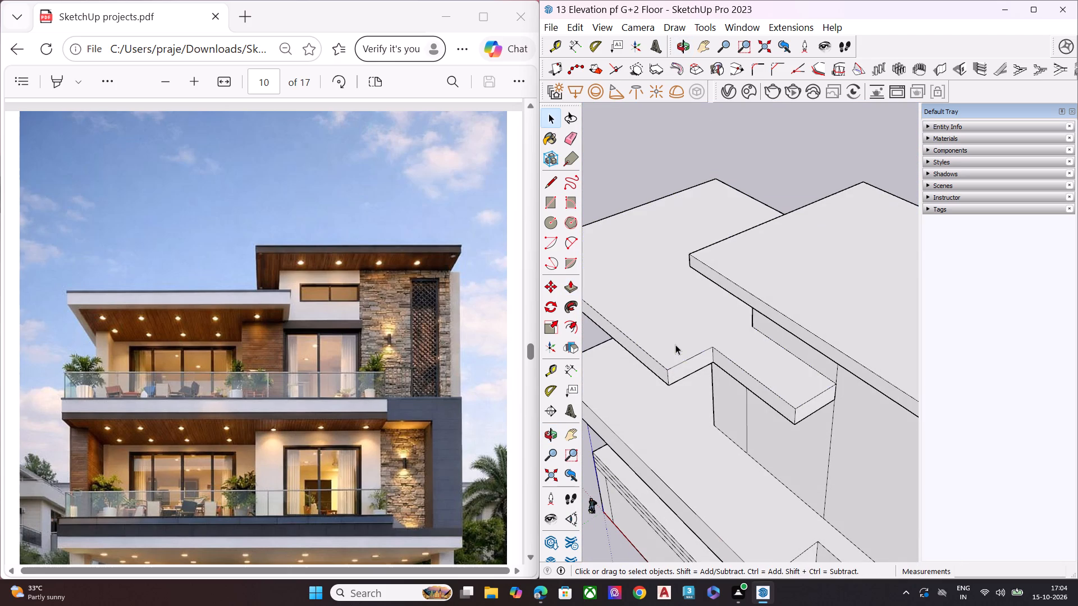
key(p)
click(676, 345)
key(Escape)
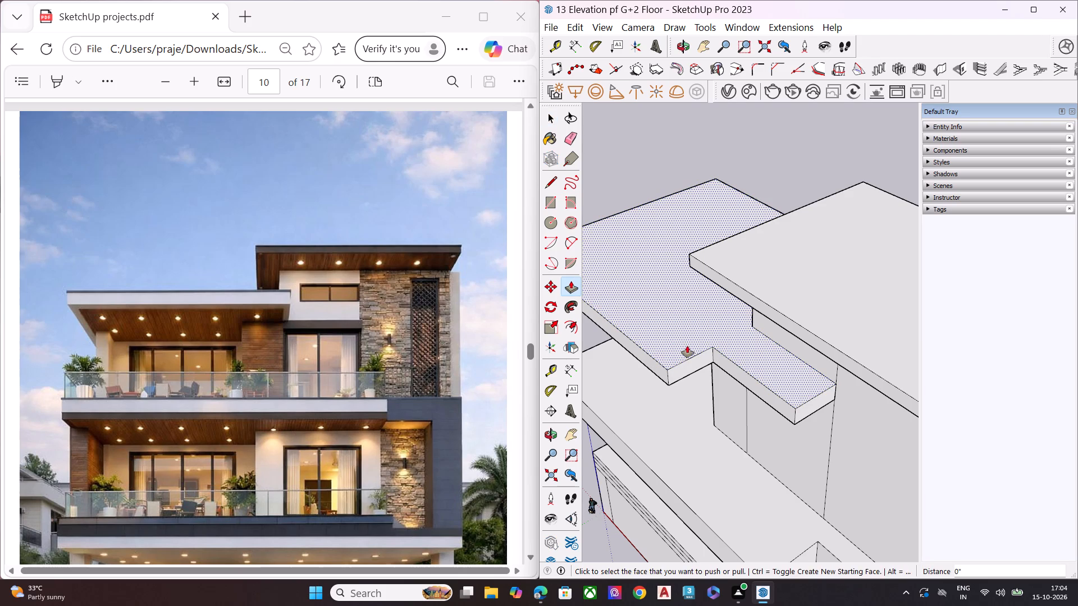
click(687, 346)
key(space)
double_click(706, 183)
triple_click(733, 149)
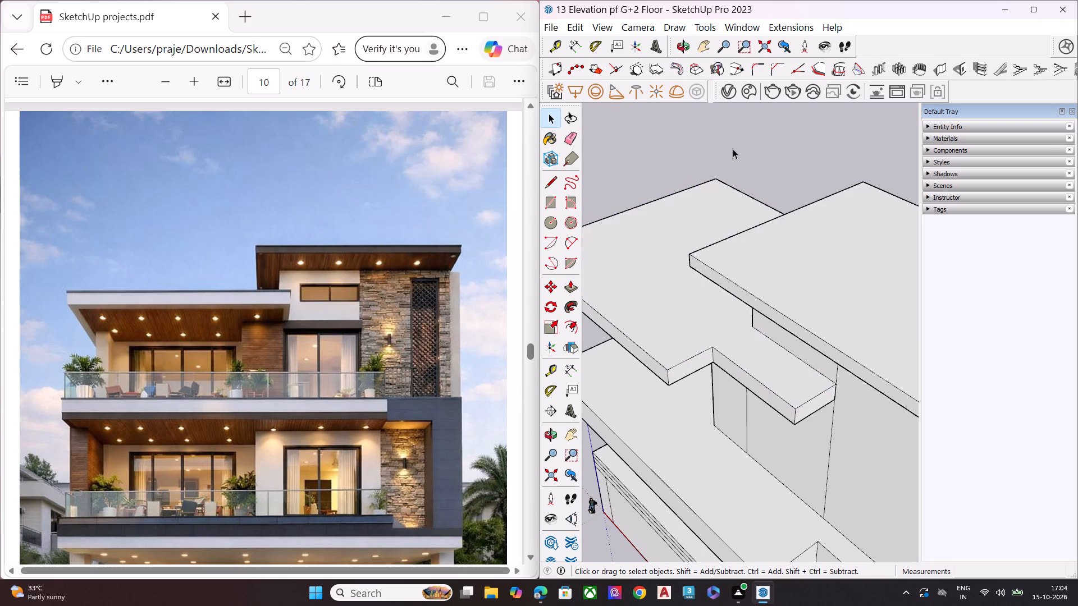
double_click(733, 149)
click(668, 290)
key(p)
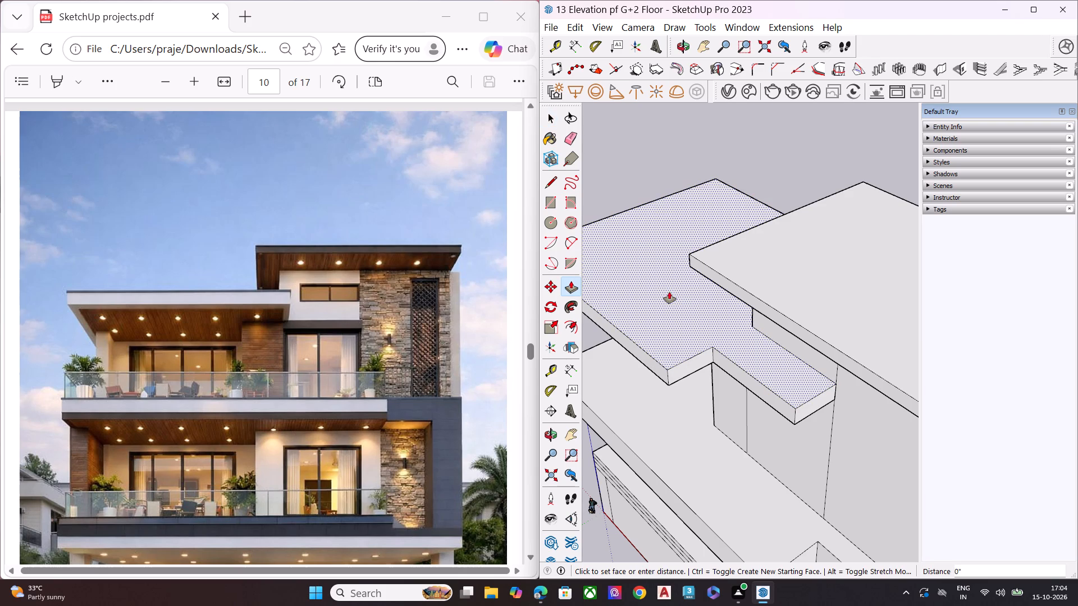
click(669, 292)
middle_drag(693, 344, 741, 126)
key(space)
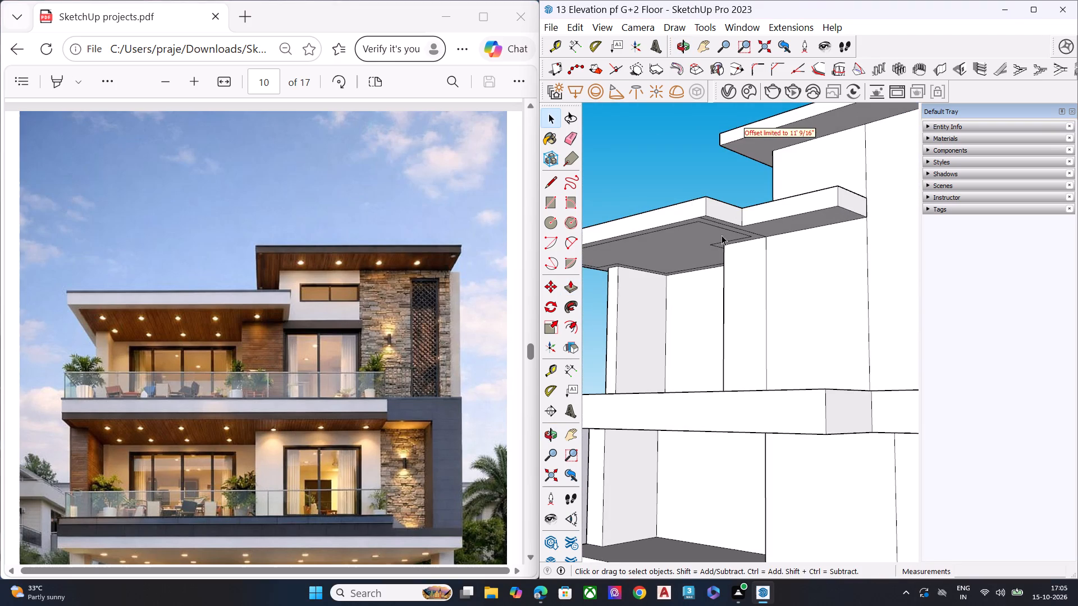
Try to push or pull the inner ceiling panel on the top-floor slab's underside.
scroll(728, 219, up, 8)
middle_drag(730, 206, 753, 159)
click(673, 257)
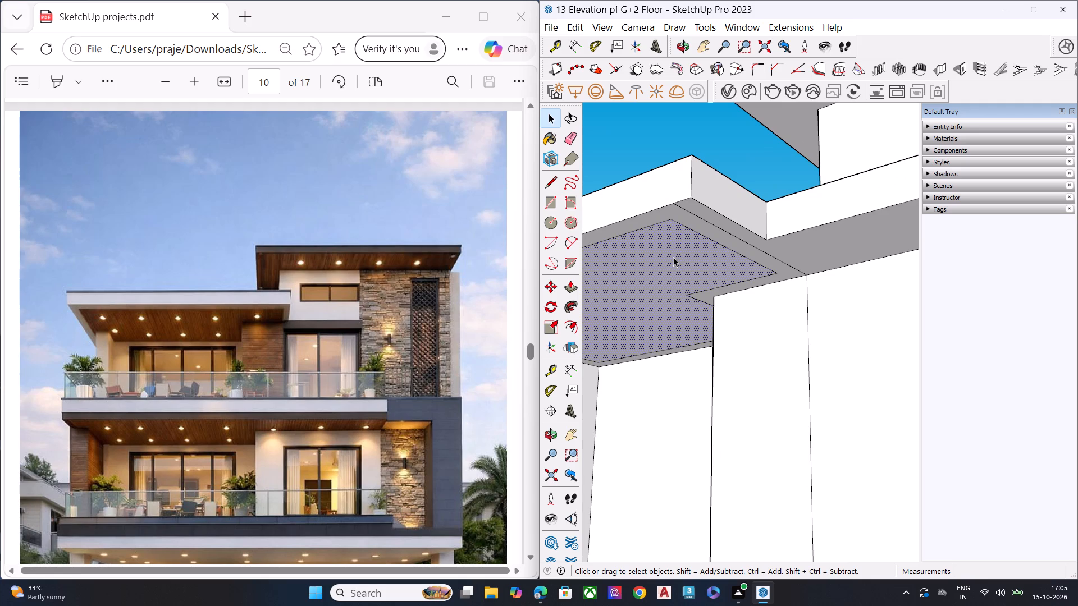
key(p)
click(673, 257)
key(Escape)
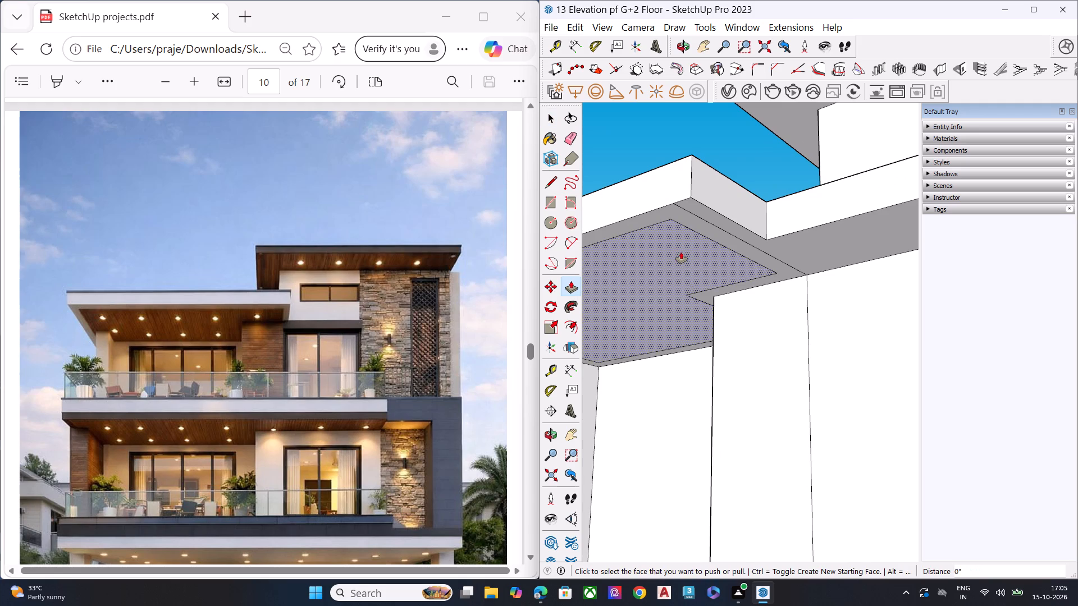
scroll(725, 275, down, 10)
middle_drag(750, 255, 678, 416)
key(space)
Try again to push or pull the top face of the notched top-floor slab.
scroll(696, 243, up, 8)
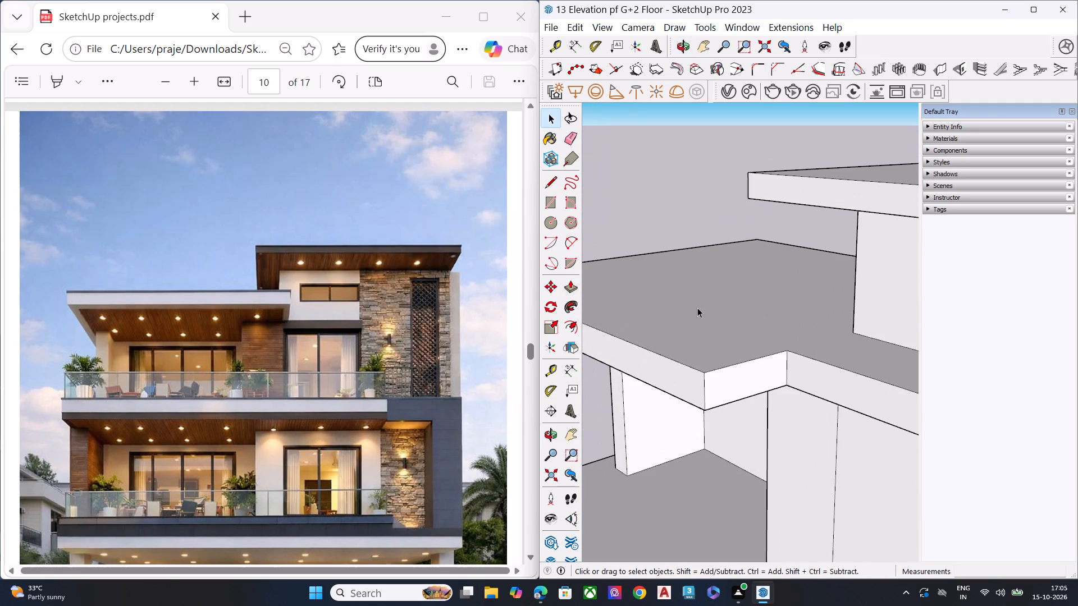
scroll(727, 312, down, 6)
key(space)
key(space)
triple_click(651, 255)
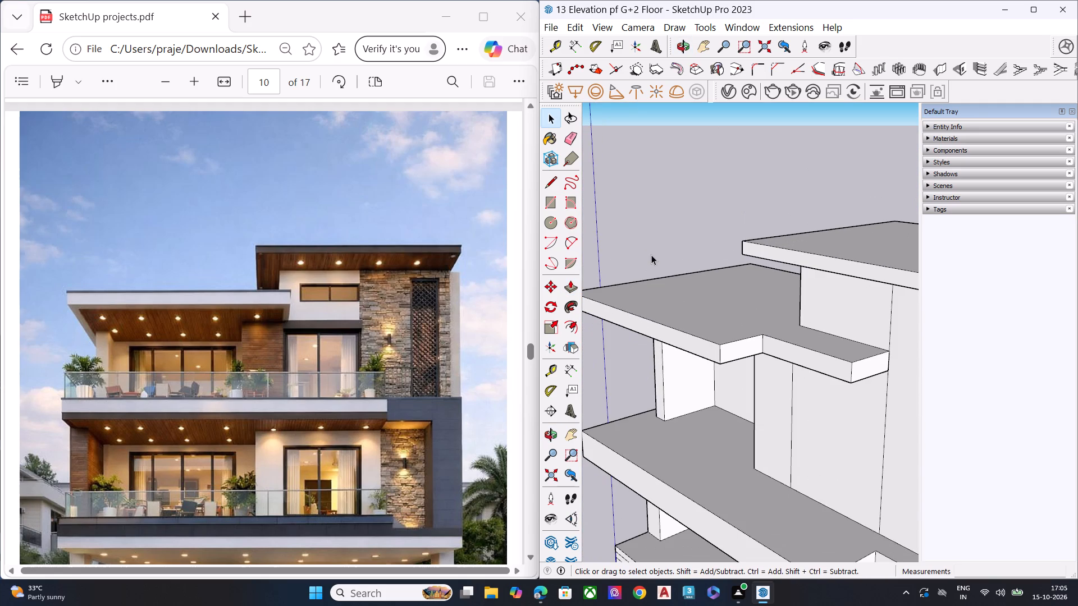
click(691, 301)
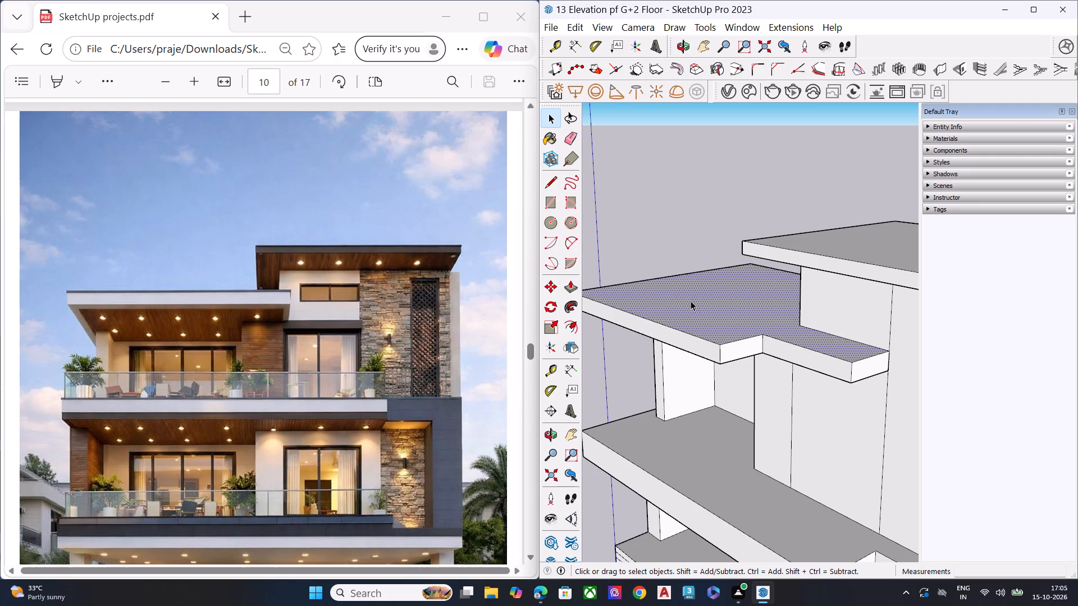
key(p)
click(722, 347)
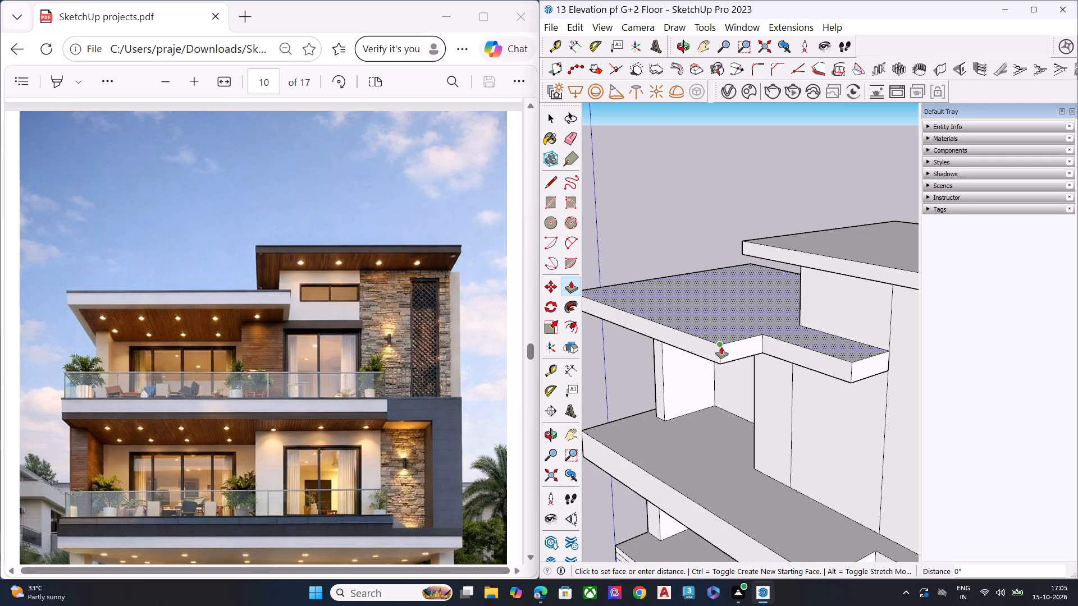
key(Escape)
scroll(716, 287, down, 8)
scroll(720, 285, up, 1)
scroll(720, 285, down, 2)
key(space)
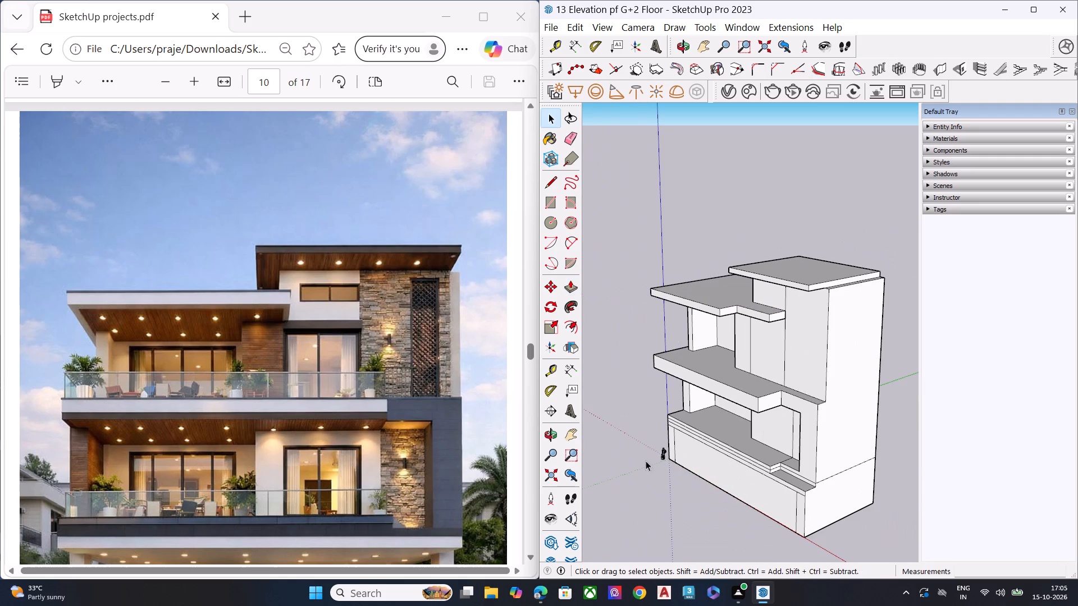
Push the ground floor's framed front face inward about 29' to hollow out the car parking bay shown in the reference.
click(638, 469)
middle_drag(716, 506, 721, 357)
scroll(730, 475, up, 6)
scroll(633, 433, down, 6)
scroll(317, 375, down, 4)
click(698, 446)
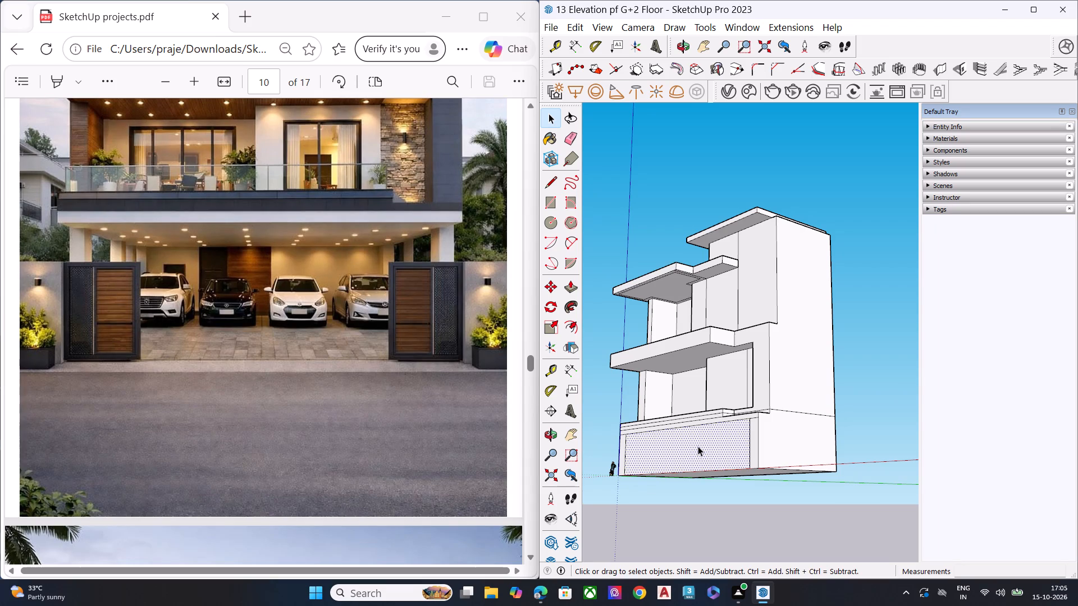
key(p)
click(698, 446)
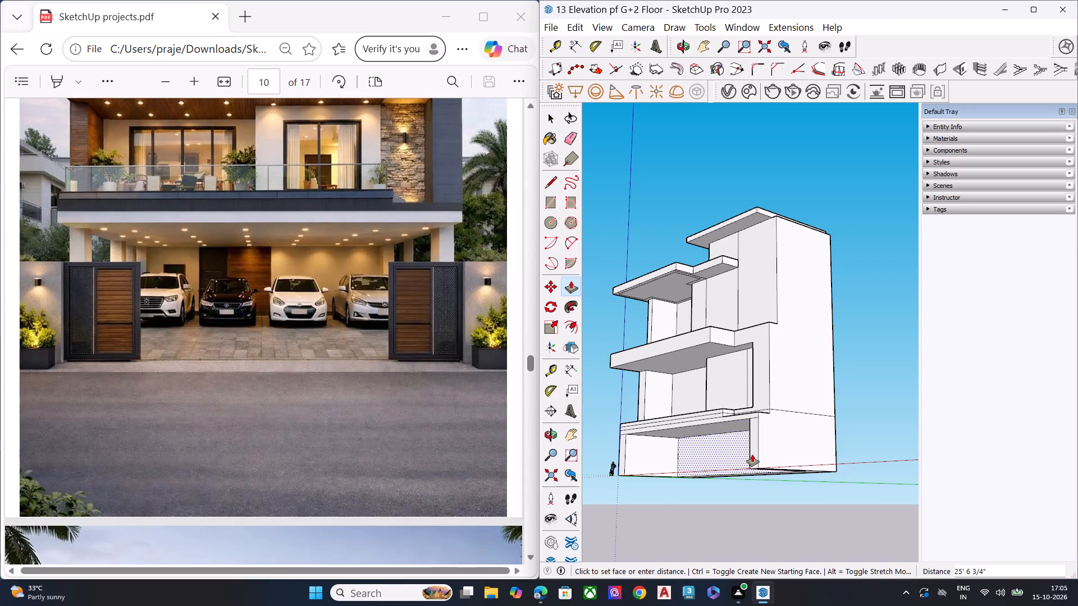
middle_drag(750, 455, 725, 284)
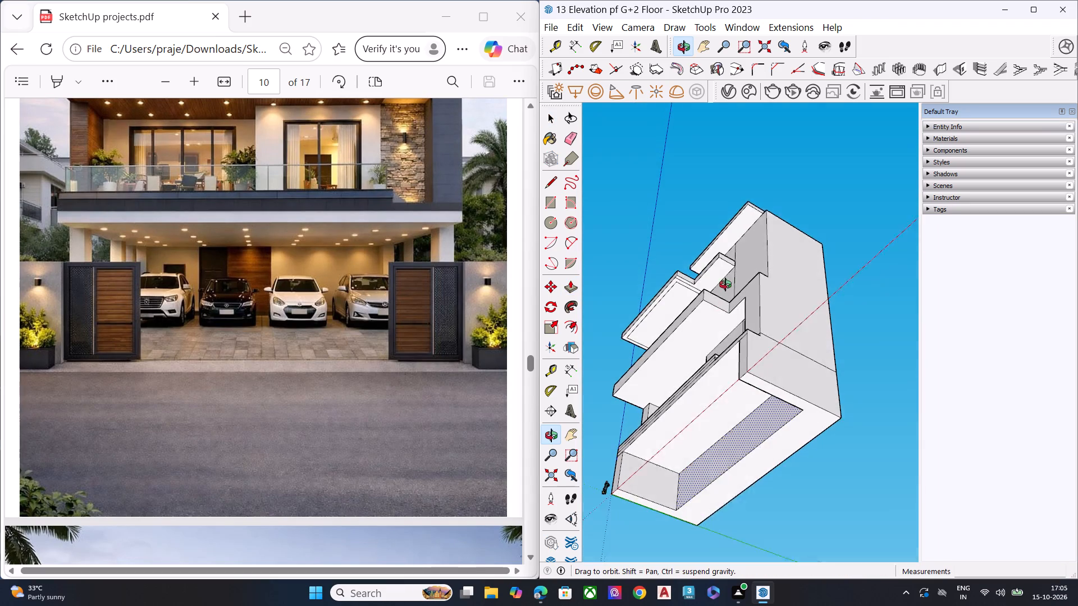
middle_drag(725, 284, 729, 276)
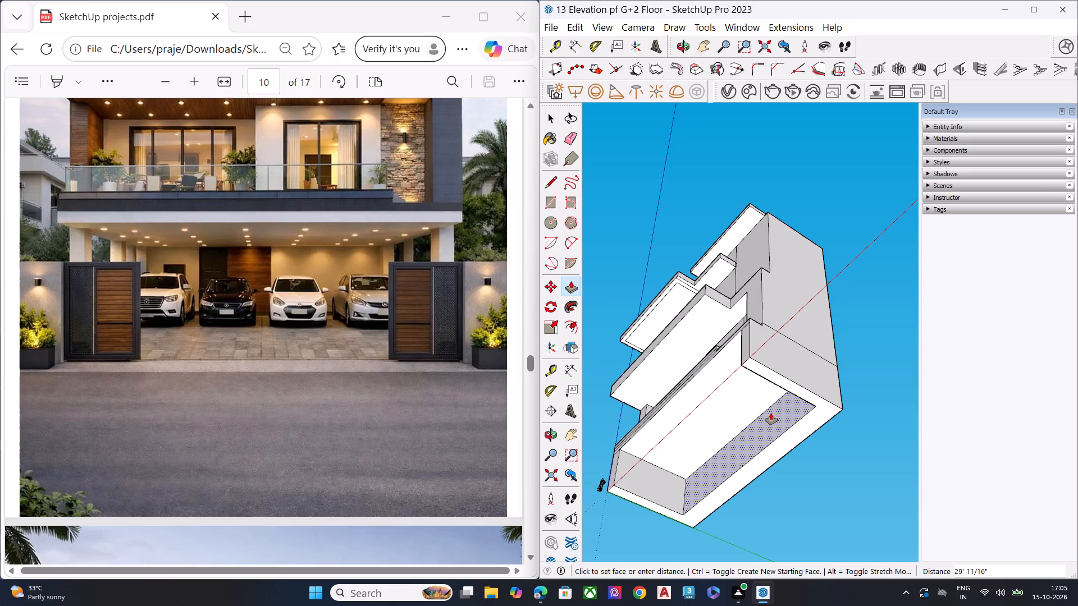
click(771, 413)
key(space)
click(796, 512)
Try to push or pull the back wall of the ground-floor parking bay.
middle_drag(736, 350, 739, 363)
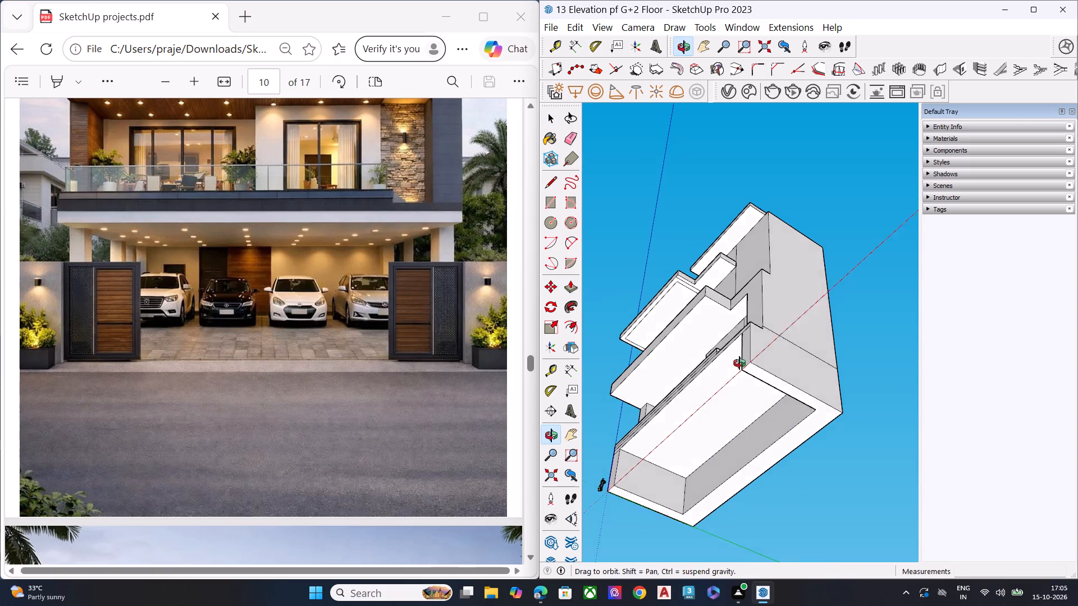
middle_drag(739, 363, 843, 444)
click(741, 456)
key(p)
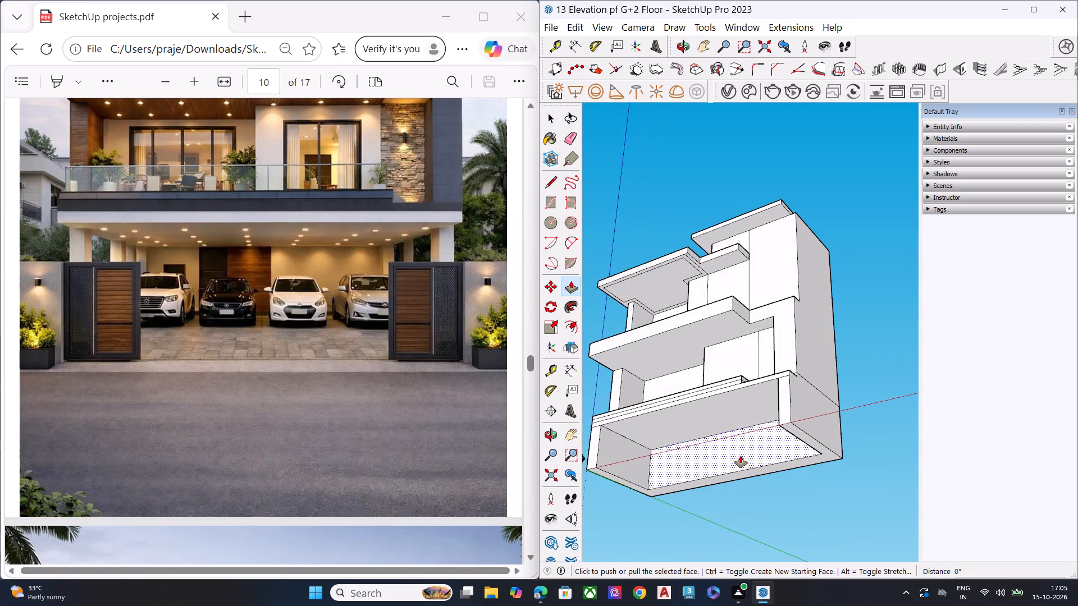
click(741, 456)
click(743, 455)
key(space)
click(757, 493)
Examine the hollowed parking bay and the overall building massing from the front and below against the reference image.
scroll(775, 452, down, 4)
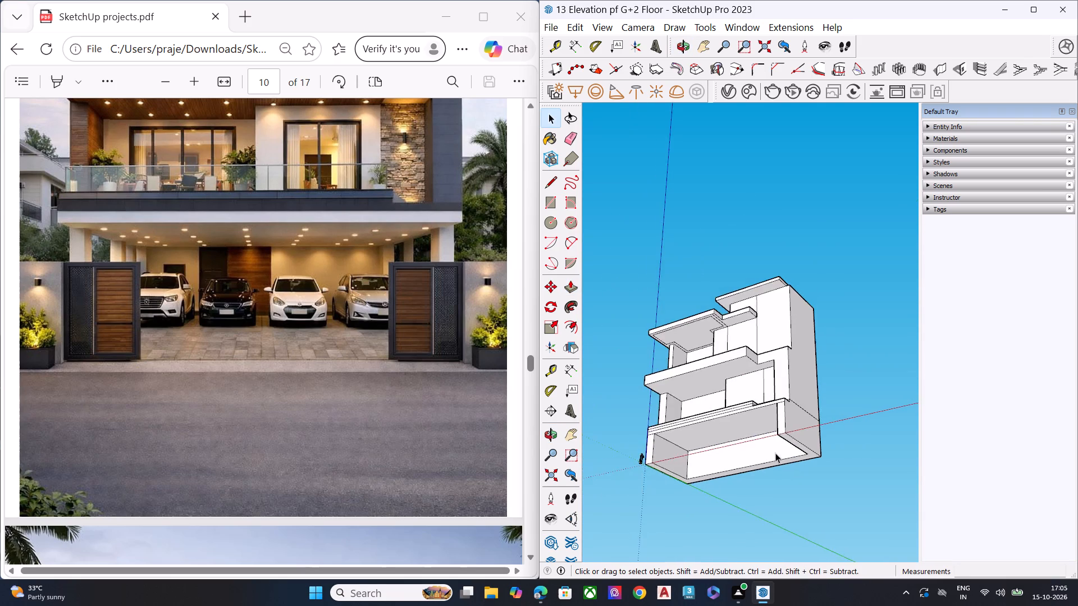
middle_drag(775, 453, 902, 580)
scroll(807, 372, down, 2)
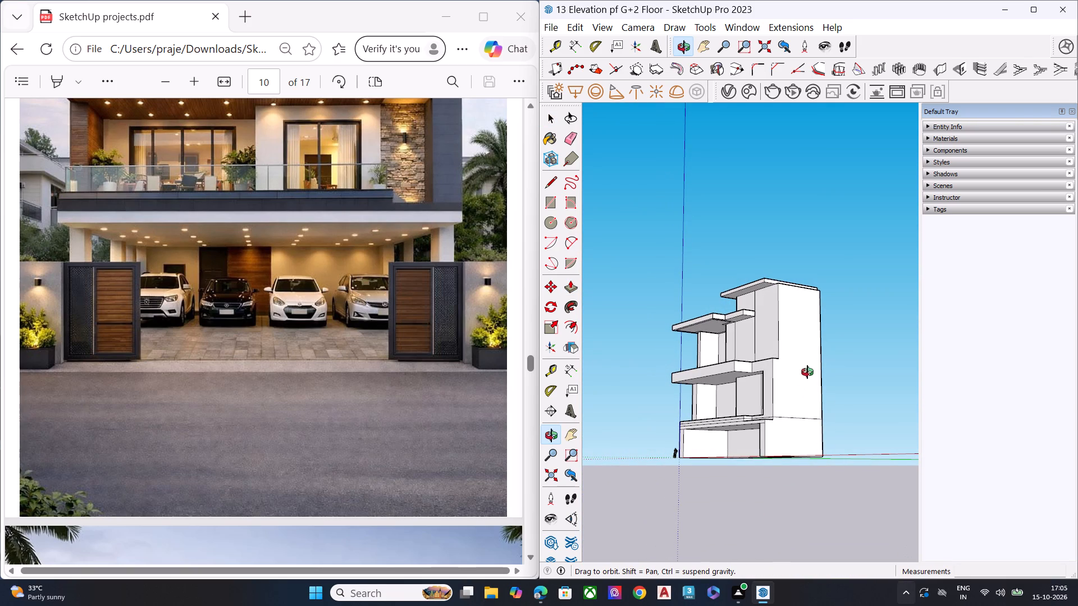
scroll(807, 372, down, 1)
scroll(733, 359, up, 8)
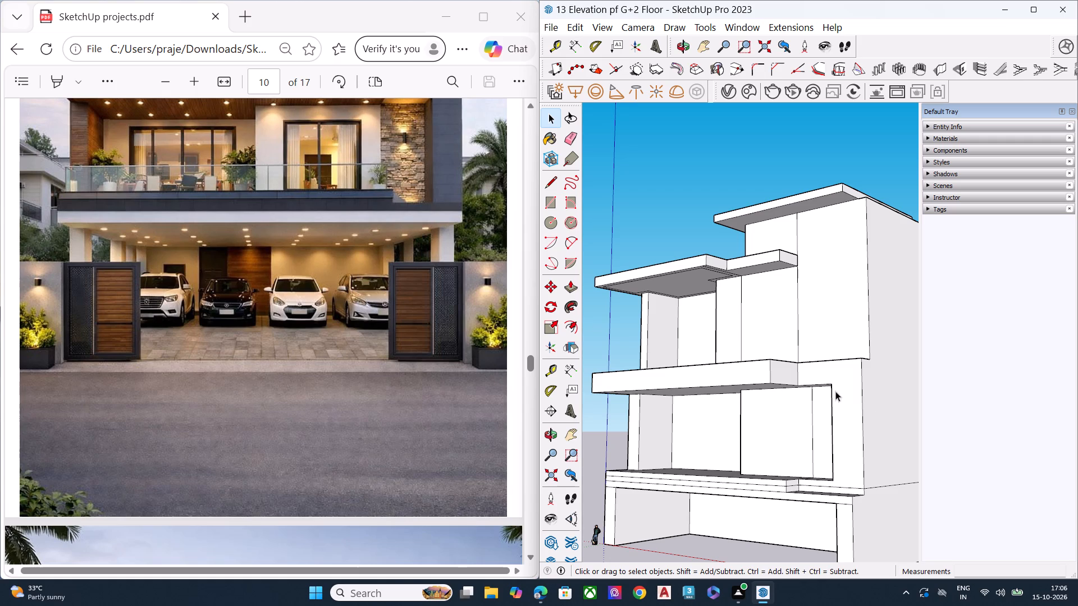
key(space)
scroll(714, 350, down, 1)
scroll(714, 350, up, 1)
scroll(714, 350, down, 3)
middle_drag(719, 352, 725, 391)
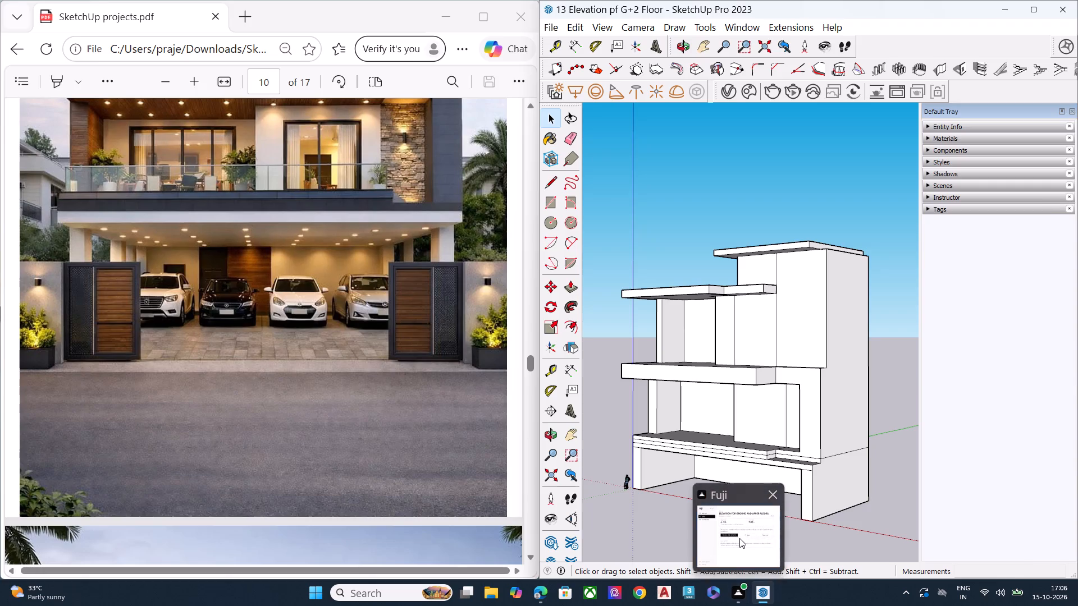
scroll(687, 377, down, 4)
middle_drag(701, 424, 701, 383)
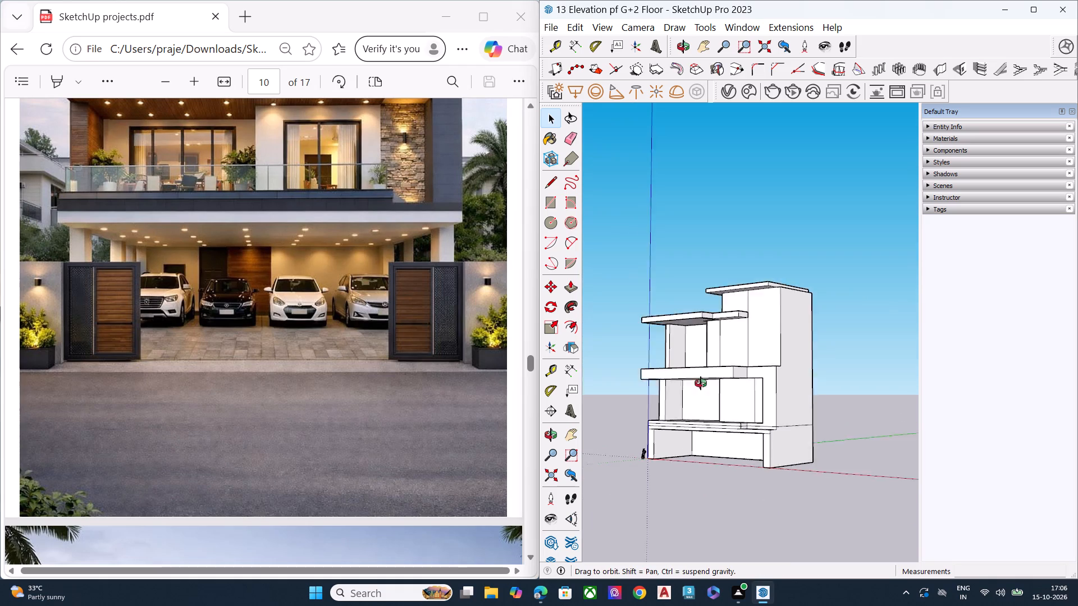
middle_drag(701, 383, 692, 278)
scroll(692, 278, up, 1)
scroll(692, 287, down, 2)
scroll(692, 291, up, 3)
scroll(692, 333, down, 1)
scroll(692, 337, up, 6)
scroll(692, 357, down, 8)
middle_drag(698, 406, 712, 302)
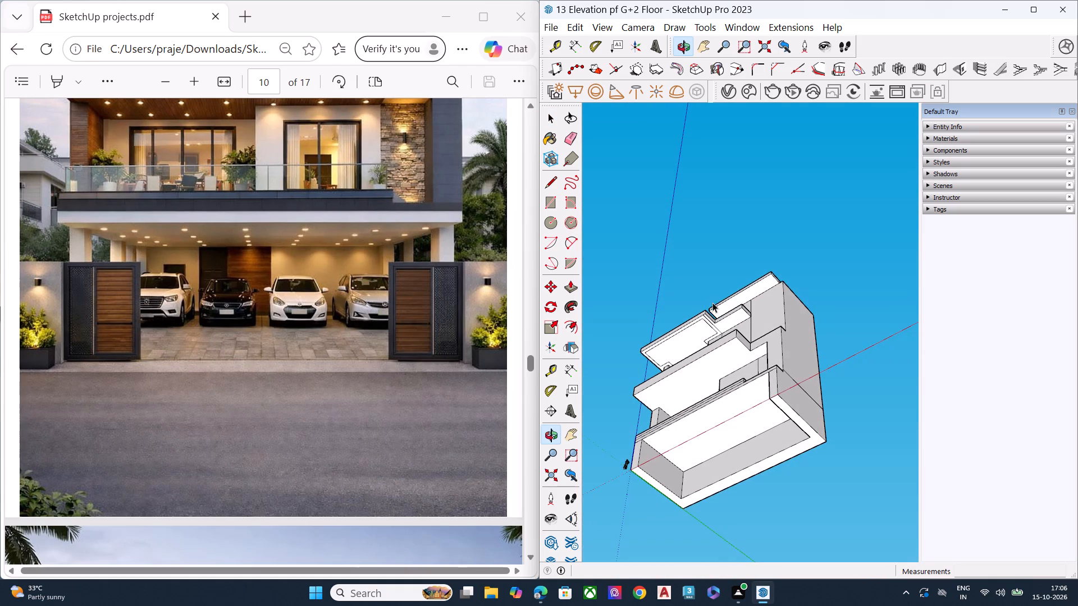
middle_drag(708, 466, 651, 541)
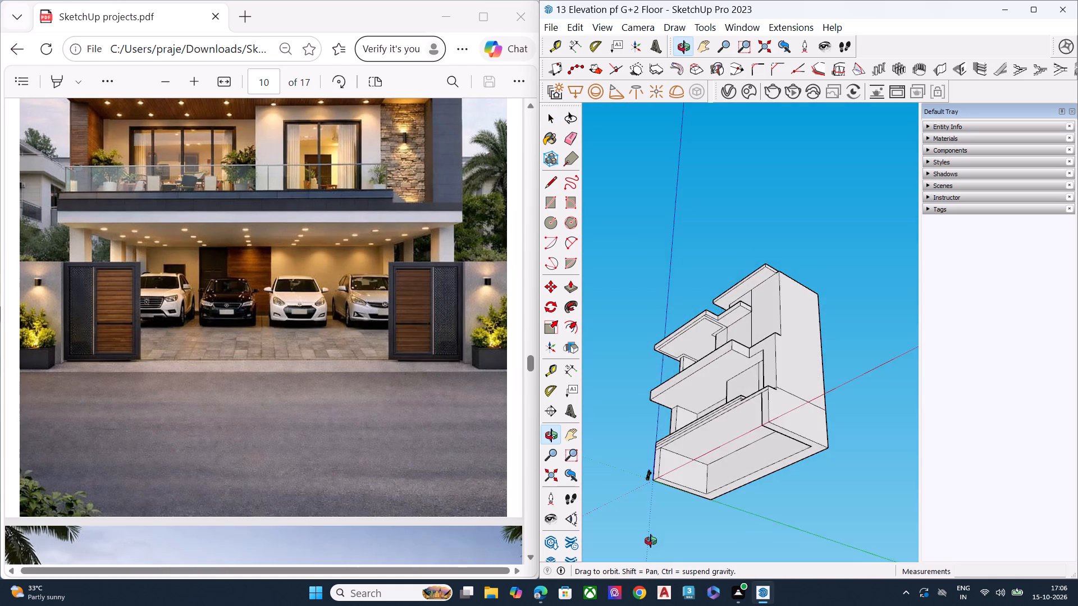
Draw a line across the ground-floor side wall from its front edge to its rear edge, level with the parking opening's top.
middle_drag(651, 541, 1077, 592)
middle_drag(616, 400, 663, 425)
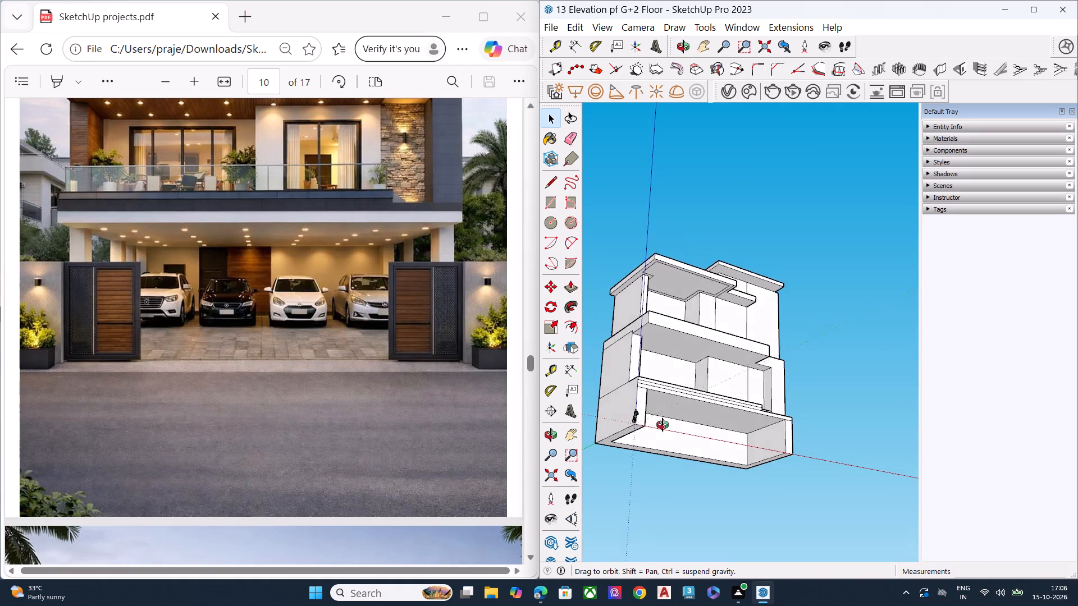
middle_drag(663, 425, 853, 495)
scroll(716, 399, up, 7)
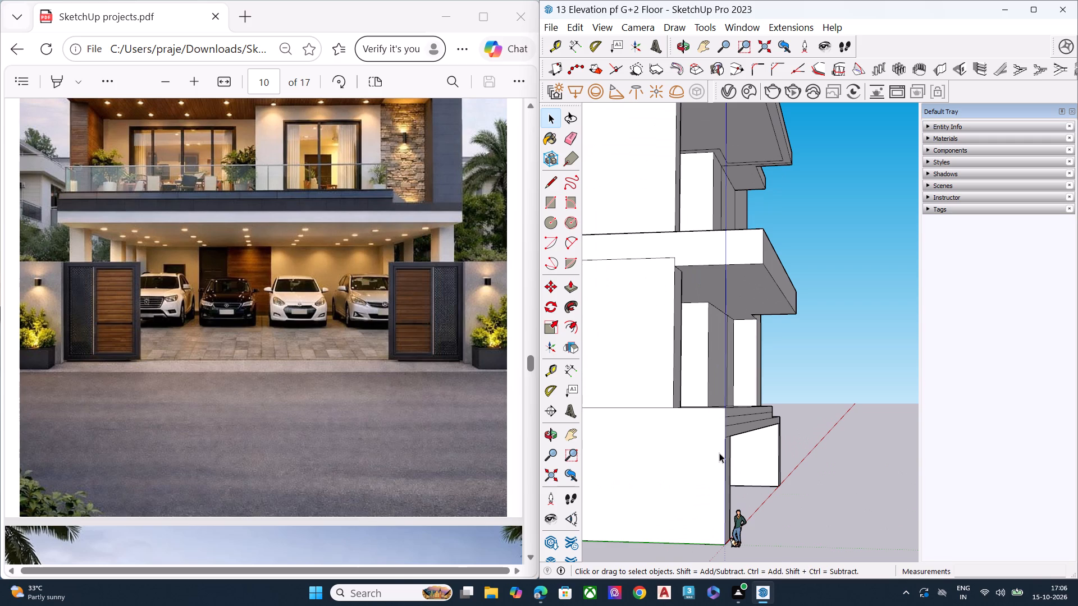
key(l)
click(724, 438)
scroll(698, 411, down, 7)
click(596, 426)
key(space)
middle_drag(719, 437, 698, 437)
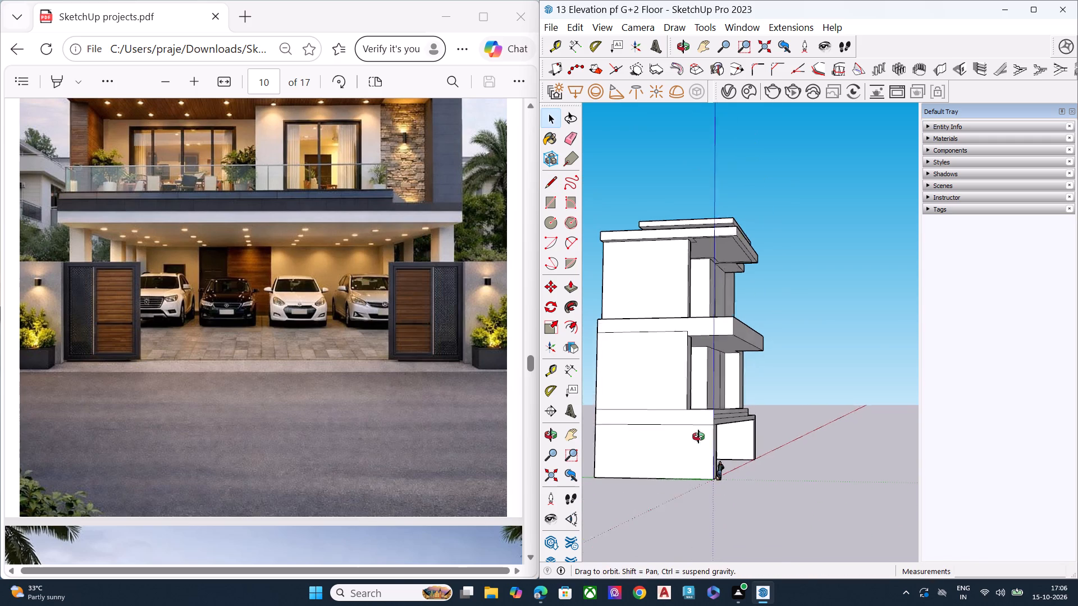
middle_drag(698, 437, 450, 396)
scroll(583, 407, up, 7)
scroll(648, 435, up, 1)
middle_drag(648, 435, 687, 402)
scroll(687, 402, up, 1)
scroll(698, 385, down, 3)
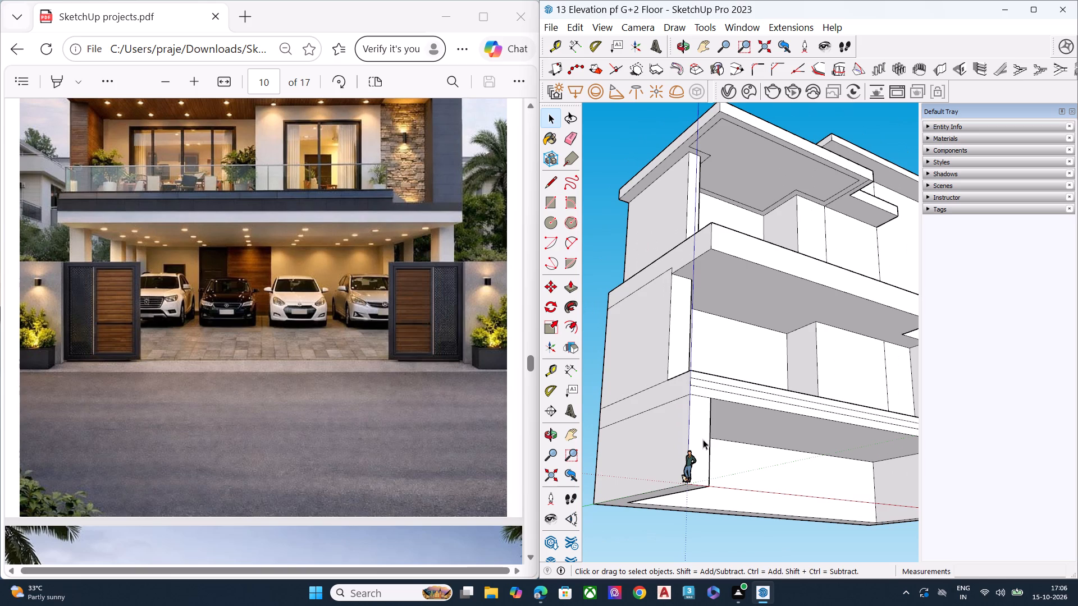
Mark off the front corner column with a vertical line down the ground-floor side wall and a line of about 4' 6" across its underside.
middle_drag(707, 444, 829, 497)
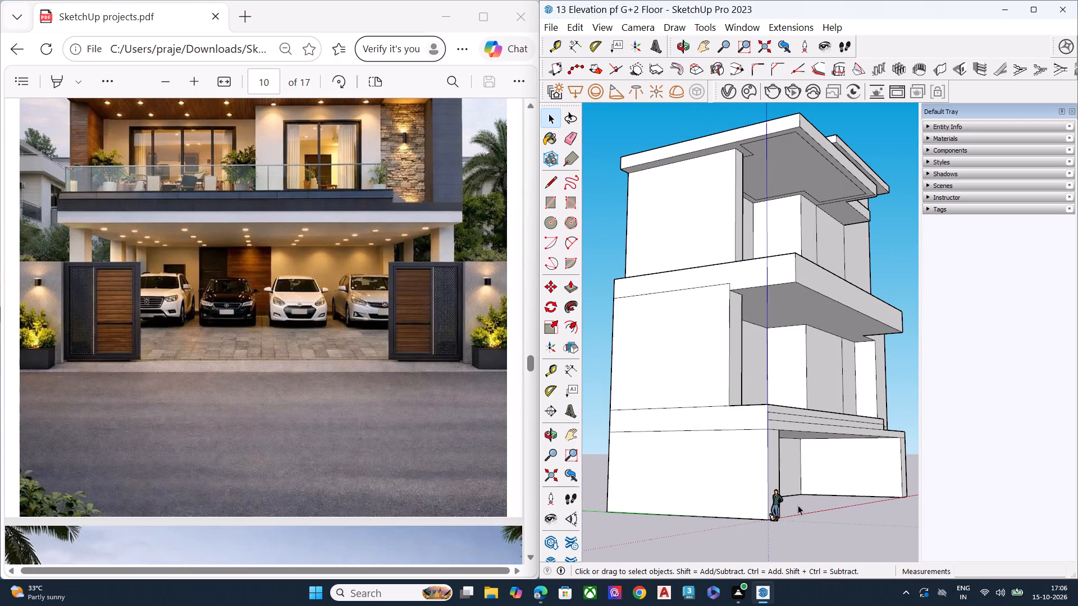
key(l)
middle_drag(738, 489, 824, 484)
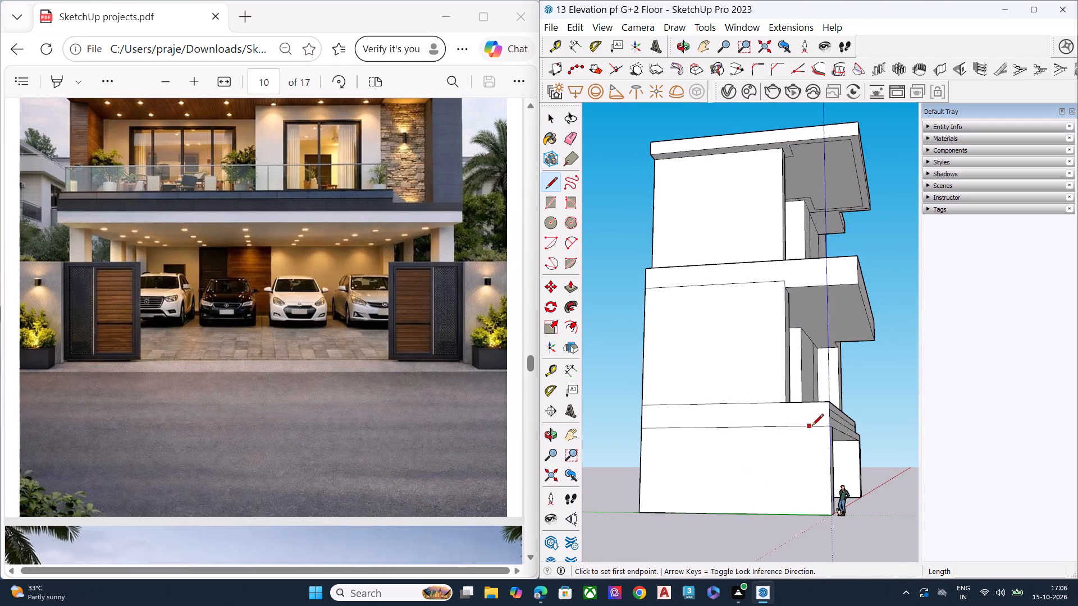
click(812, 427)
click(816, 515)
middle_drag(814, 512, 814, 476)
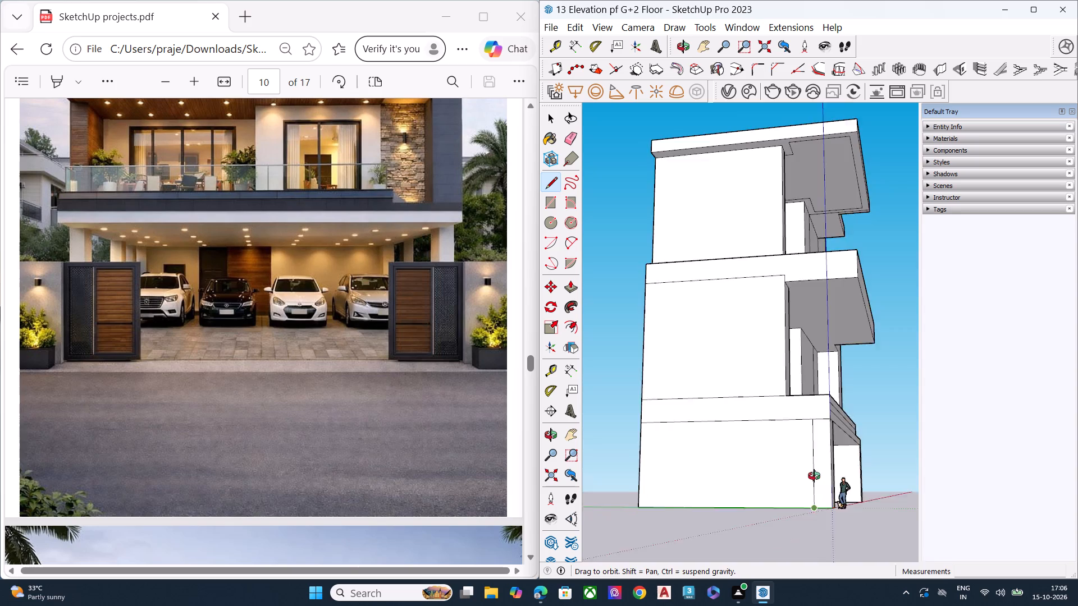
middle_drag(814, 476, 816, 295)
click(817, 301)
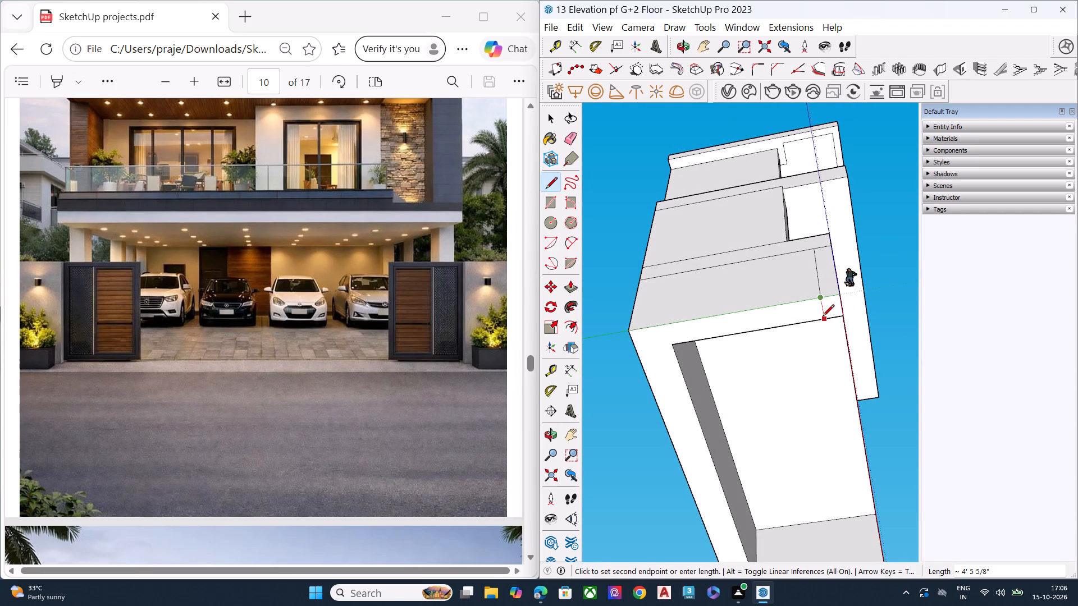
click(823, 317)
scroll(825, 321, up, 2)
scroll(825, 320, down, 1)
scroll(825, 320, up, 1)
scroll(825, 319, down, 4)
scroll(824, 319, up, 10)
key(space)
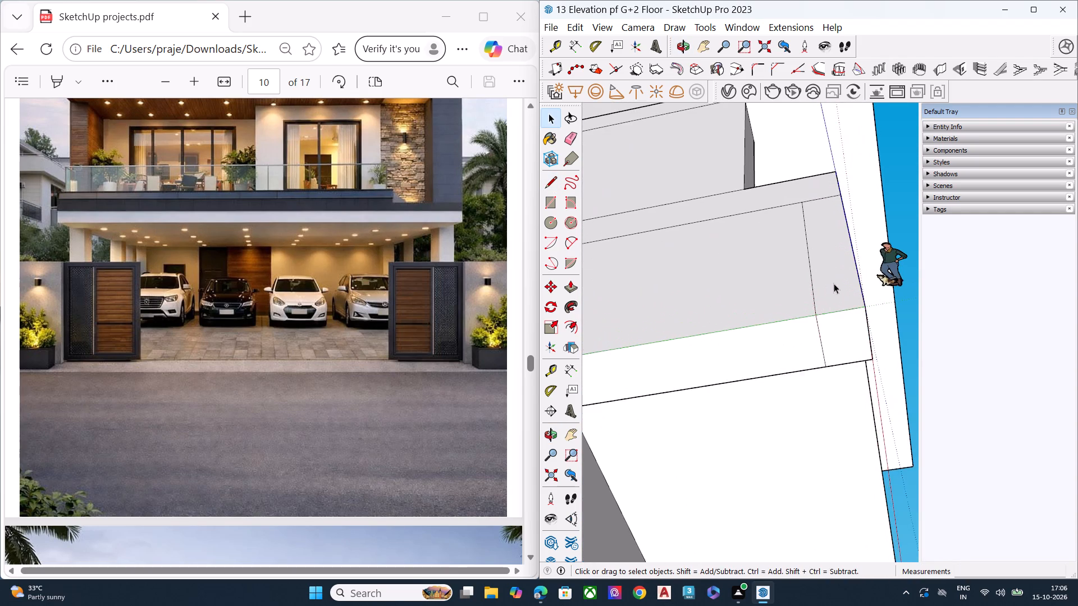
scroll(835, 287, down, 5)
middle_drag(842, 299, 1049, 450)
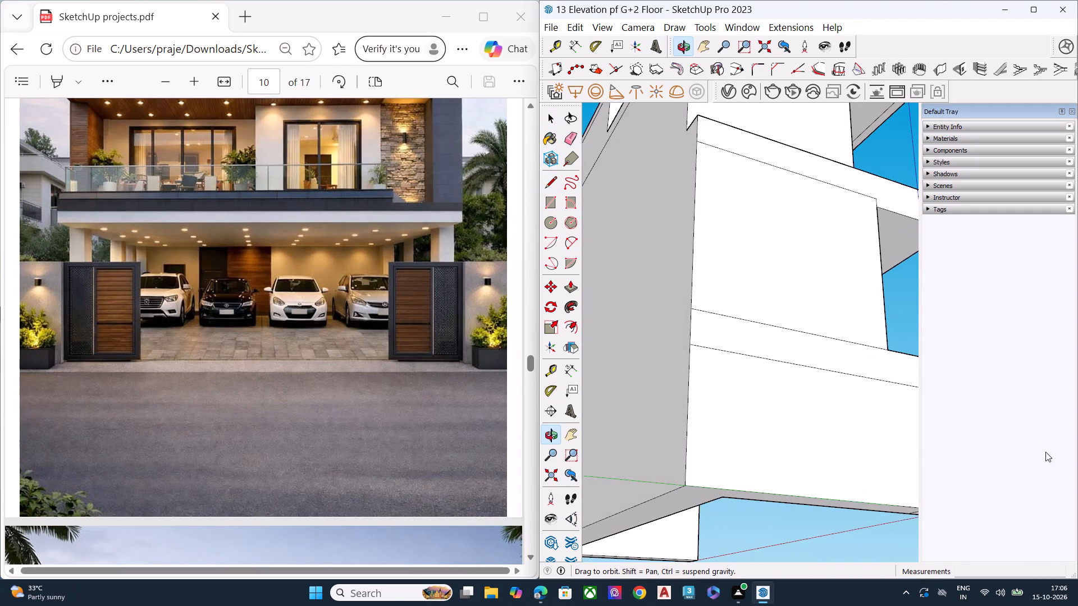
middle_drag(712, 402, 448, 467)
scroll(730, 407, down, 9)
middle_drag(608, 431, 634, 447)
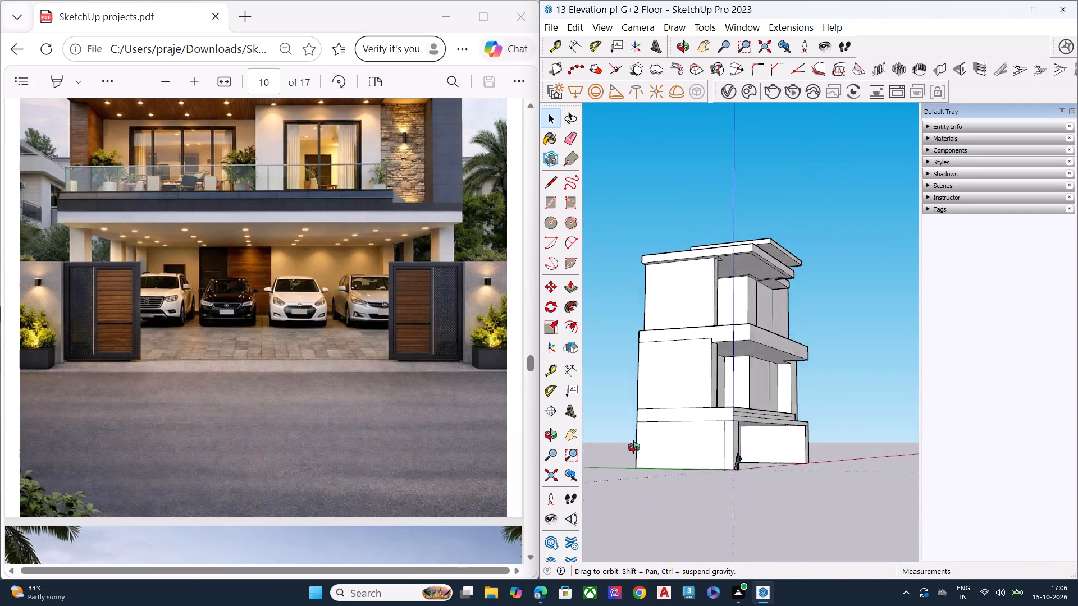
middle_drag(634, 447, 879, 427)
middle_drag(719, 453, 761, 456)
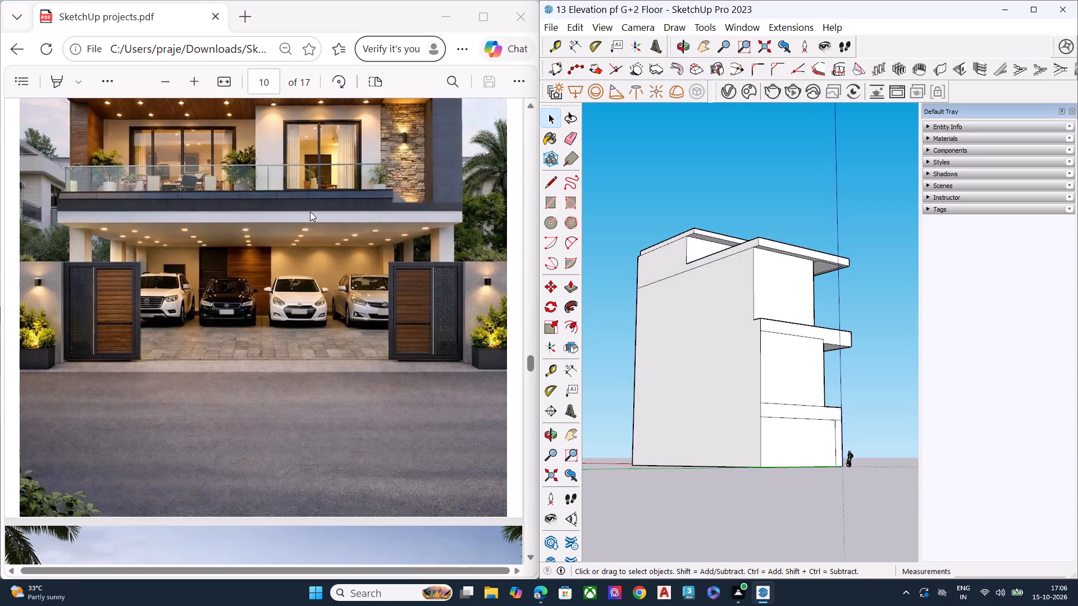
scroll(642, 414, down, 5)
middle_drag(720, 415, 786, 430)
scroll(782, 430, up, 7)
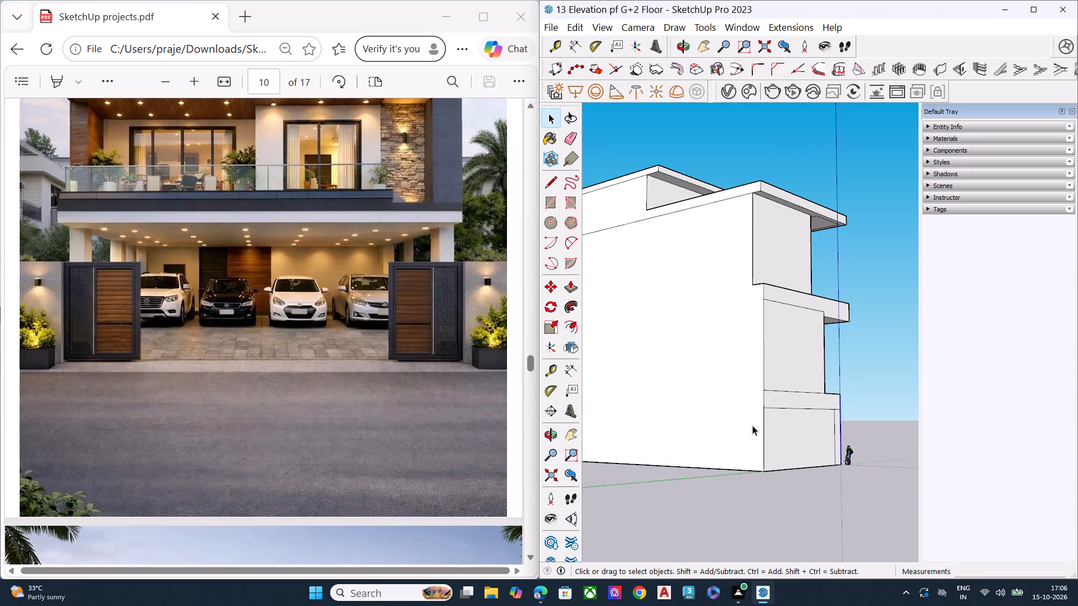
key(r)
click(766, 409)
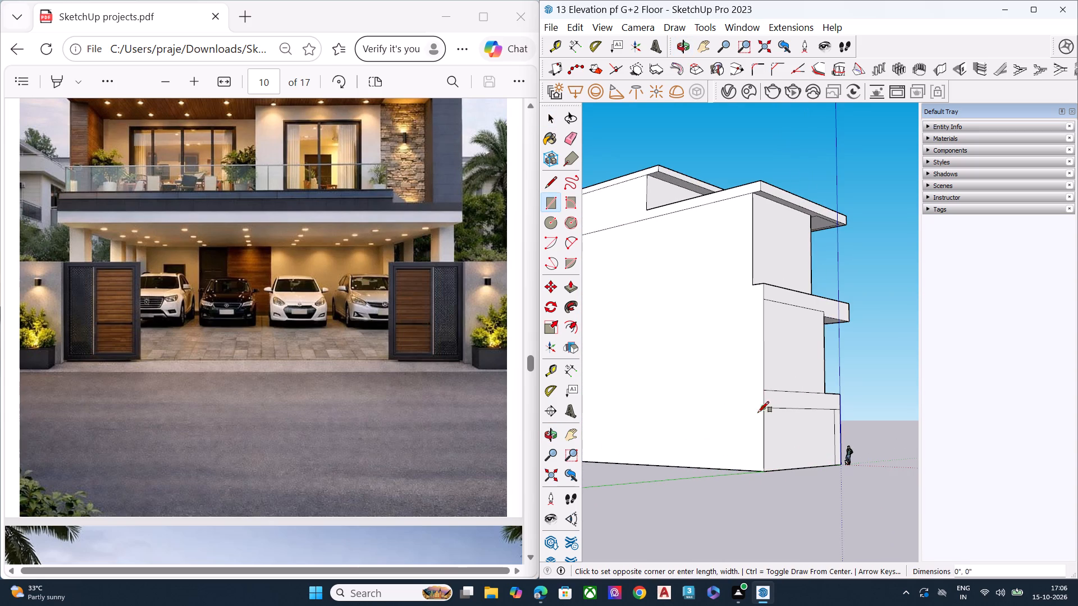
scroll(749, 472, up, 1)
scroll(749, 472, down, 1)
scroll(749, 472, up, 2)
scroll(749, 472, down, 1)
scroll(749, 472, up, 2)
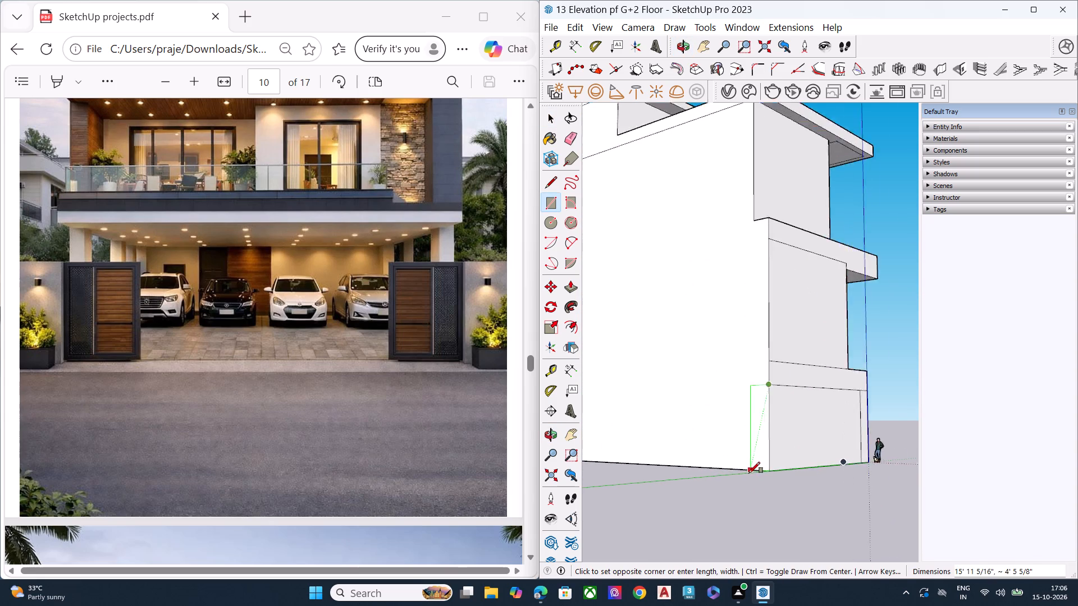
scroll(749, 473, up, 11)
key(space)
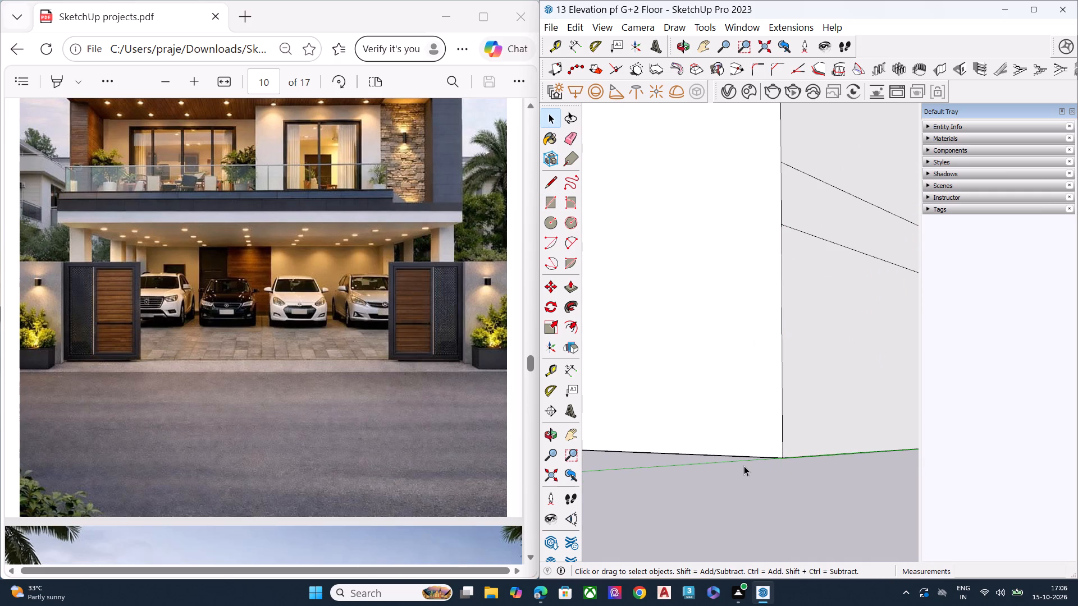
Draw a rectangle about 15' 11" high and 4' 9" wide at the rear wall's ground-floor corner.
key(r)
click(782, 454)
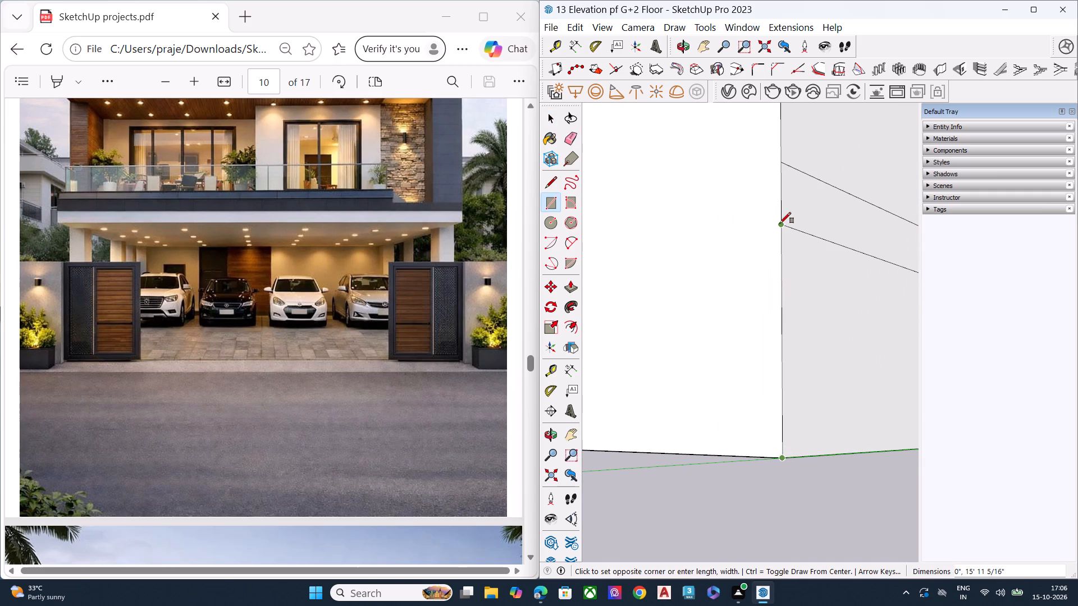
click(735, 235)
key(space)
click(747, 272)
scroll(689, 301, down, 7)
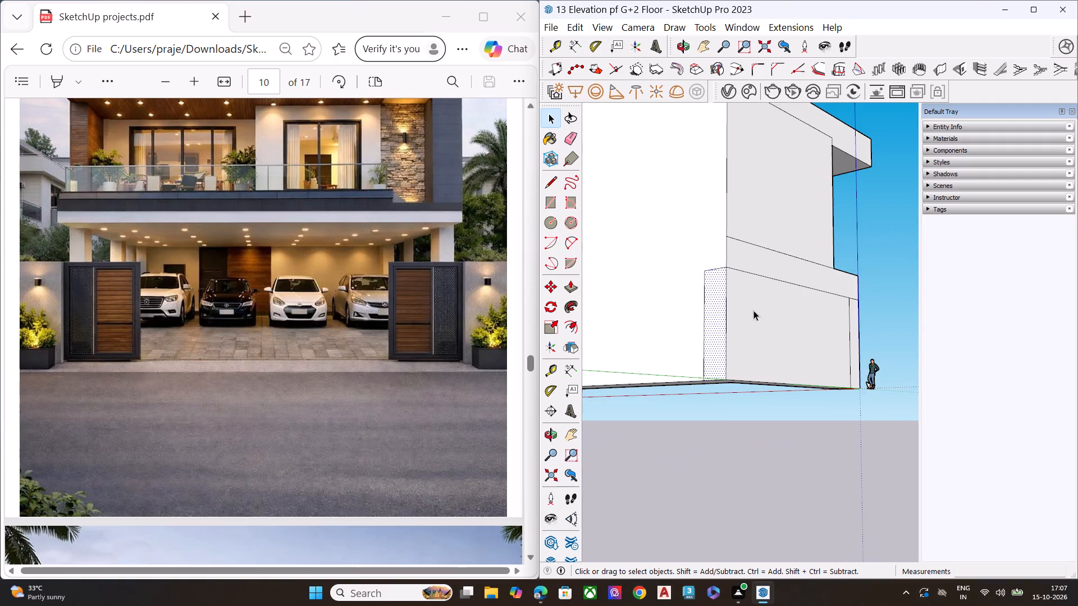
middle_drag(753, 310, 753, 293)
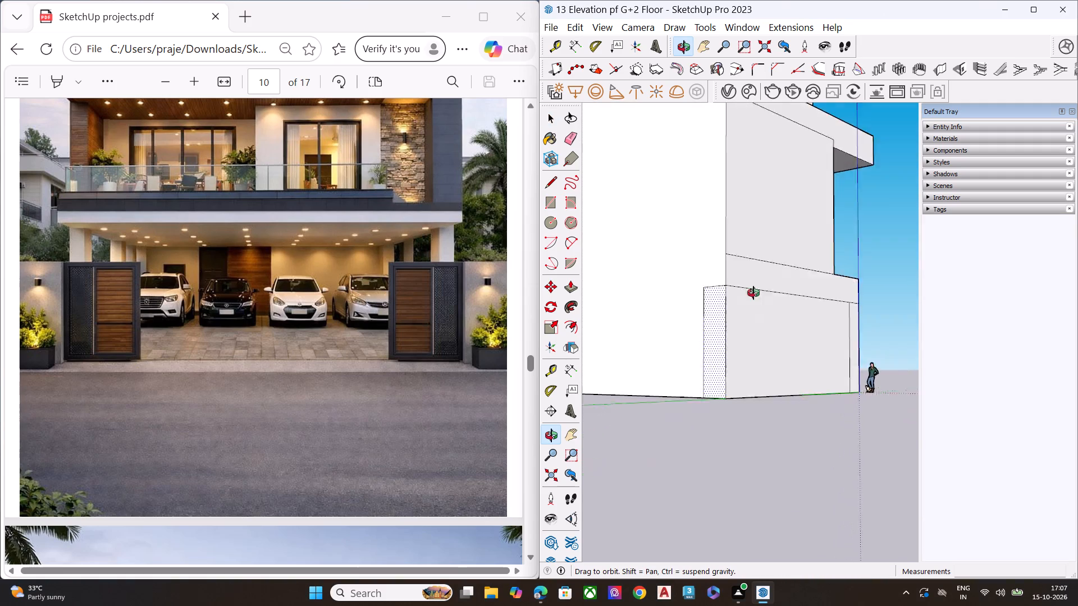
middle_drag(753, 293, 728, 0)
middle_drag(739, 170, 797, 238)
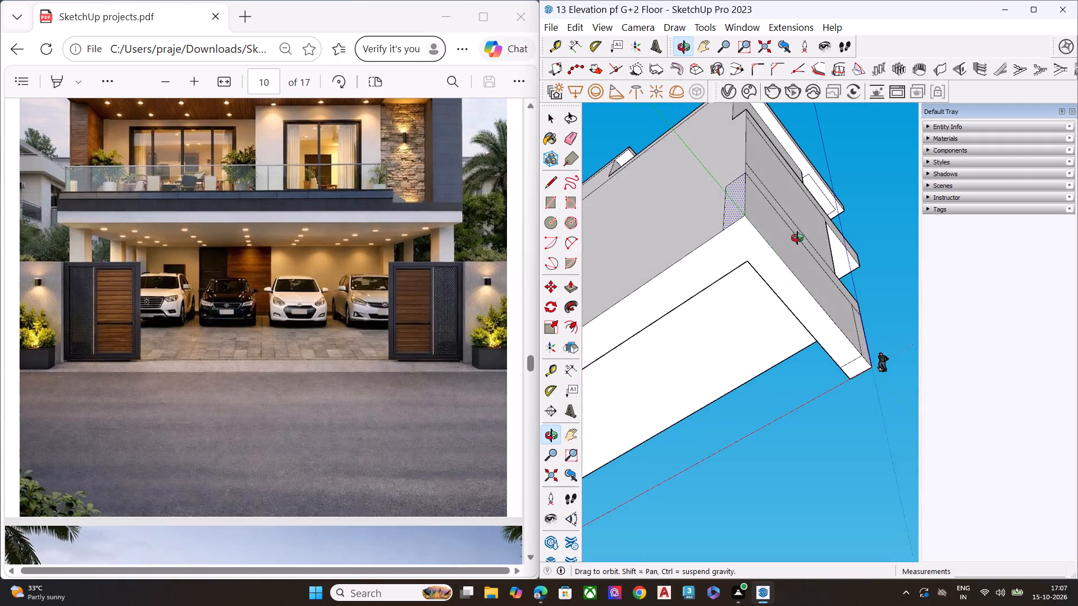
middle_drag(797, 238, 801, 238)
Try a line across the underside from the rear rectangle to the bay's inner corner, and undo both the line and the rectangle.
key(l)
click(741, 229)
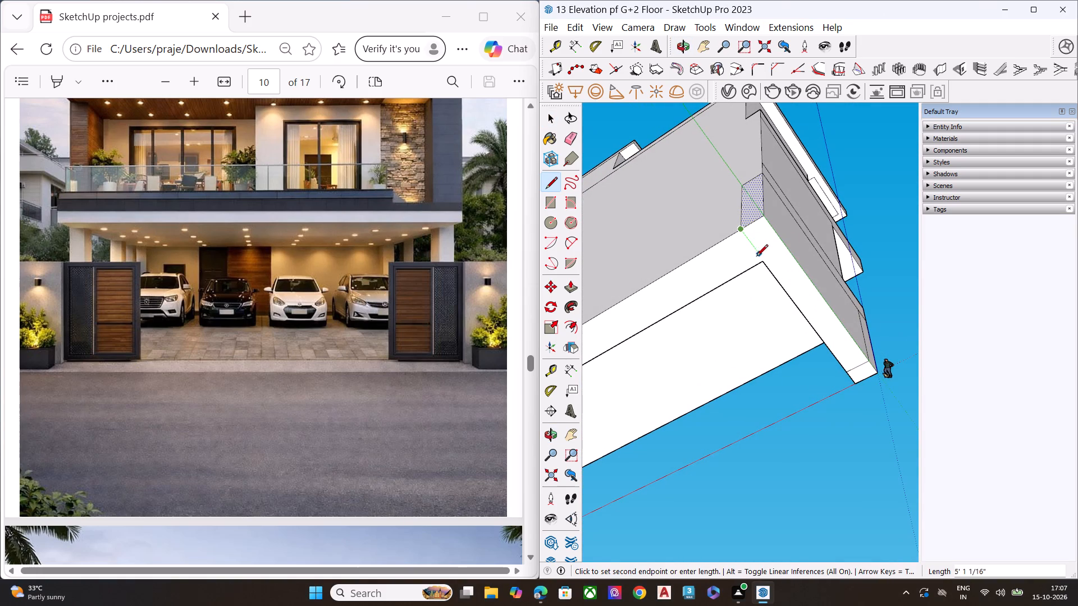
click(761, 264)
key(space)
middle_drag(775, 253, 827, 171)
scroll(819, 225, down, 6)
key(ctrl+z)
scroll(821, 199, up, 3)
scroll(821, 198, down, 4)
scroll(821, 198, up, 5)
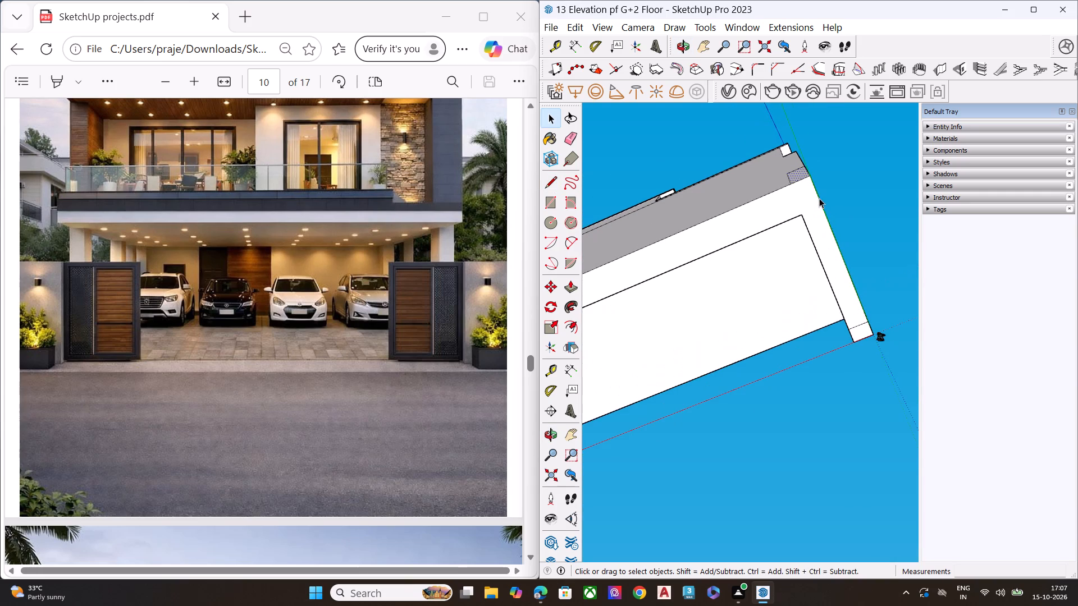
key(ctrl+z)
Draw a line about 6' 6" long across the underside from the parking bay's inner corner to the rear wall's bottom edge.
scroll(791, 190, up, 3)
scroll(791, 190, down, 2)
scroll(791, 190, up, 4)
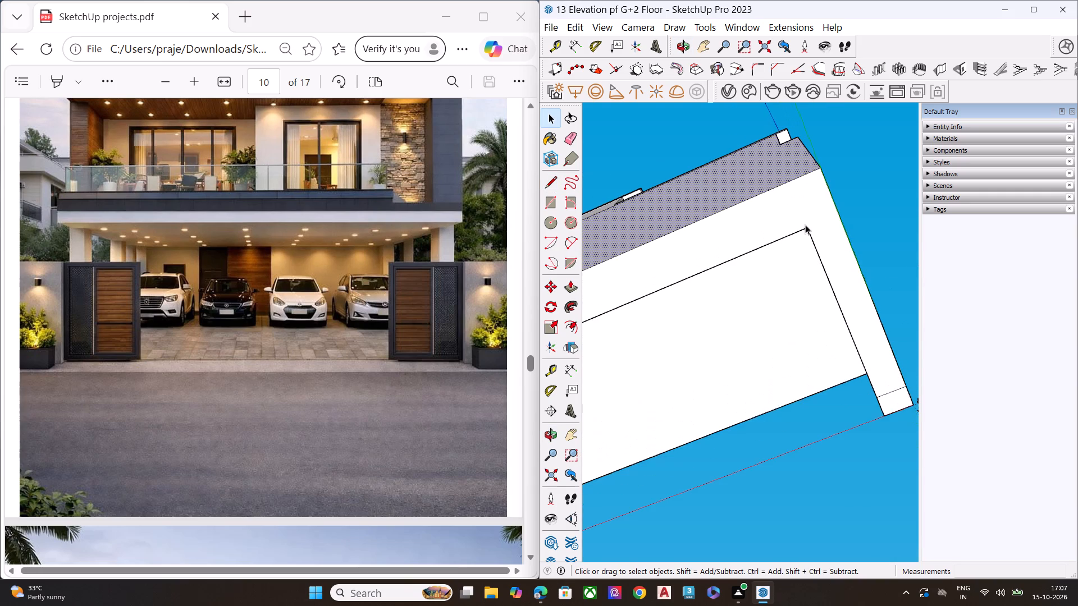
key(l)
click(806, 227)
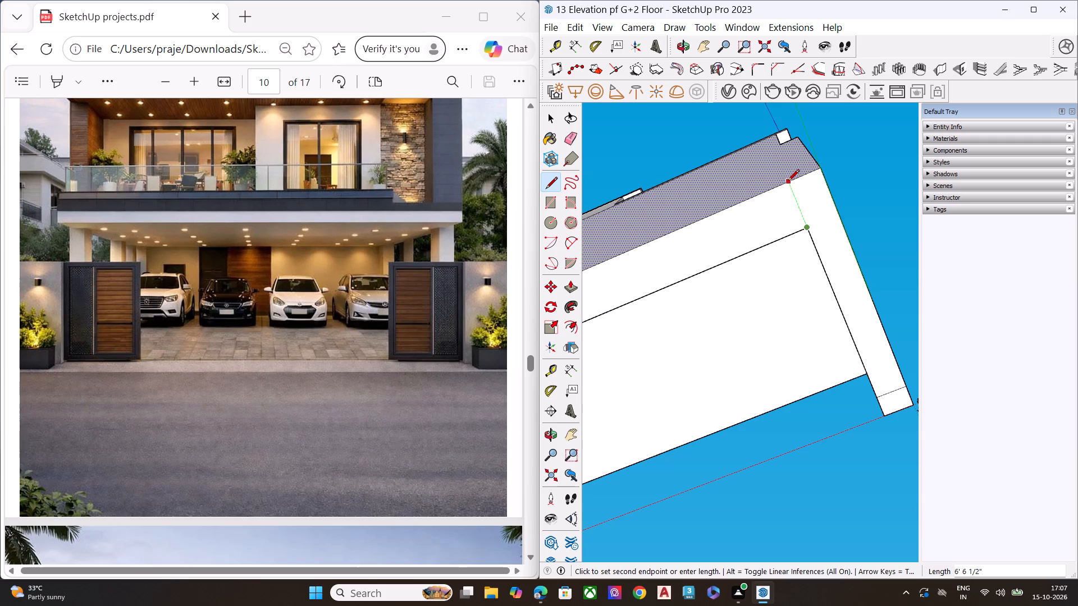
click(788, 182)
Outline a face about 4' 6" wide and 15' 11" high at the rear wall's bottom corner, starting from the underside line.
middle_drag(781, 120, 803, 304)
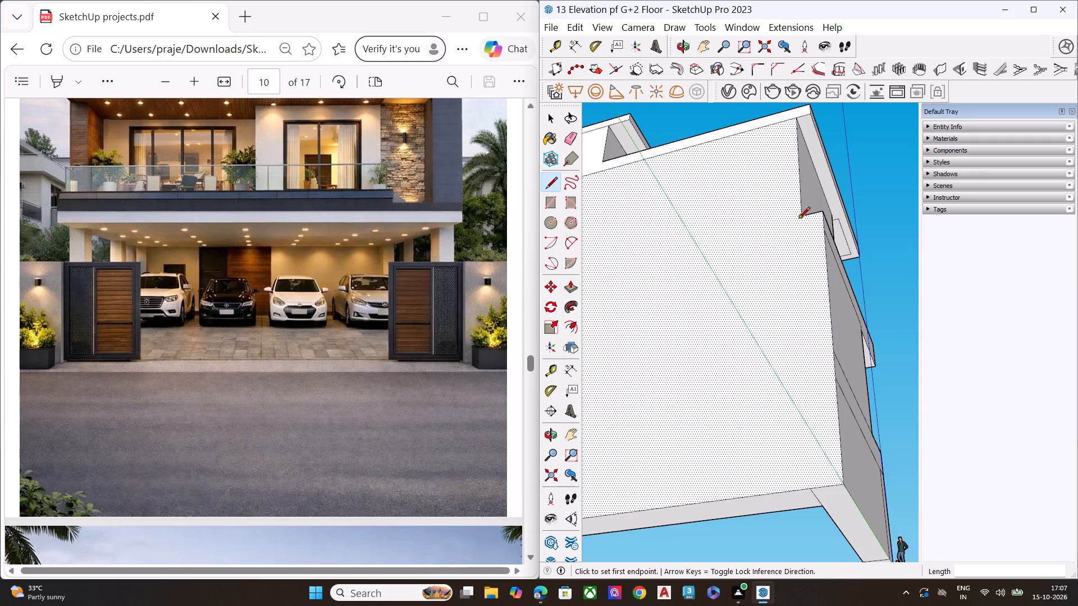
click(810, 380)
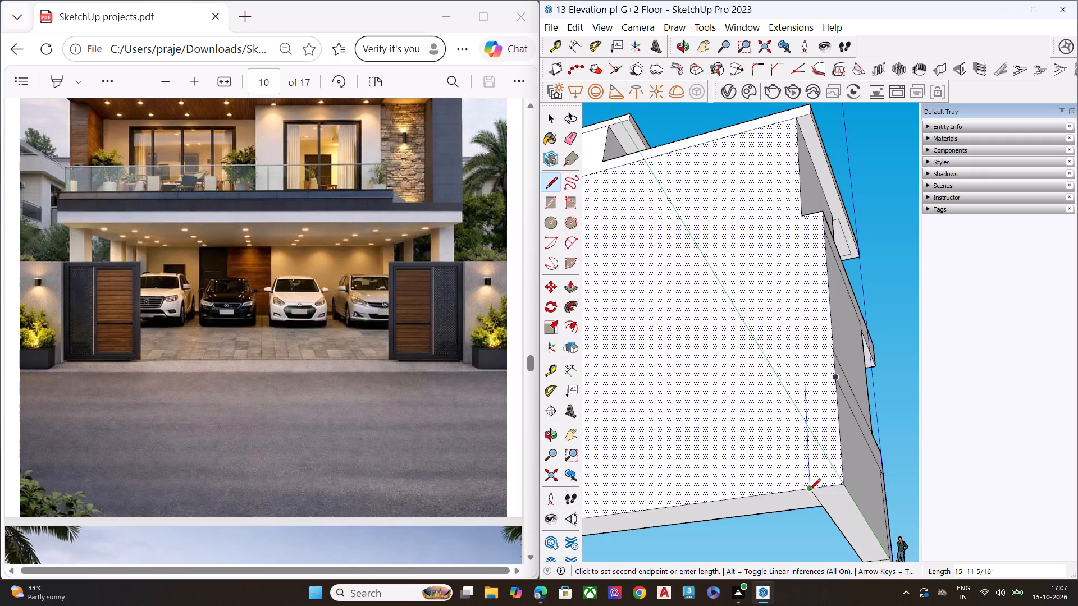
click(809, 491)
click(806, 382)
click(841, 378)
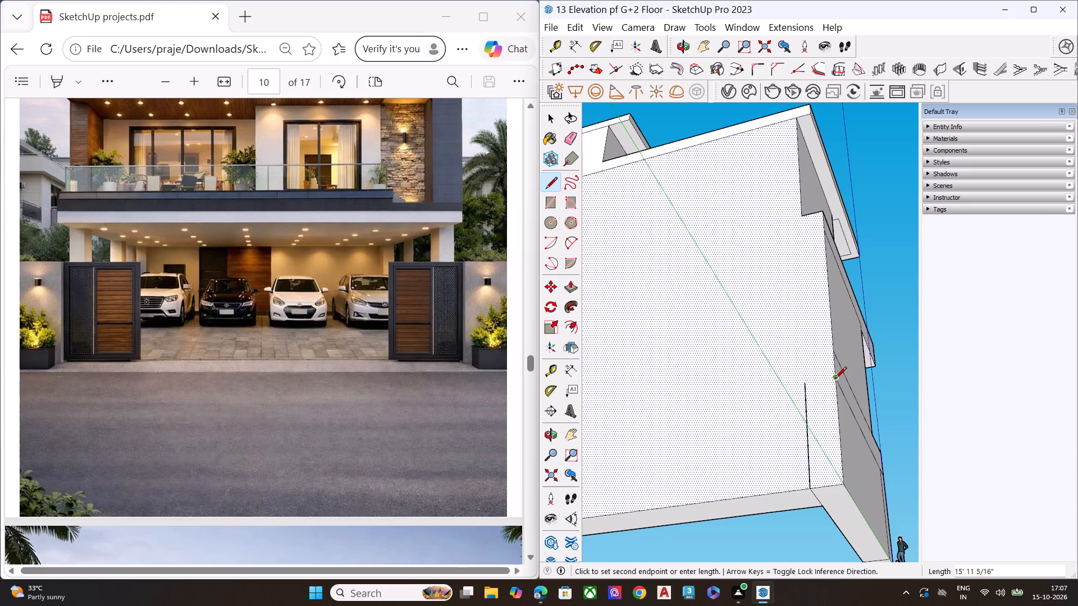
key(space)
scroll(837, 377, down, 3)
scroll(831, 380, up, 6)
middle_drag(829, 384, 821, 505)
scroll(821, 505, down, 1)
scroll(821, 505, up, 5)
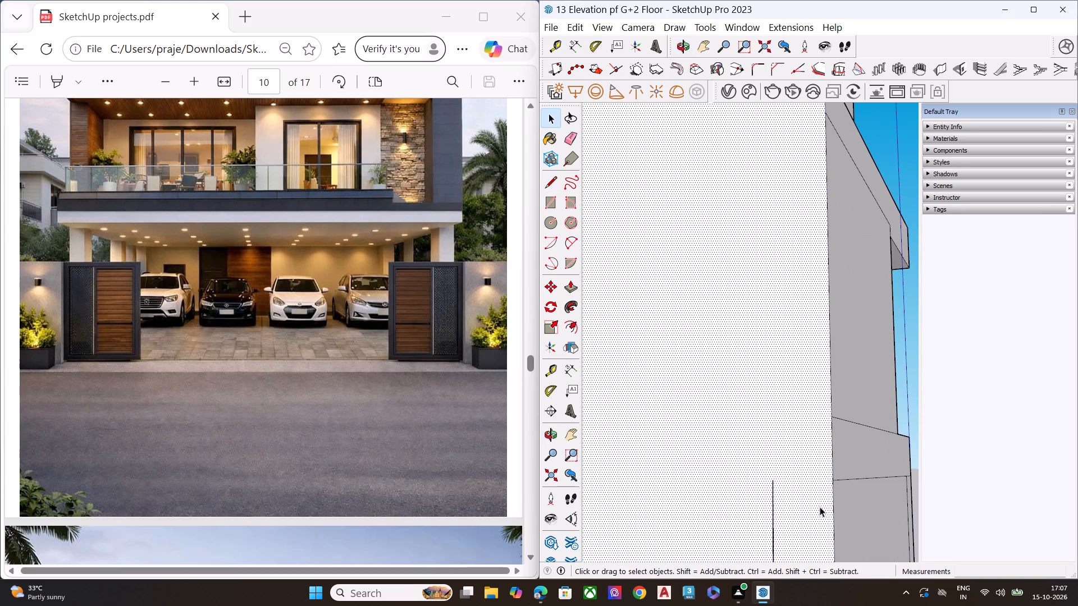
key(l)
click(832, 482)
click(772, 479)
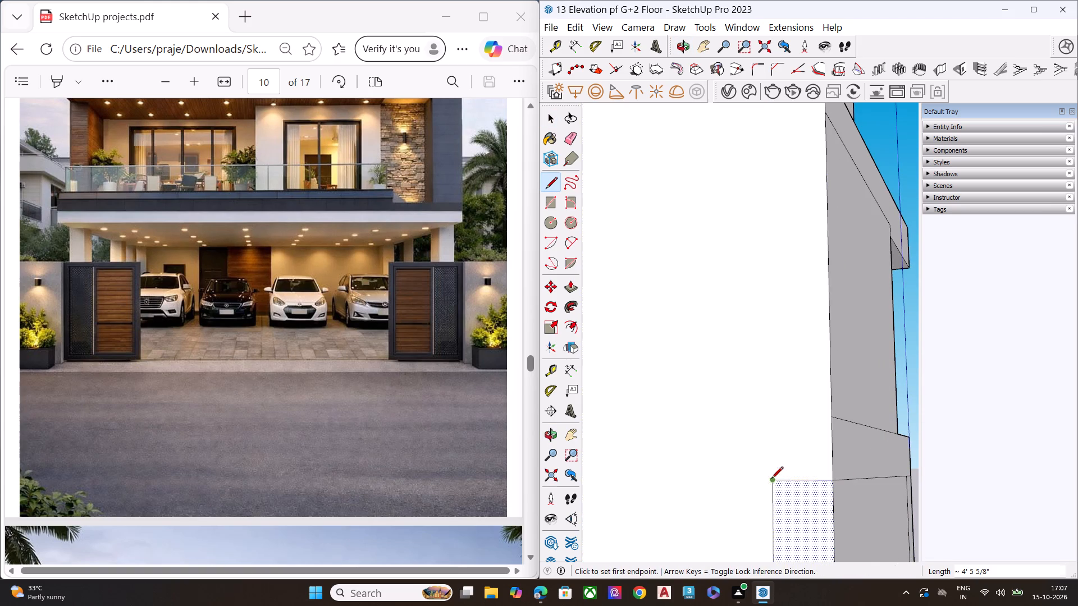
key(space)
Push the outlined rear-corner face forward through the ground-floor side wall up to the marked front column.
scroll(727, 444, down, 8)
middle_drag(780, 442, 827, 184)
scroll(780, 442, up, 1)
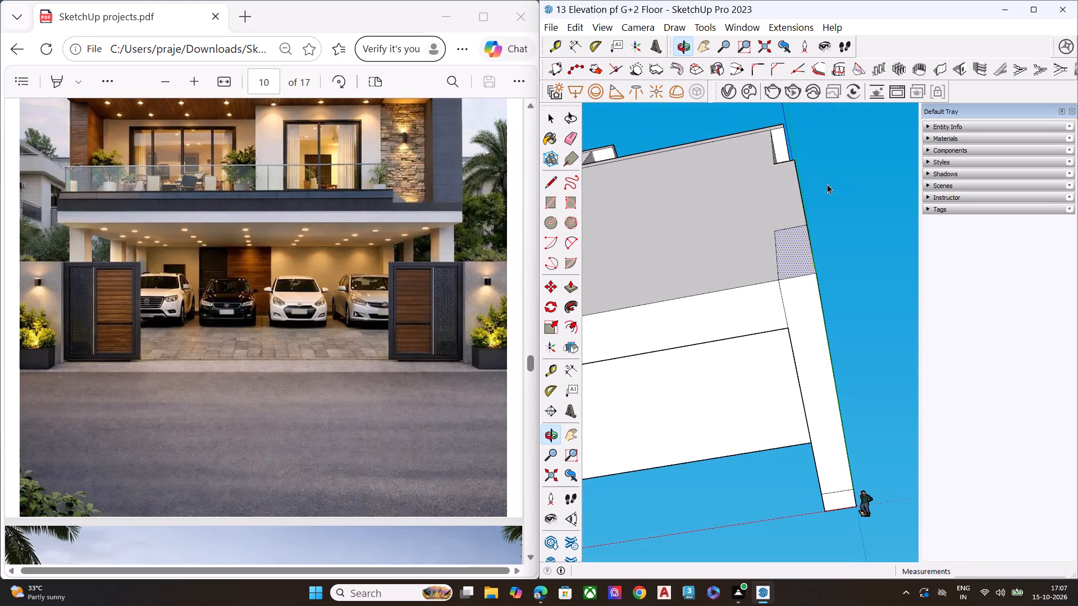
middle_click(804, 274)
click(801, 268)
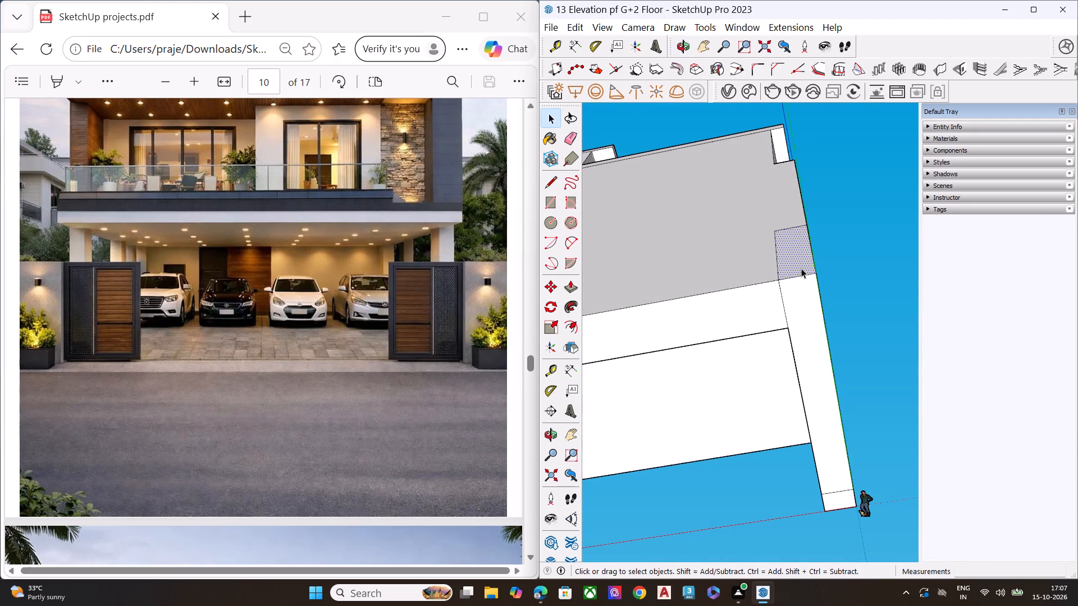
key(p)
click(800, 260)
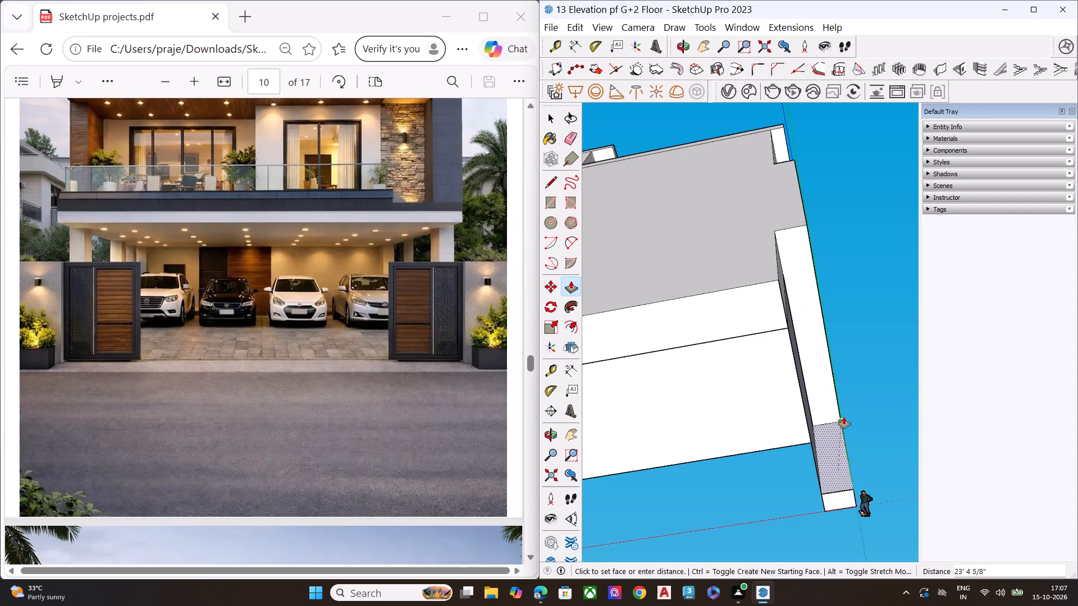
scroll(834, 451, up, 1)
middle_drag(834, 451, 645, 568)
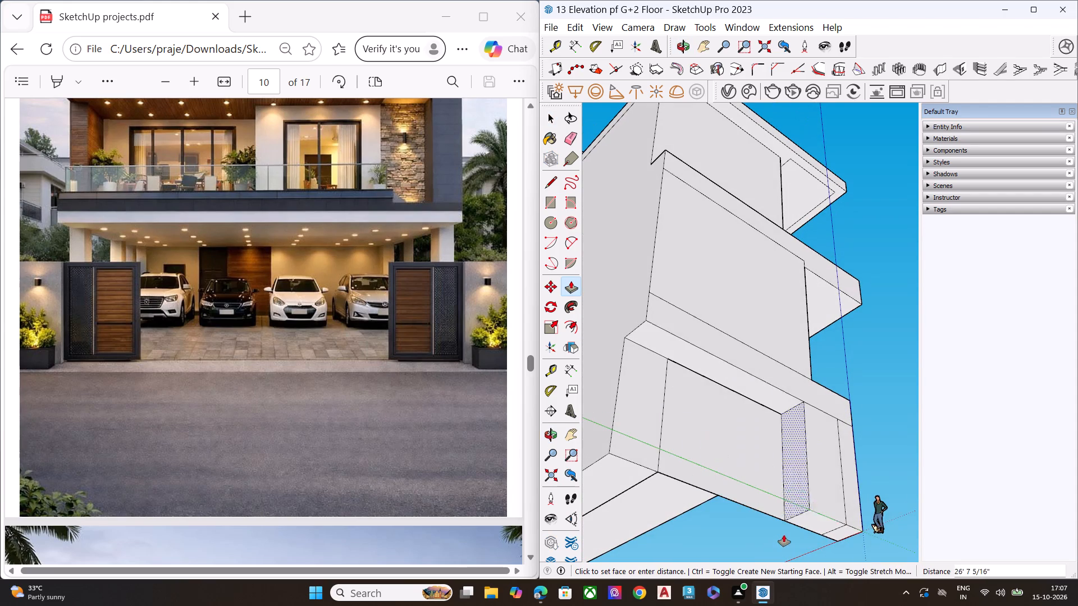
click(843, 514)
Delete the leftover face on the parking bay's side and the stray edge at its base to open that side.
key(space)
click(750, 488)
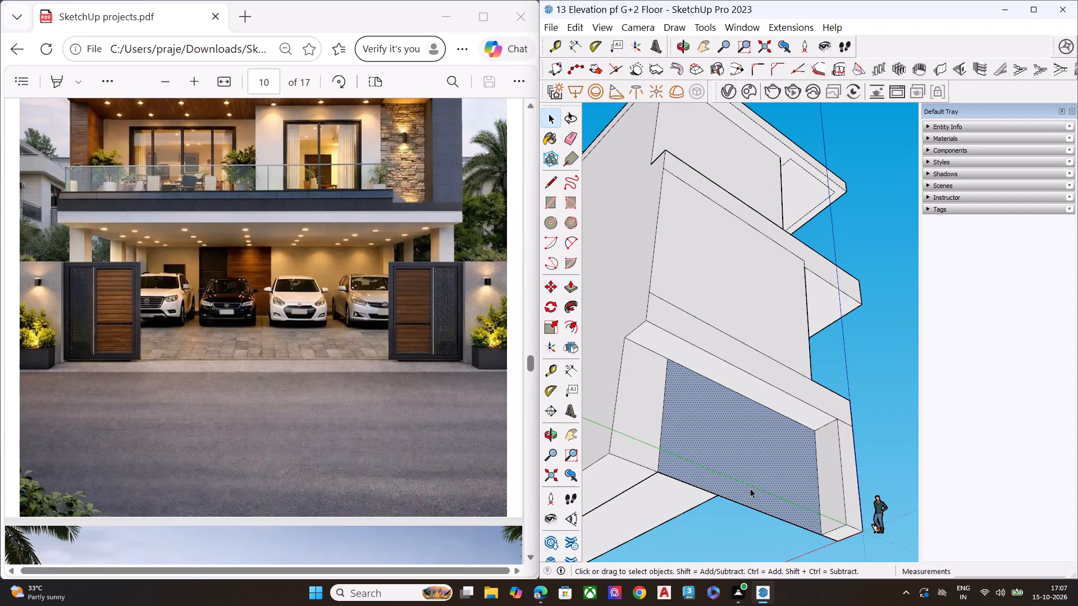
key(Delete)
scroll(707, 356, down, 6)
middle_drag(746, 396, 673, 472)
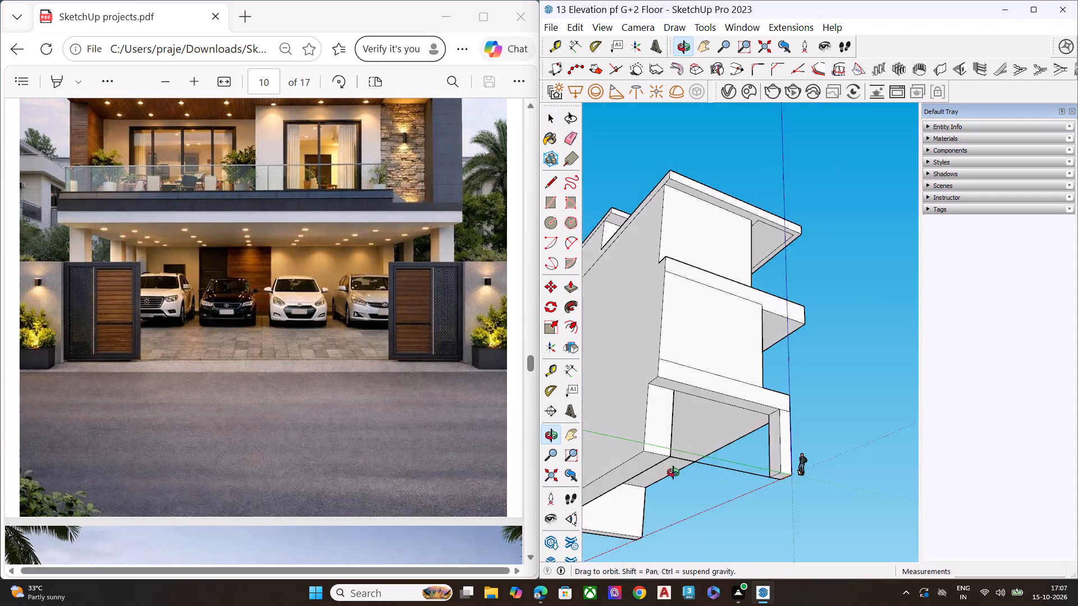
middle_drag(673, 472, 472, 497)
middle_drag(732, 396, 623, 517)
scroll(623, 517, up, 7)
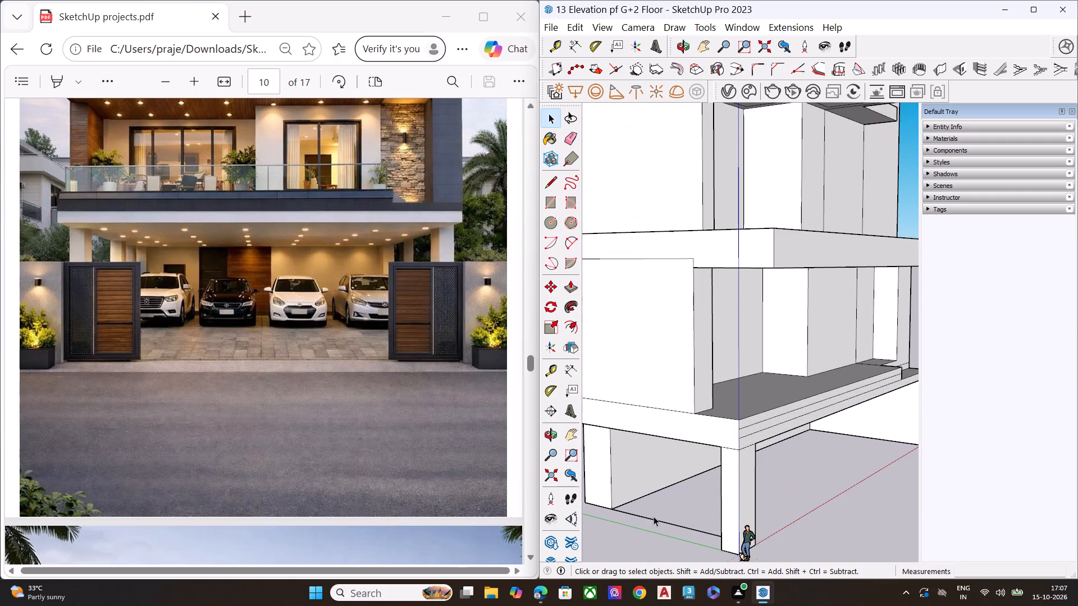
double_click(663, 518)
double_click(664, 523)
key(Delete)
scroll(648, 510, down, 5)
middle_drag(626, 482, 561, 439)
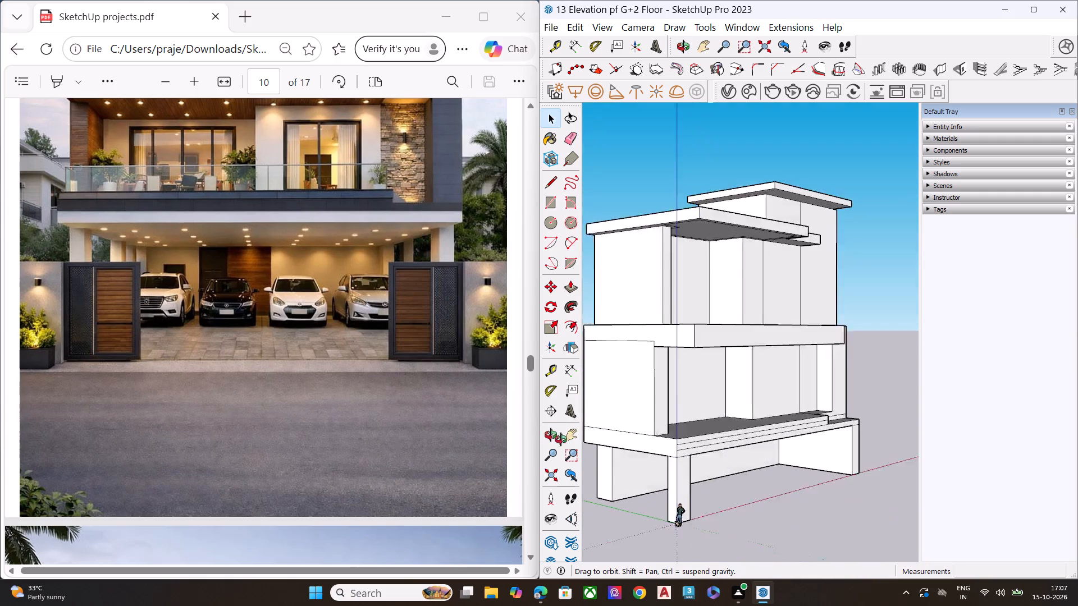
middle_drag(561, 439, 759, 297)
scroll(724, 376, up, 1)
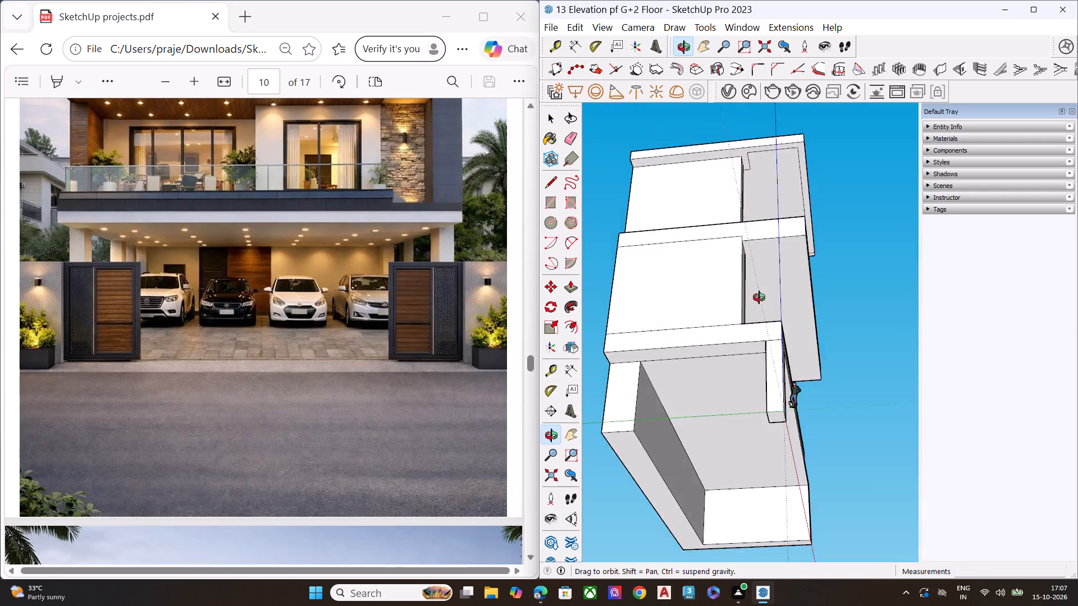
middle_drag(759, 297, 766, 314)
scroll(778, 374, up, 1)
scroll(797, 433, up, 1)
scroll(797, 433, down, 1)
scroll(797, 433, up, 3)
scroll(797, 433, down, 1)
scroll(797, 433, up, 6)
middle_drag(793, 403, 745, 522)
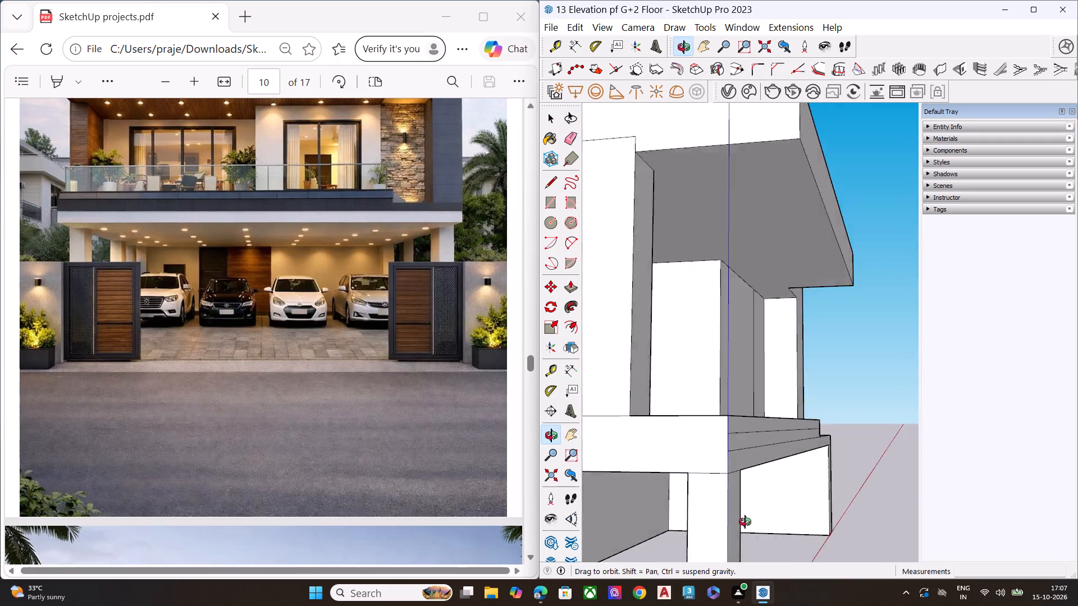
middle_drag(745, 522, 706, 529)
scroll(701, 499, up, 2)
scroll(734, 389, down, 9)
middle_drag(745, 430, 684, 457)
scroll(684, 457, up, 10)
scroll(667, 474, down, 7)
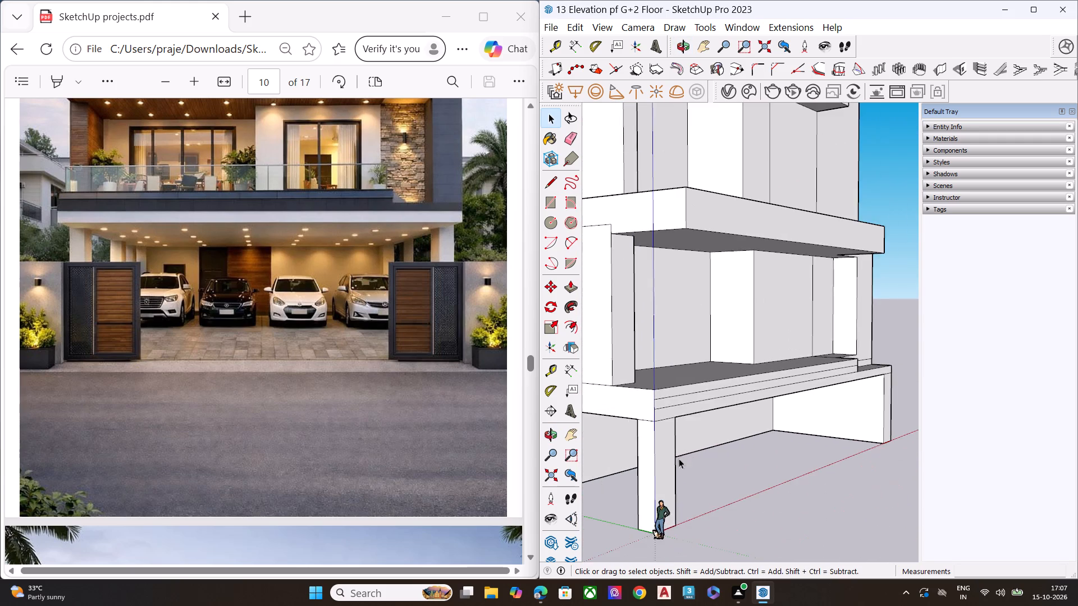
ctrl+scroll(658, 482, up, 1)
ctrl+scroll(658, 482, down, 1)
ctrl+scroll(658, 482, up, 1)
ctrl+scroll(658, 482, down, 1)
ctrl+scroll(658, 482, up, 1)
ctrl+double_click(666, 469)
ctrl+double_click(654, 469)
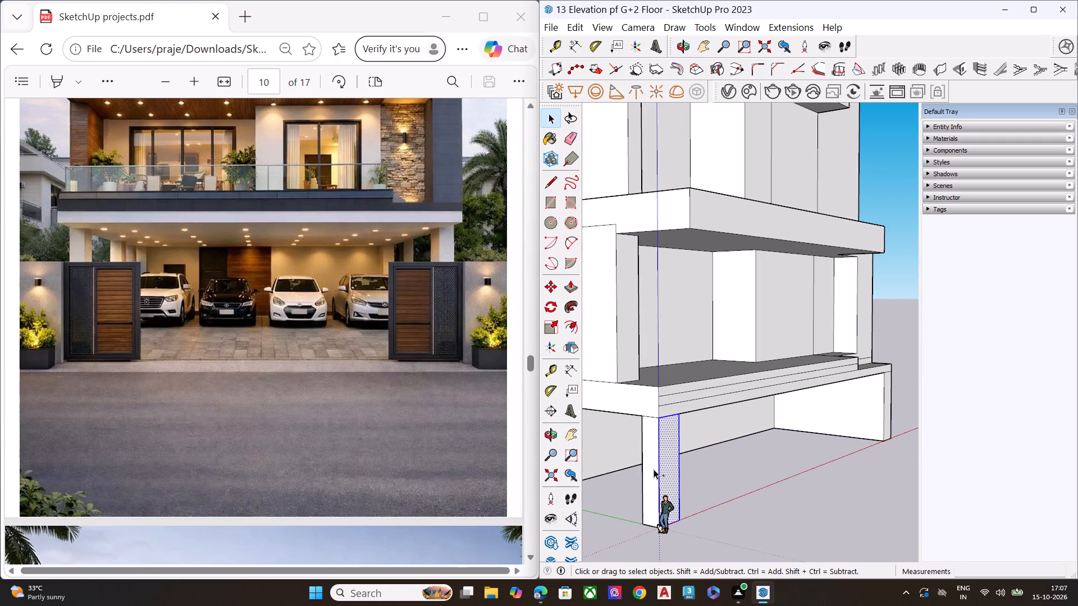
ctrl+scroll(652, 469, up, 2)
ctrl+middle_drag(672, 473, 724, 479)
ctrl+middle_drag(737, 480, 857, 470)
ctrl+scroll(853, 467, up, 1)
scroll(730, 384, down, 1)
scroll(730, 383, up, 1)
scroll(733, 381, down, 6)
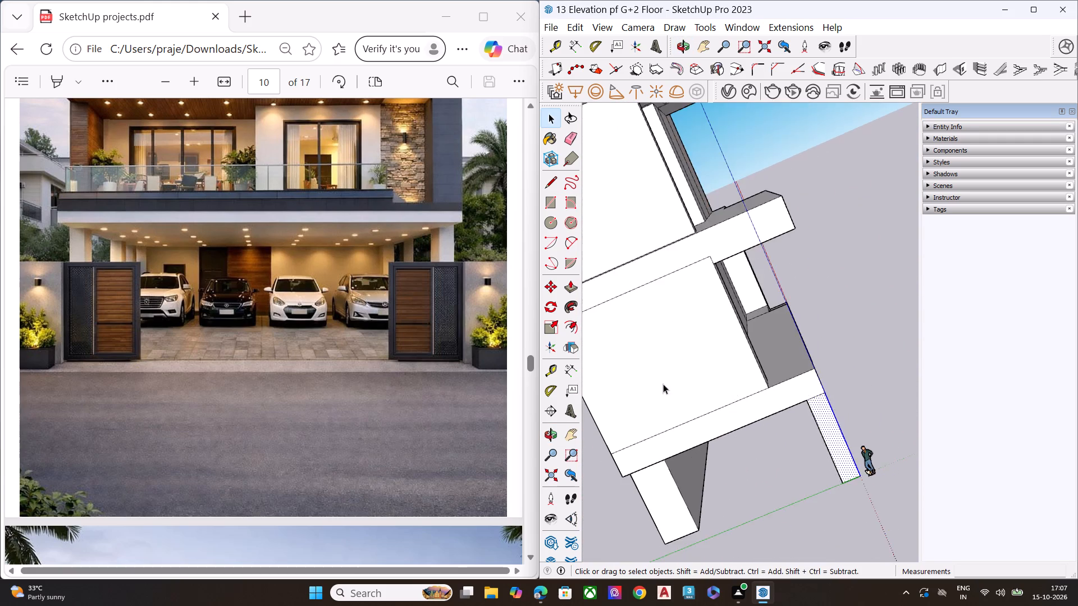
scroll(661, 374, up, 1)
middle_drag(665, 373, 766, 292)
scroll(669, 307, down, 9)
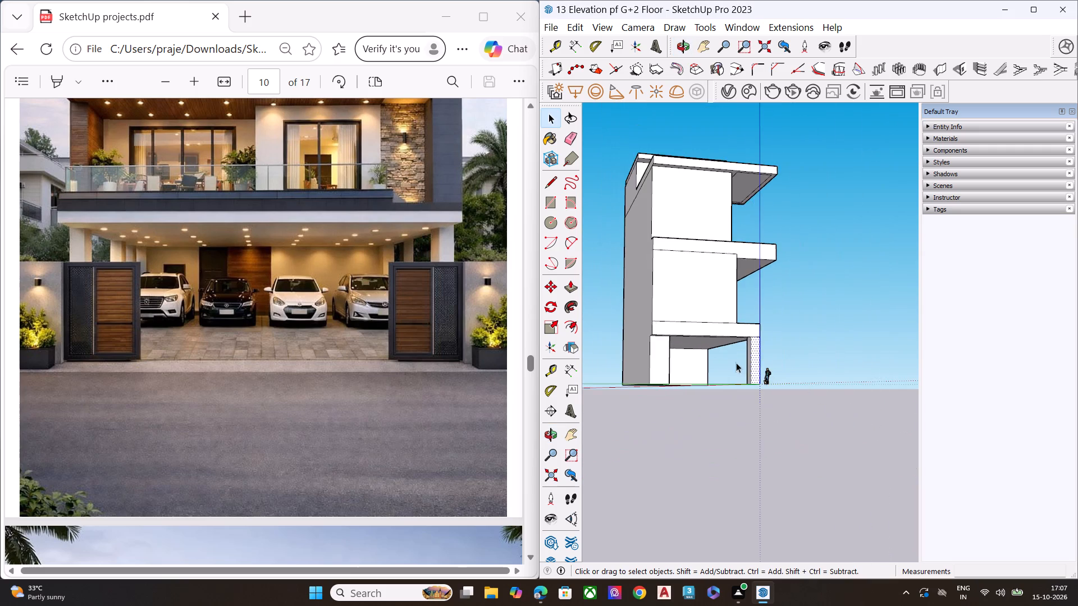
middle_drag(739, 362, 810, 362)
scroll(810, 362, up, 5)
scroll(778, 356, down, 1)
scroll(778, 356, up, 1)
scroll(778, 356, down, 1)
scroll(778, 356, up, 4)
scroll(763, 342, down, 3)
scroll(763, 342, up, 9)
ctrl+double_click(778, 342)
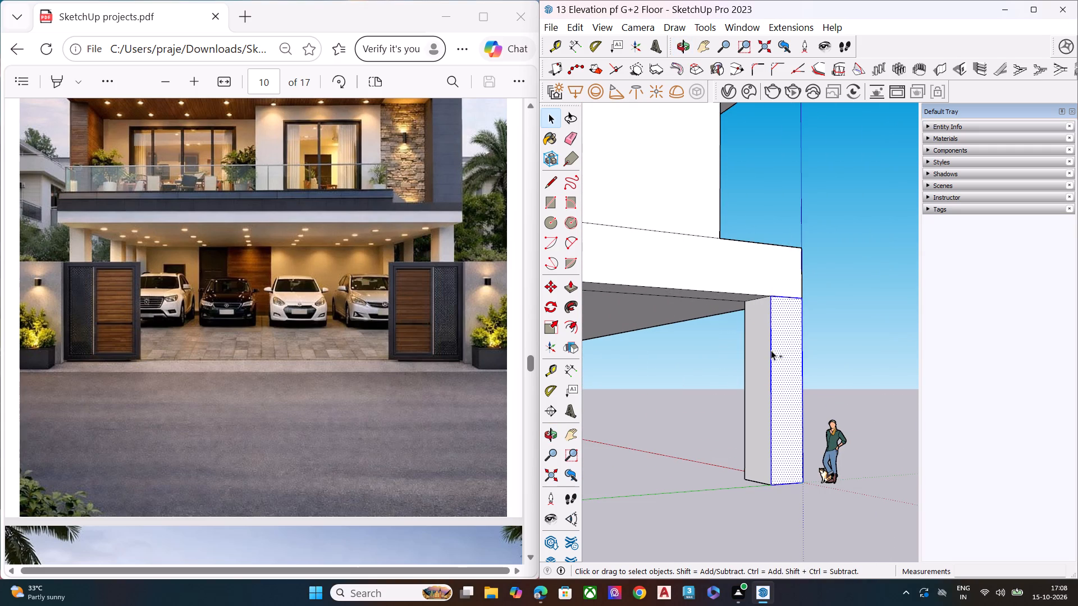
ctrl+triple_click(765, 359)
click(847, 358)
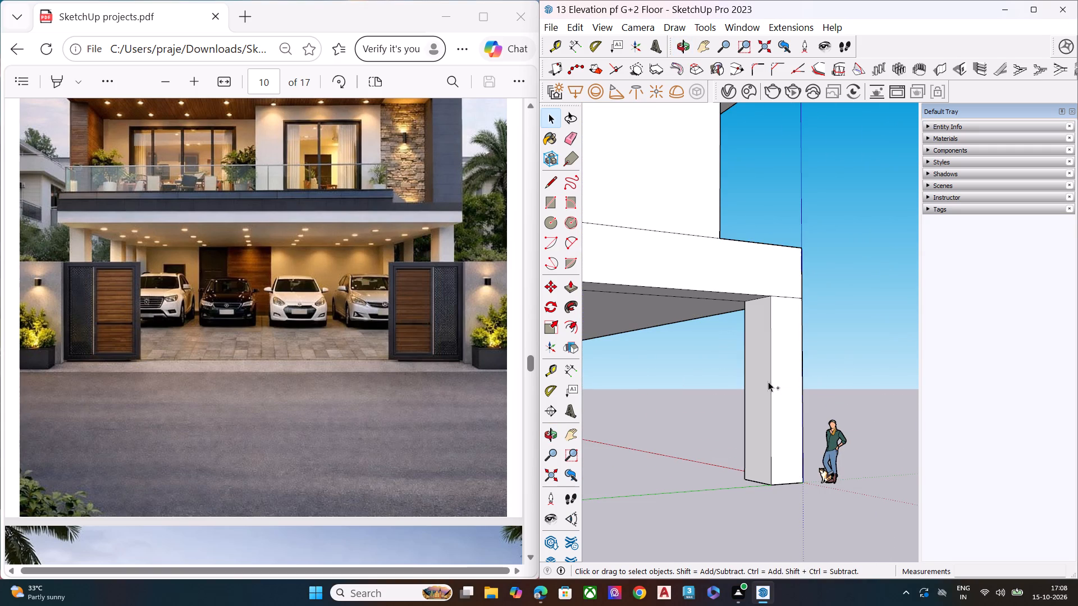
Copy the faces of the front corner column about 17' 11" back along the open side of the parking.
ctrl+double_click(763, 386)
ctrl+double_click(782, 384)
middle_drag(795, 380, 618, 403)
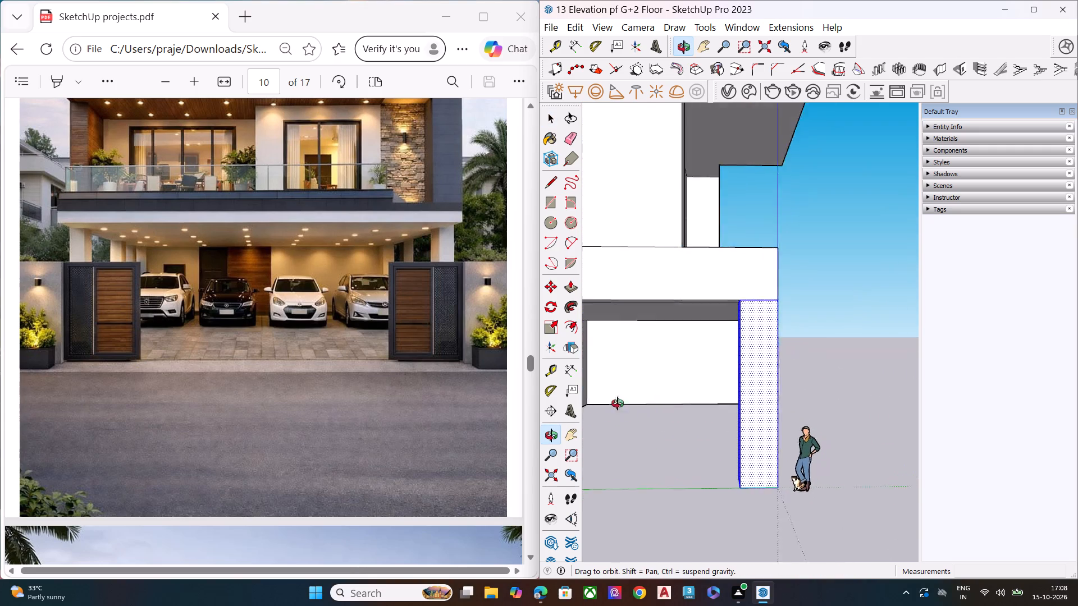
middle_drag(618, 403, 530, 410)
middle_drag(742, 393, 545, 402)
ctrl+double_click(614, 370)
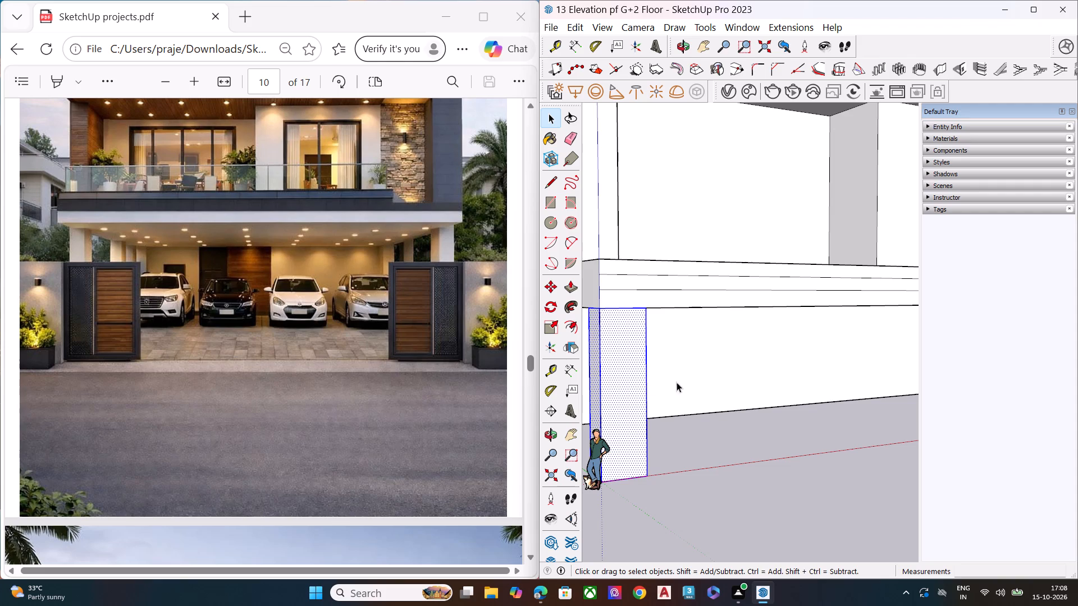
middle_drag(684, 383, 527, 378)
scroll(713, 334, down, 6)
middle_drag(717, 357, 523, 360)
scroll(670, 357, up, 12)
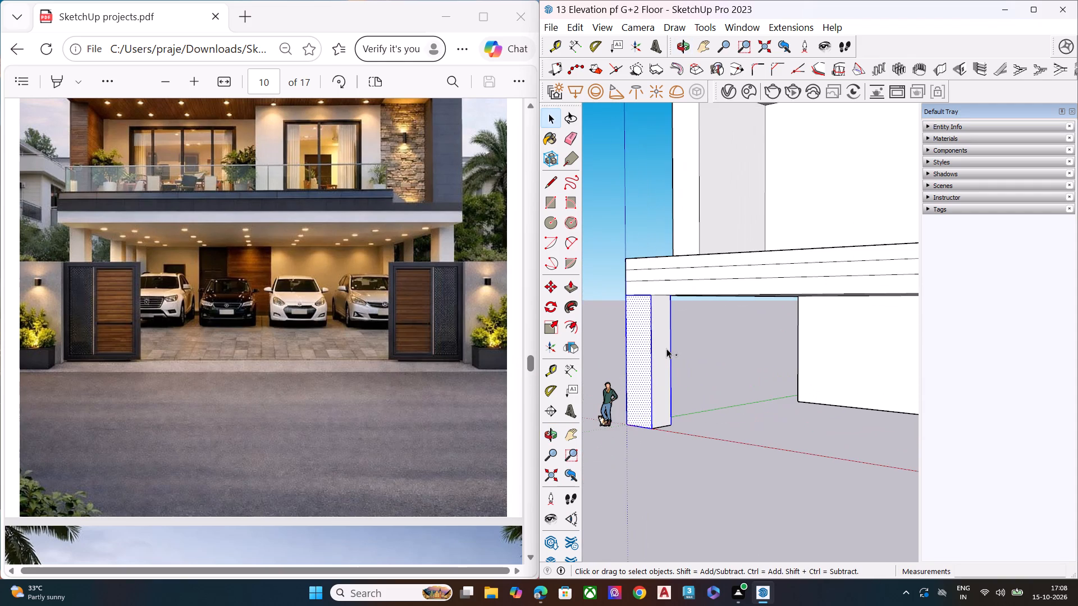
ctrl+double_click(666, 348)
scroll(642, 350, up, 6)
key(m)
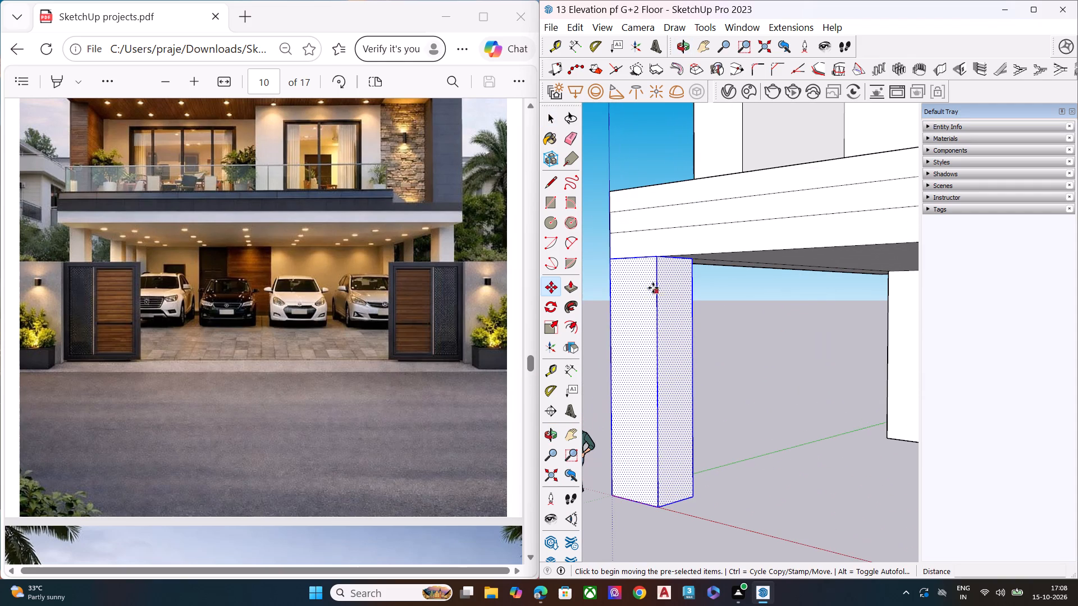
click(655, 259)
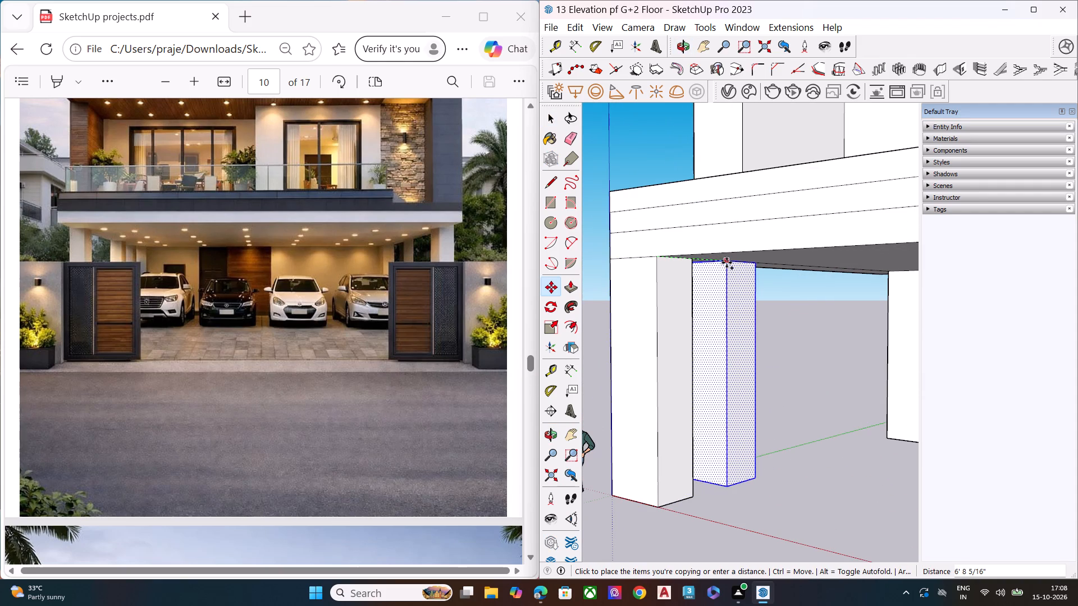
middle_drag(727, 263, 664, 245)
scroll(762, 255, down, 3)
scroll(762, 256, up, 1)
scroll(762, 256, down, 2)
scroll(762, 256, up, 1)
scroll(762, 256, down, 3)
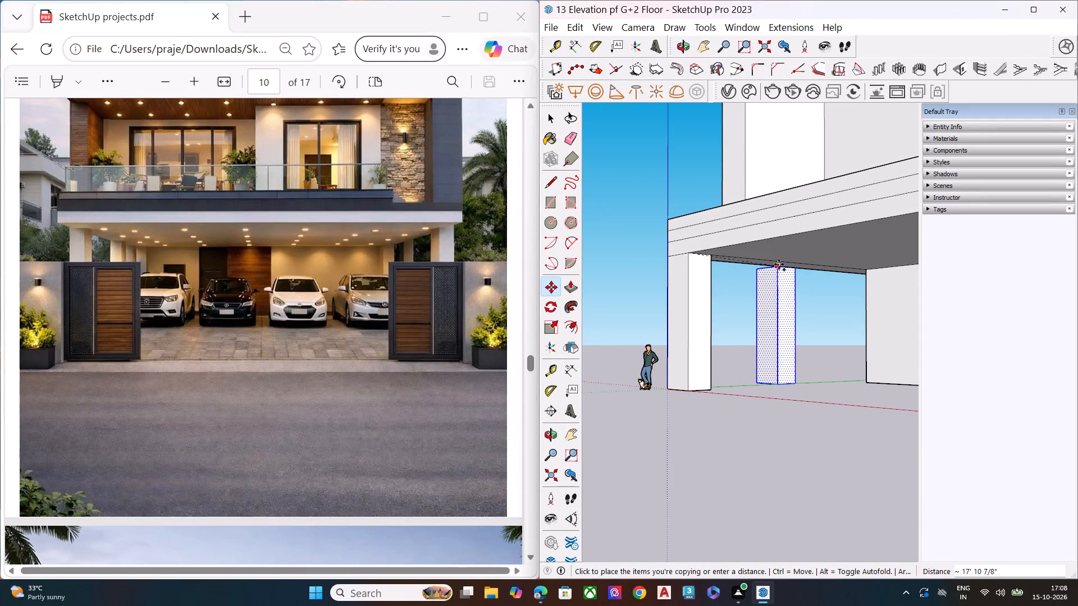
click(779, 264)
Copy the new column once more, further back along the parking's open side toward the rear wall.
click(780, 263)
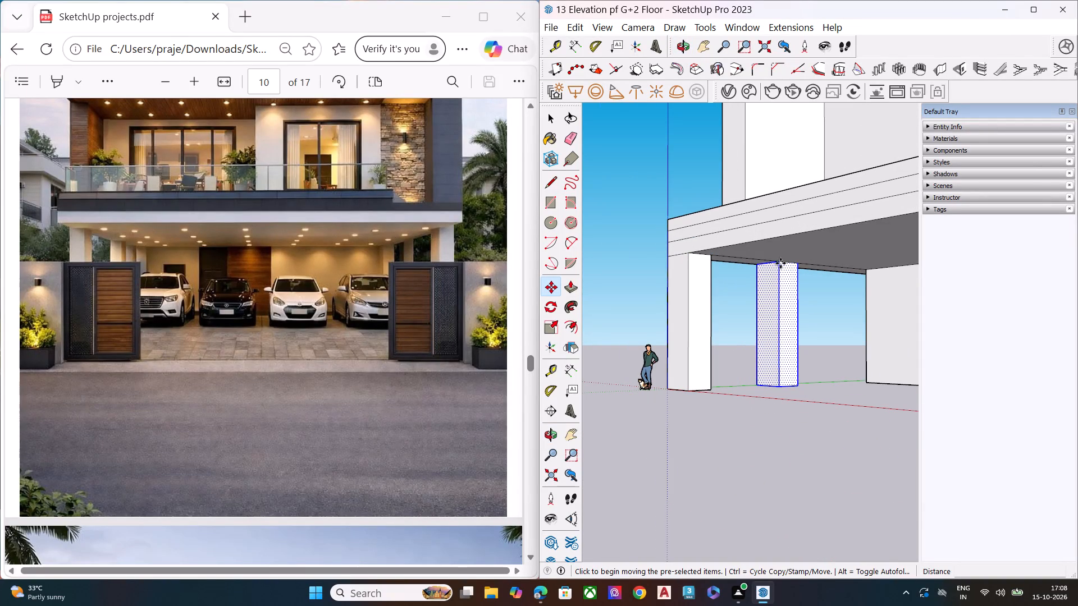
click(833, 264)
key(space)
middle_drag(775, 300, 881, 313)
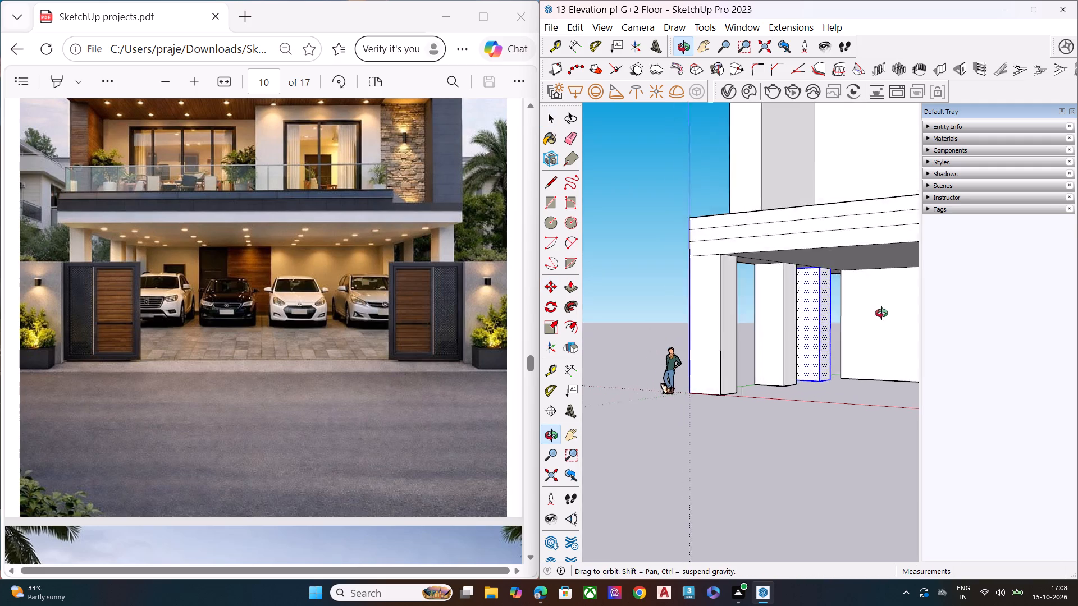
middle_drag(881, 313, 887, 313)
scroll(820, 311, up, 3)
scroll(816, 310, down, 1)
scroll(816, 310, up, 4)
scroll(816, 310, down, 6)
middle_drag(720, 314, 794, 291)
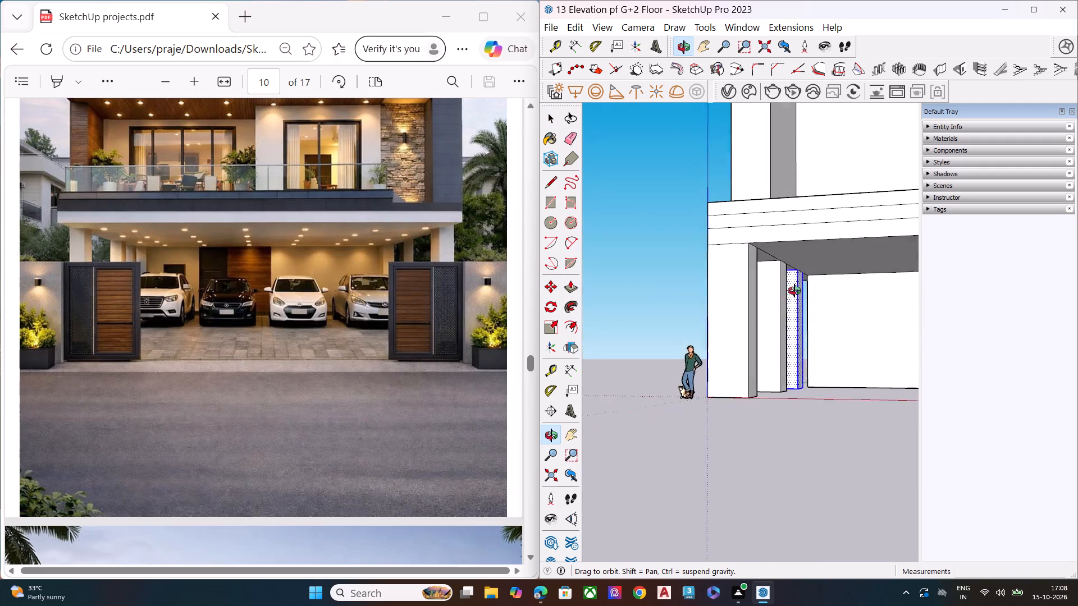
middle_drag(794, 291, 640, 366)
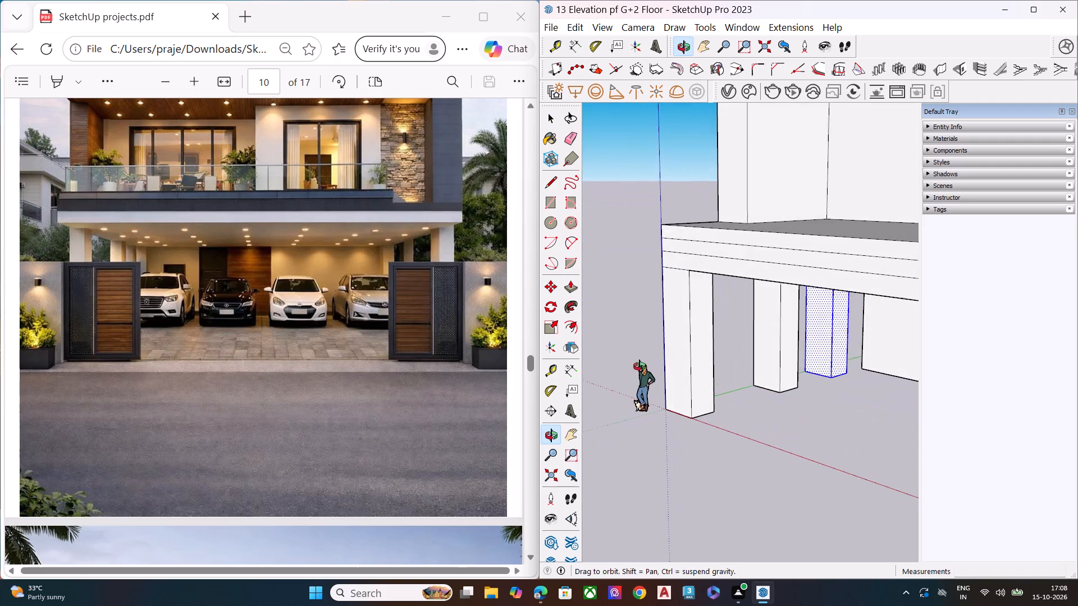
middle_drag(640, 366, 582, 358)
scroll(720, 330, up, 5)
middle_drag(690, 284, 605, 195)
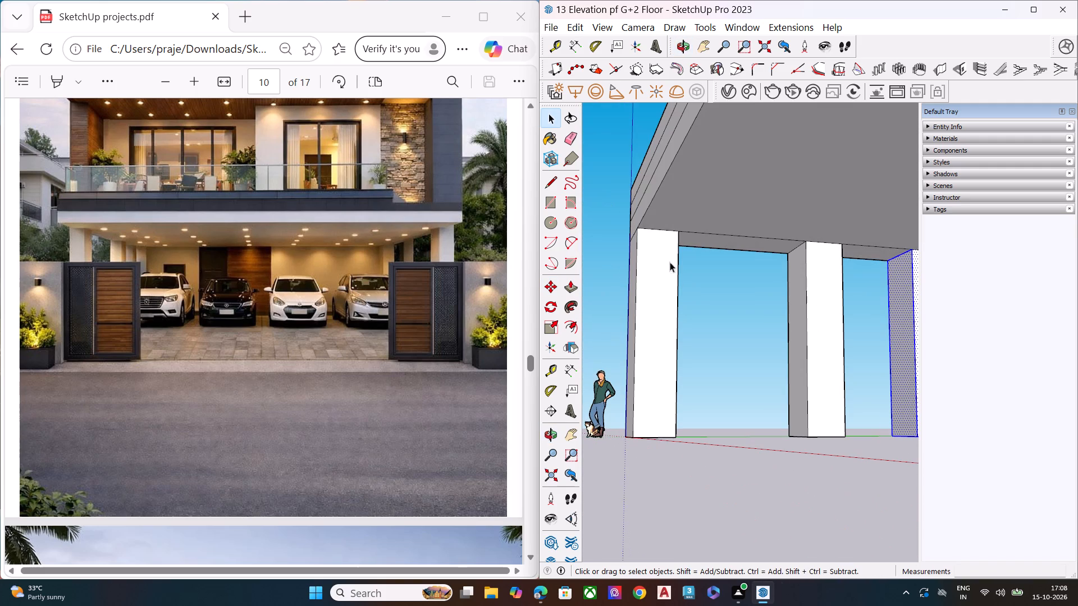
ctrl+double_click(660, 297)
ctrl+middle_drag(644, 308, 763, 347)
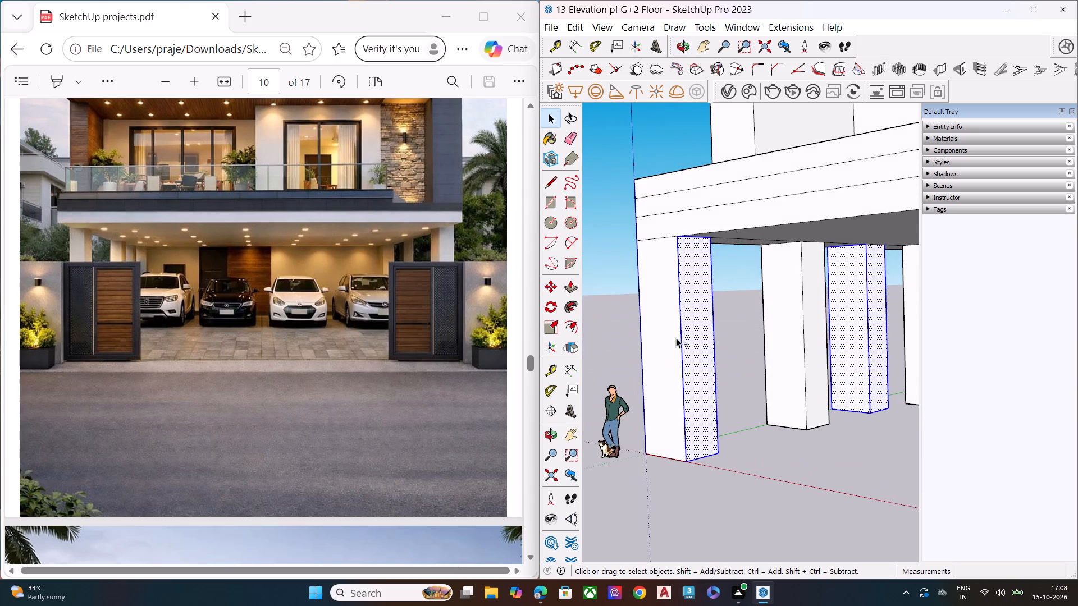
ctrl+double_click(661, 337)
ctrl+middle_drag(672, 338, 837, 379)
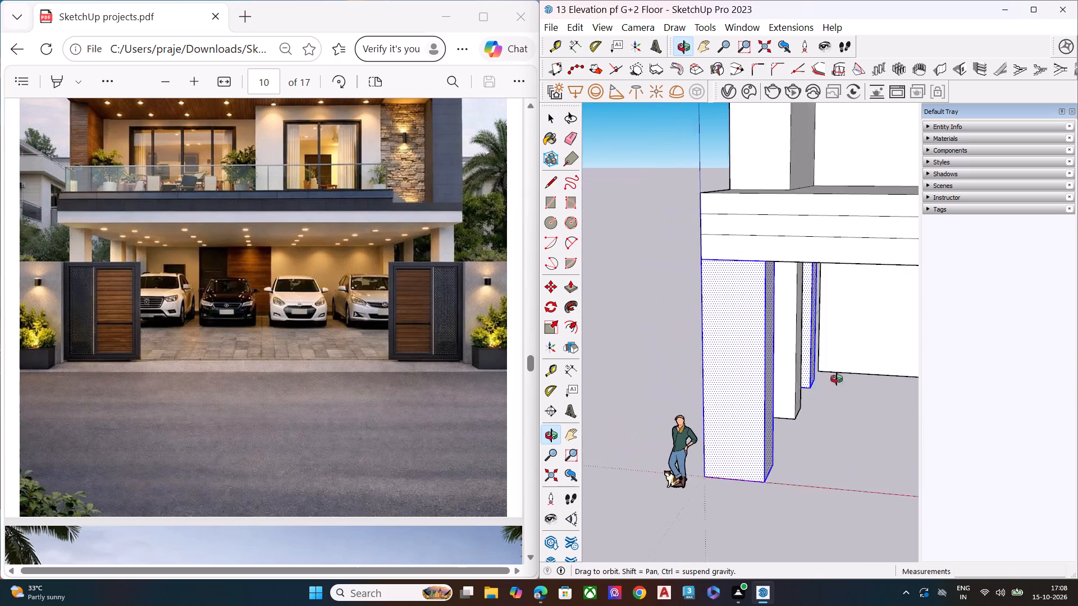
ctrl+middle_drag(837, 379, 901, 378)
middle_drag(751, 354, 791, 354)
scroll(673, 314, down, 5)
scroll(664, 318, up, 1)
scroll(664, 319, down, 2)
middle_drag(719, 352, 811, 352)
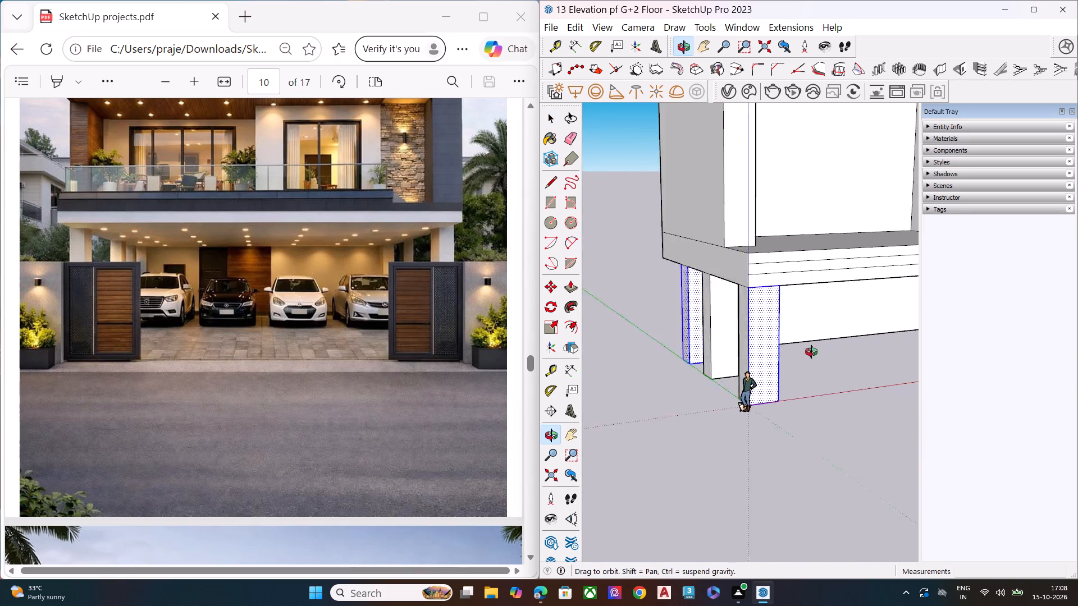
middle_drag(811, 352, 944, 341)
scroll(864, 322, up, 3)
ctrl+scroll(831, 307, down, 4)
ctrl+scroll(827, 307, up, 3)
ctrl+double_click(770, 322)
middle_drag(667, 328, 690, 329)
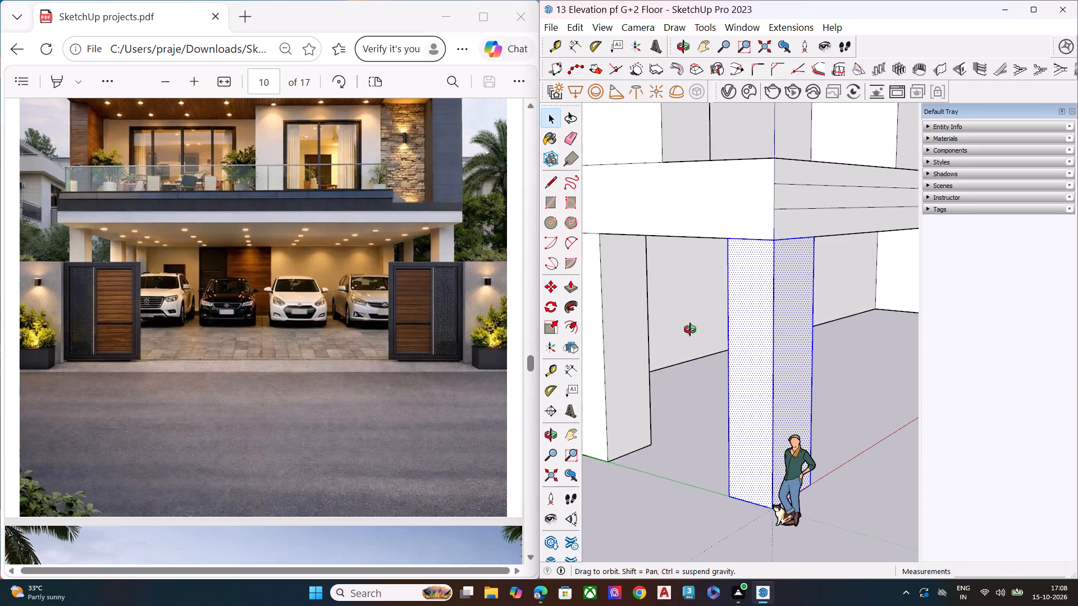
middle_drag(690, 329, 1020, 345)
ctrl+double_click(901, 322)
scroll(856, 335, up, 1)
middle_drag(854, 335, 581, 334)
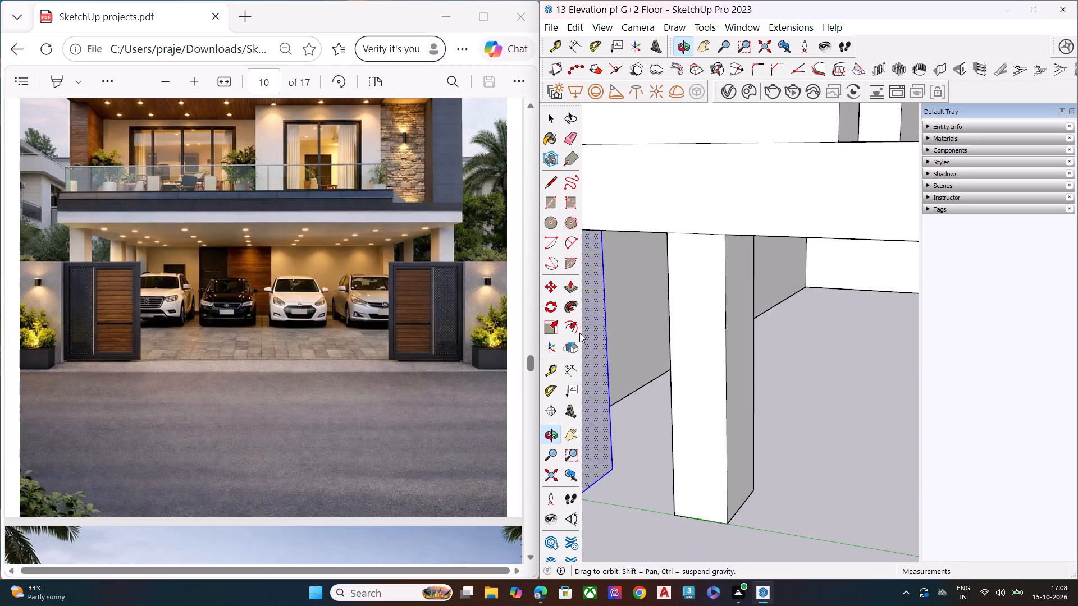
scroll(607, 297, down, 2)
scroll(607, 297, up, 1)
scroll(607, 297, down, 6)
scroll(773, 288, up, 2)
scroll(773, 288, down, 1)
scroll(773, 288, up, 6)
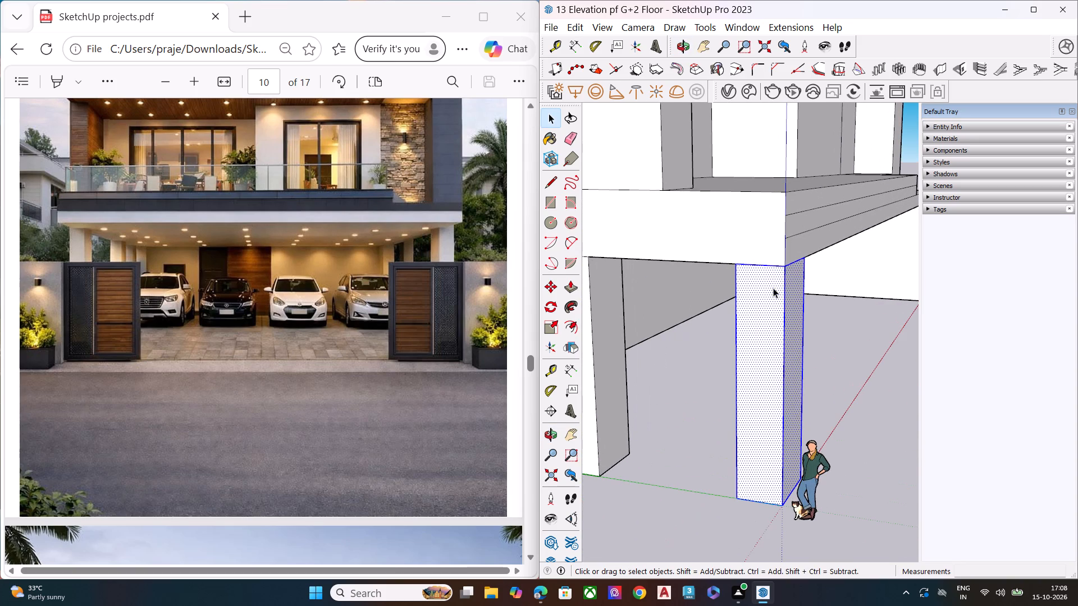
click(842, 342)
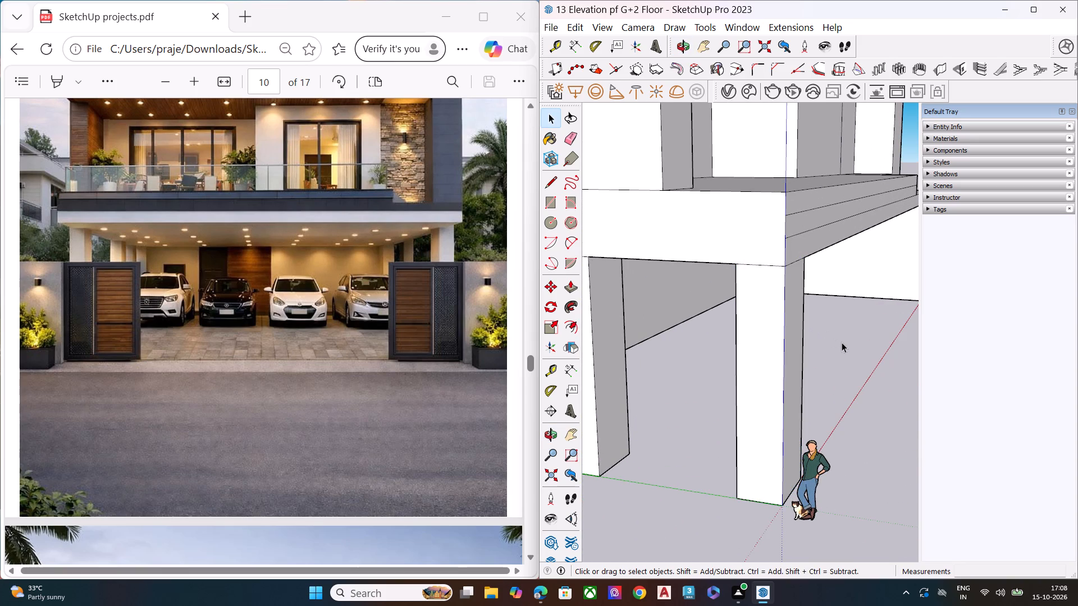
Pull the rear face of the front corner column about 2' 6" backward to deepen the column.
scroll(753, 312, up, 1)
middle_drag(753, 312, 901, 309)
middle_drag(746, 293, 765, 267)
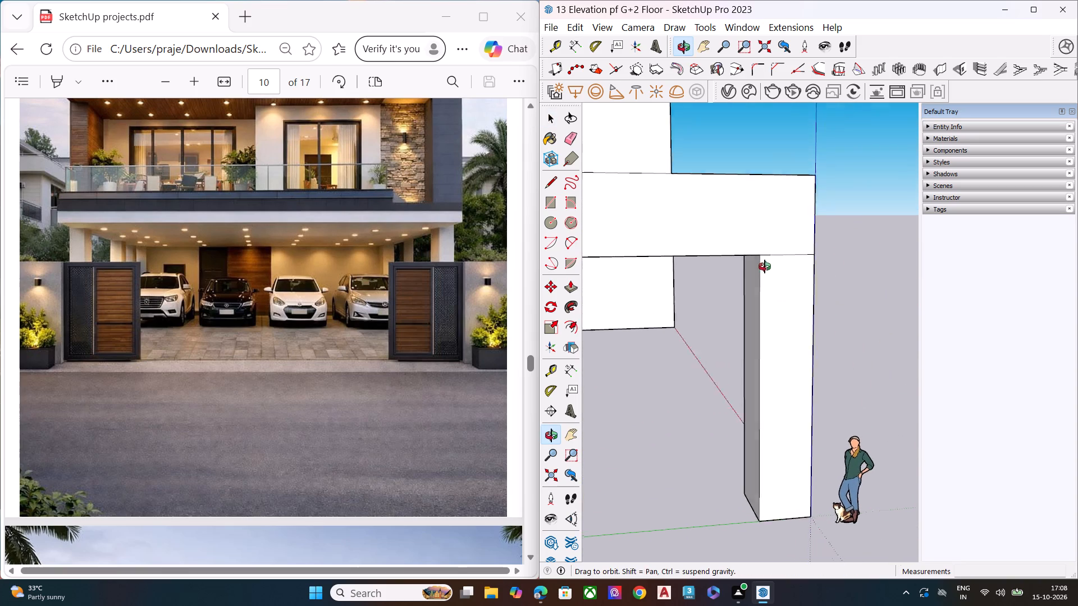
middle_drag(765, 267, 821, 236)
click(755, 319)
key(p)
click(755, 319)
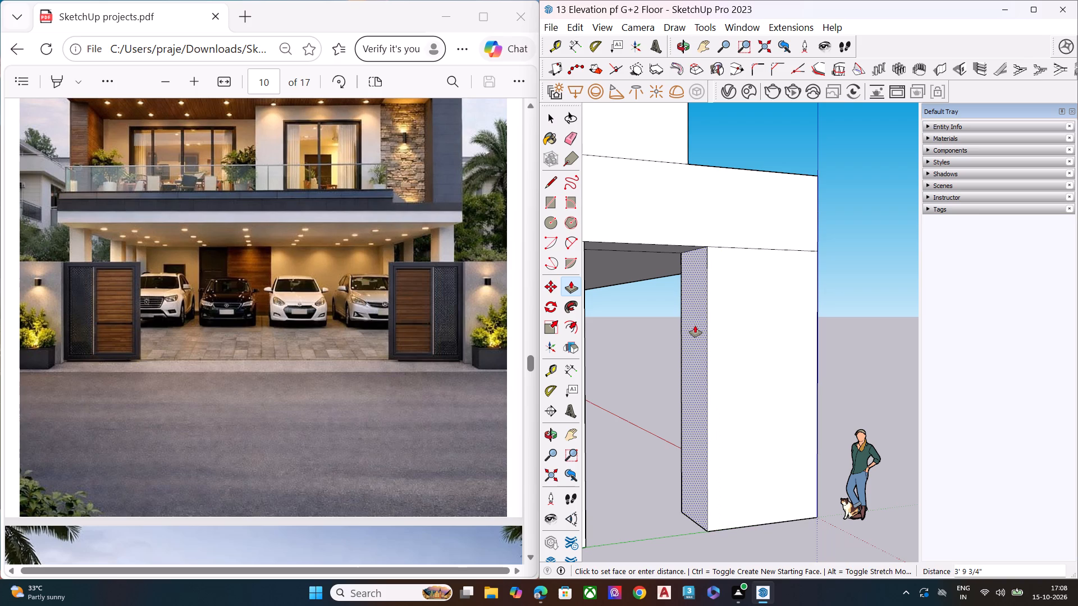
click(716, 324)
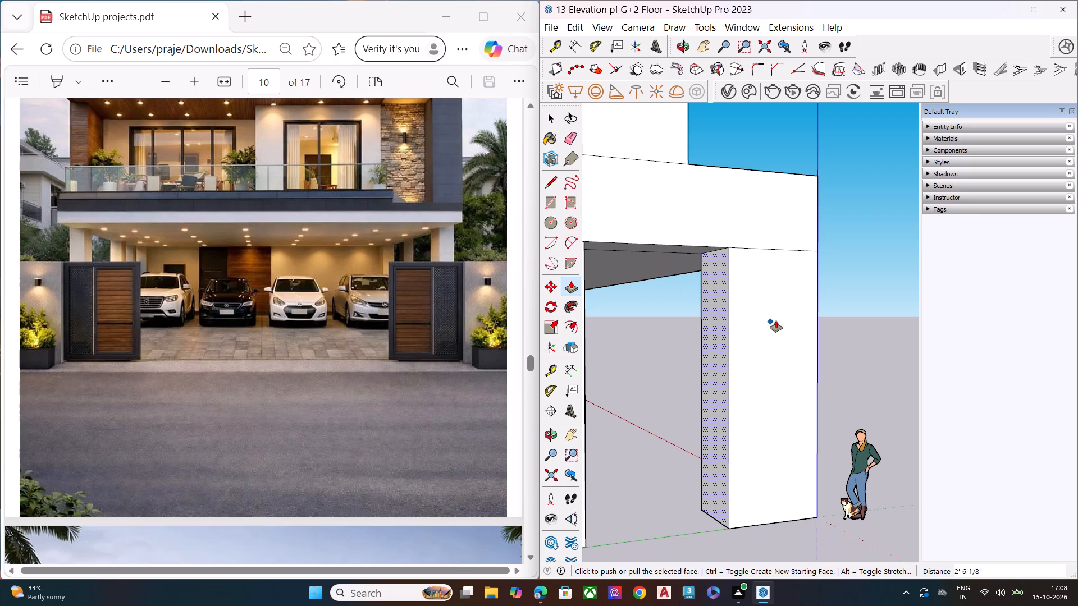
Push the front face of the corner column back about 2' 6" so it sits behind the slab's front edge.
middle_drag(776, 320, 432, 342)
click(796, 319)
key(space)
click(800, 320)
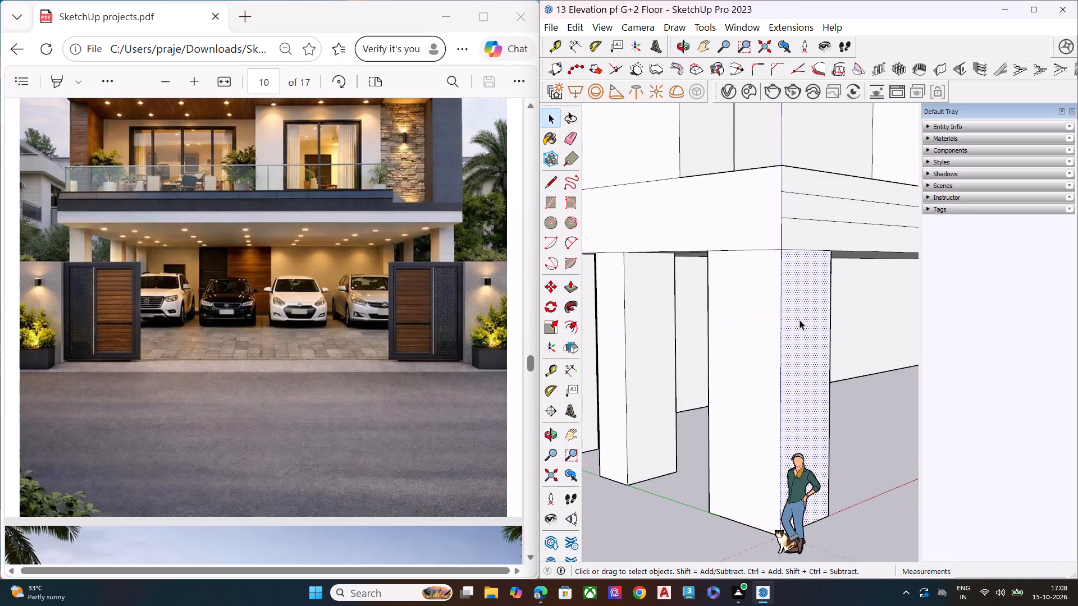
key(p)
click(800, 320)
click(766, 320)
key(space)
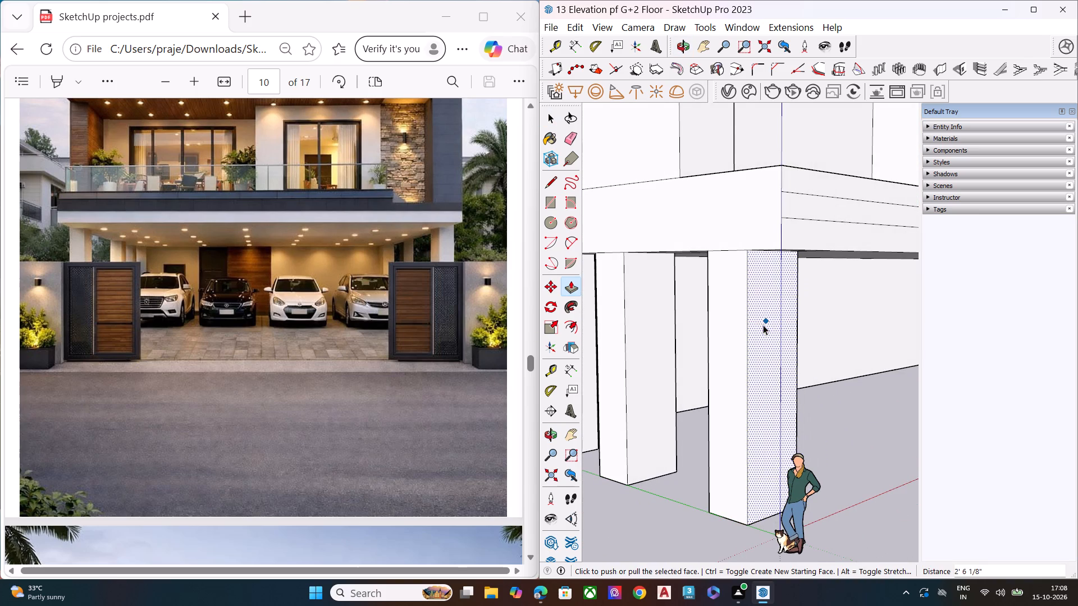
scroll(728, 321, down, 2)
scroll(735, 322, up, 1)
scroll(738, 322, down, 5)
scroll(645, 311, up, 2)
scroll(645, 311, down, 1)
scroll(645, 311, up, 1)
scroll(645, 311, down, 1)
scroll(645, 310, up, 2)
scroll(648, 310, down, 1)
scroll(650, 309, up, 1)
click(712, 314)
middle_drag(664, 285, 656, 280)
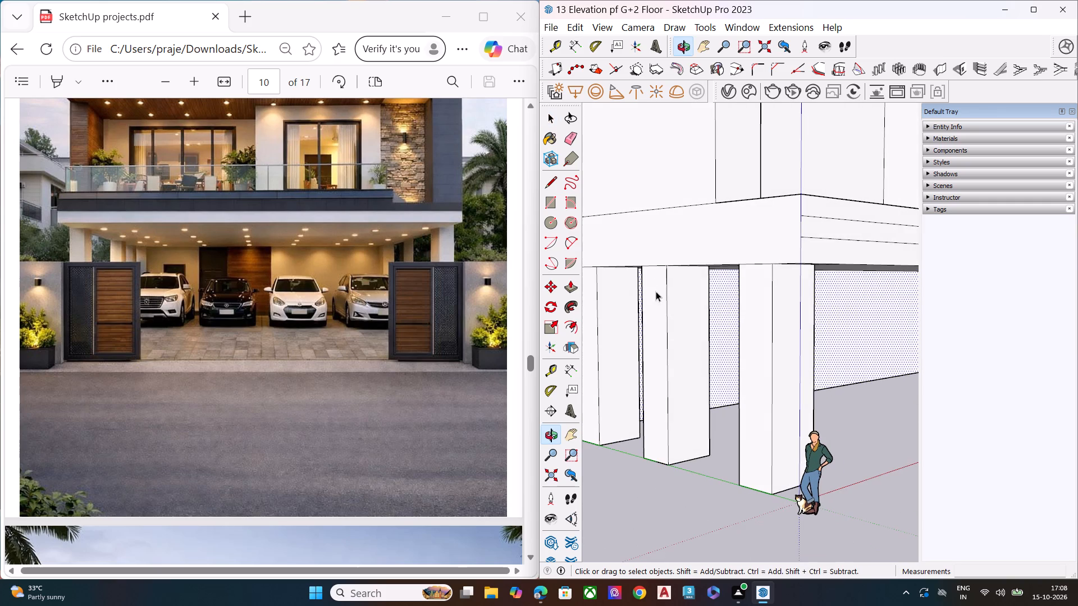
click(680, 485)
Push the front column's inner side face toward the outer side to make the column narrower.
middle_drag(737, 424, 481, 416)
scroll(711, 333, up, 2)
scroll(721, 328, down, 2)
scroll(721, 328, up, 4)
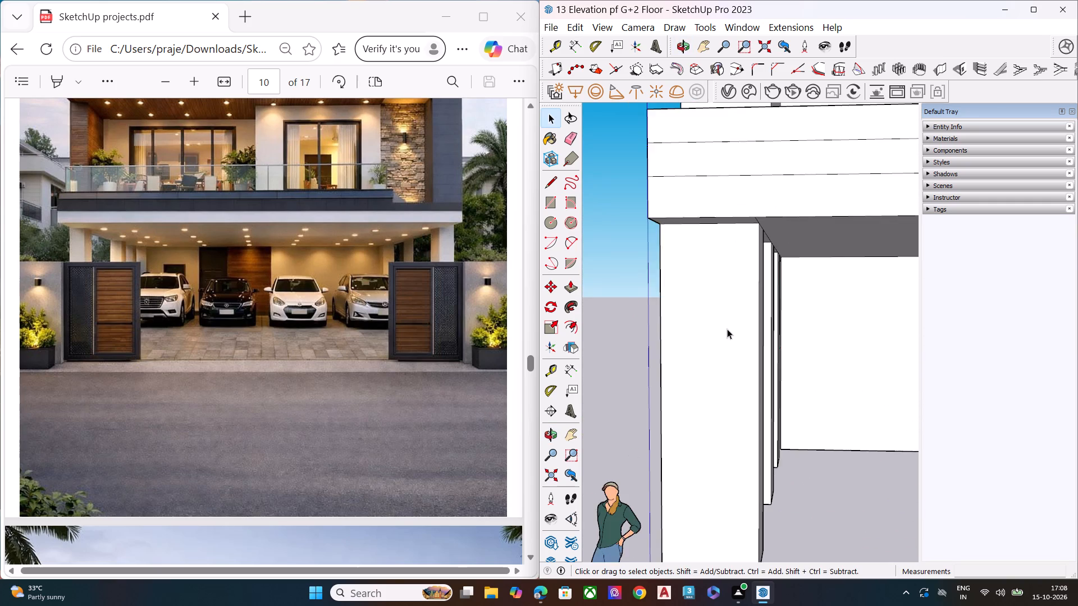
middle_drag(741, 333, 597, 336)
click(634, 327)
key(p)
click(634, 327)
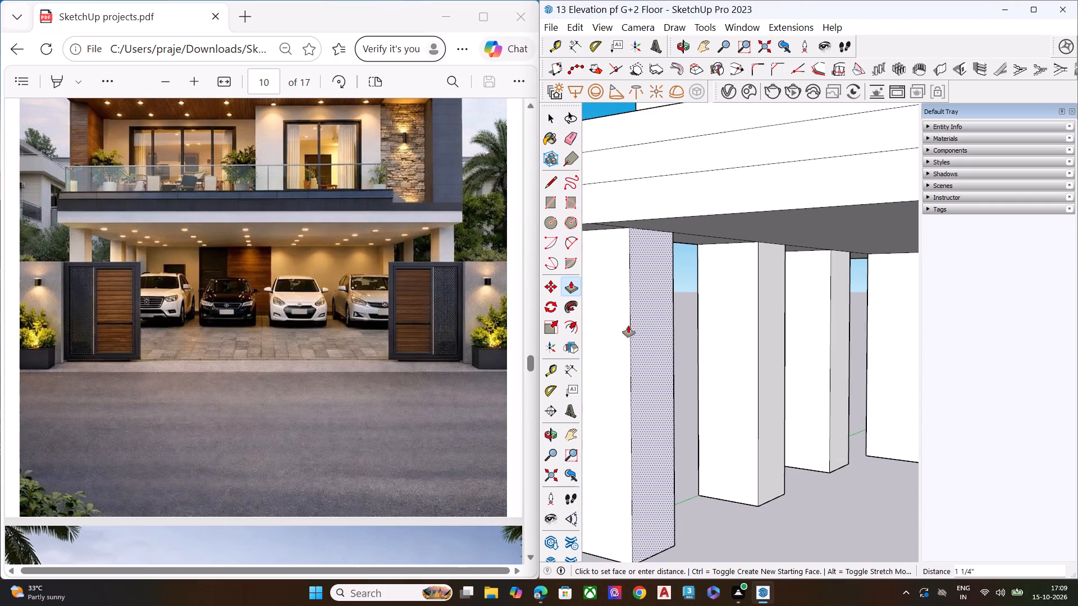
click(614, 314)
key(space)
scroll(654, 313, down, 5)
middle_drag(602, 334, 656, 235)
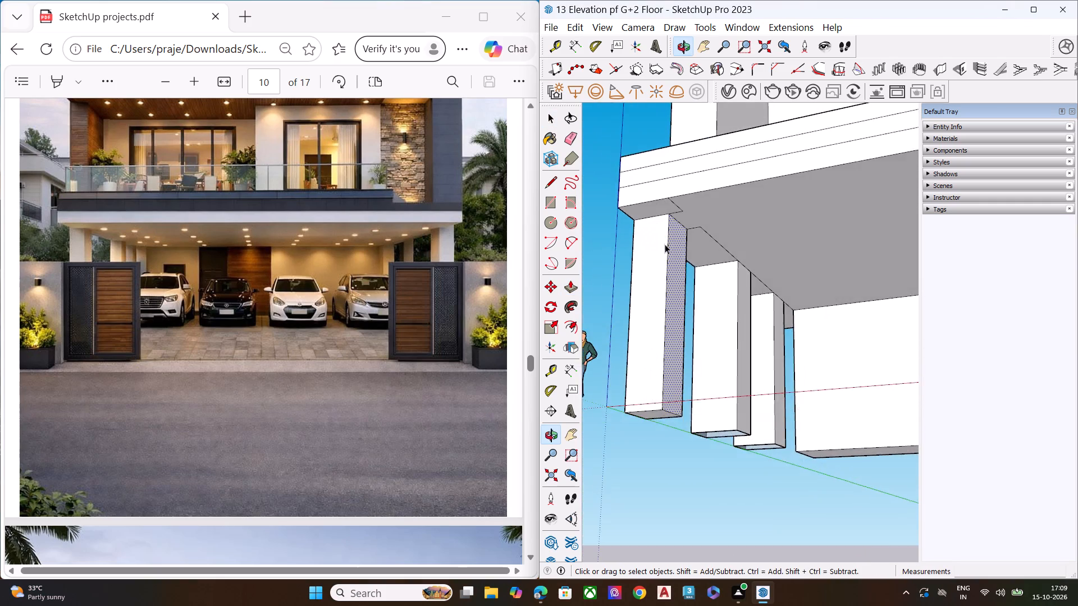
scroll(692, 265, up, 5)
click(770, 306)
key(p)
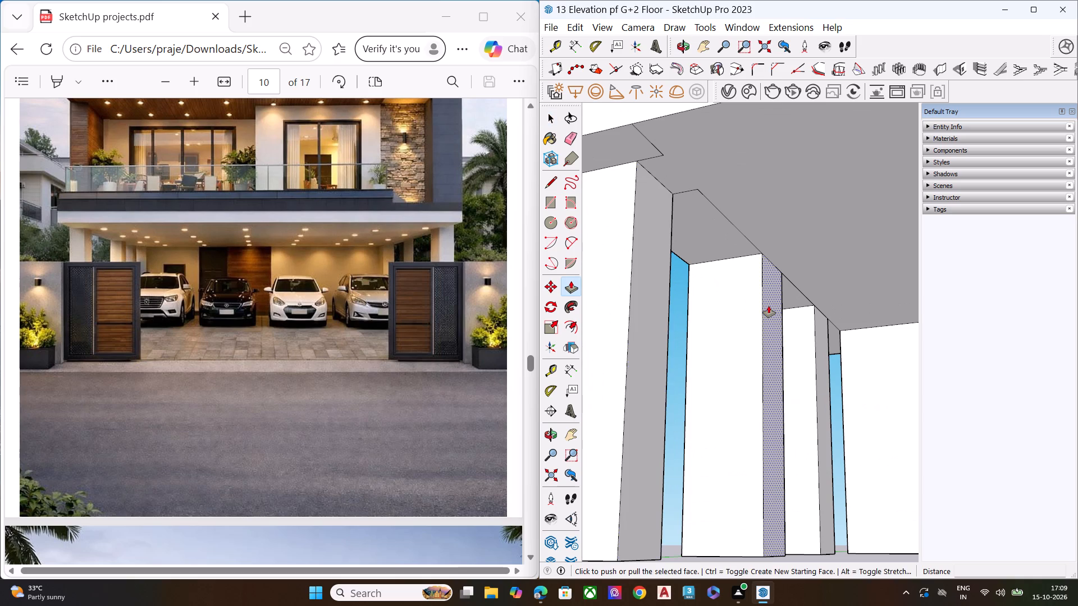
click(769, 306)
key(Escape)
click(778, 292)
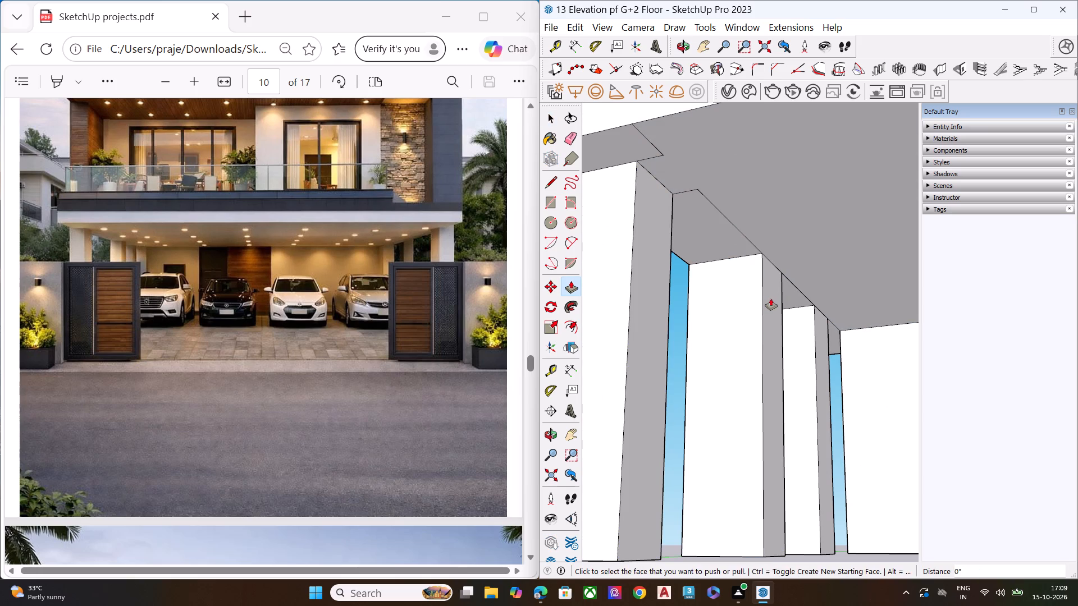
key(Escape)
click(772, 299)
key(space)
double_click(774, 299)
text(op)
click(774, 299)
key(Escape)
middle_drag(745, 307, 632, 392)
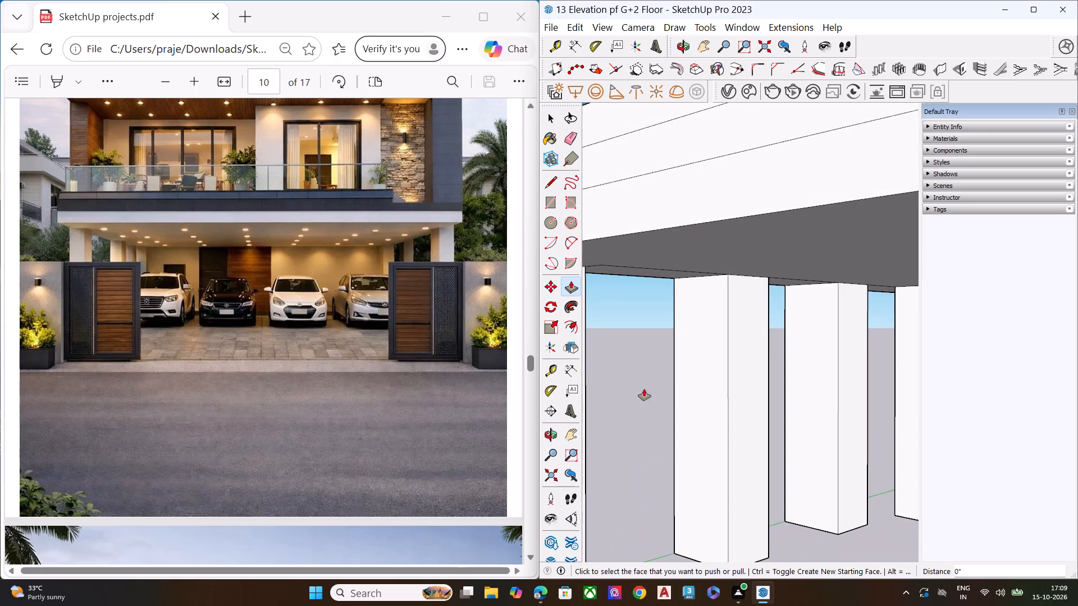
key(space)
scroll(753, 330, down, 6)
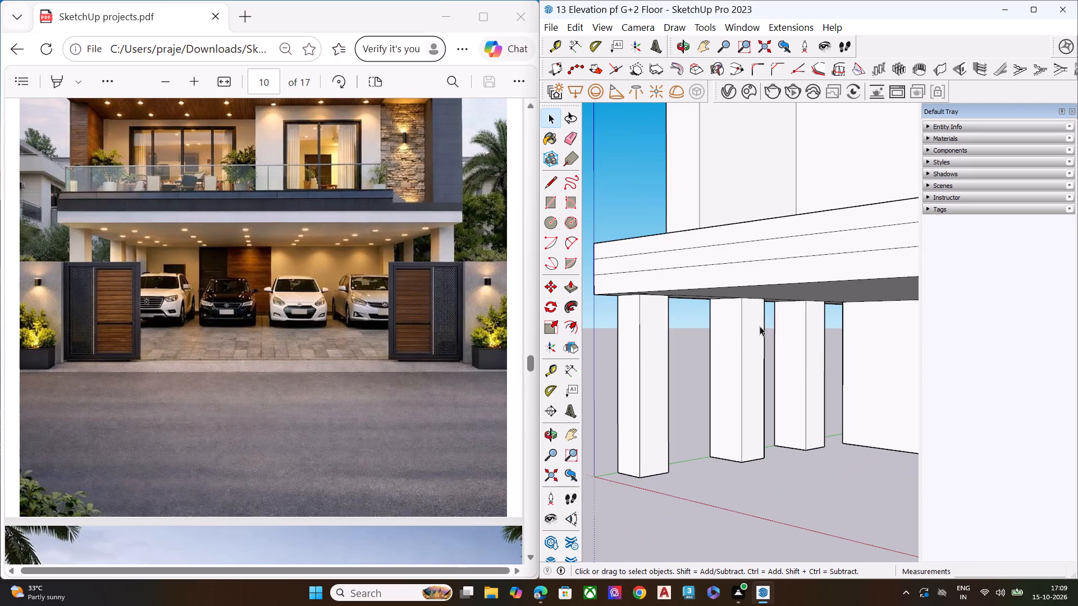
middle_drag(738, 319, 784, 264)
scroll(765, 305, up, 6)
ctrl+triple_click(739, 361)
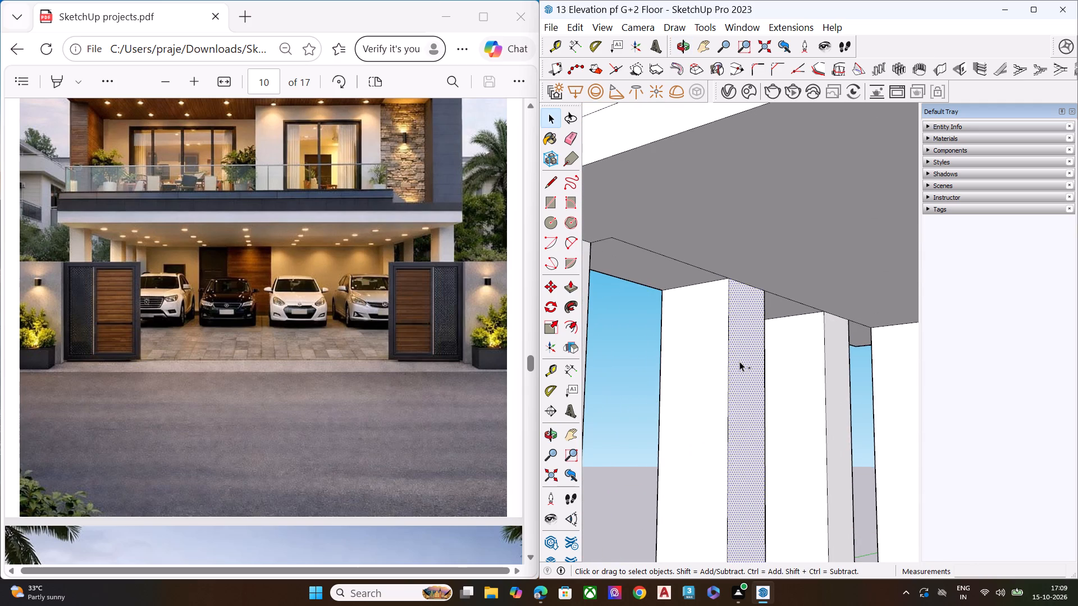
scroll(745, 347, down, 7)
Undo the column resizing and the copied side columns, going back to the single original front corner column.
key(ctrl+z)
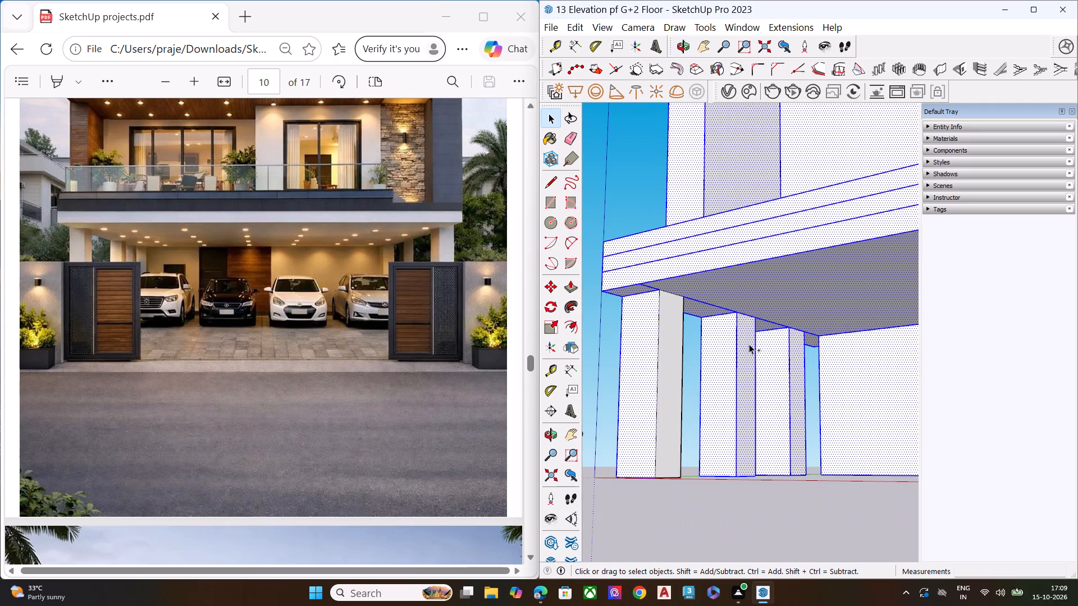
key(space)
click(704, 502)
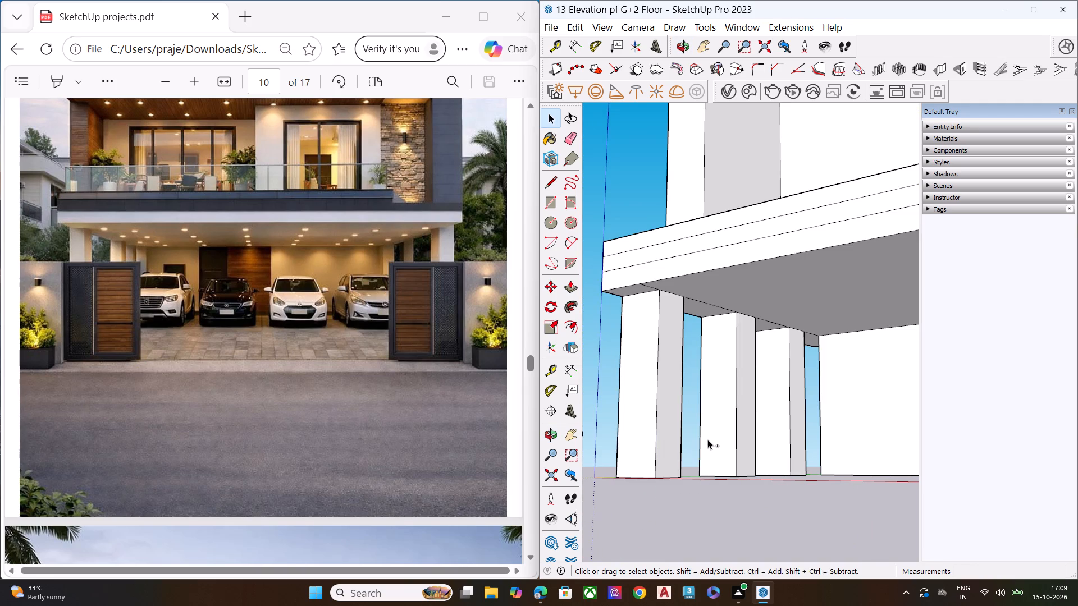
key(ctrl+z)
key(ctrl+z)
key(ctrl+z)
key(ctrl+z)
key(ctrl+z)
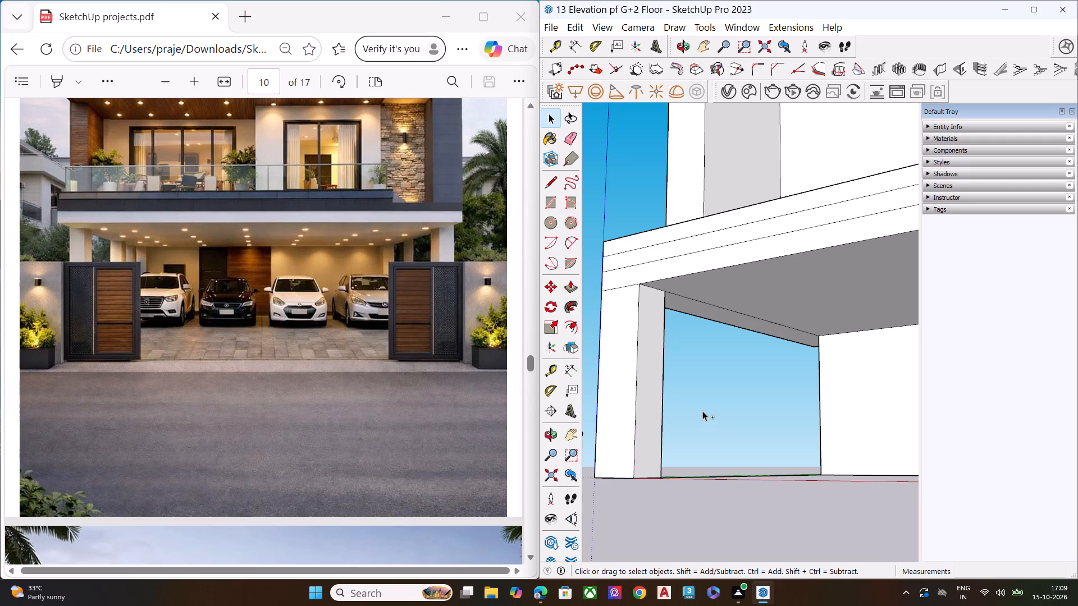
Delete the edge dividing the slab's underside along the parking's open side, between the corner column and the rear wall.
middle_drag(712, 337, 734, 266)
scroll(734, 266, up, 1)
click(729, 304)
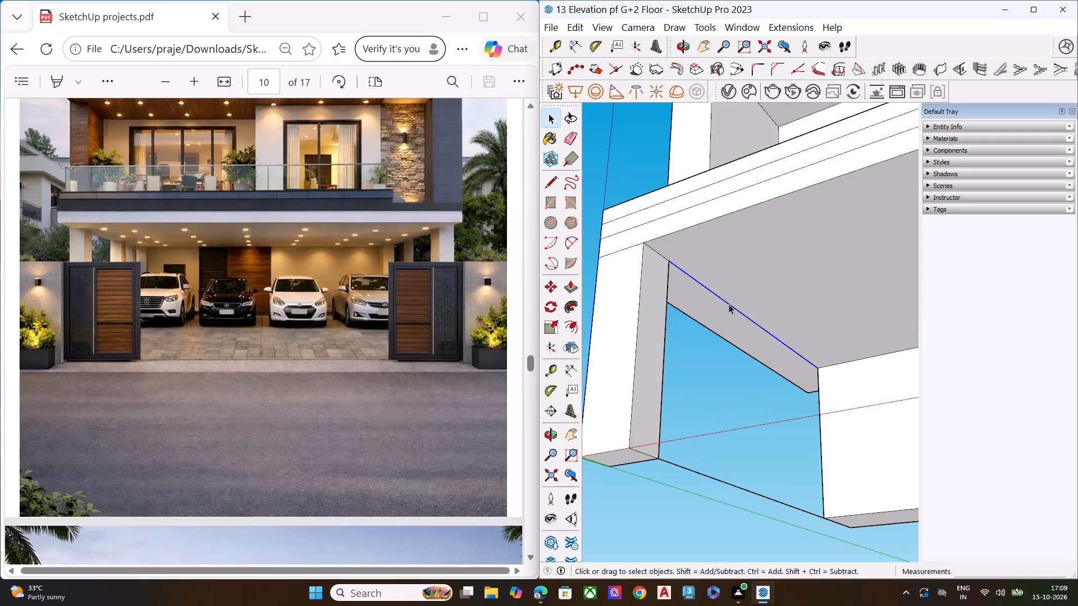
key(Delete)
Push the front corner column's inner side face toward the outer side to make the column narrower.
middle_drag(637, 261, 641, 267)
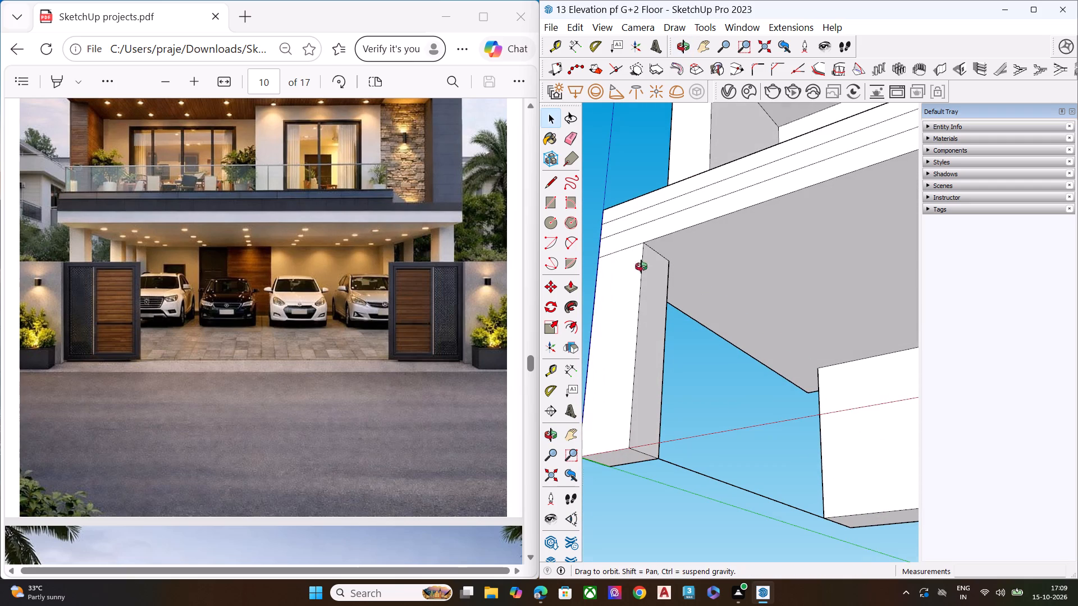
middle_drag(641, 267, 715, 398)
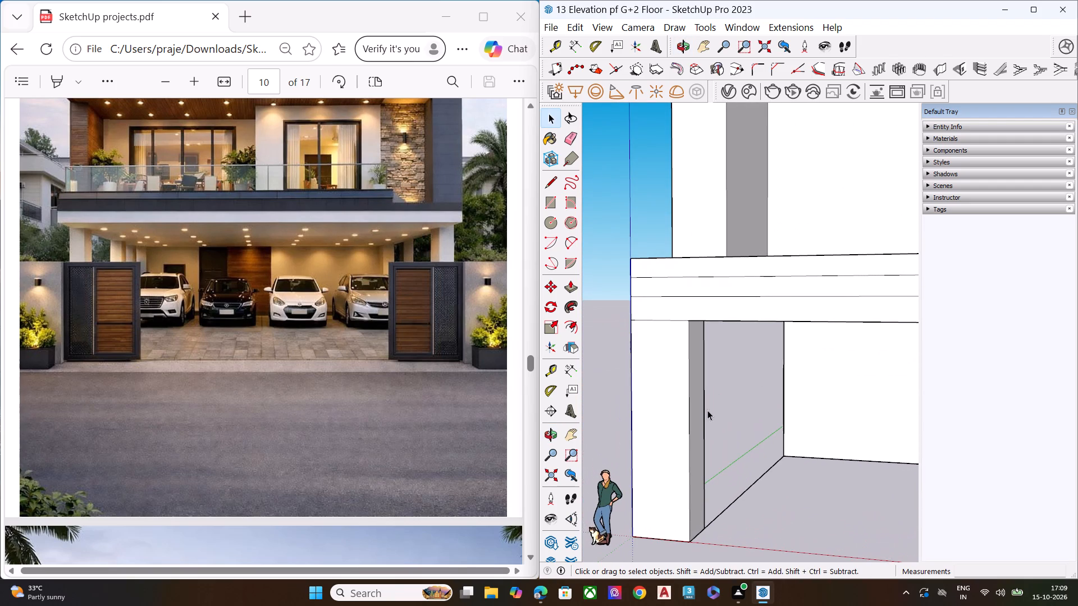
click(660, 419)
middle_drag(672, 416, 602, 399)
key(space)
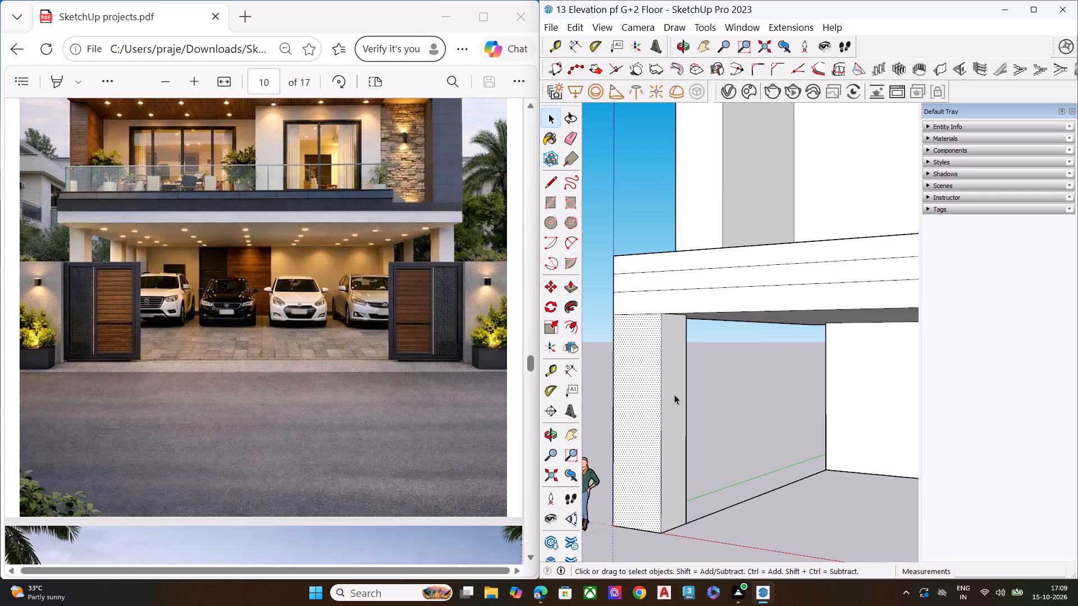
click(674, 394)
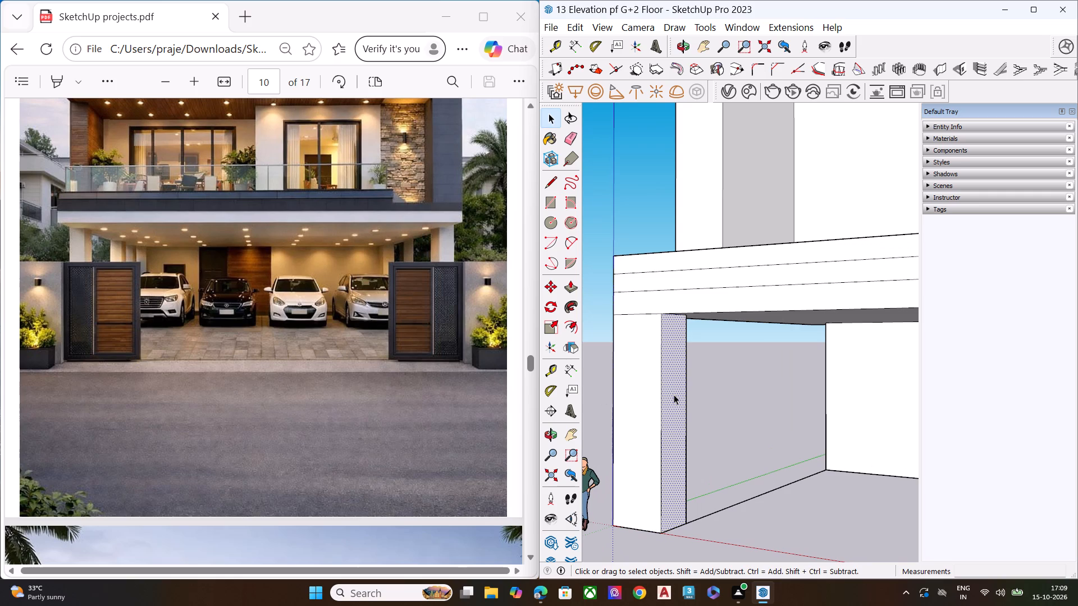
key(p)
click(677, 385)
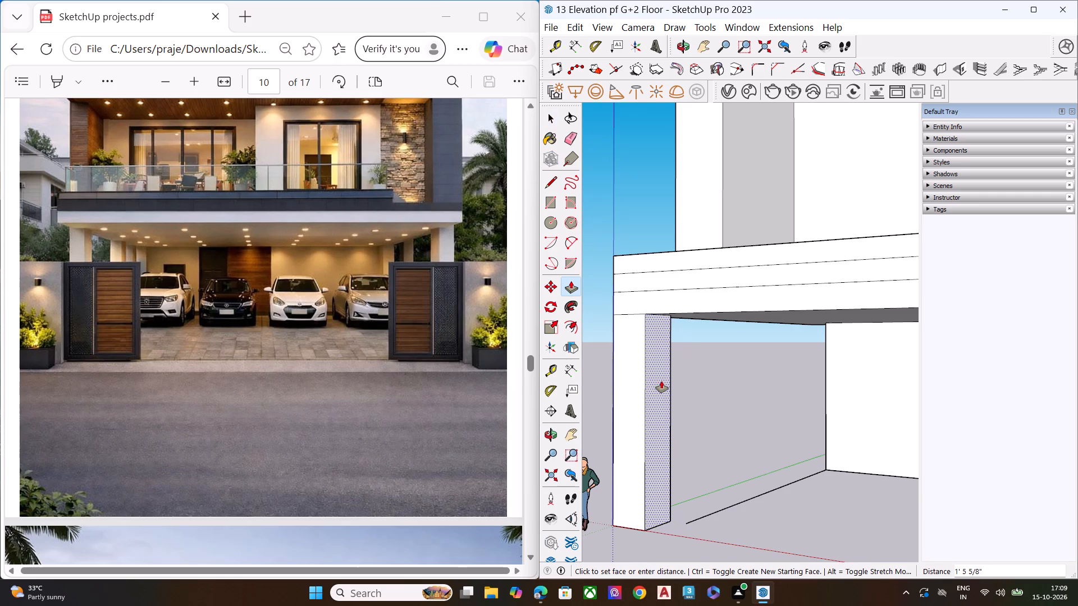
middle_drag(675, 374, 787, 305)
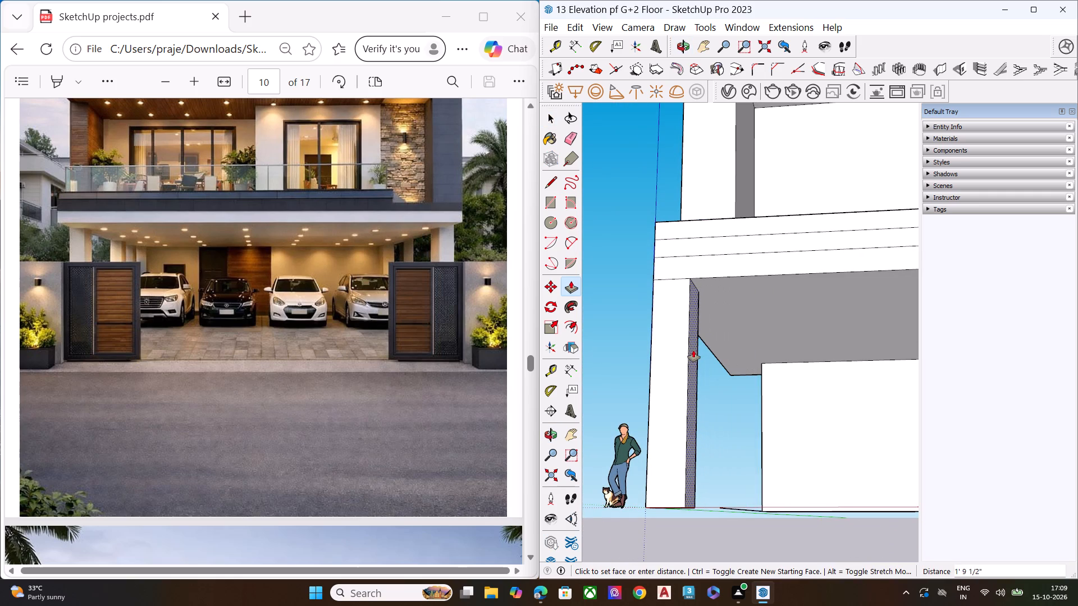
click(699, 348)
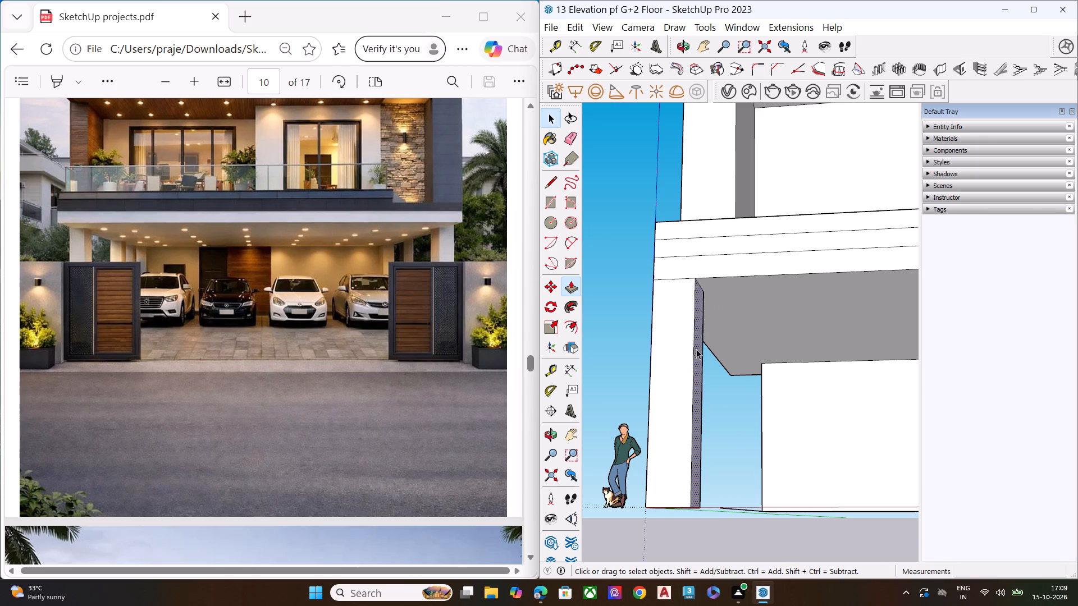
key(space)
Push the corner column's front face back so that it sits behind the slab's front edge.
scroll(664, 291, up, 5)
click(683, 316)
middle_drag(704, 341, 555, 436)
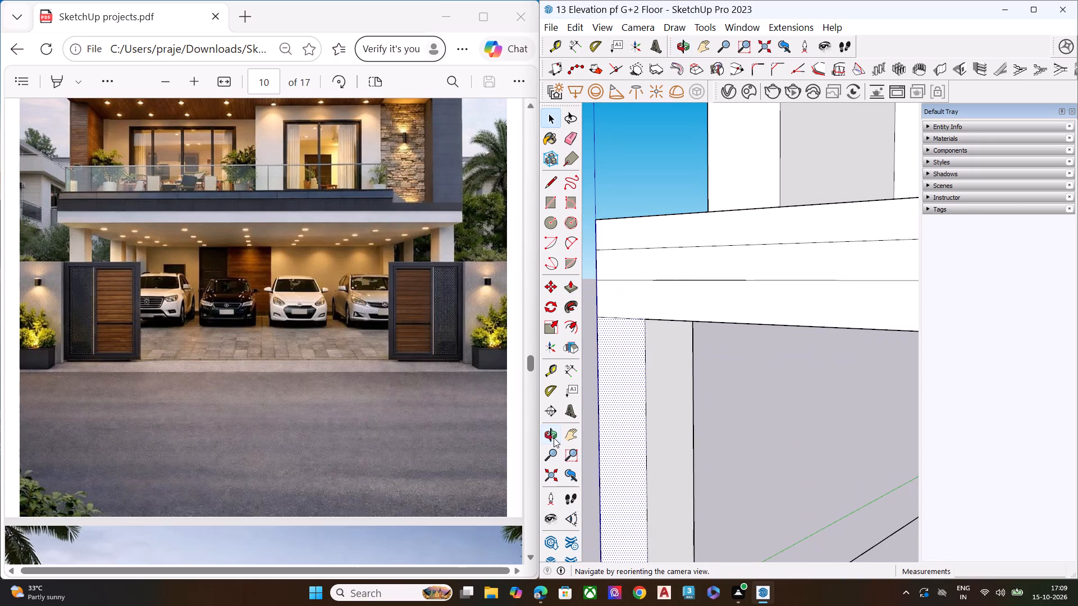
key(p)
click(629, 413)
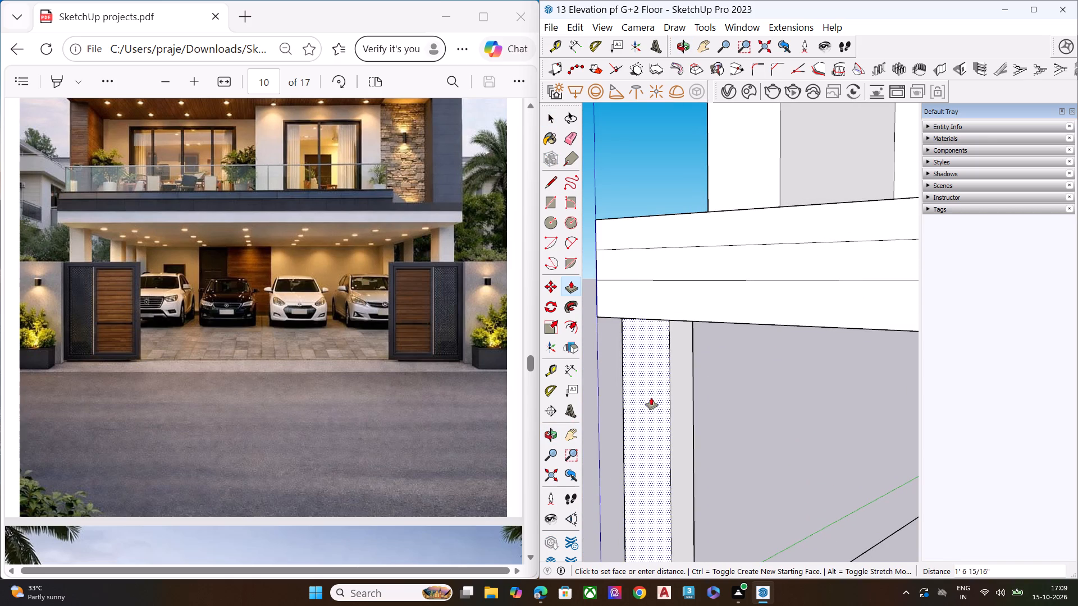
click(648, 400)
Pull the corner column's rear face backward to deepen the column.
middle_drag(657, 400, 508, 350)
scroll(522, 347, up, 1)
scroll(650, 347, down, 5)
middle_drag(663, 364, 554, 375)
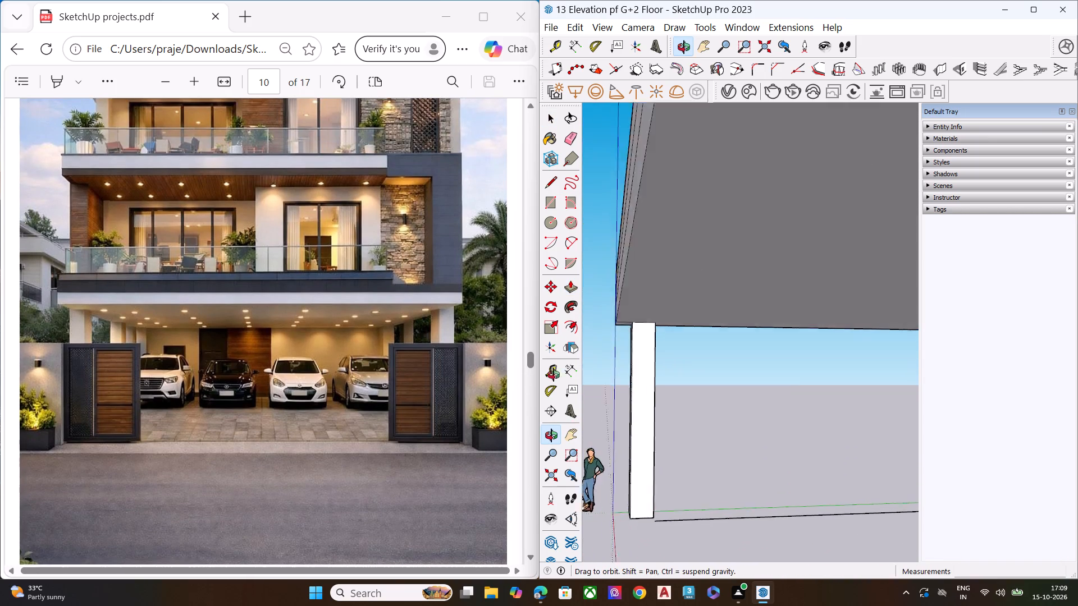
middle_drag(554, 375, 510, 382)
scroll(711, 380, up, 6)
scroll(678, 378, down, 2)
scroll(677, 378, up, 1)
key(space)
click(637, 392)
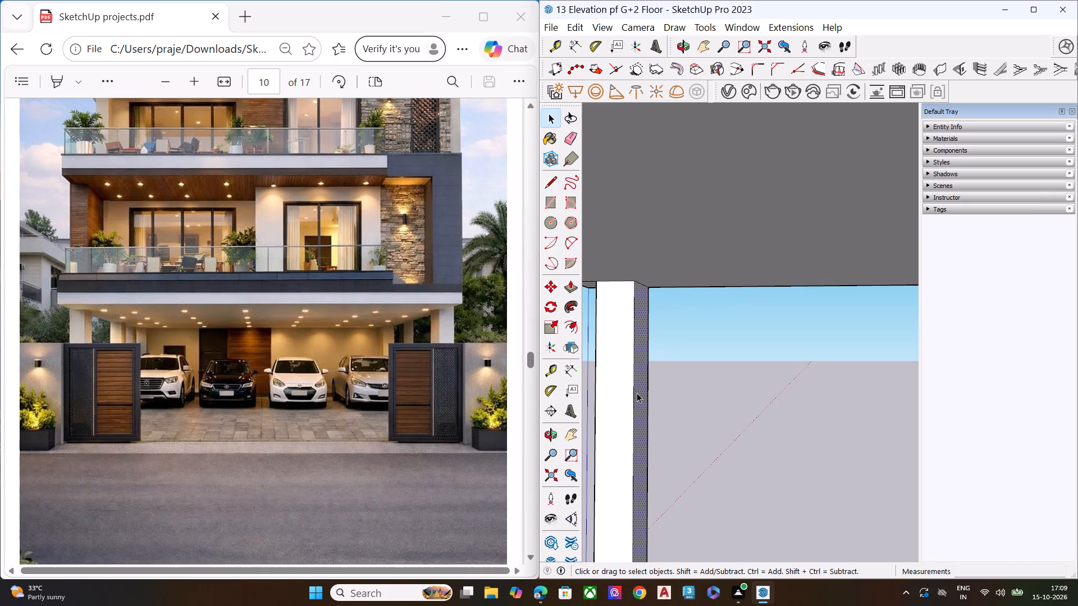
key(p)
click(640, 392)
click(662, 387)
key(space)
Push the corner column's front face slightly further back from the slab's front edge.
scroll(659, 389, down, 5)
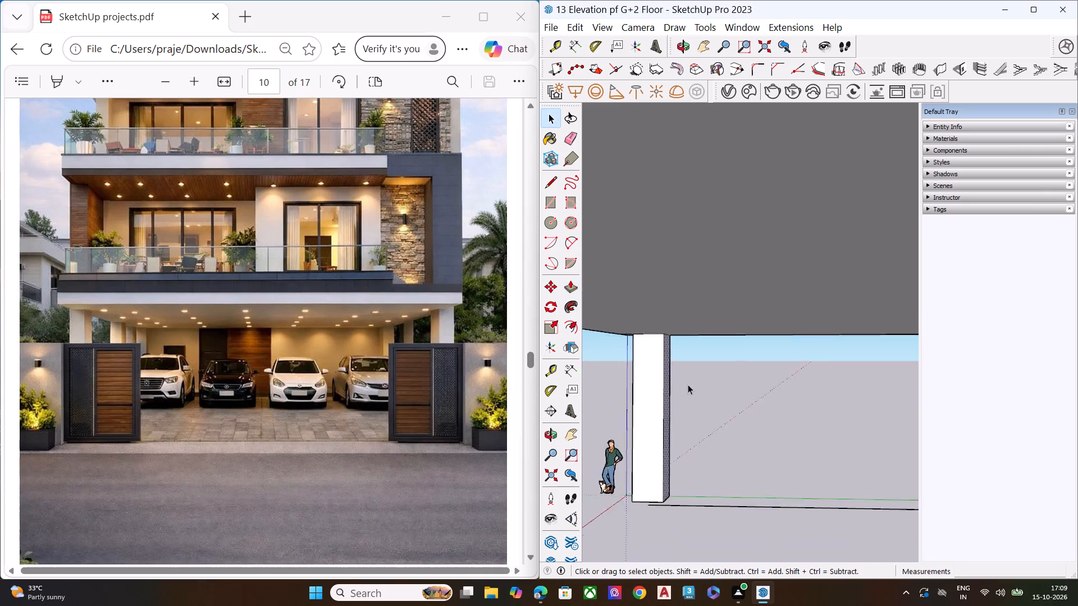
scroll(688, 384, down, 3)
middle_drag(641, 389, 757, 365)
click(548, 476)
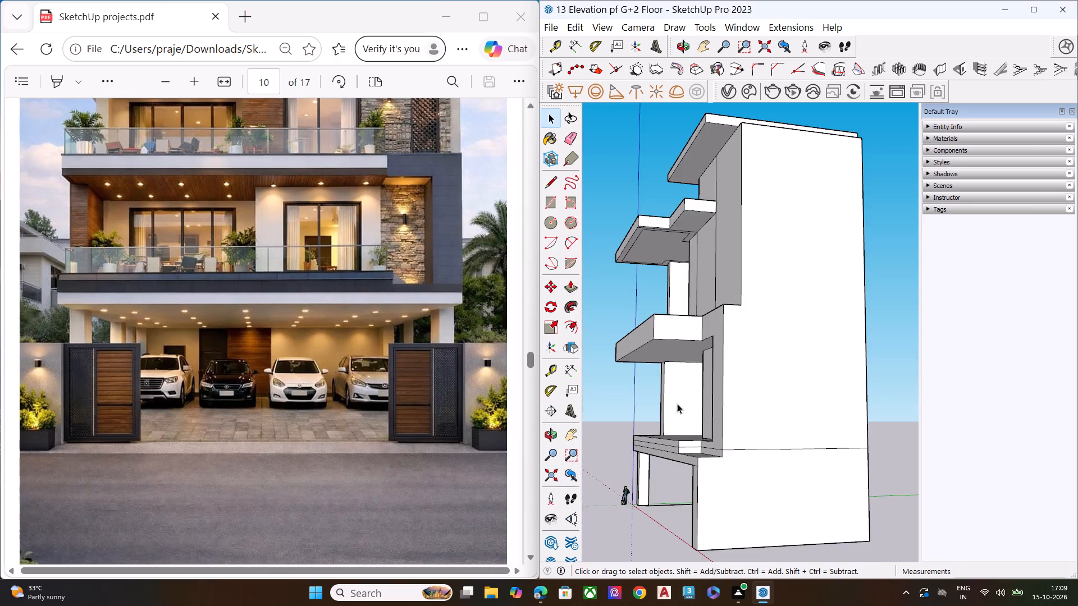
scroll(691, 401, down, 4)
scroll(640, 447, up, 1)
middle_drag(648, 448, 836, 439)
scroll(578, 510, up, 4)
scroll(574, 515, down, 1)
scroll(574, 515, up, 2)
click(646, 500)
scroll(599, 441, up, 2)
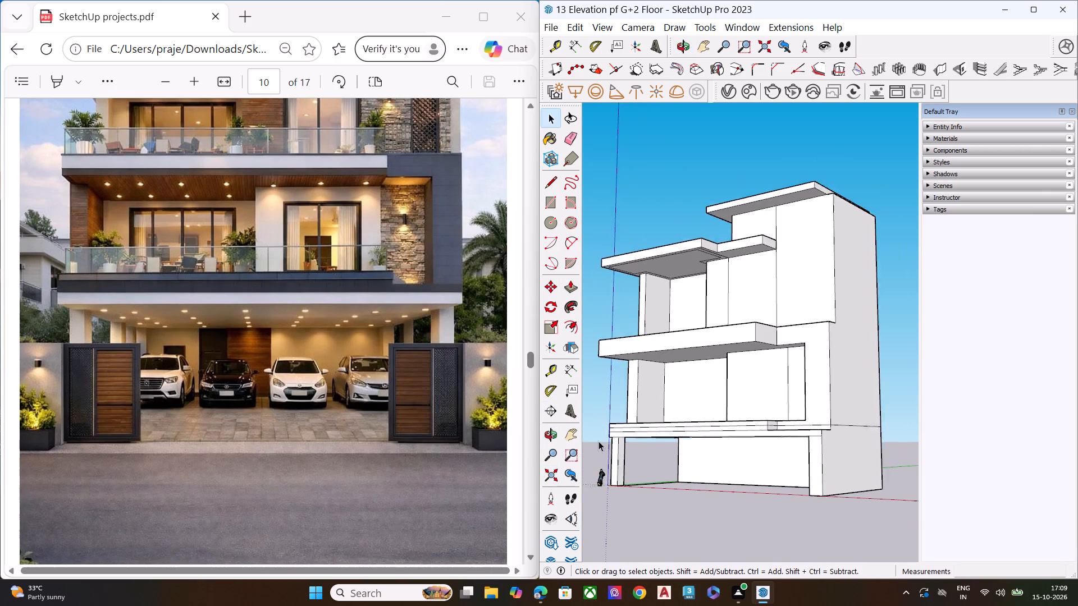
scroll(599, 441, up, 3)
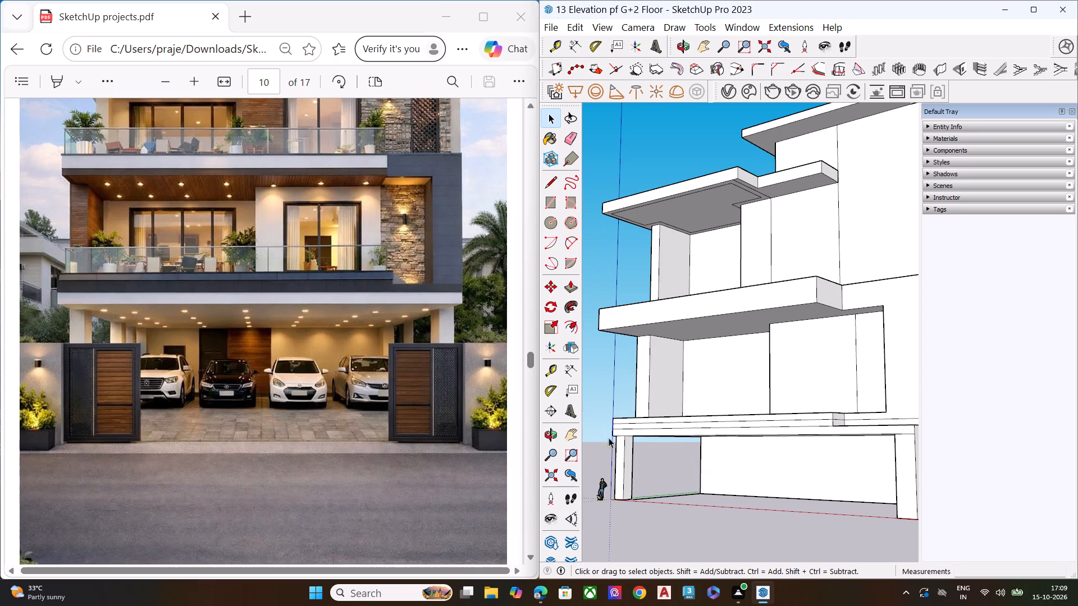
scroll(623, 494, down, 1)
scroll(616, 492, up, 8)
middle_drag(644, 437, 654, 352)
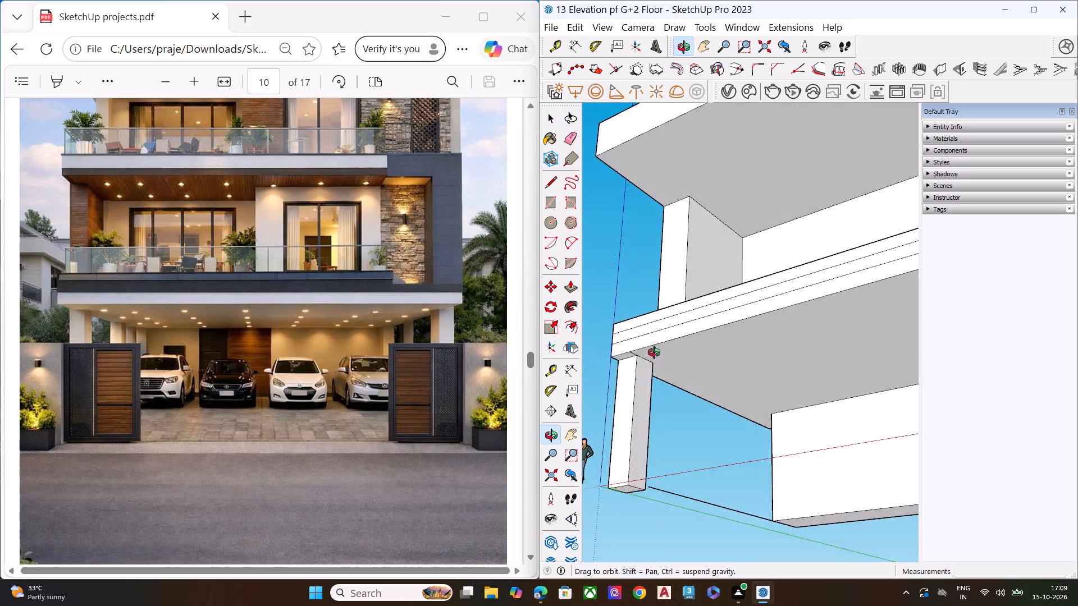
middle_drag(654, 352, 654, 352)
scroll(633, 356, up, 6)
middle_drag(622, 362, 635, 313)
scroll(635, 313, up, 5)
click(635, 350)
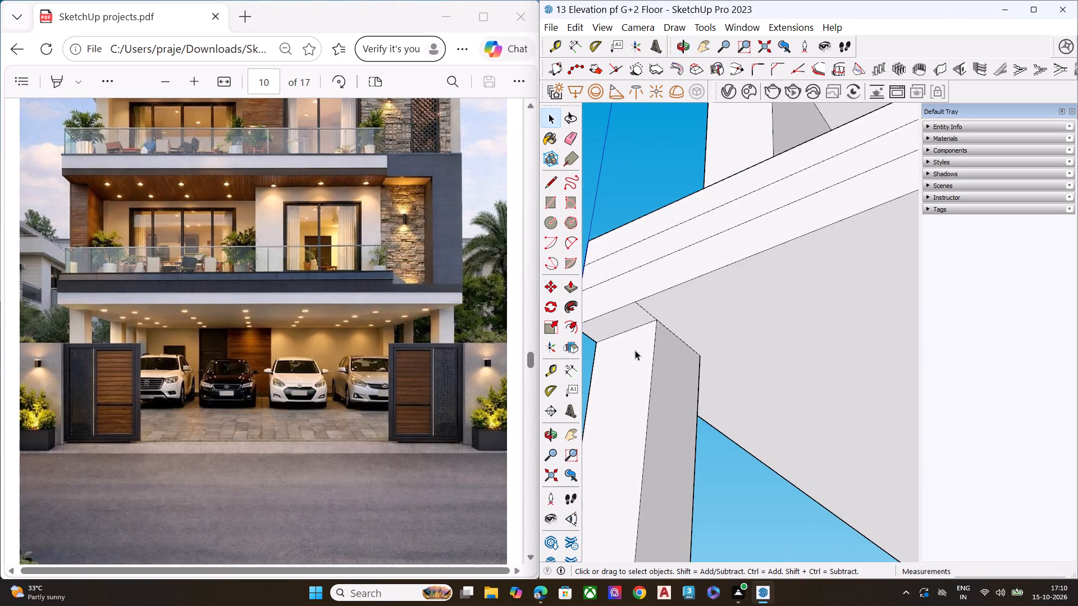
key(p)
click(635, 350)
click(651, 351)
key(space)
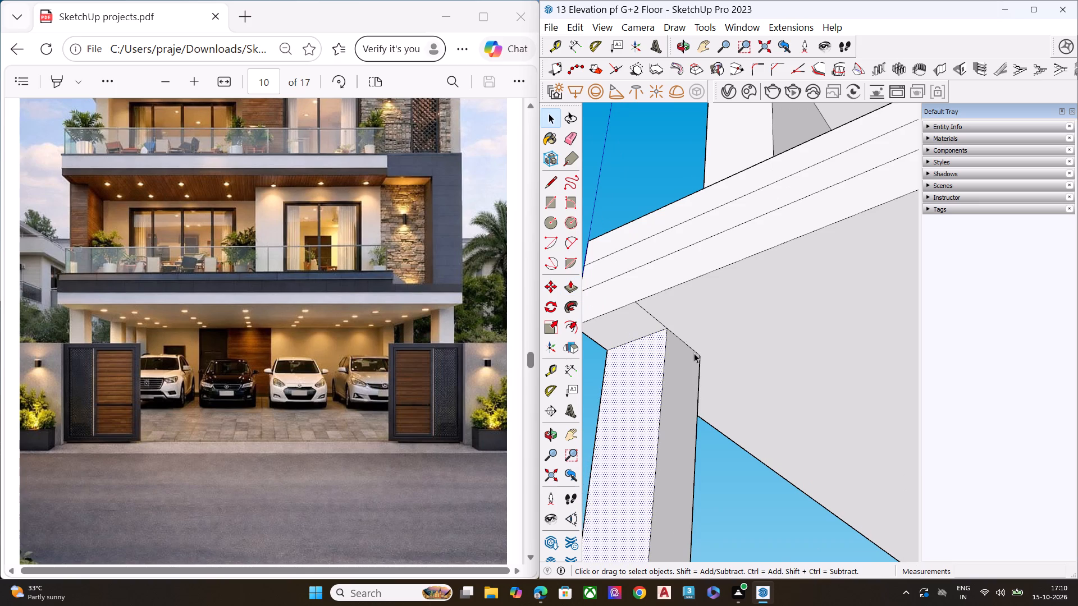
Pull the corner column's rear face slightly further backward to restore the column's depth.
scroll(765, 315, down, 5)
scroll(719, 334, up, 1)
scroll(718, 334, down, 6)
scroll(706, 312, up, 1)
scroll(706, 312, down, 1)
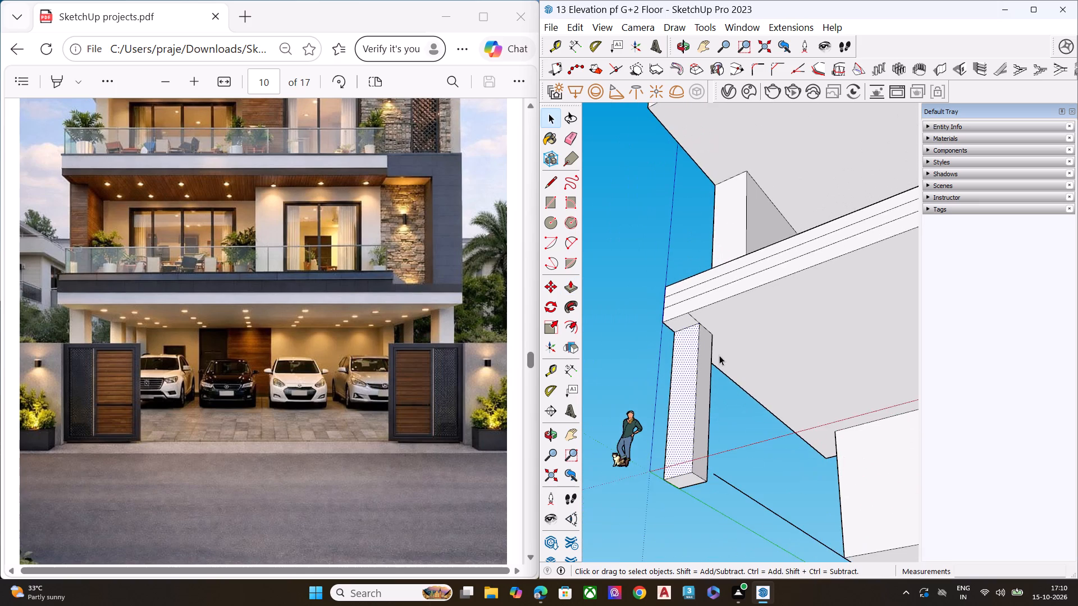
middle_drag(719, 355, 526, 428)
middle_drag(696, 432, 569, 454)
scroll(665, 427, up, 4)
scroll(665, 427, down, 1)
scroll(665, 427, up, 1)
click(665, 427)
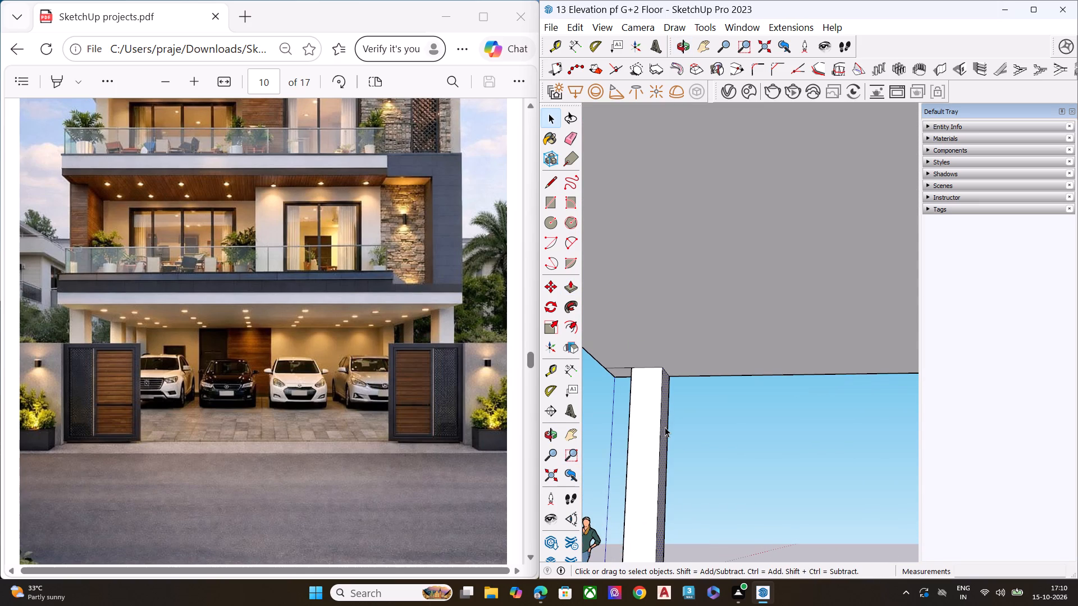
key(p)
click(665, 427)
click(675, 425)
key(space)
Delete the stray ground-level edge running from the corner column toward the parking's rear wall.
scroll(679, 424, down, 3)
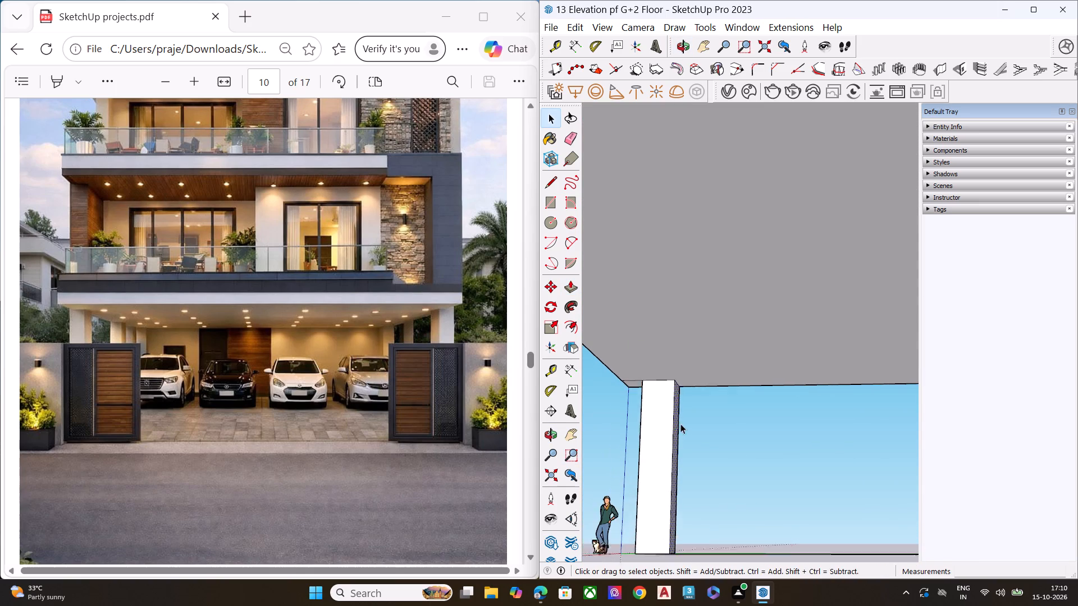
scroll(680, 424, down, 1)
middle_drag(632, 430, 837, 413)
middle_drag(702, 427, 712, 330)
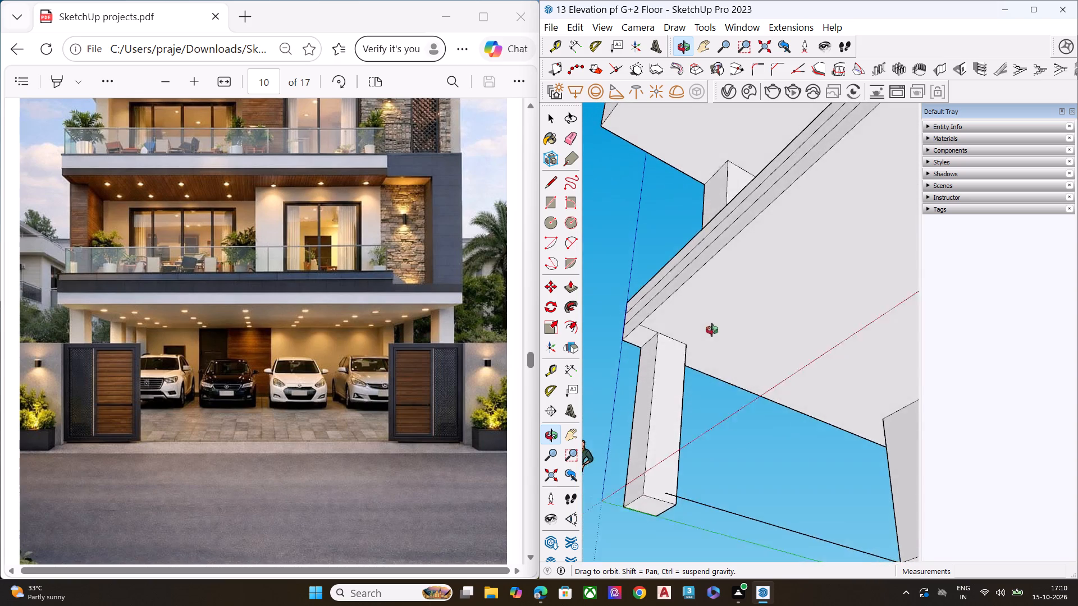
middle_drag(712, 330, 718, 316)
scroll(710, 436, up, 3)
click(712, 507)
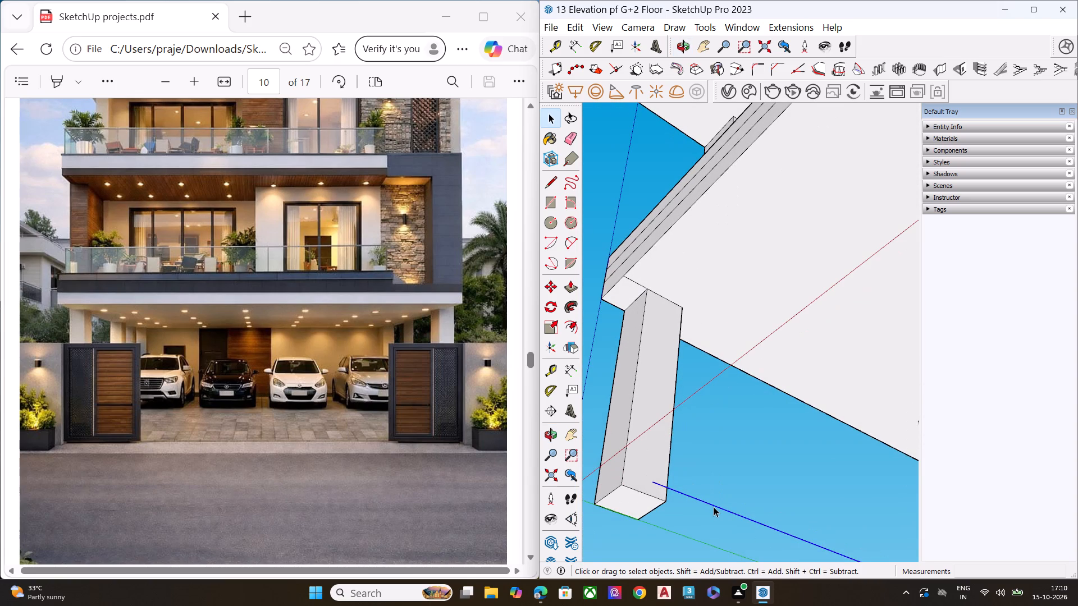
key(Delete)
Erase the leftover short edge on the slab's underside in front of the corner column's top.
scroll(592, 424, down, 6)
middle_drag(610, 394, 679, 380)
scroll(671, 377, up, 1)
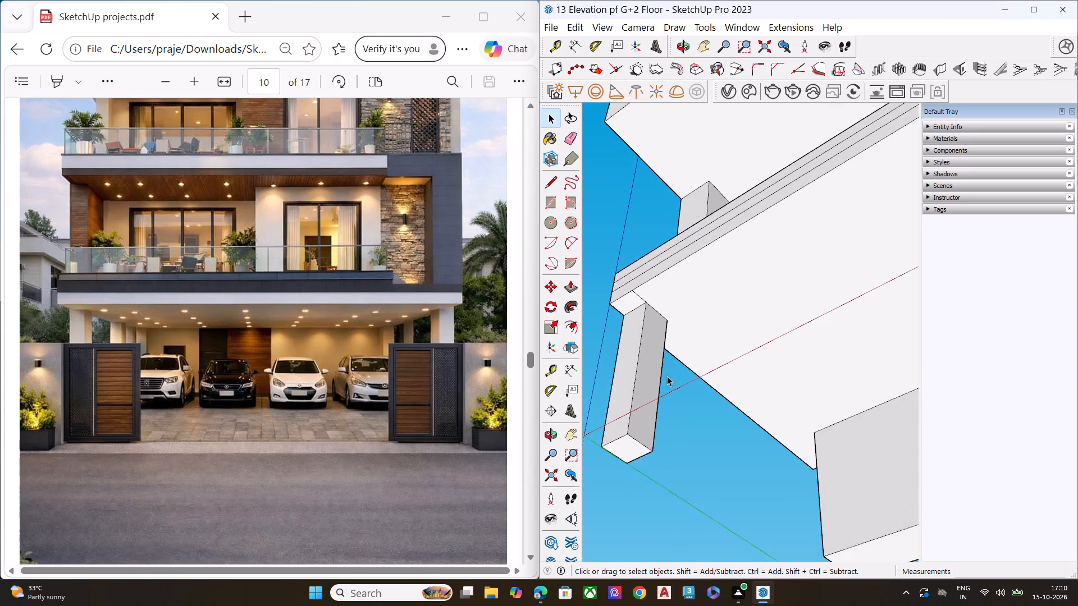
scroll(667, 376, up, 1)
key(e)
click(637, 290)
key(space)
click(702, 443)
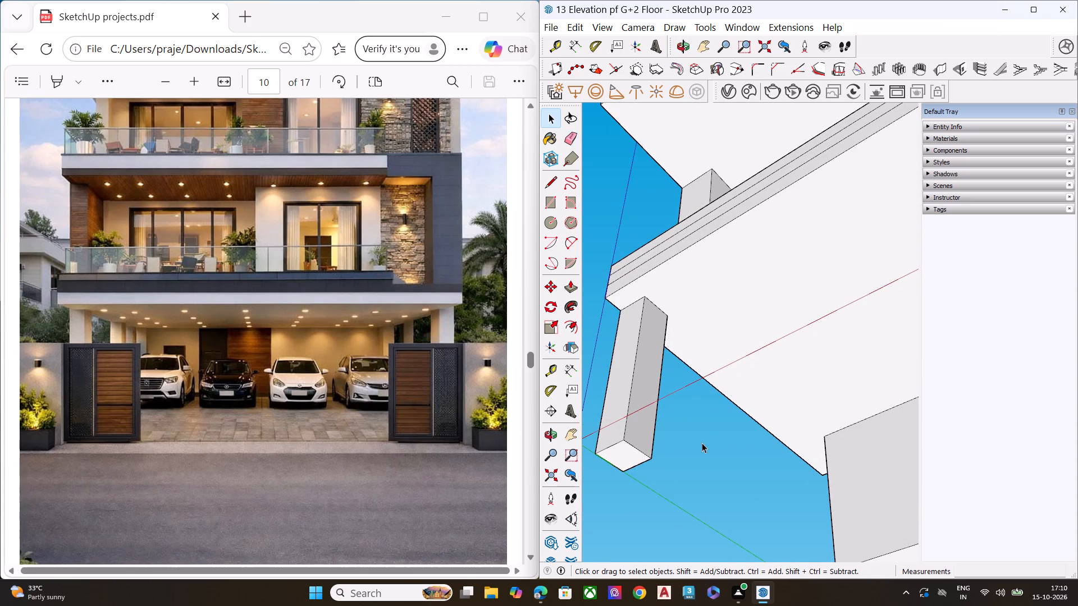
Copy the whole corner column about 13' 4" backward along the slab's outer side edge.
ctrl+double_click(645, 397)
middle_drag(636, 404, 732, 489)
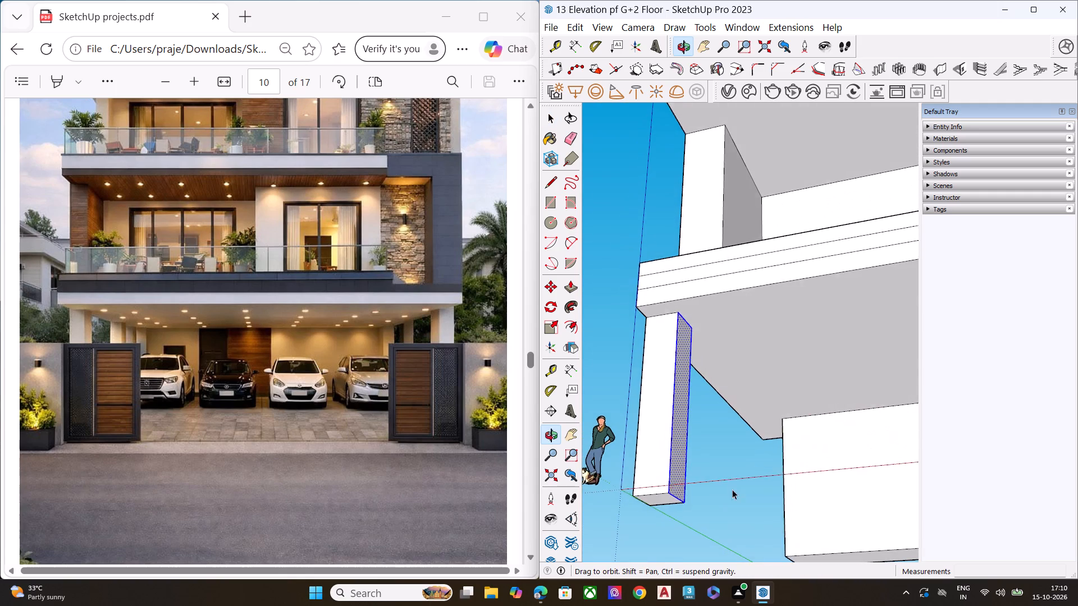
ctrl+double_click(660, 456)
middle_drag(660, 456, 1039, 484)
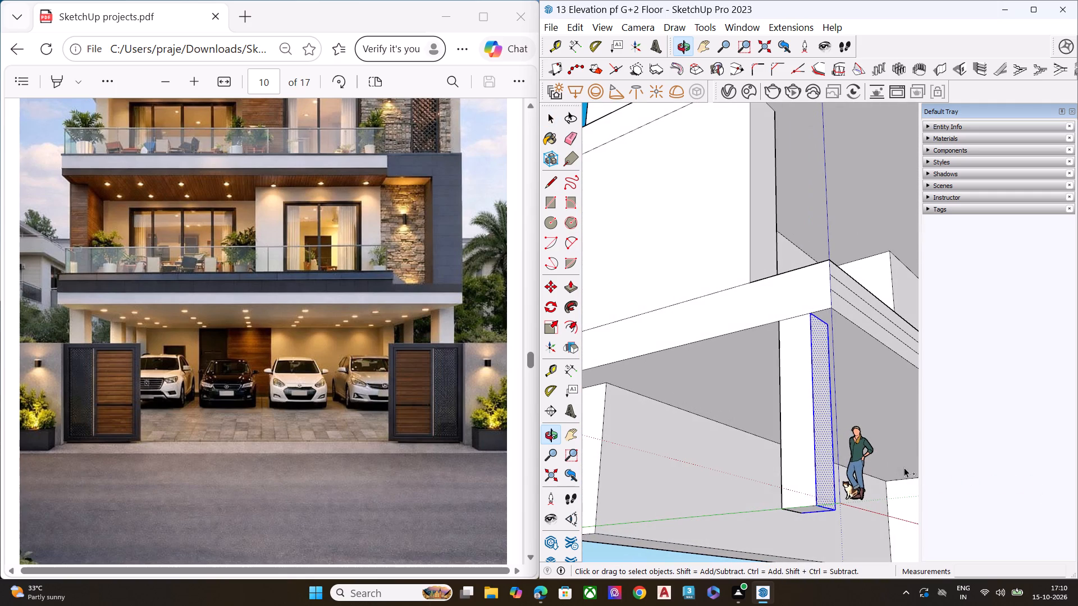
ctrl+double_click(808, 452)
middle_drag(796, 462, 1077, 493)
ctrl+scroll(843, 440, up, 1)
ctrl+scroll(843, 440, down, 1)
ctrl+scroll(843, 440, up, 3)
middle_drag(848, 440, 936, 439)
scroll(935, 439, up, 1)
ctrl+double_click(835, 429)
middle_drag(858, 463, 842, 343)
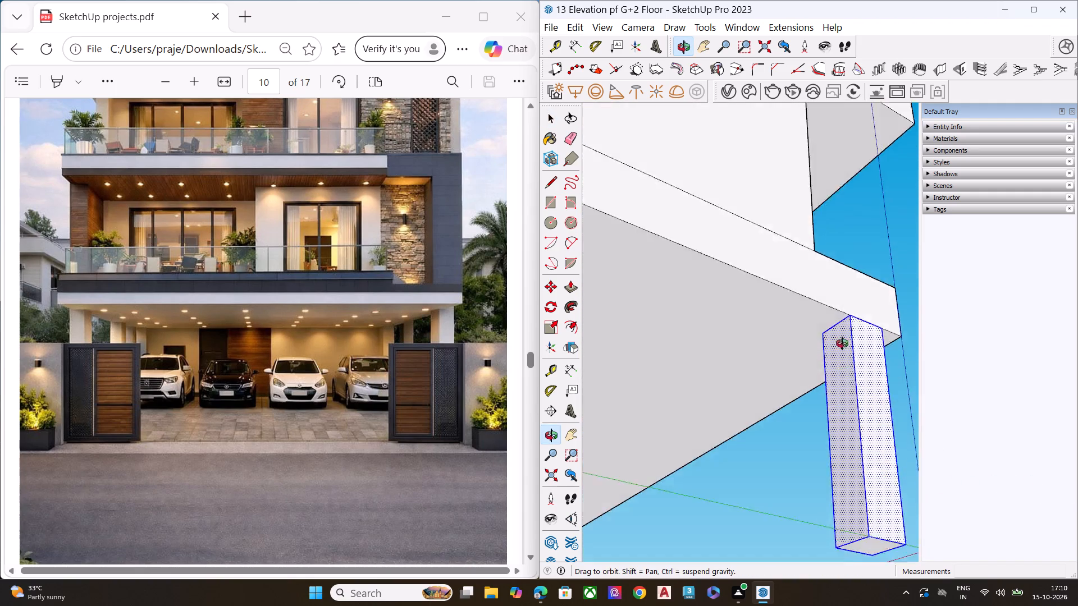
middle_drag(842, 343, 857, 218)
ctrl+double_click(880, 478)
scroll(883, 353, up, 1)
middle_drag(883, 353, 755, 498)
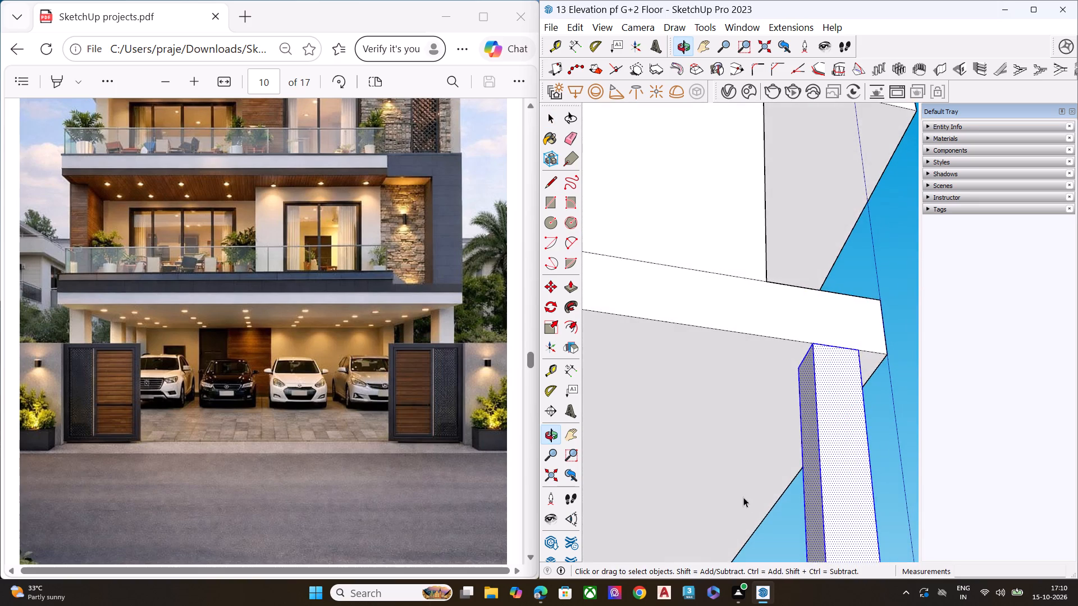
scroll(812, 384, down, 1)
scroll(812, 384, up, 1)
scroll(812, 384, down, 4)
middle_drag(834, 362, 812, 439)
scroll(834, 388, down, 1)
key(comma)
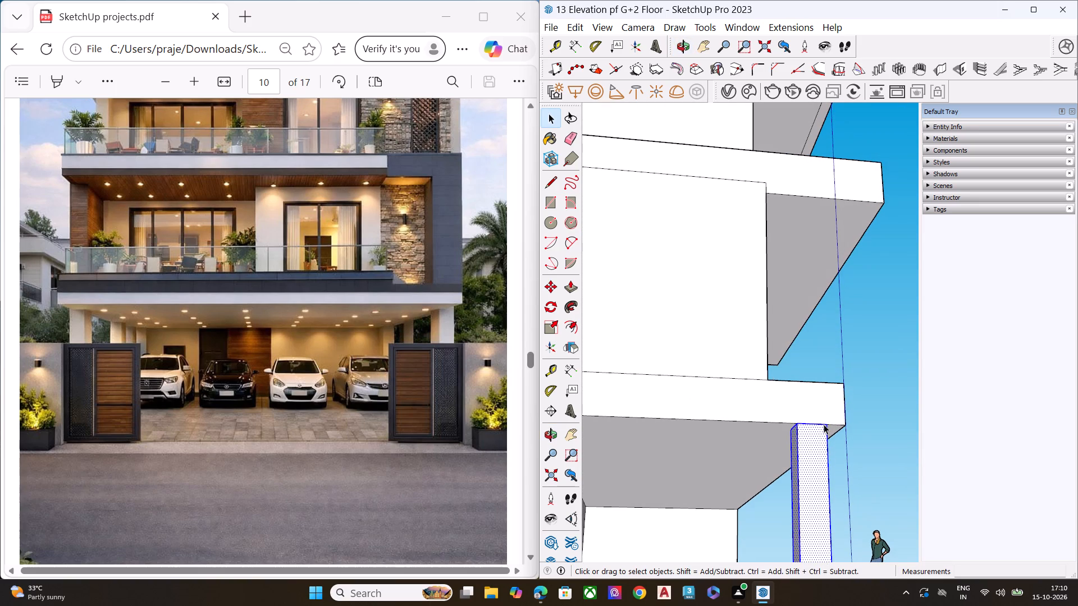
key(m)
click(830, 426)
scroll(768, 429, down, 3)
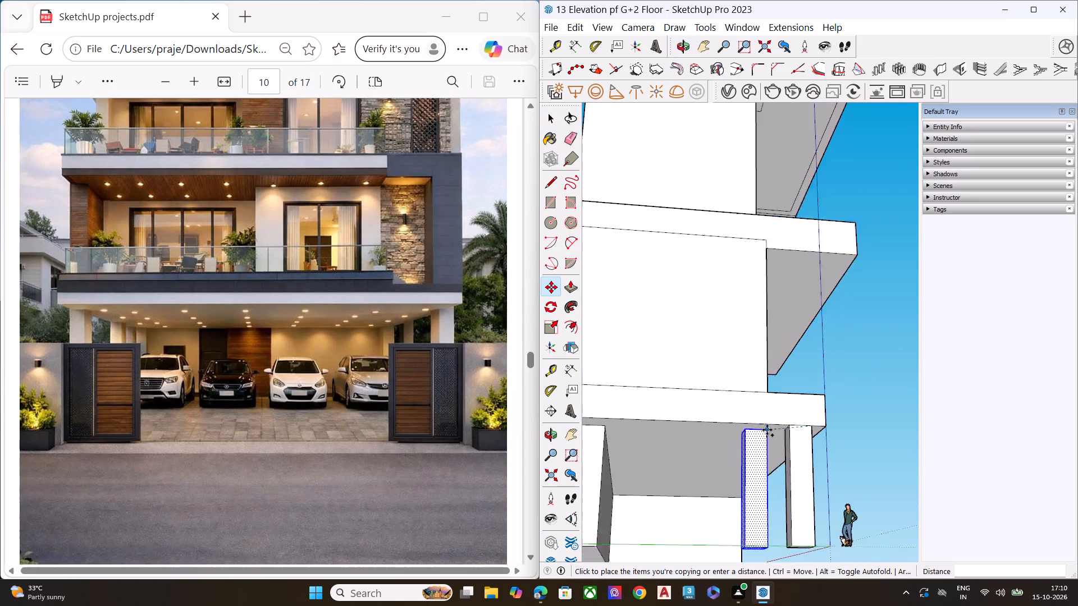
scroll(767, 430, down, 4)
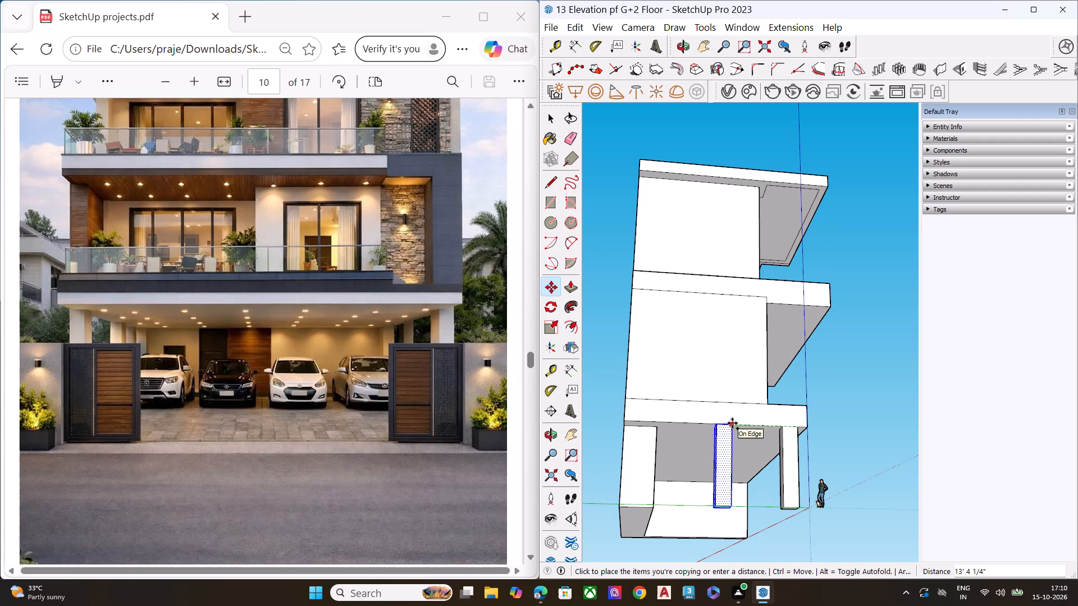
click(732, 423)
Copy the new middle column about 12' 2" further backward, next to the parking's rear wall.
click(730, 426)
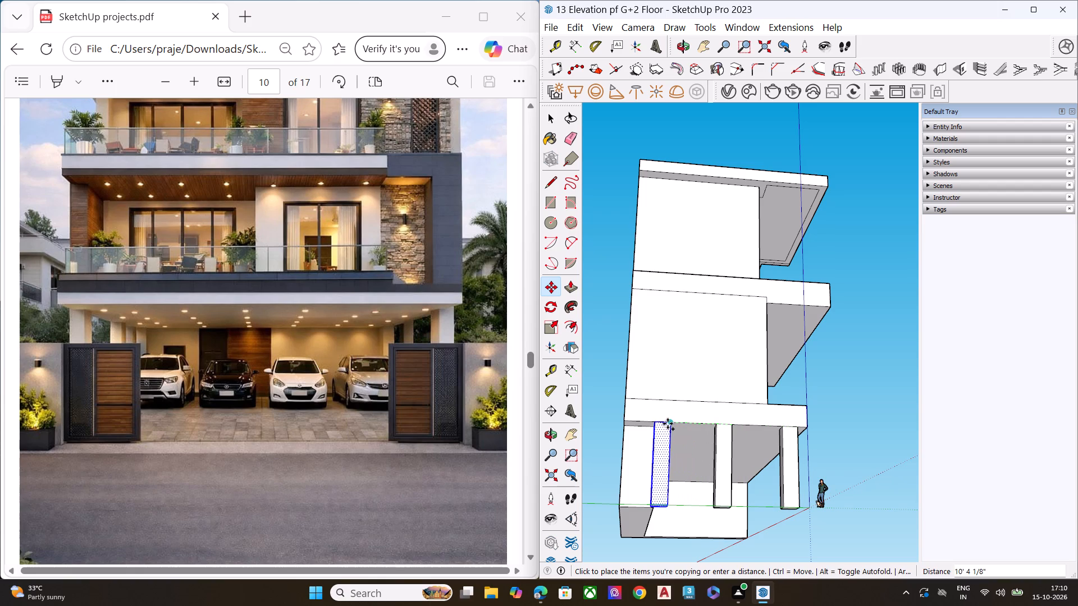
click(670, 422)
key(space)
Pull the parking rear wall's end face outward until it is flush with the outer side of the slab above.
middle_drag(712, 469, 422, 519)
middle_drag(633, 507, 609, 509)
scroll(633, 507, down, 1)
scroll(609, 509, up, 7)
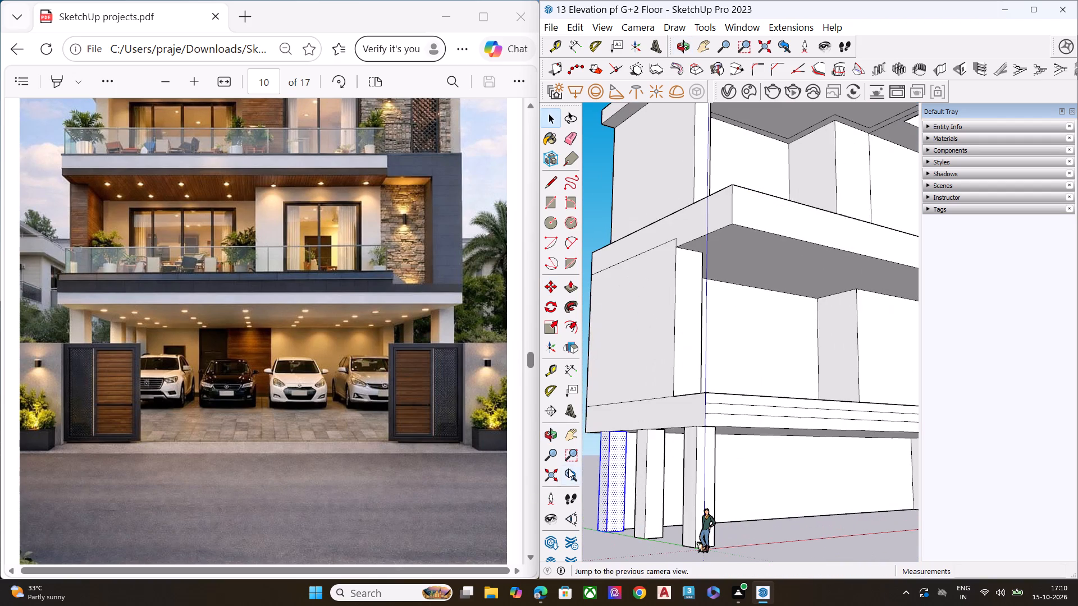
scroll(568, 469, up, 2)
middle_drag(604, 457, 999, 466)
scroll(733, 471, up, 6)
click(677, 471)
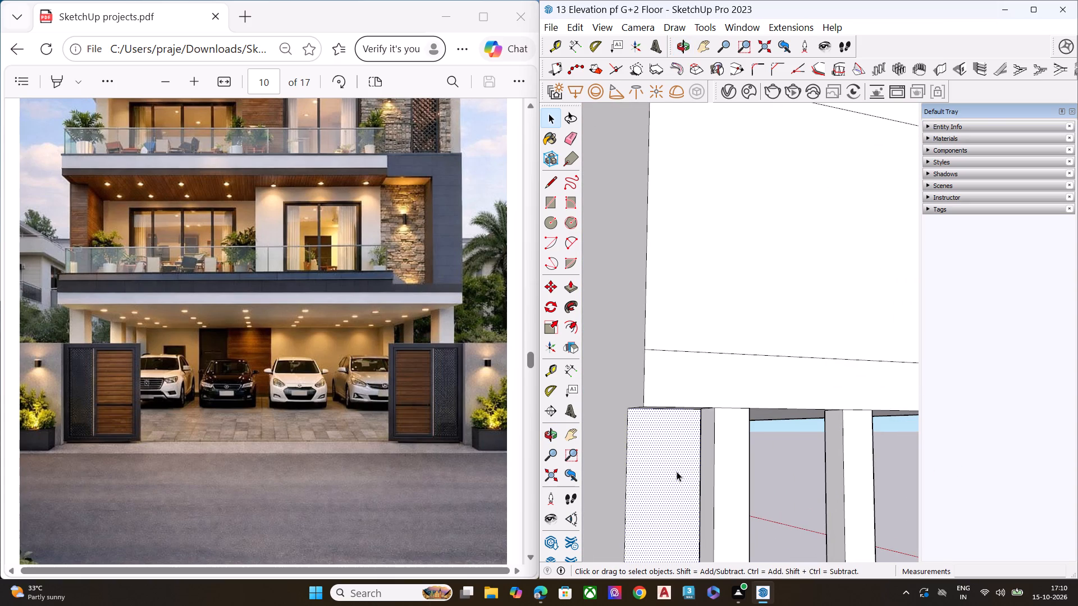
key(p)
click(677, 471)
click(666, 433)
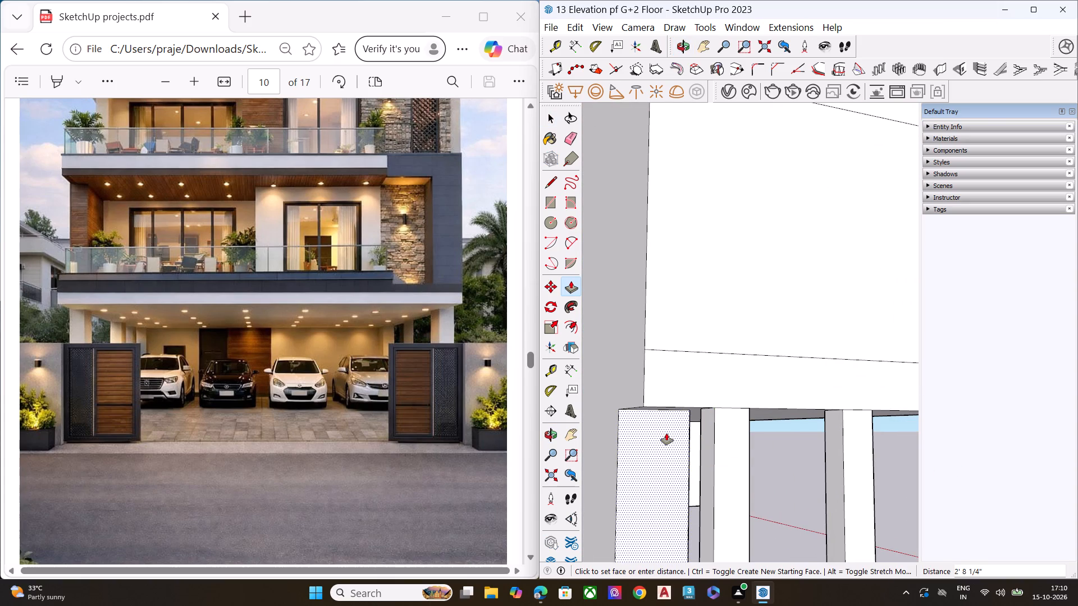
key(space)
click(655, 446)
key(p)
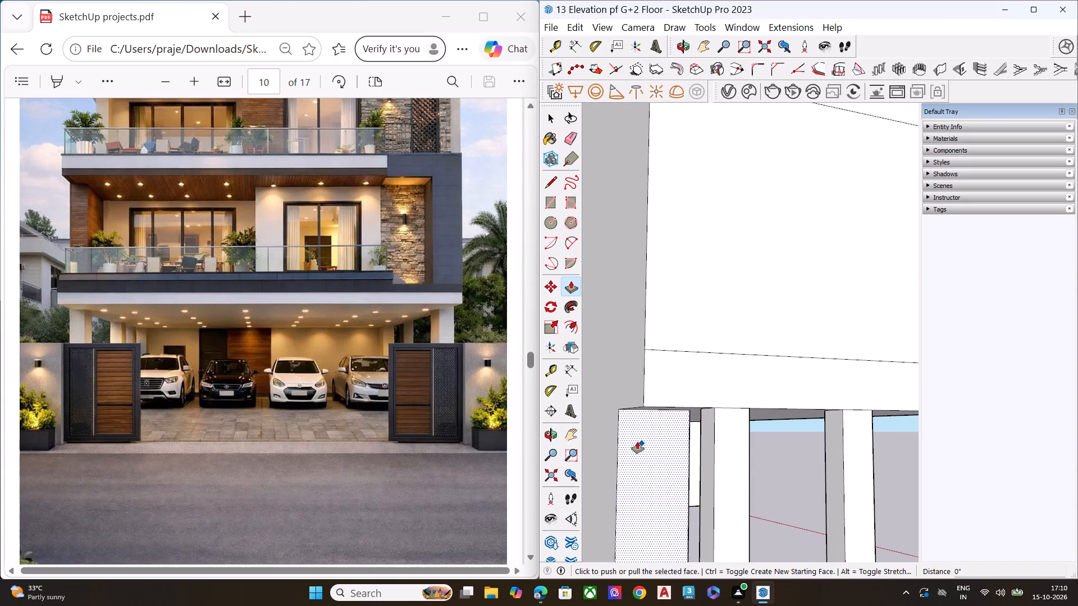
drag(637, 442, 712, 408)
click(673, 434)
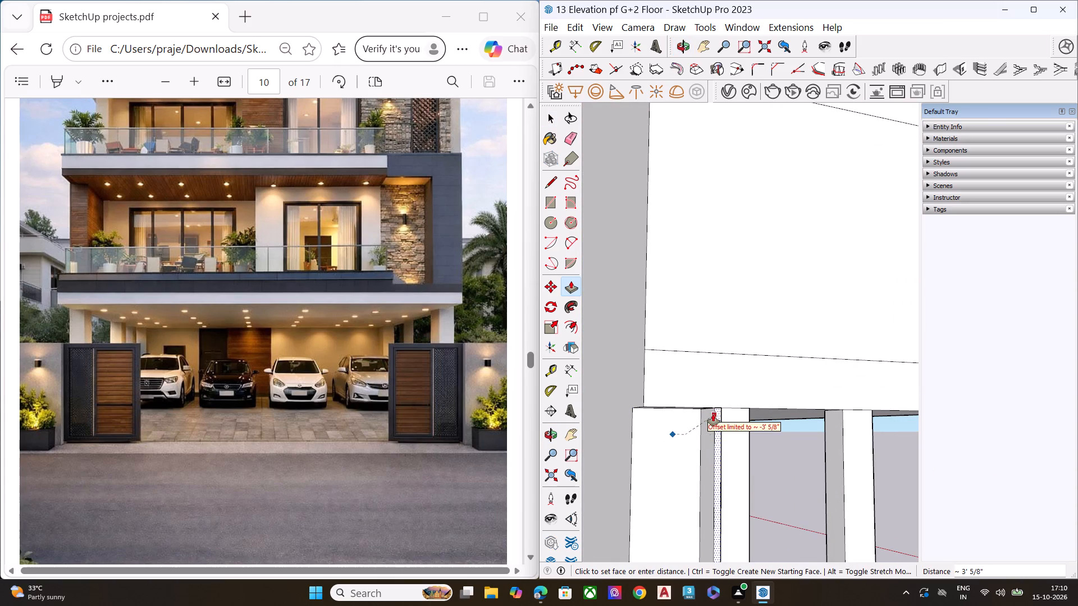
key(Escape)
drag(688, 429, 695, 425)
drag(684, 420, 695, 415)
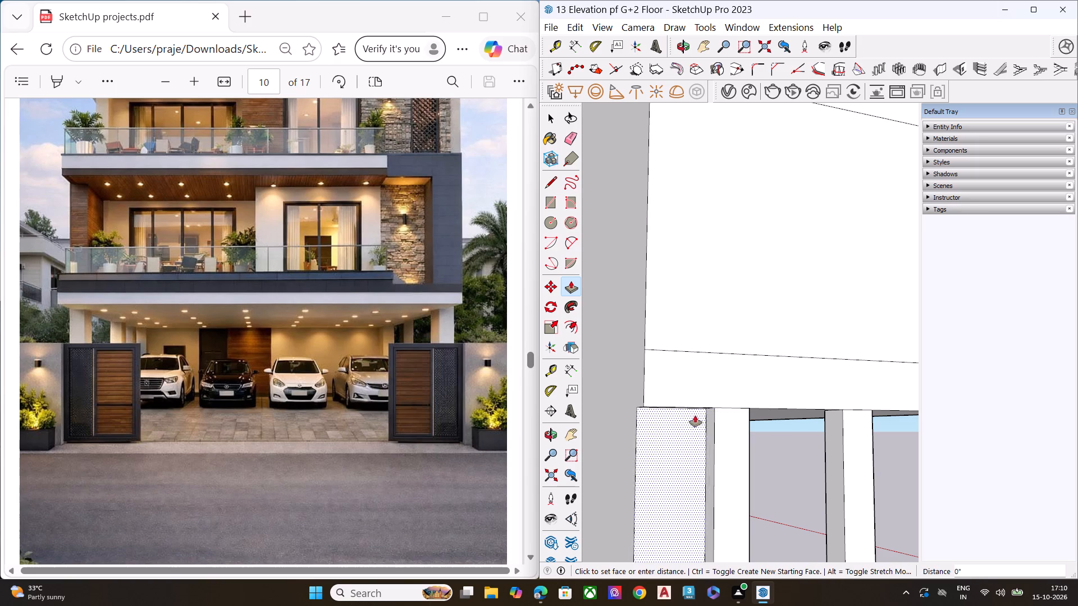
drag(695, 415, 654, 398)
key(space)
scroll(674, 408, down, 8)
scroll(751, 408, up, 2)
scroll(751, 408, down, 2)
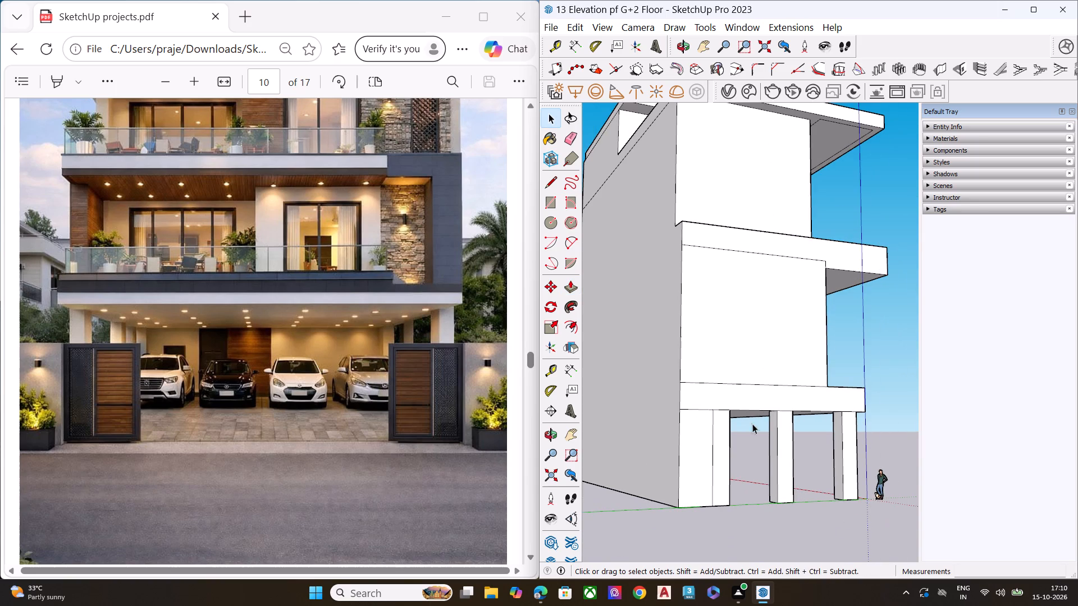
Push the middle column's rear face slightly forward to reduce the column's depth.
click(848, 557)
click(811, 529)
middle_drag(860, 473, 681, 478)
scroll(669, 462, up, 3)
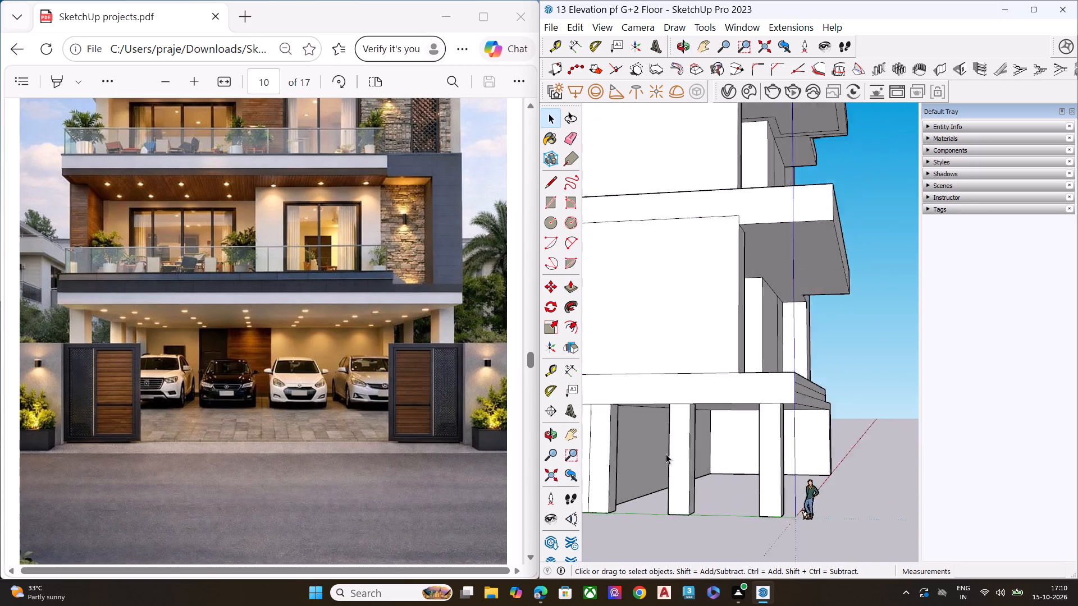
scroll(666, 454, up, 8)
scroll(700, 465, down, 3)
middle_drag(701, 479, 917, 514)
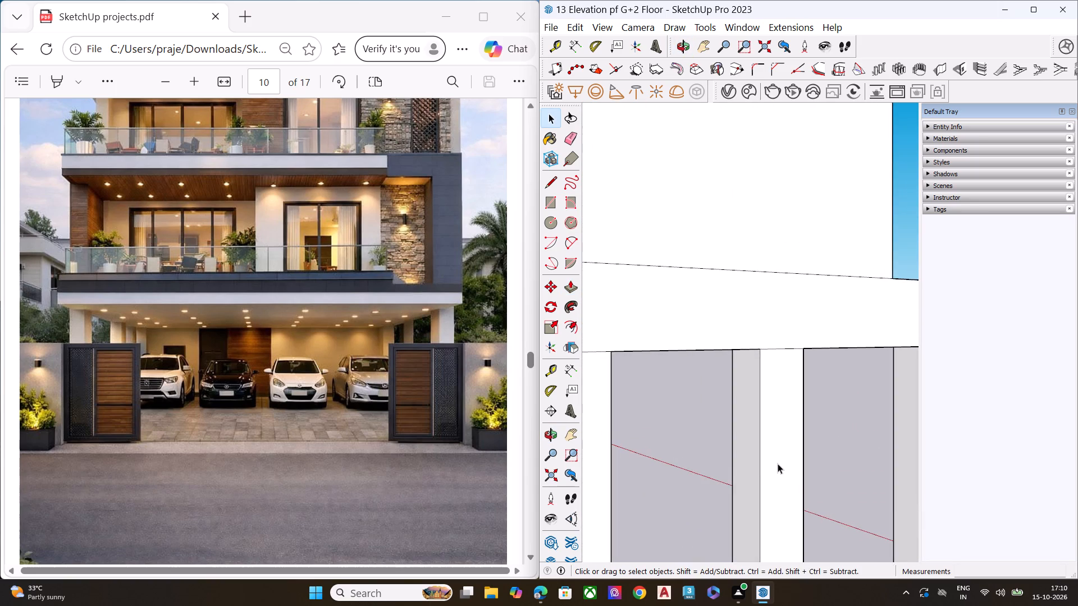
scroll(777, 463, up, 3)
click(742, 472)
key(p)
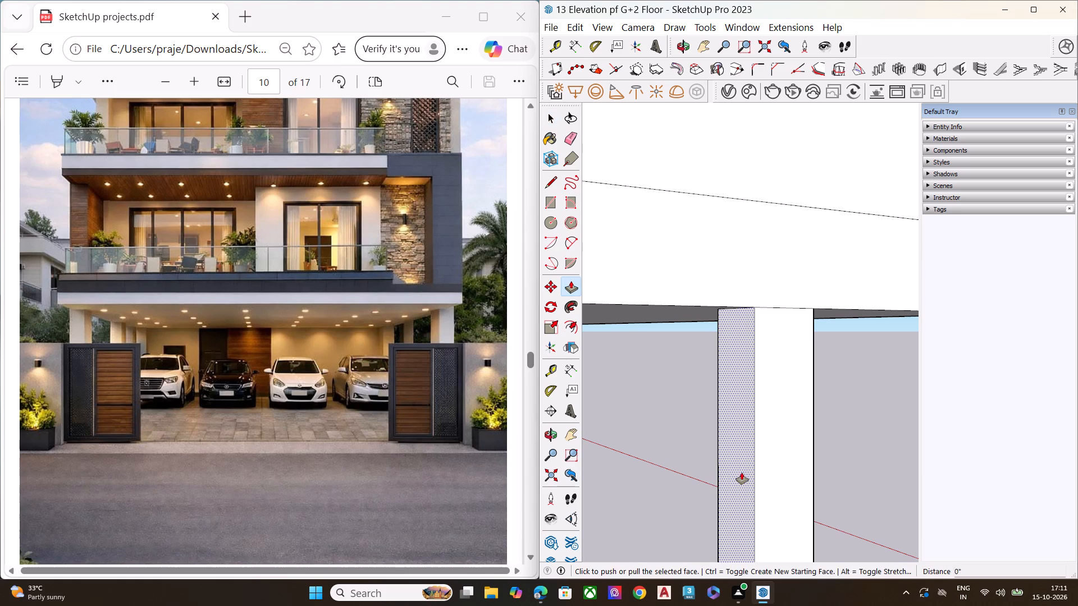
click(742, 472)
click(757, 467)
key(space)
click(673, 474)
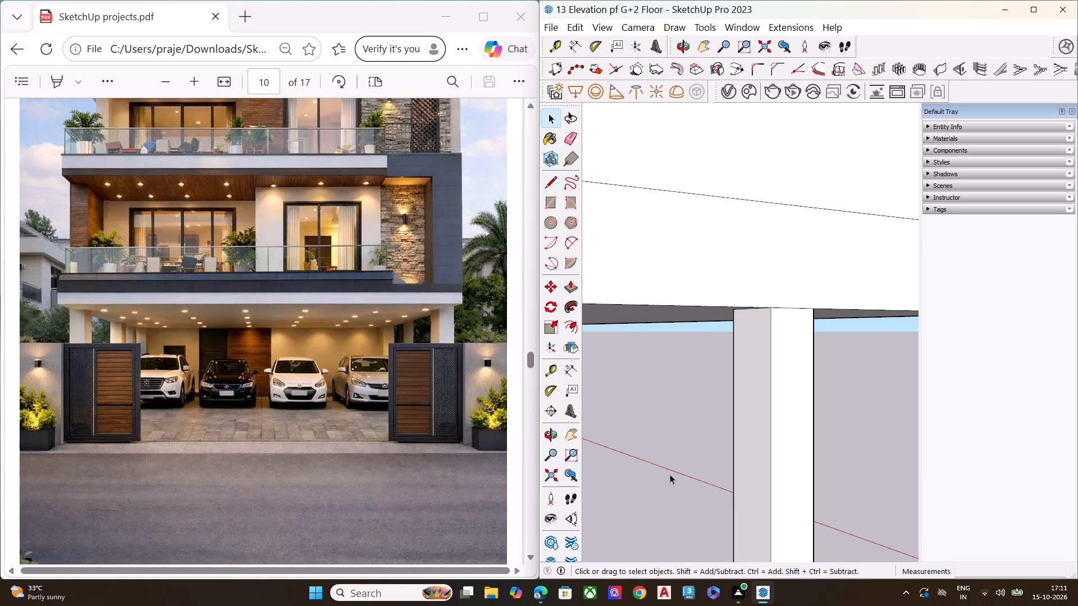
Push the corner column's rear face forward by about 8 7/16" to reduce its depth as well.
scroll(632, 470, down, 2)
scroll(625, 470, up, 1)
scroll(624, 470, down, 3)
scroll(739, 452, down, 5)
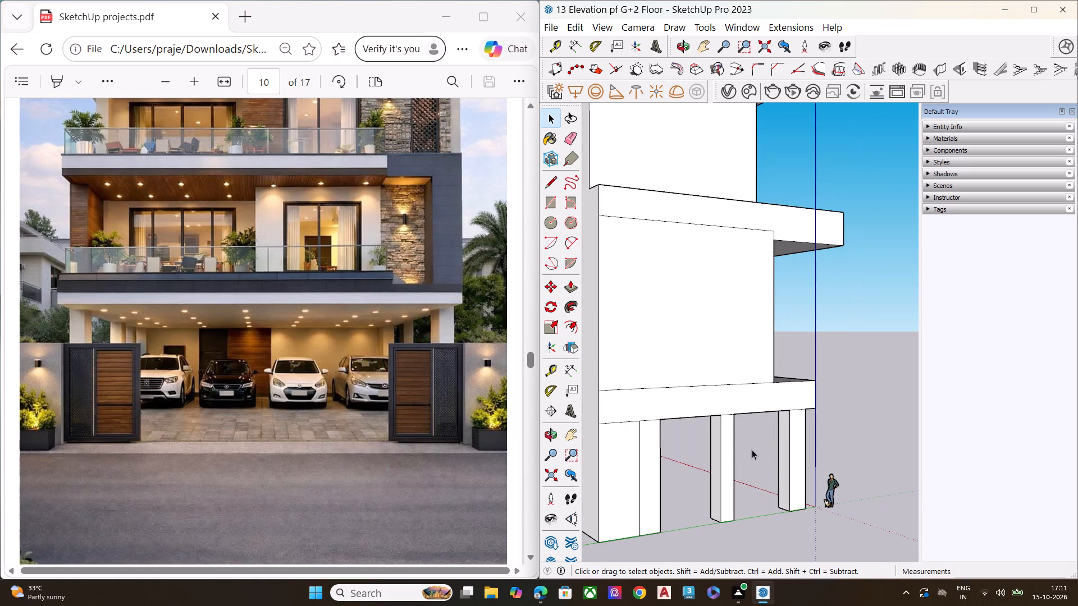
scroll(792, 433, up, 6)
click(781, 444)
click(776, 447)
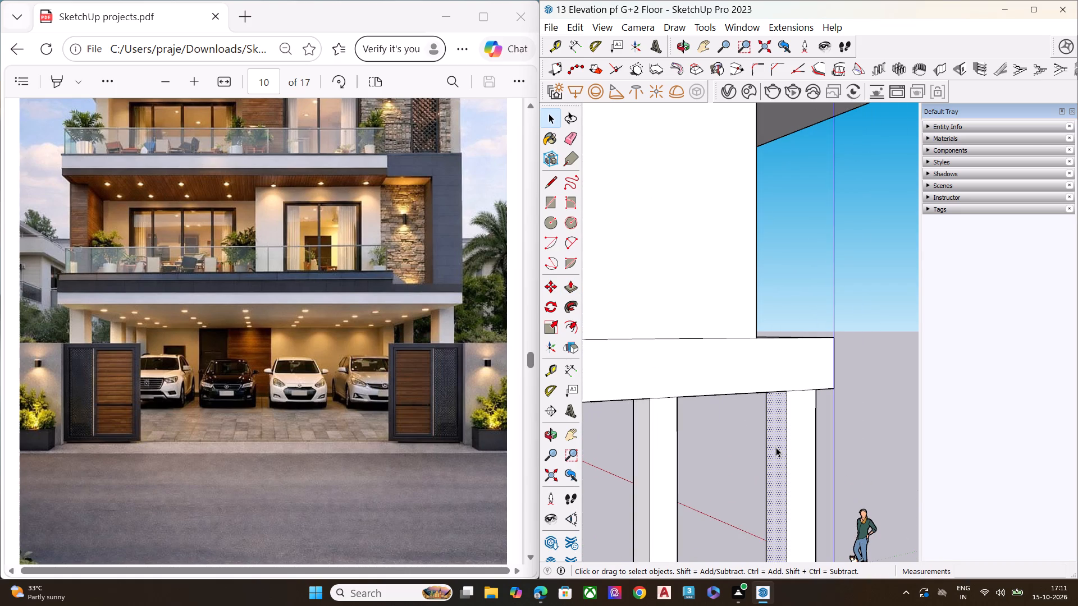
key(p)
click(776, 447)
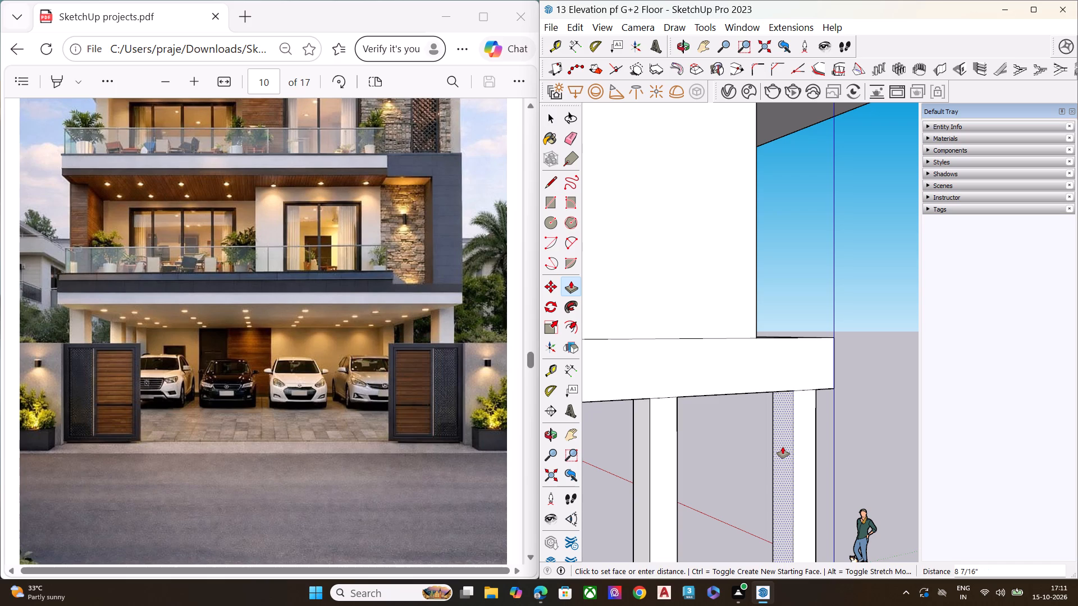
click(783, 447)
key(space)
click(890, 424)
Examine the parking columns and the whole house massing from the front and both sides against the reference elevation.
middle_drag(866, 454, 657, 462)
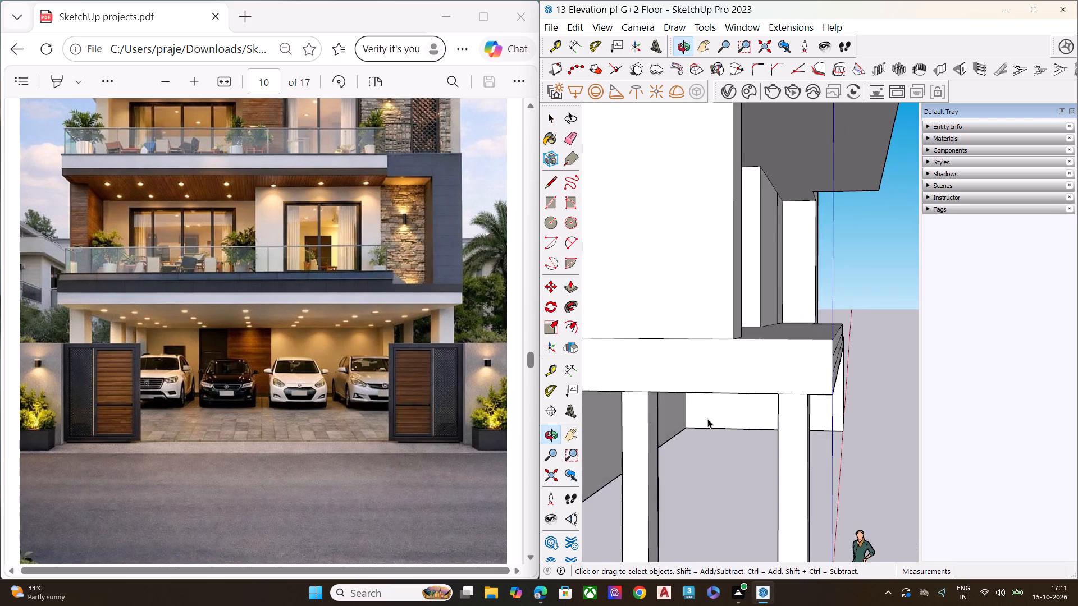
scroll(707, 419, down, 2)
scroll(707, 419, up, 1)
scroll(707, 419, down, 4)
scroll(707, 419, up, 1)
scroll(707, 419, down, 3)
middle_drag(780, 468, 600, 410)
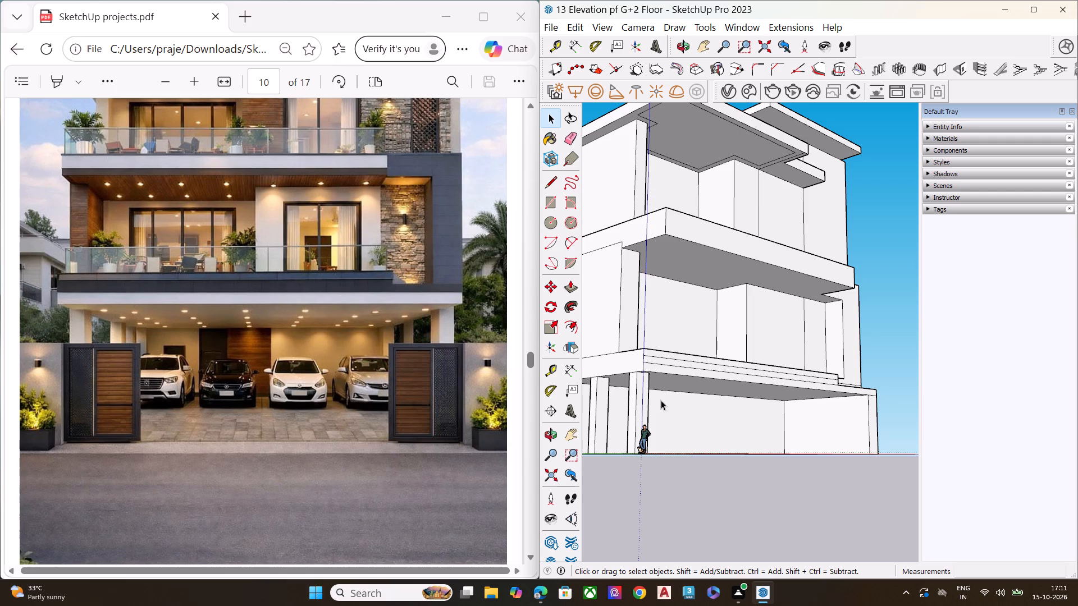
scroll(974, 362, down, 2)
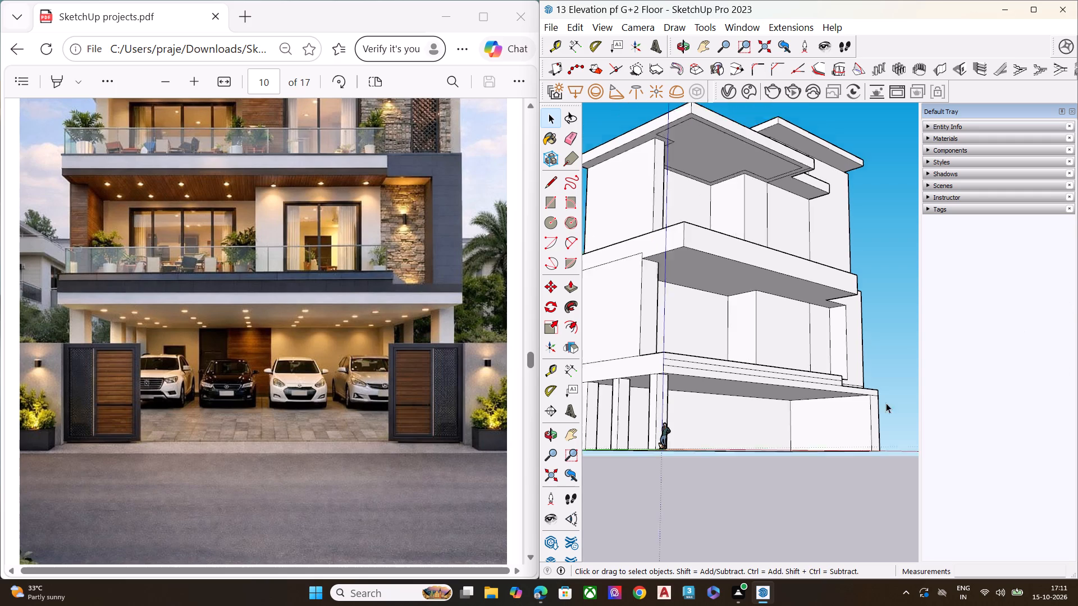
scroll(886, 403, down, 3)
middle_drag(819, 379, 774, 487)
click(784, 487)
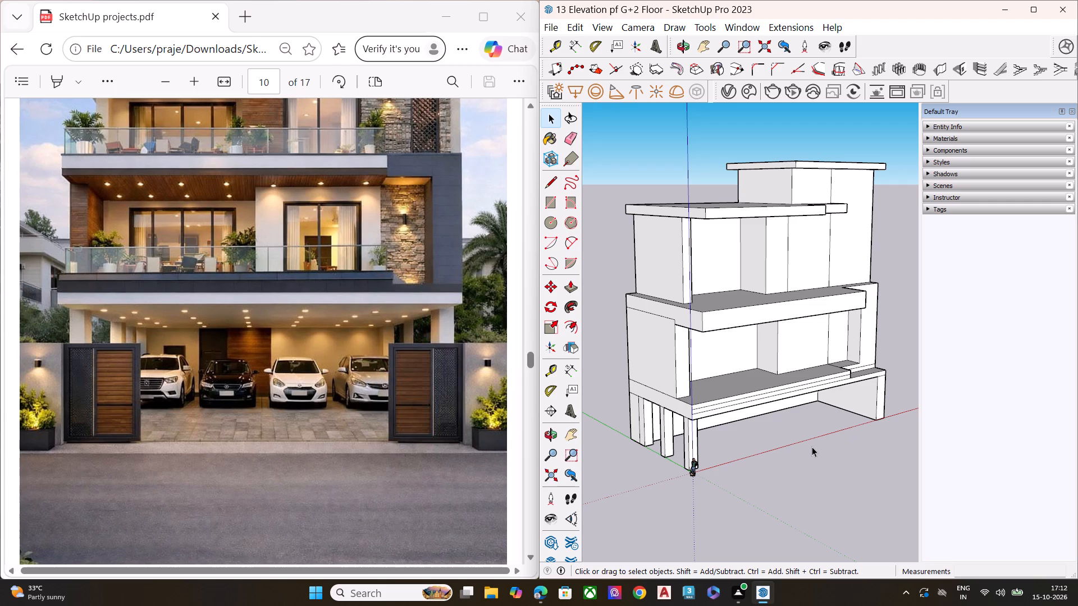
scroll(833, 466, down, 4)
middle_drag(834, 475, 728, 379)
scroll(749, 474, up, 2)
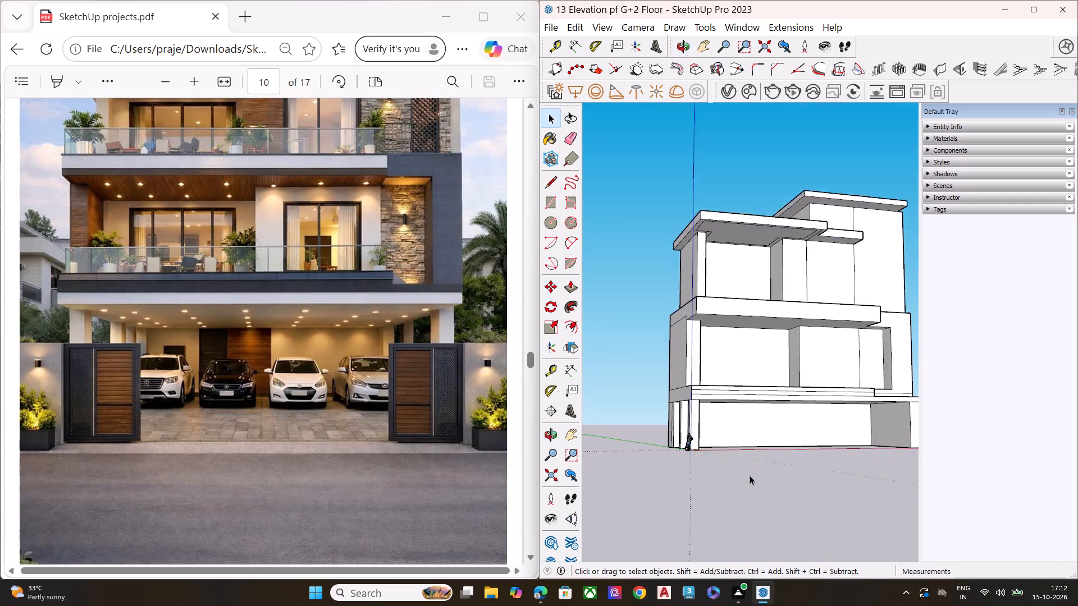
scroll(750, 475, up, 4)
key(space)
key(space)
key(space)
click(750, 476)
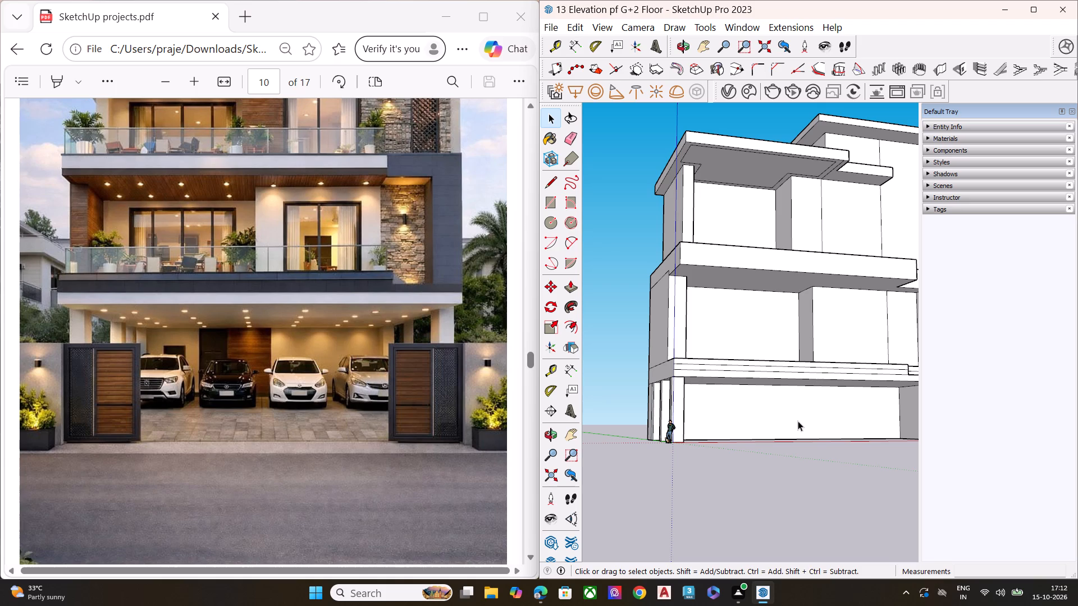
scroll(798, 421, down, 1)
scroll(534, 492, down, 5)
scroll(705, 353, down, 2)
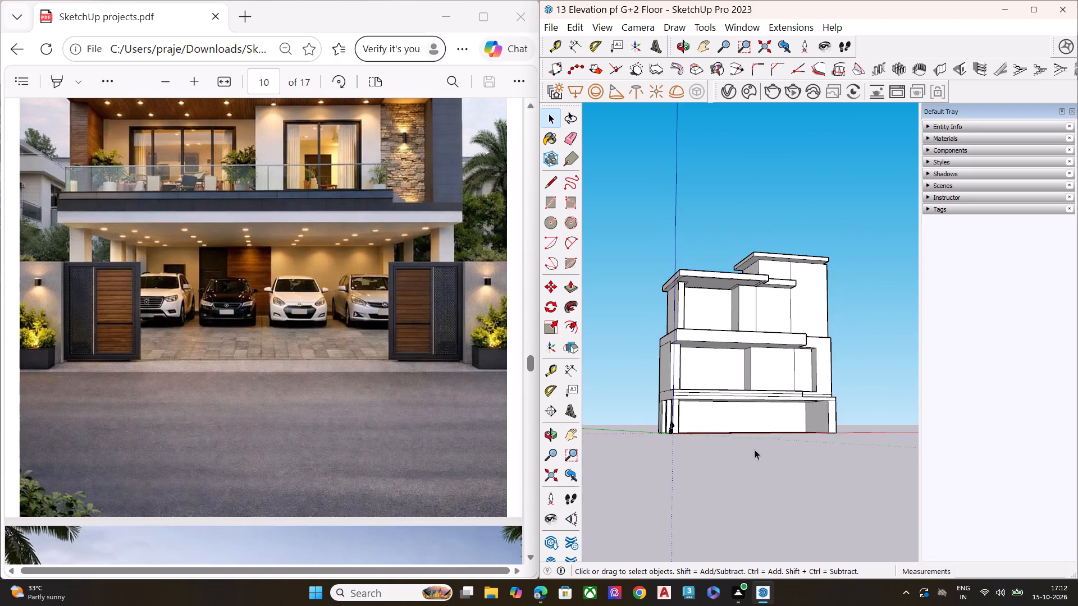
middle_drag(764, 448, 556, 508)
scroll(792, 326, up, 6)
scroll(387, 411, up, 4)
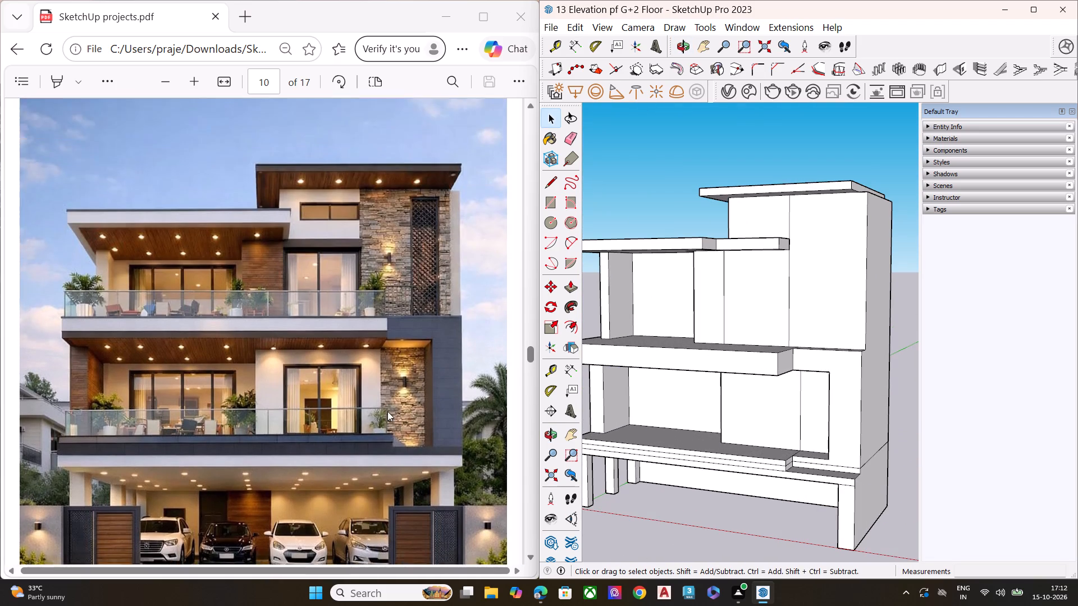
Review the house elevation reference once more and browse the following PDF images up to page 12.
scroll(387, 411, down, 2)
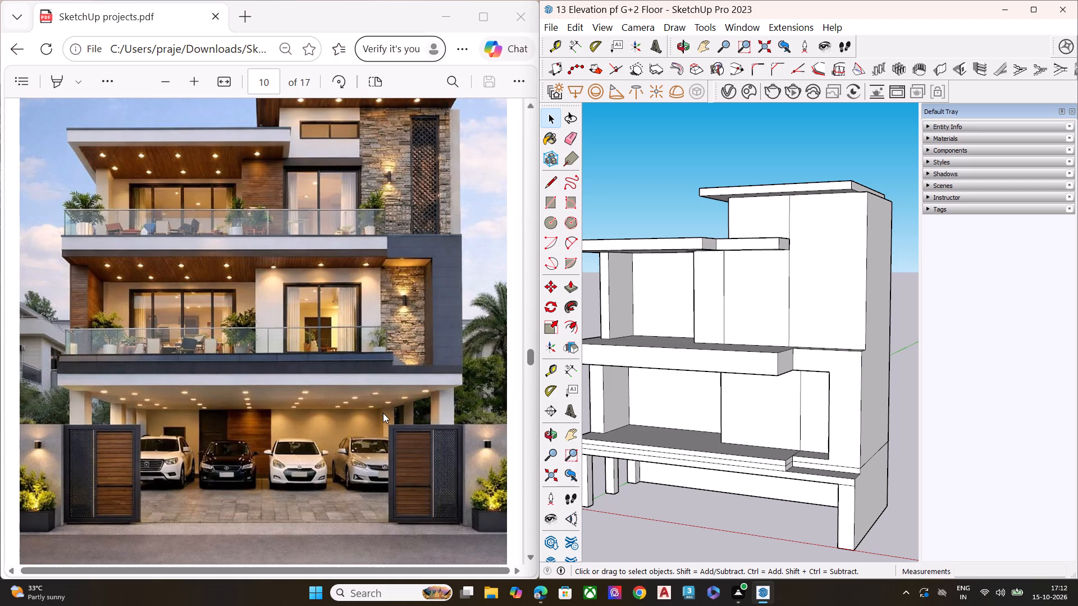
scroll(380, 370, down, 5)
scroll(674, 443, down, 3)
scroll(678, 445, up, 1)
scroll(679, 446, down, 3)
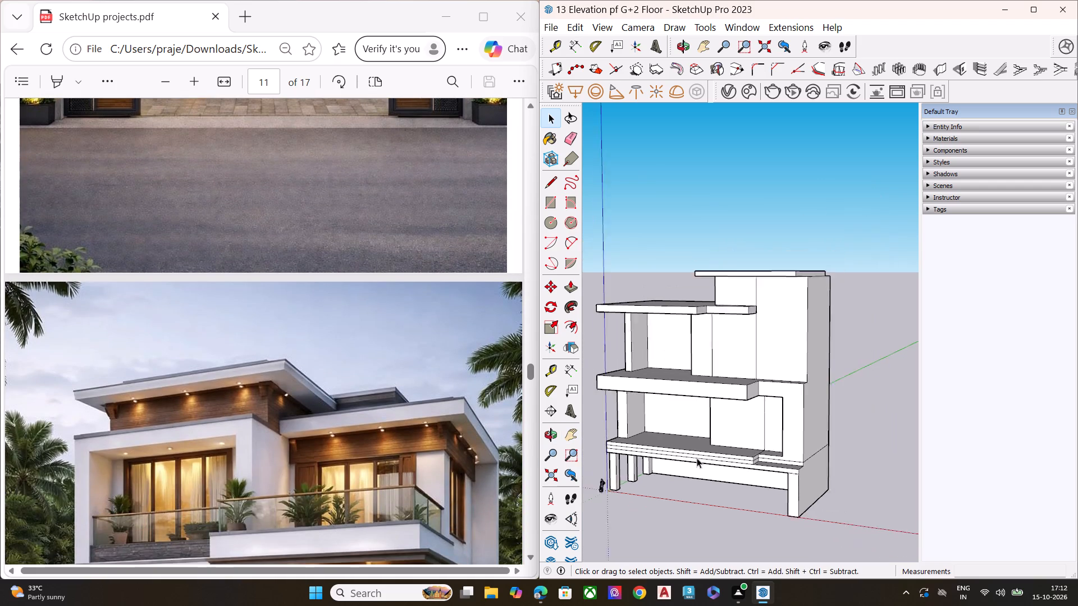
scroll(697, 458, down, 1)
scroll(419, 449, up, 7)
scroll(383, 444, down, 5)
scroll(383, 444, up, 1)
scroll(380, 446, down, 1)
scroll(380, 446, up, 1)
scroll(380, 446, down, 3)
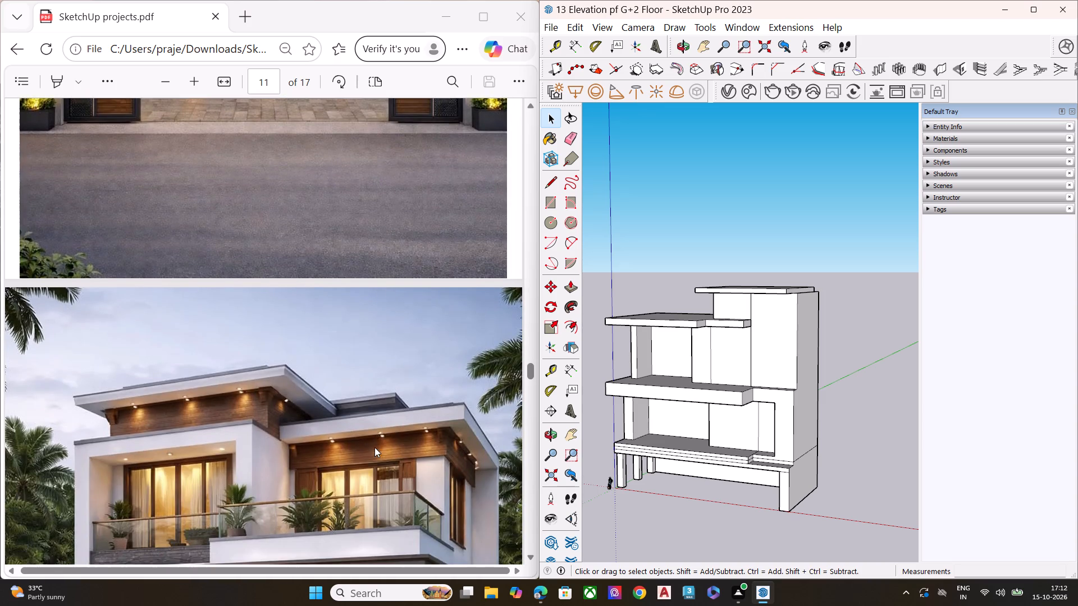
scroll(374, 447, down, 6)
scroll(373, 448, up, 1)
scroll(373, 448, down, 7)
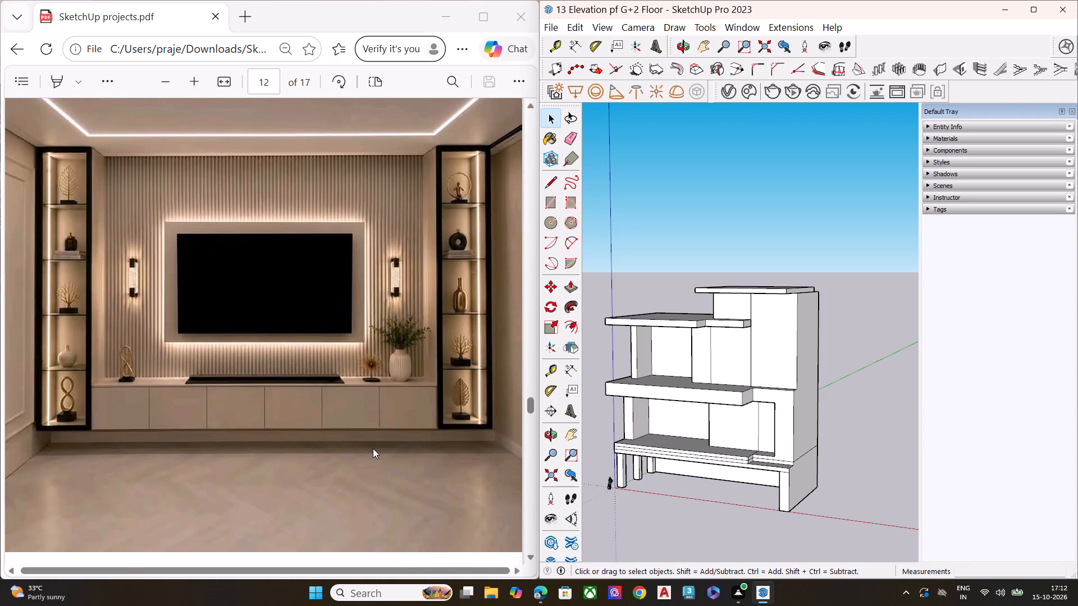
Browse the reference PDF back to page 7, then return to the three-storey house elevation on page 10.
scroll(373, 449, up, 6)
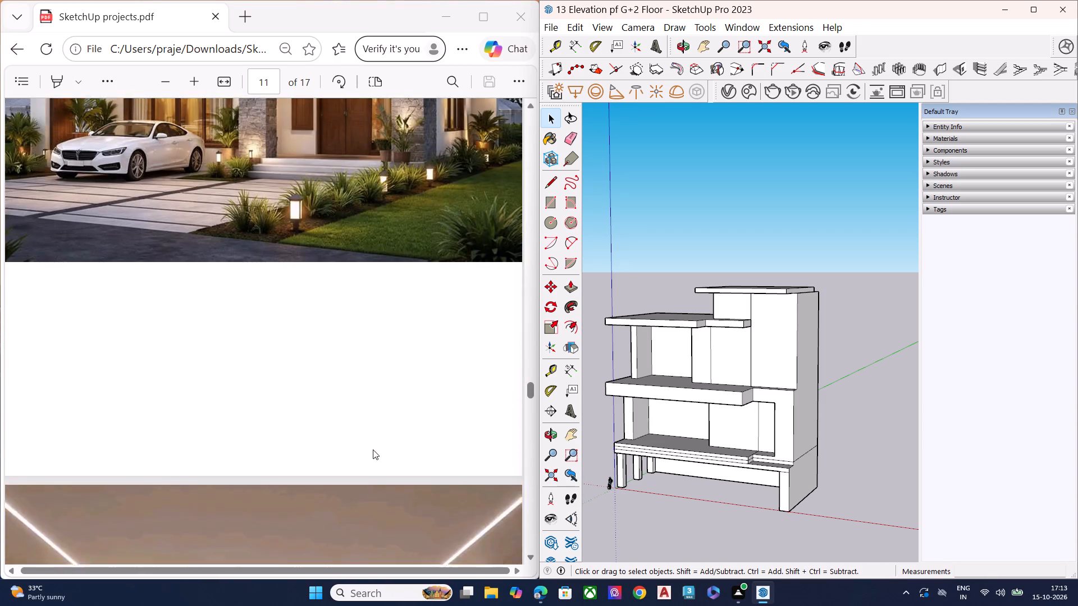
scroll(373, 449, up, 6)
scroll(373, 449, down, 3)
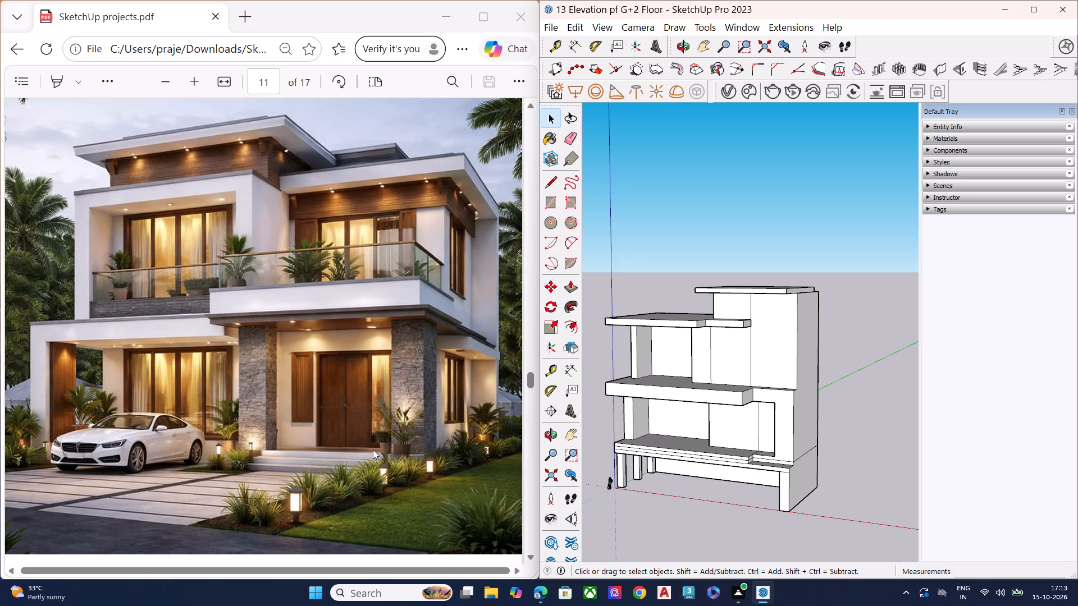
scroll(419, 451, down, 4)
scroll(400, 375, up, 4)
scroll(381, 374, down, 4)
scroll(380, 374, up, 5)
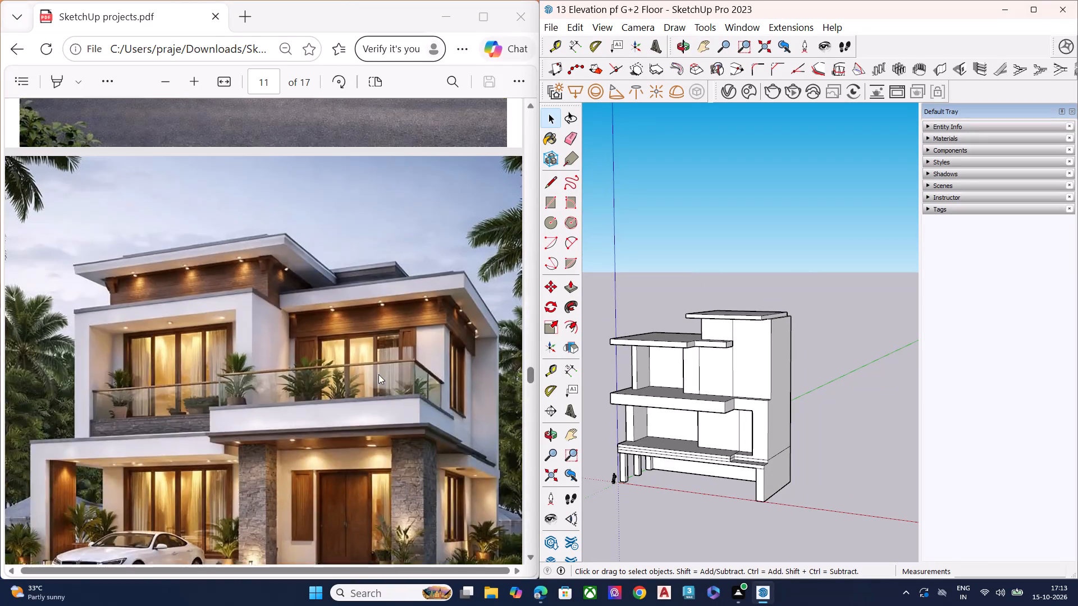
scroll(378, 374, up, 4)
scroll(368, 386, down, 1)
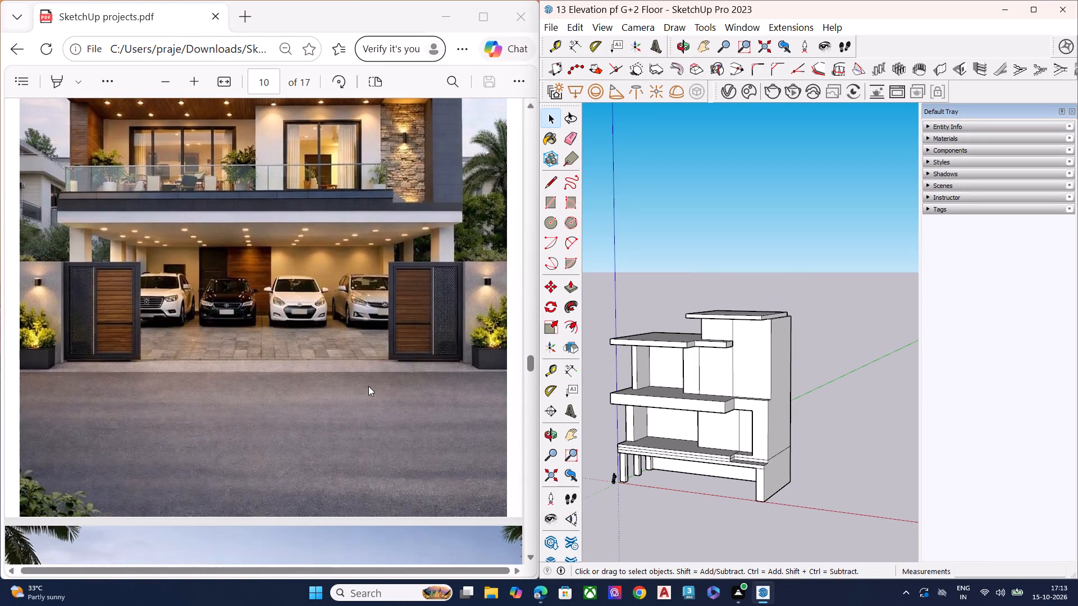
scroll(368, 387, up, 9)
scroll(315, 328, up, 5)
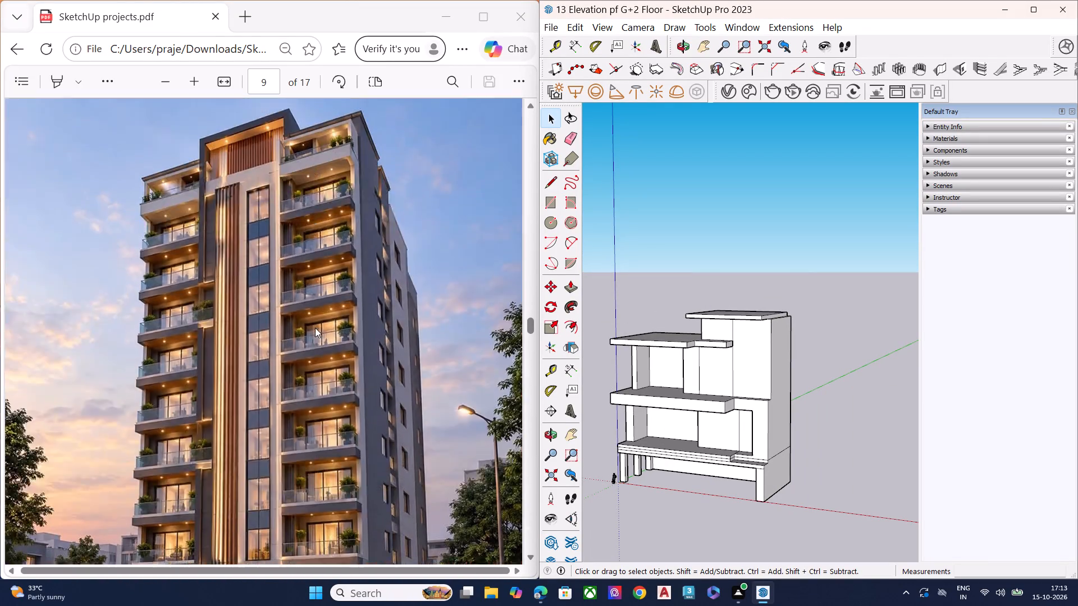
scroll(315, 328, up, 2)
scroll(313, 324, down, 1)
scroll(313, 323, up, 7)
scroll(313, 323, down, 3)
scroll(313, 323, up, 6)
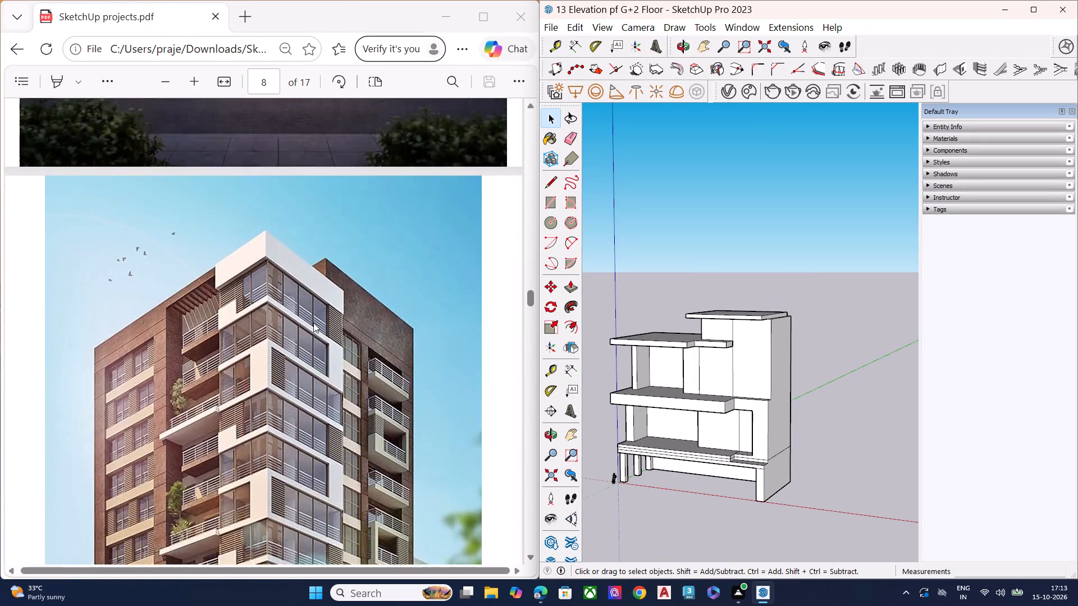
scroll(313, 323, up, 4)
scroll(310, 327, down, 1)
scroll(310, 330, up, 1)
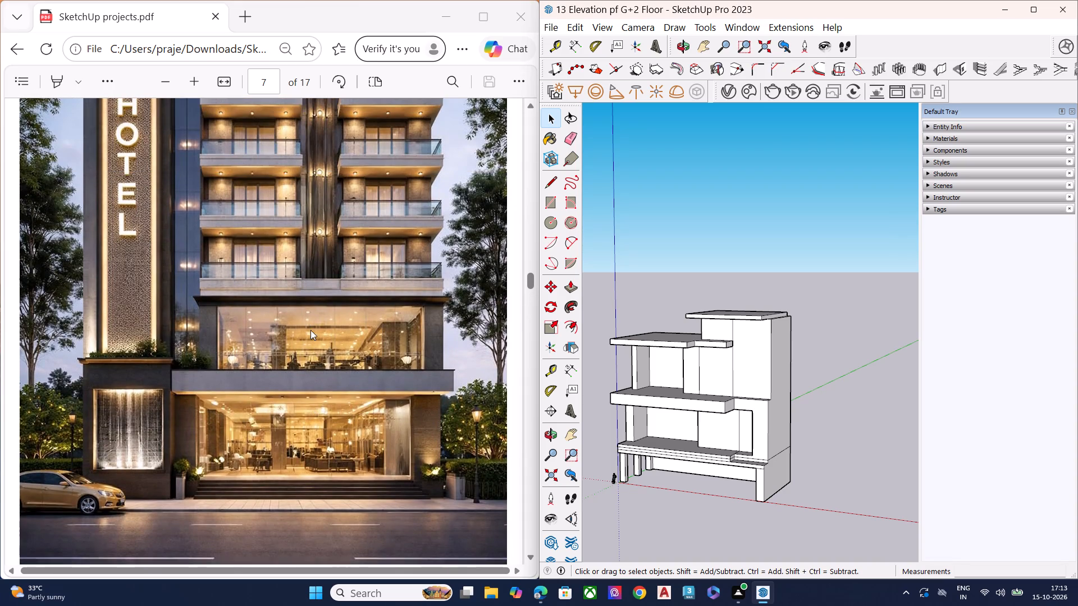
scroll(309, 337, down, 9)
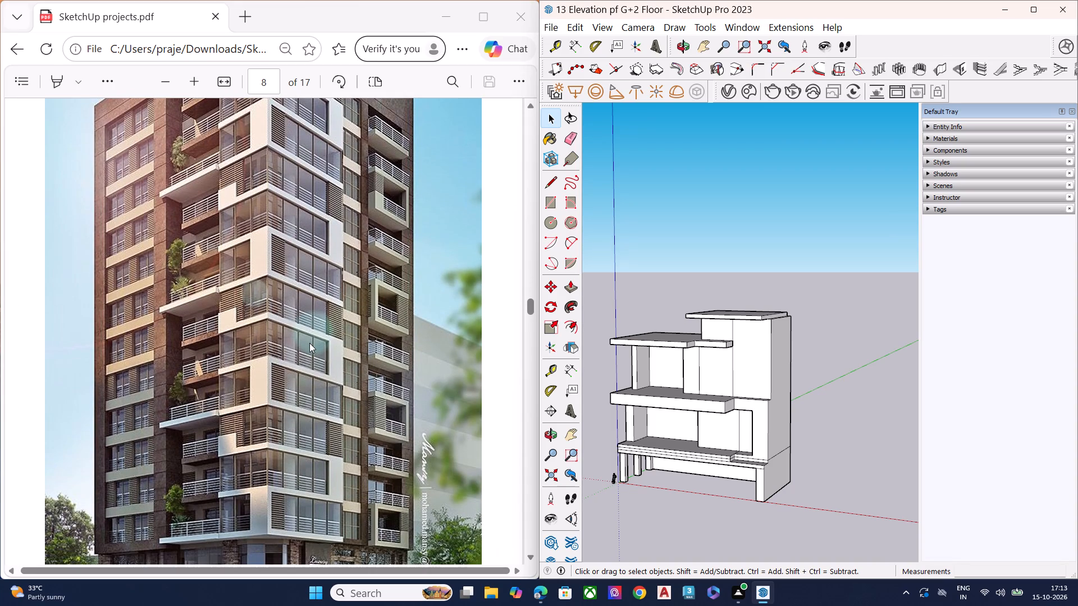
scroll(309, 343, down, 17)
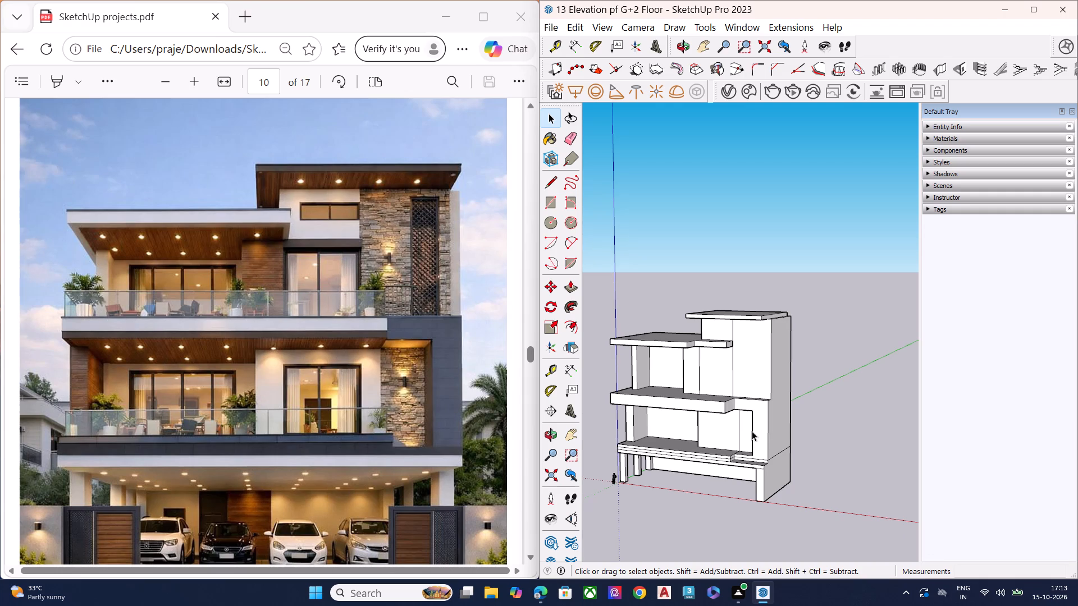
scroll(392, 394, down, 1)
Examine the house massing from the front, below and above against the reference elevation's slabs, balconies and parking level.
middle_drag(756, 397, 769, 334)
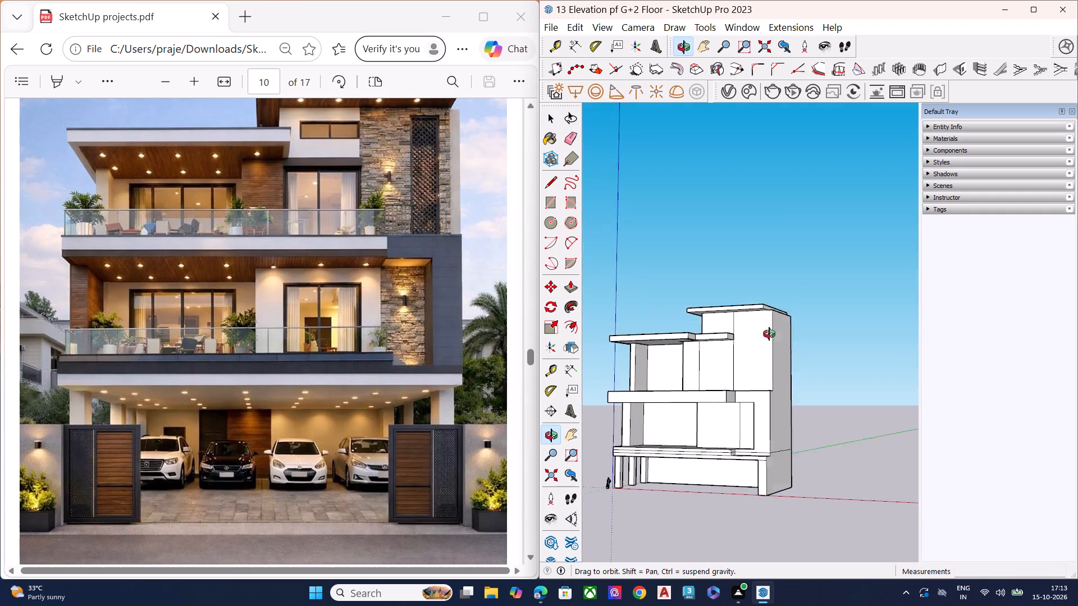
middle_drag(769, 334, 796, 296)
scroll(665, 356, up, 9)
scroll(670, 378, down, 9)
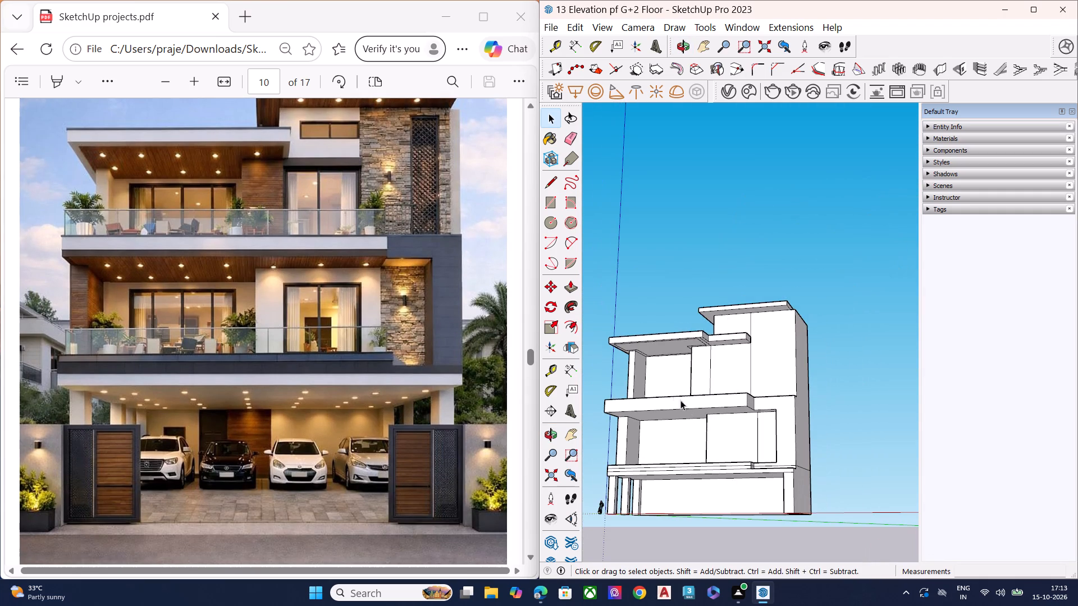
middle_drag(730, 469, 857, 544)
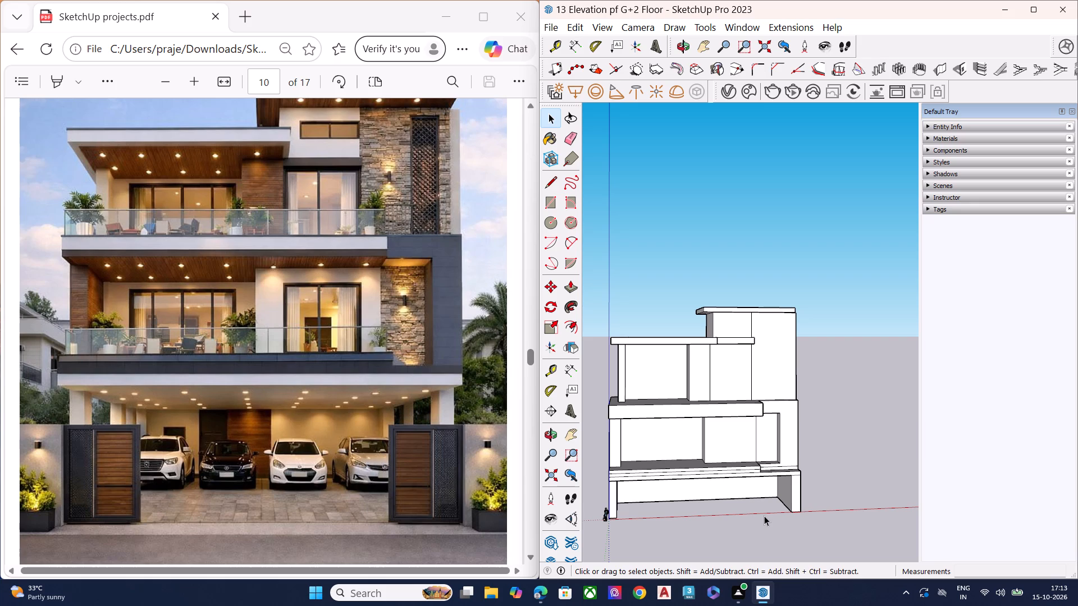
scroll(725, 446, down, 1)
scroll(695, 501, down, 2)
middle_drag(693, 507, 654, 395)
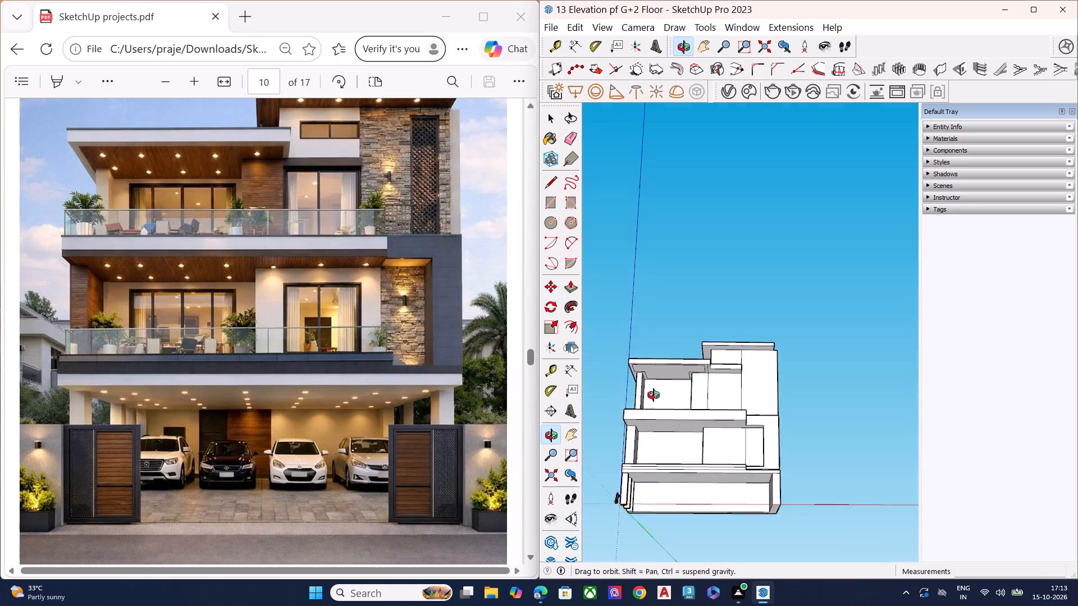
middle_drag(654, 395, 661, 348)
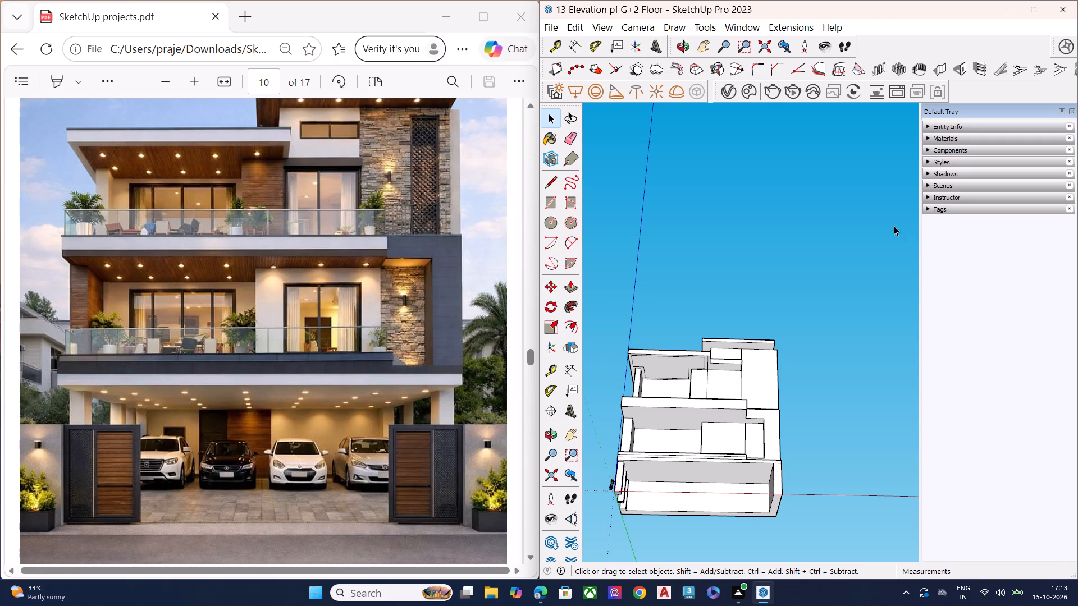
scroll(608, 347, down, 1)
scroll(659, 416, down, 2)
middle_drag(695, 430, 681, 358)
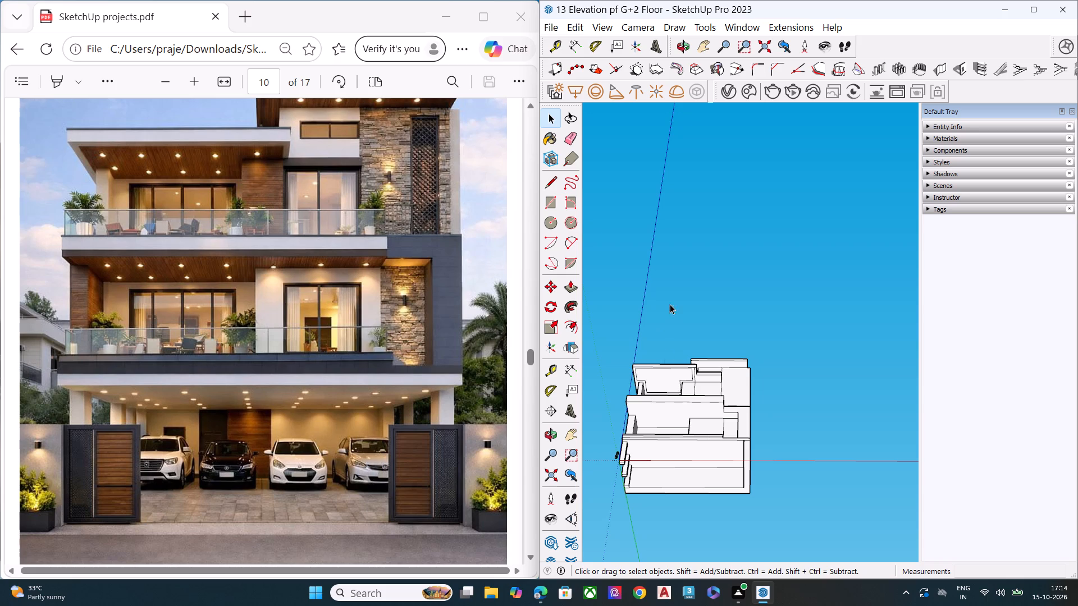
middle_drag(696, 339, 712, 536)
scroll(711, 524, up, 2)
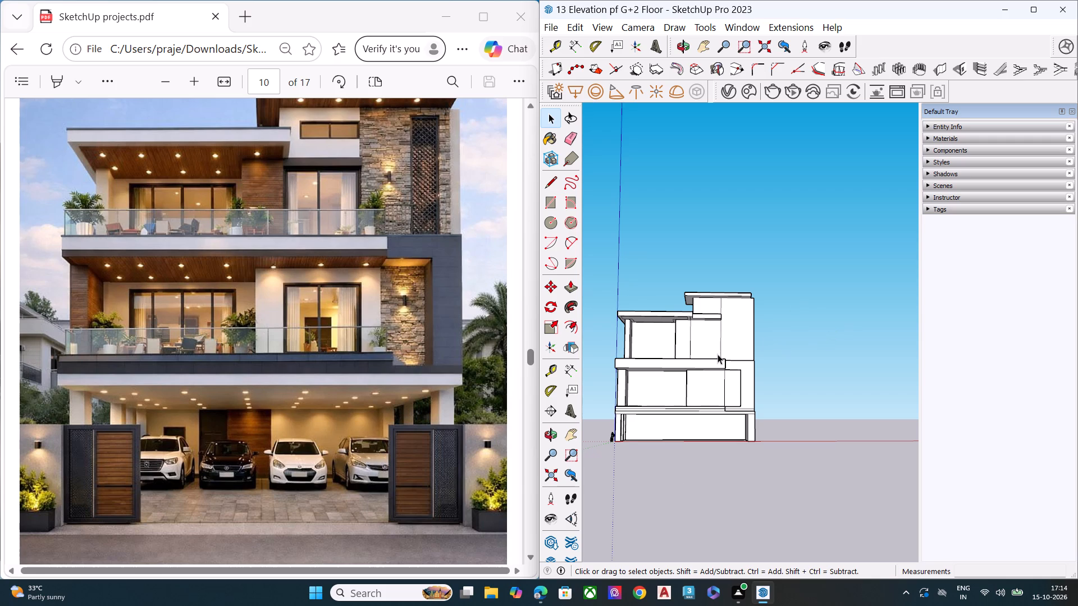
middle_drag(723, 355, 672, 460)
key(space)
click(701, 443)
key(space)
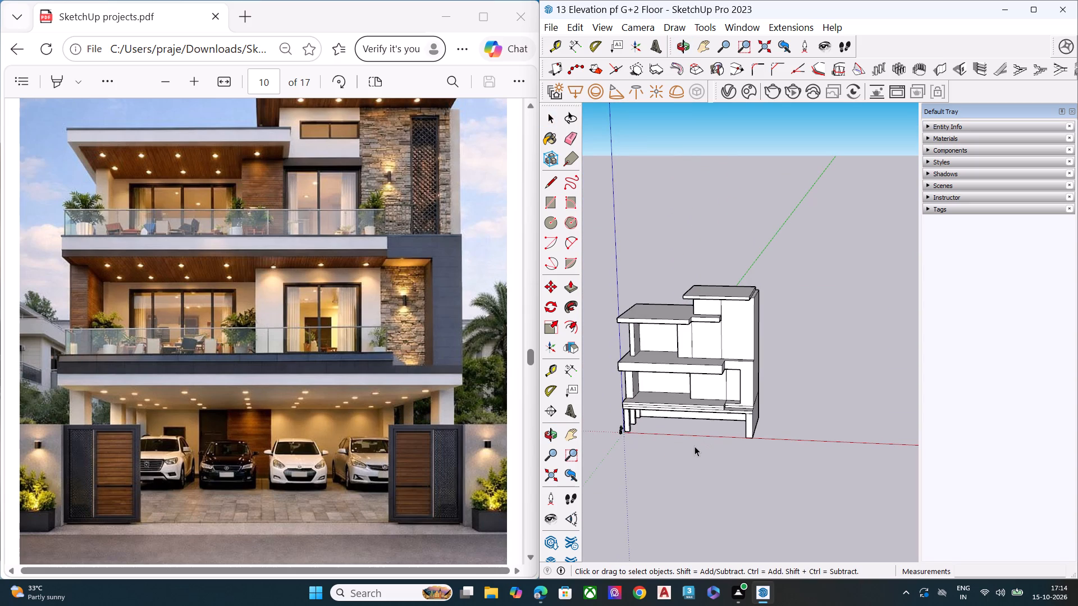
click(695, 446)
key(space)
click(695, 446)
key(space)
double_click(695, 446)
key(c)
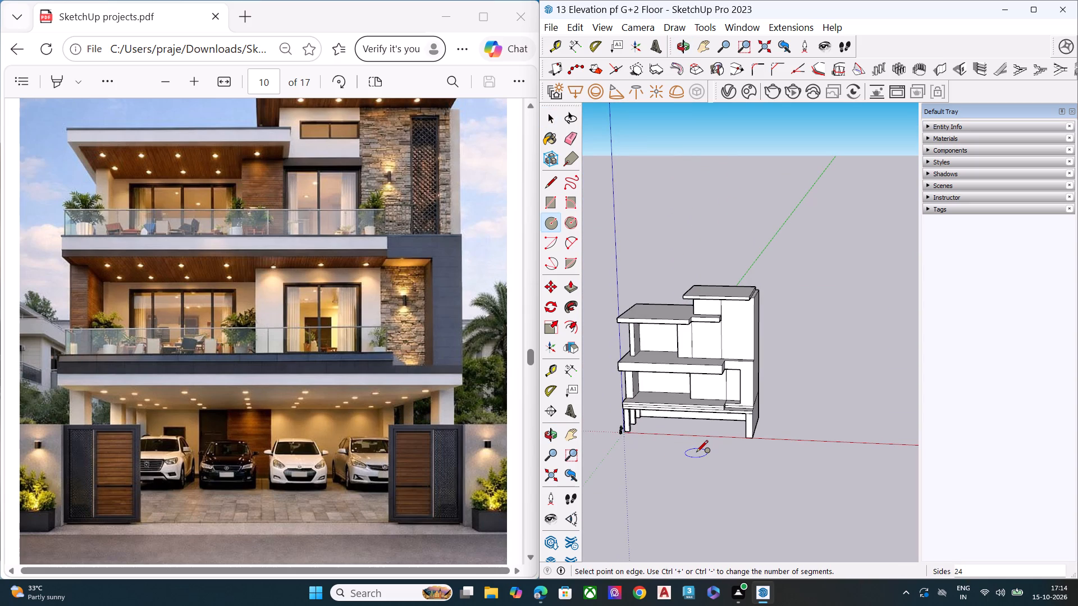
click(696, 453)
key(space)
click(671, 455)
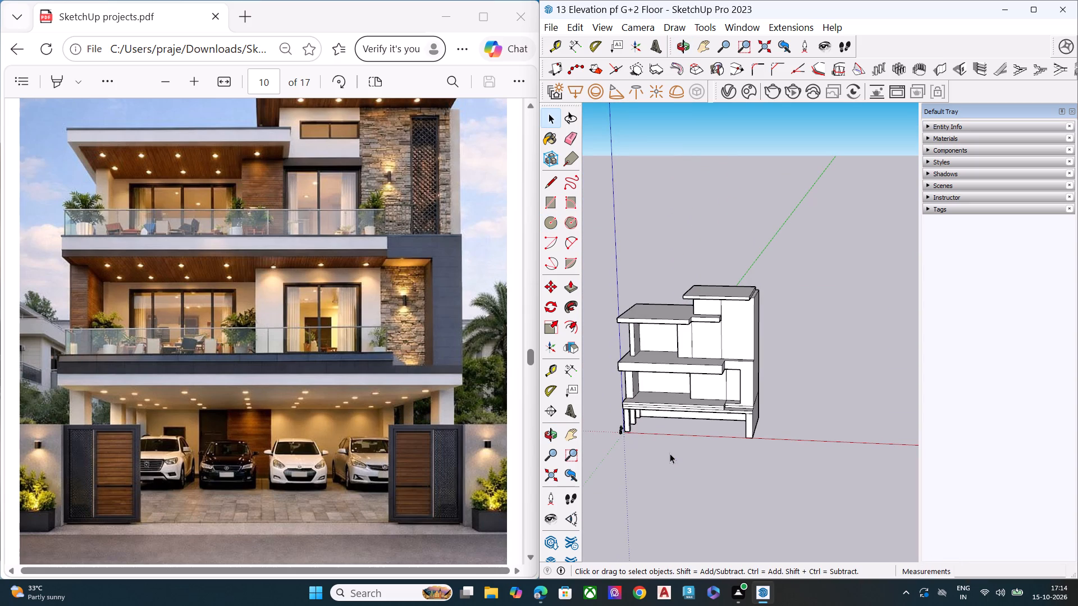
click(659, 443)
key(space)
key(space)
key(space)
Examine the balcony slabs, their undersides and the parking columns from low and corner views against the reference.
middle_drag(689, 365, 596, 309)
scroll(669, 329, up, 6)
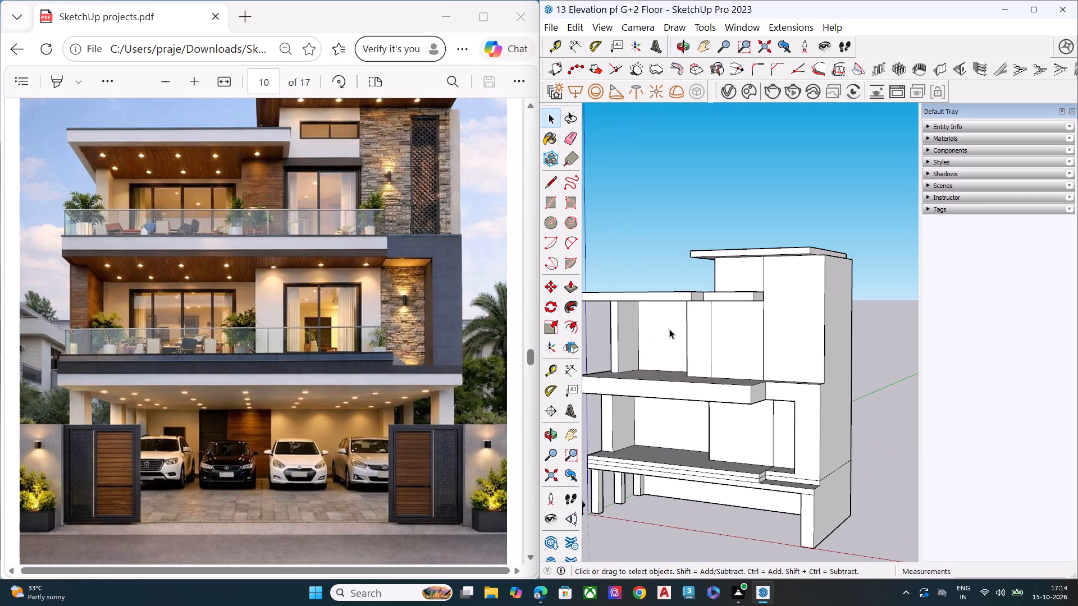
middle_drag(669, 322, 703, 228)
scroll(721, 215, up, 1)
scroll(746, 255, down, 10)
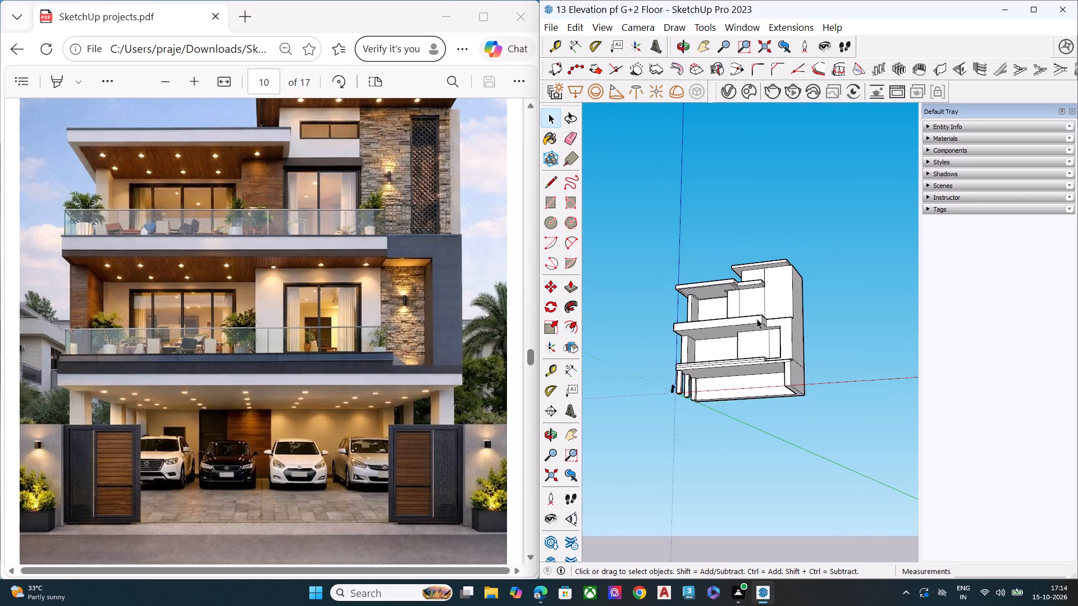
scroll(684, 375, up, 10)
scroll(707, 345, down, 5)
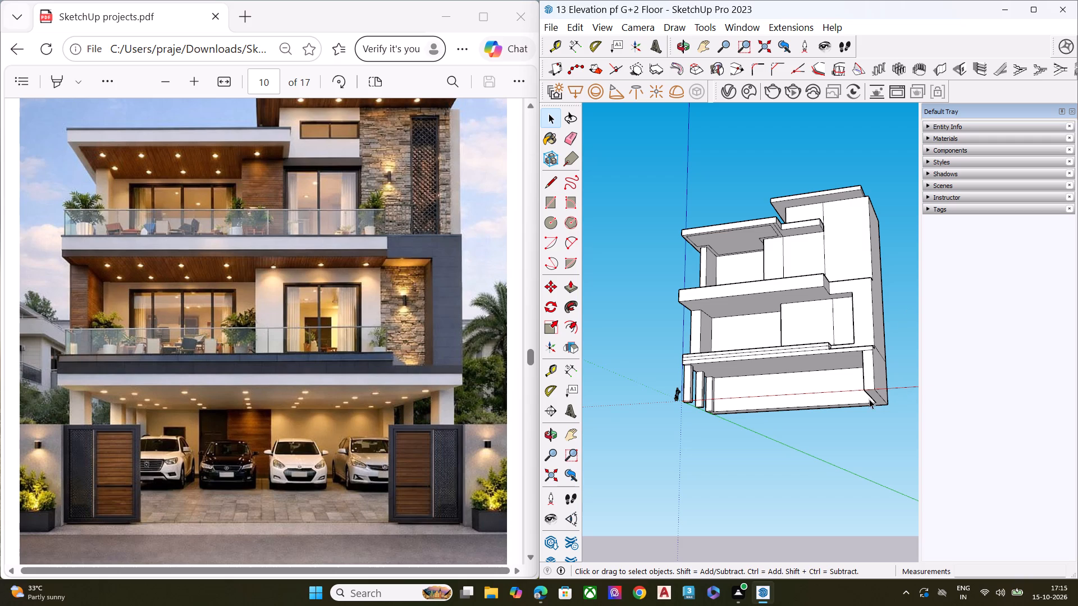
middle_drag(869, 399, 694, 506)
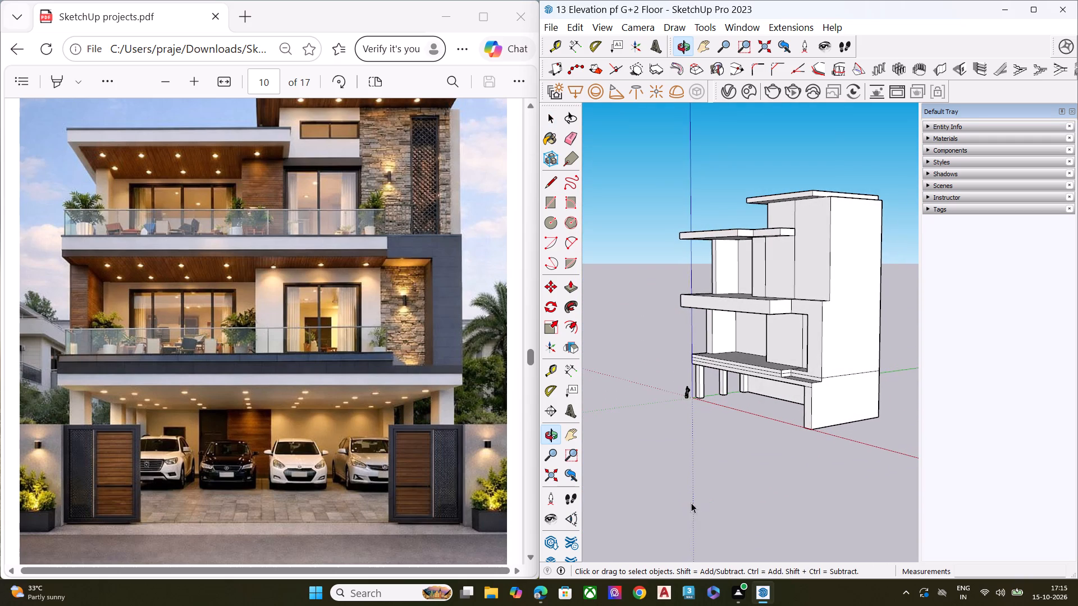
Scale the upper band on the front edge of the slab above the parking to a slightly smaller height.
scroll(702, 377, up, 9)
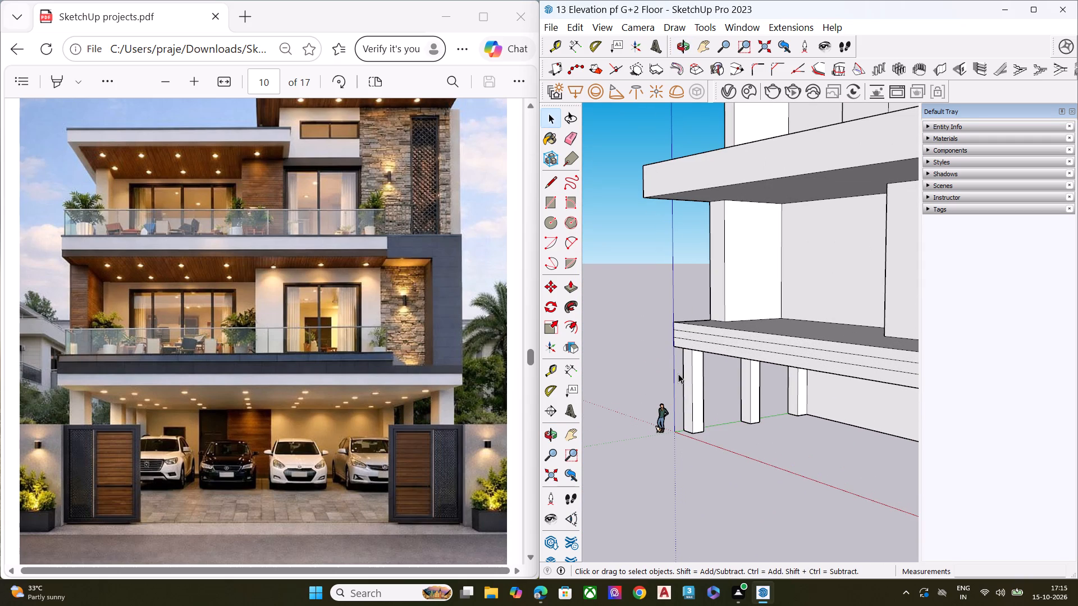
scroll(761, 330, up, 1)
scroll(761, 330, down, 1)
scroll(761, 330, up, 3)
triple_click(761, 339)
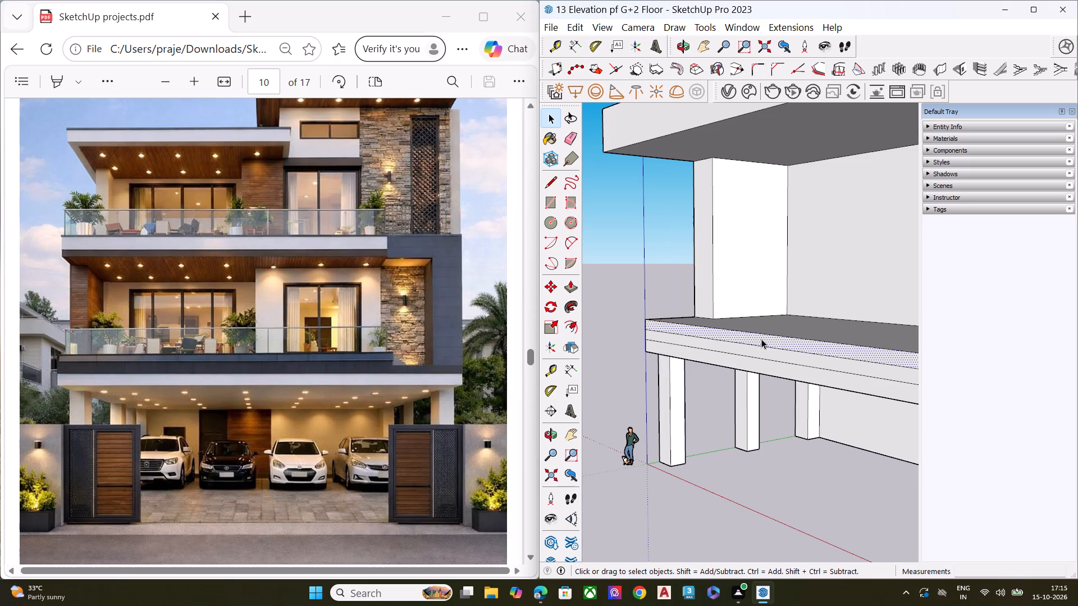
double_click(761, 339)
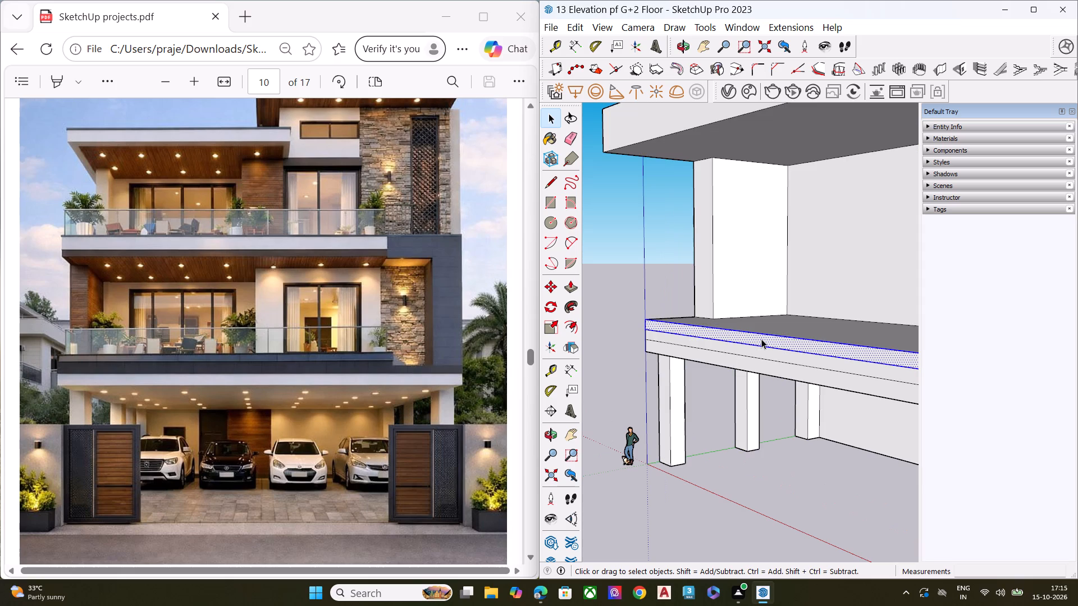
key(s)
click(794, 351)
click(794, 348)
key(space)
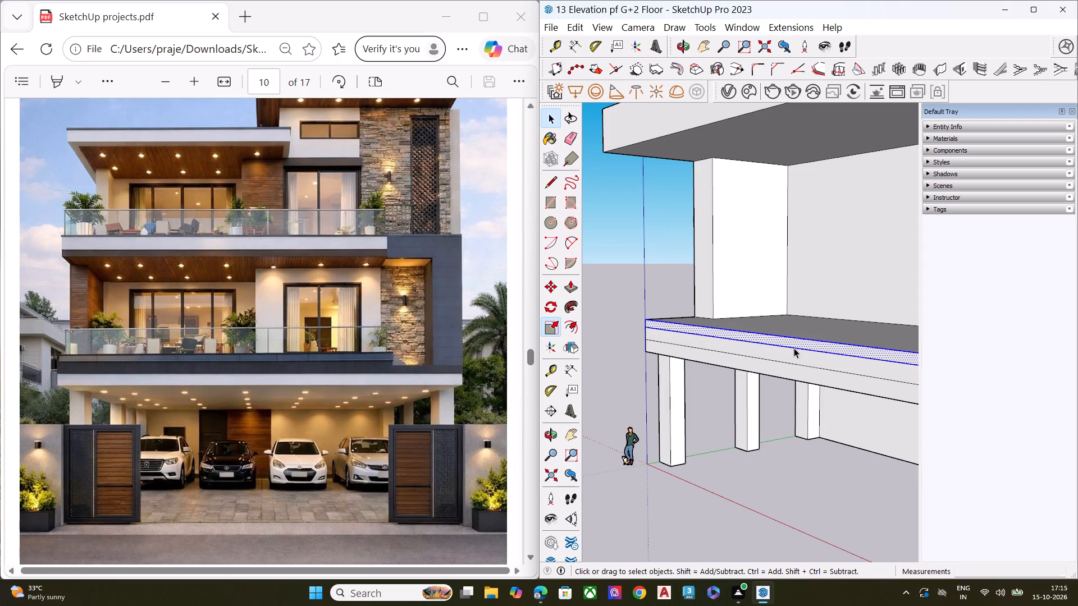
click(730, 468)
Examine the slab edge above the parking and the overall massing from the front, underside and corner against the reference.
scroll(654, 302, down, 7)
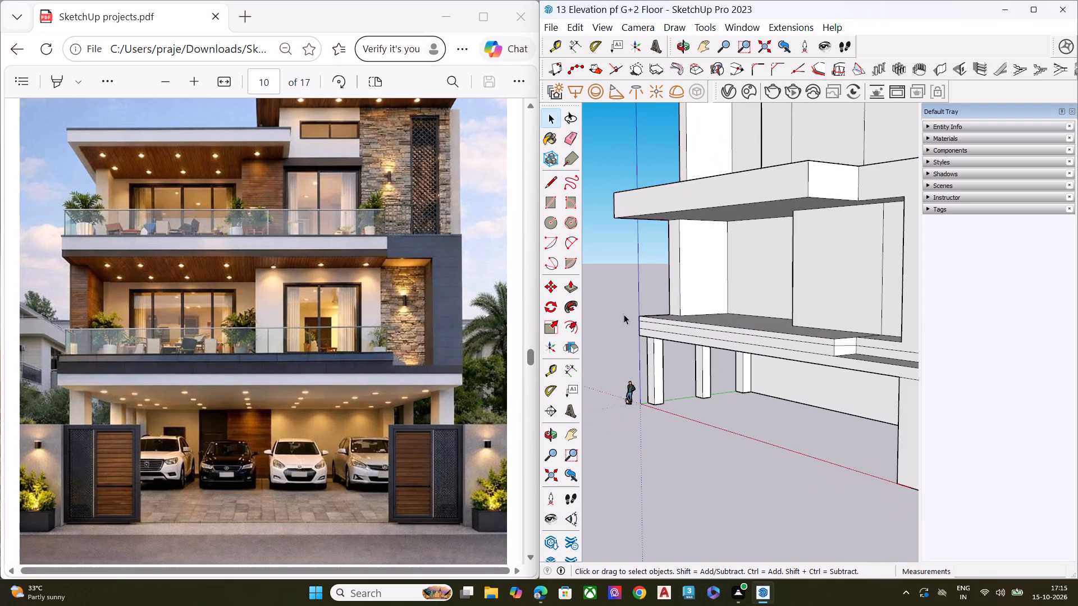
middle_drag(704, 356, 821, 339)
scroll(823, 339, down, 1)
scroll(715, 352, down, 5)
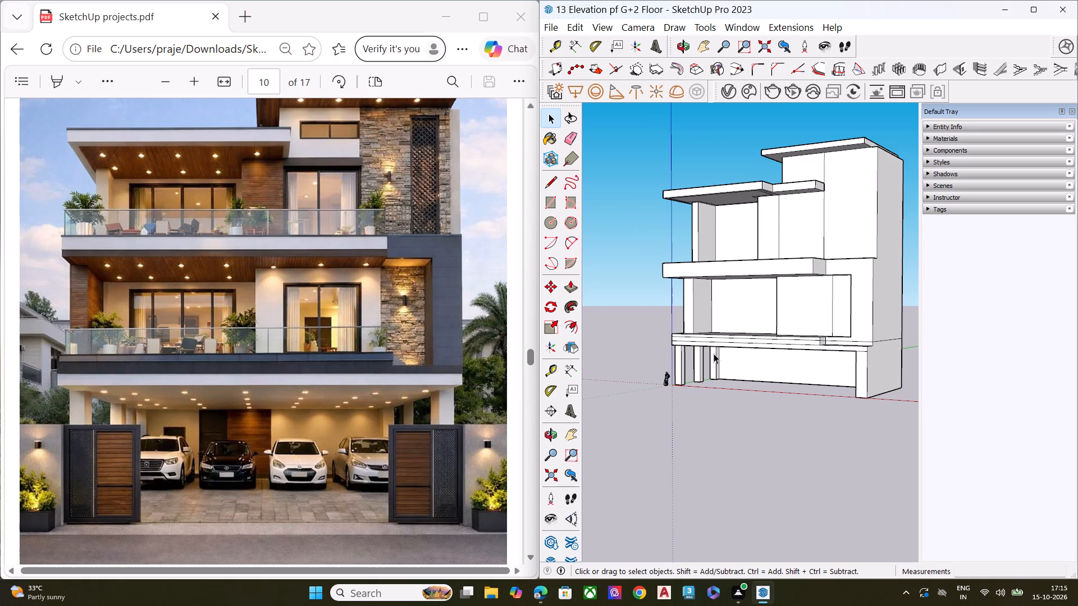
scroll(593, 329, down, 5)
middle_drag(741, 366, 750, 271)
scroll(747, 284, up, 2)
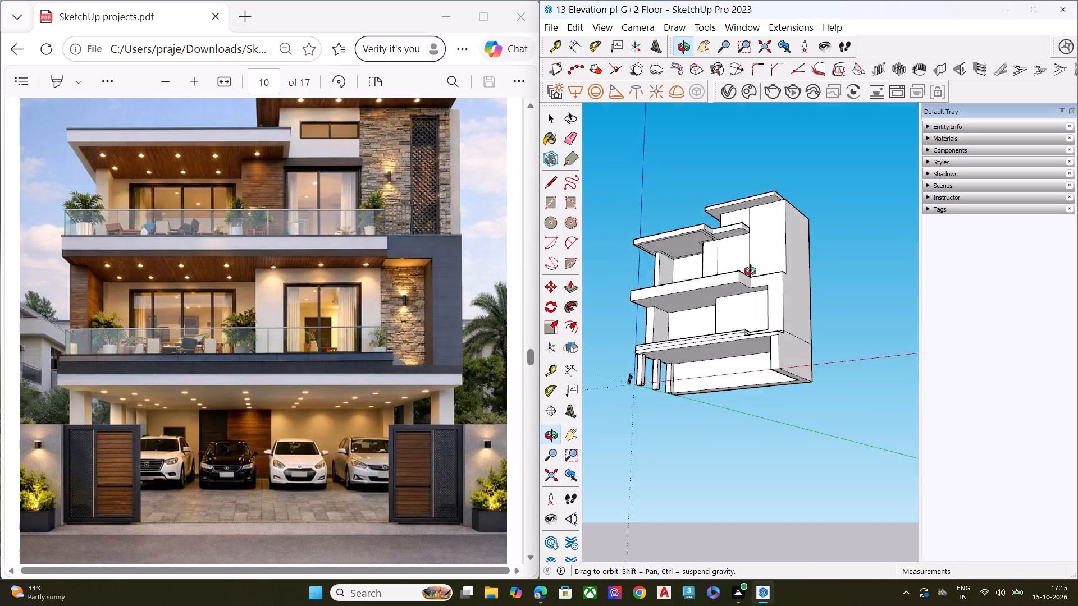
middle_drag(750, 271, 758, 255)
scroll(750, 271, up, 5)
scroll(741, 288, down, 1)
scroll(730, 343, down, 1)
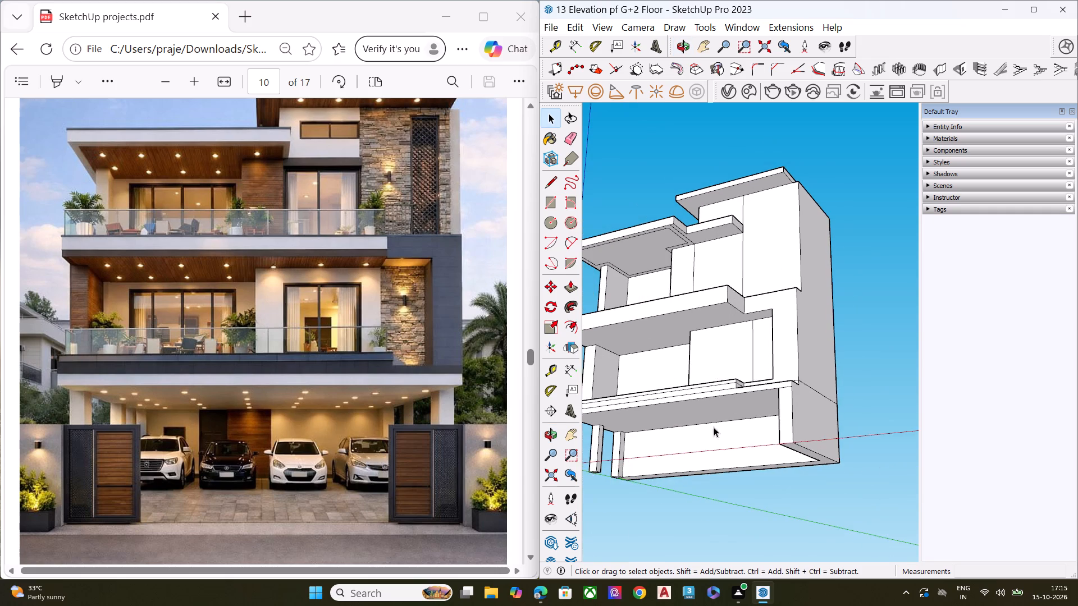
middle_drag(707, 436, 693, 463)
middle_drag(727, 245, 708, 382)
scroll(708, 382, up, 6)
scroll(710, 262, down, 8)
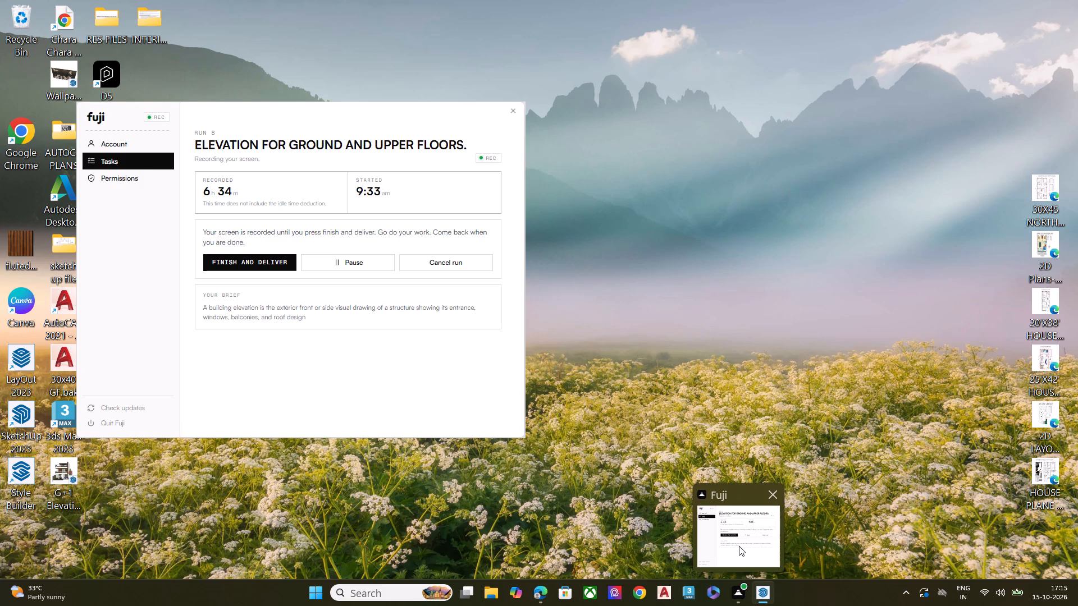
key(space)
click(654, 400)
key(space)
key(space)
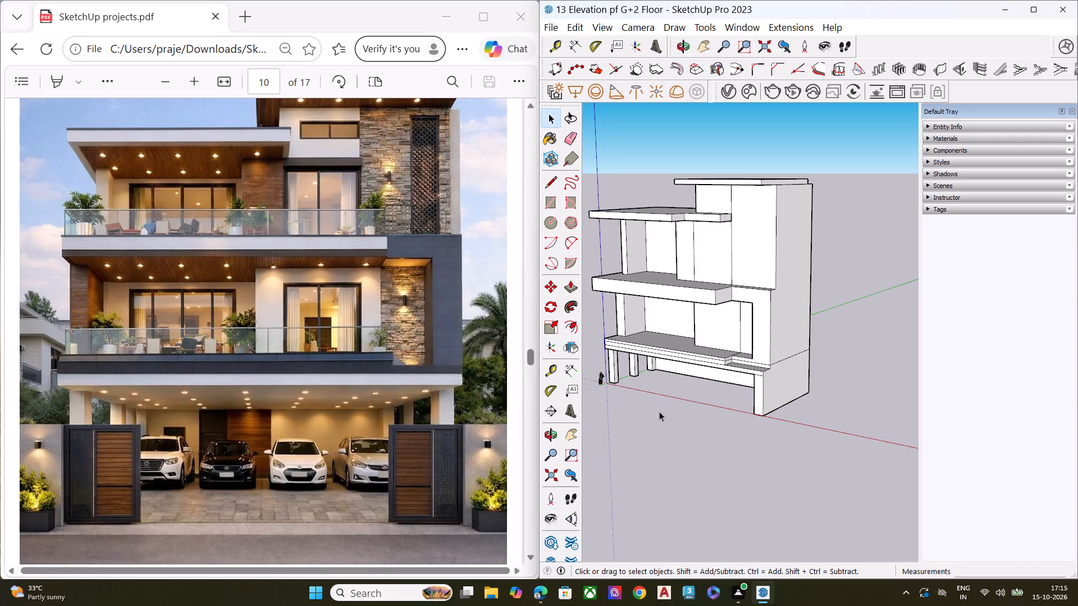
Examine the facade from low, front and raised views, including the underside face of the upper balcony's roof slab, against the reference.
key(space)
key(space)
key(space)
click(638, 437)
middle_drag(665, 412, 749, 305)
scroll(749, 305, up, 7)
scroll(749, 305, down, 7)
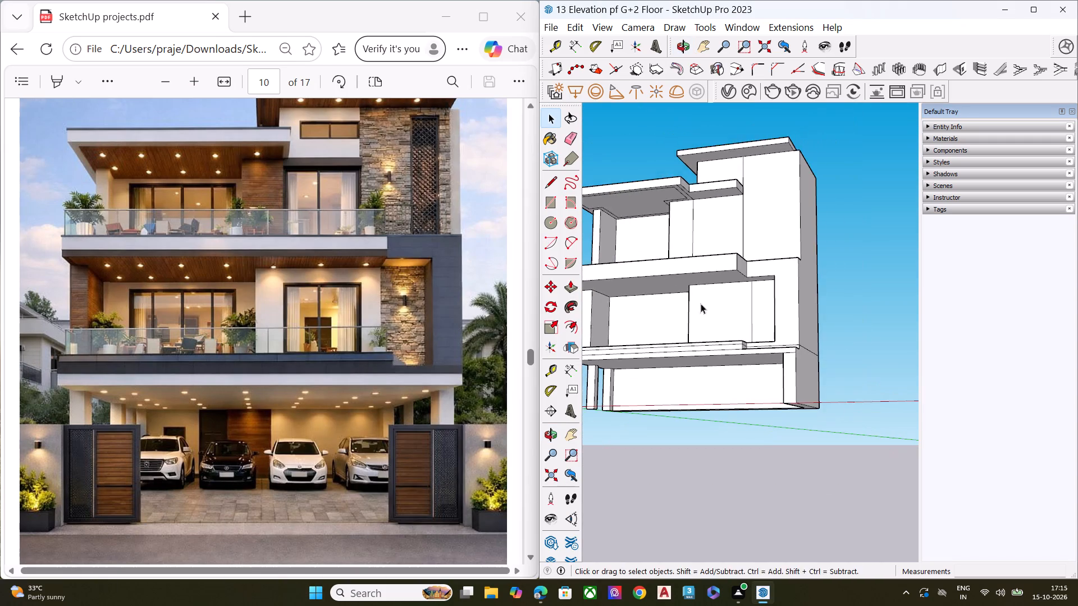
middle_drag(666, 300, 868, 322)
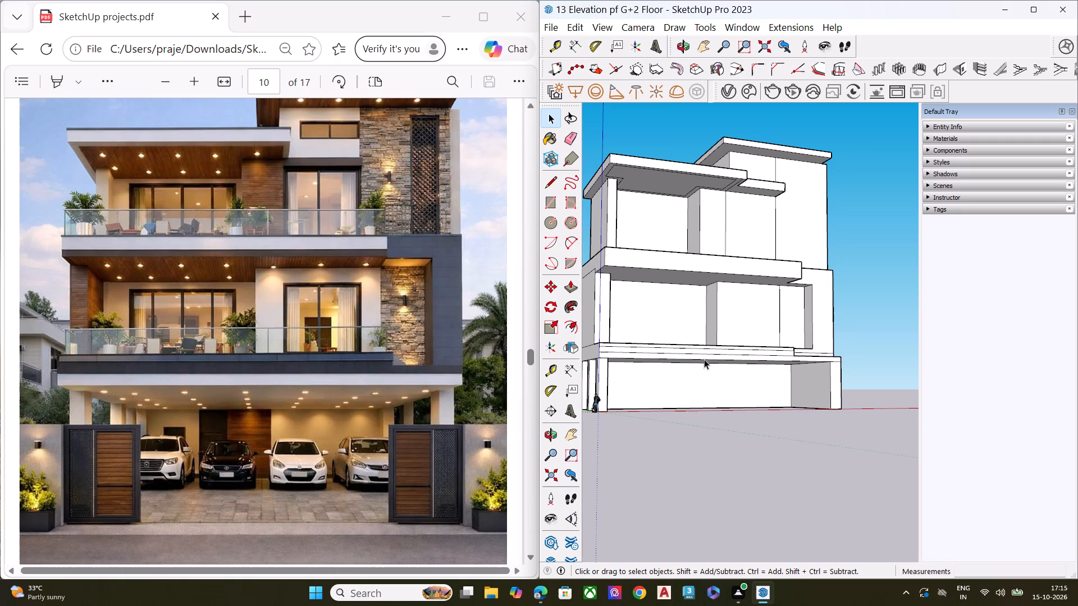
scroll(704, 276, up, 1)
middle_drag(677, 208, 603, 310)
scroll(623, 226, up, 4)
scroll(689, 219, down, 5)
scroll(709, 231, up, 1)
scroll(710, 232, down, 3)
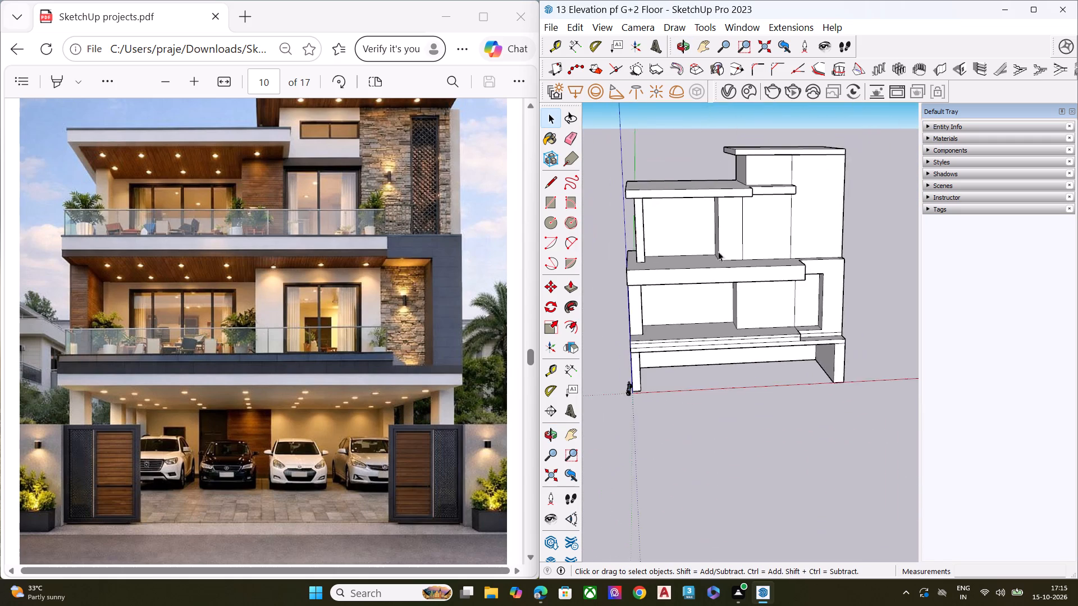
middle_drag(704, 311, 661, 111)
scroll(675, 187, up, 7)
click(680, 214)
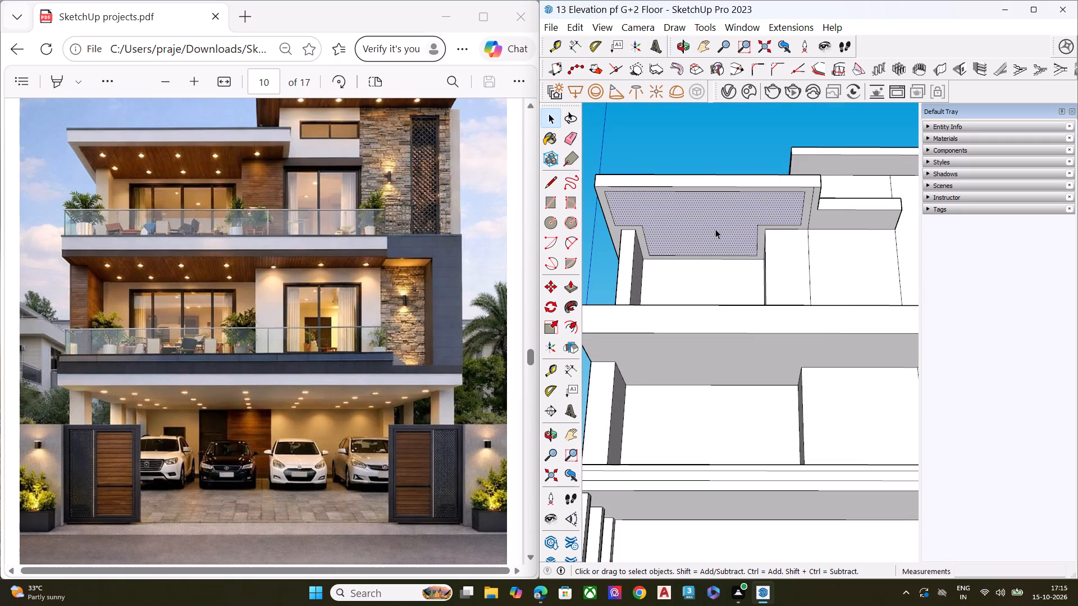
scroll(715, 229, up, 1)
middle_drag(715, 229, 715, 215)
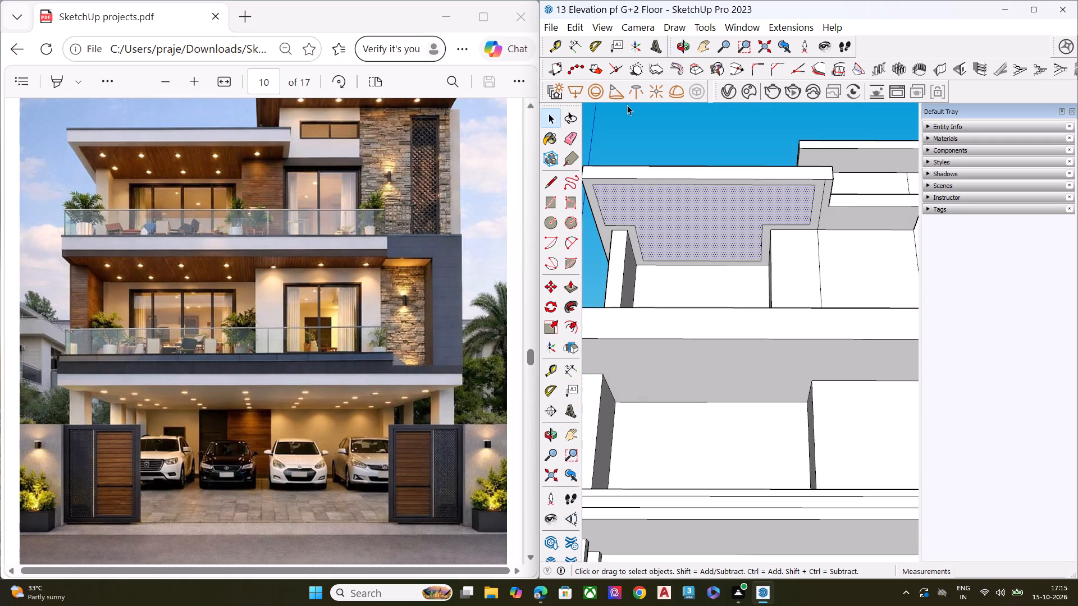
Check the scene's materials, lights and textures in the V-Ray Asset Editor and close it.
click(727, 89)
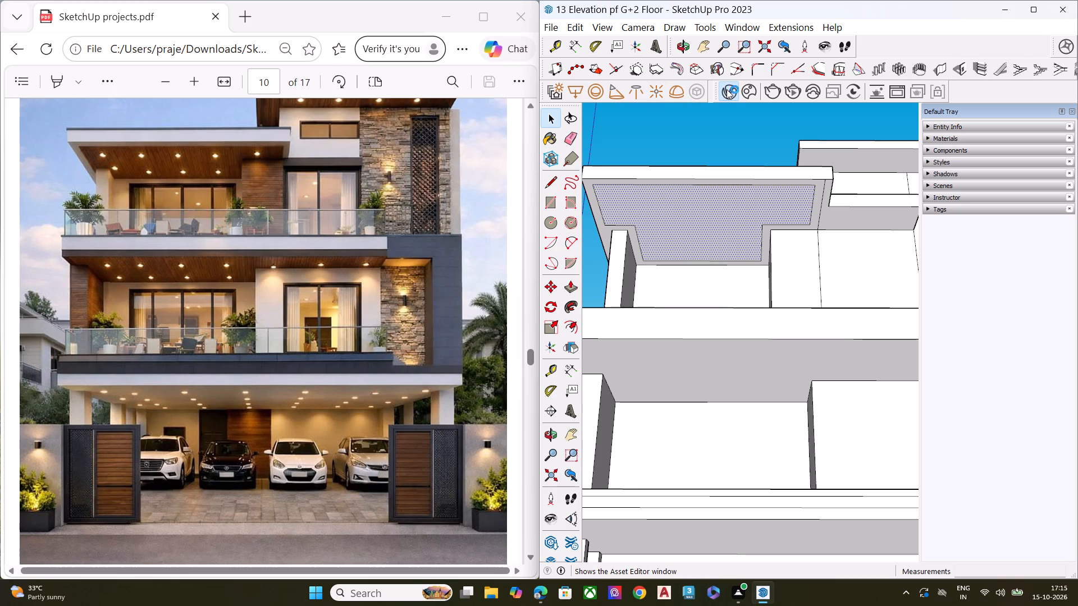
key(space)
click(677, 140)
scroll(661, 132, down, 5)
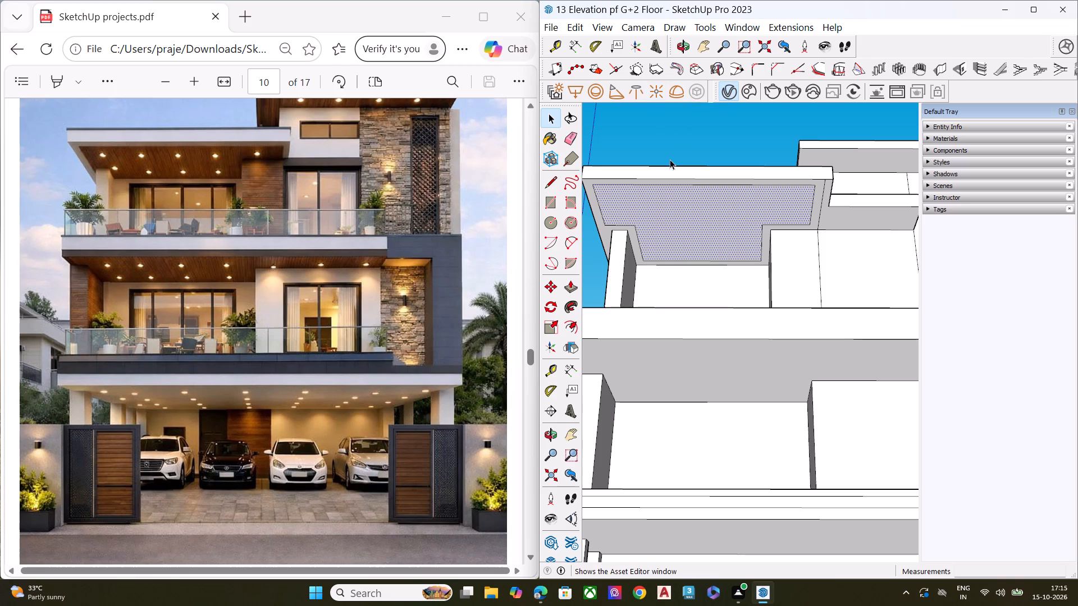
key(space)
click(675, 148)
scroll(667, 204, down, 6)
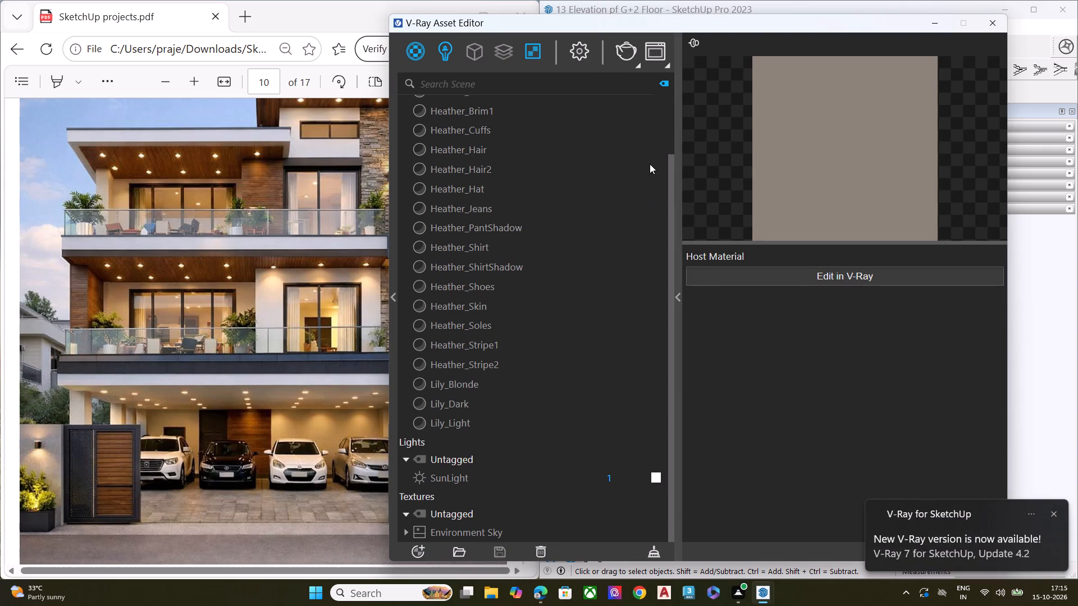
click(995, 19)
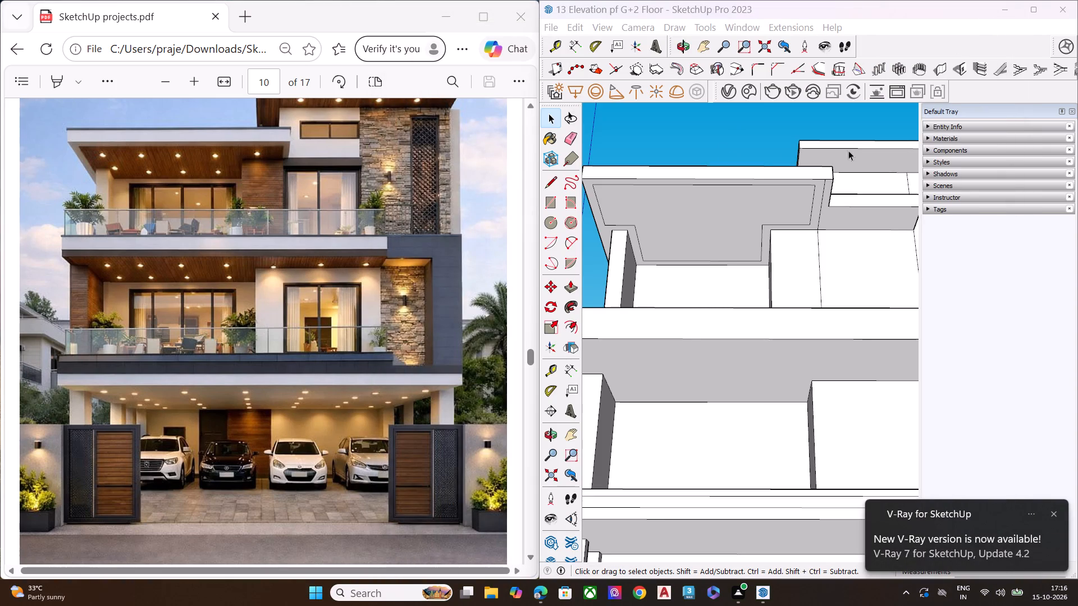
click(716, 141)
Look through the SketchUp files in the Downloads folder for a component to import for the house elevation.
scroll(626, 127, down, 6)
middle_drag(726, 171, 801, 337)
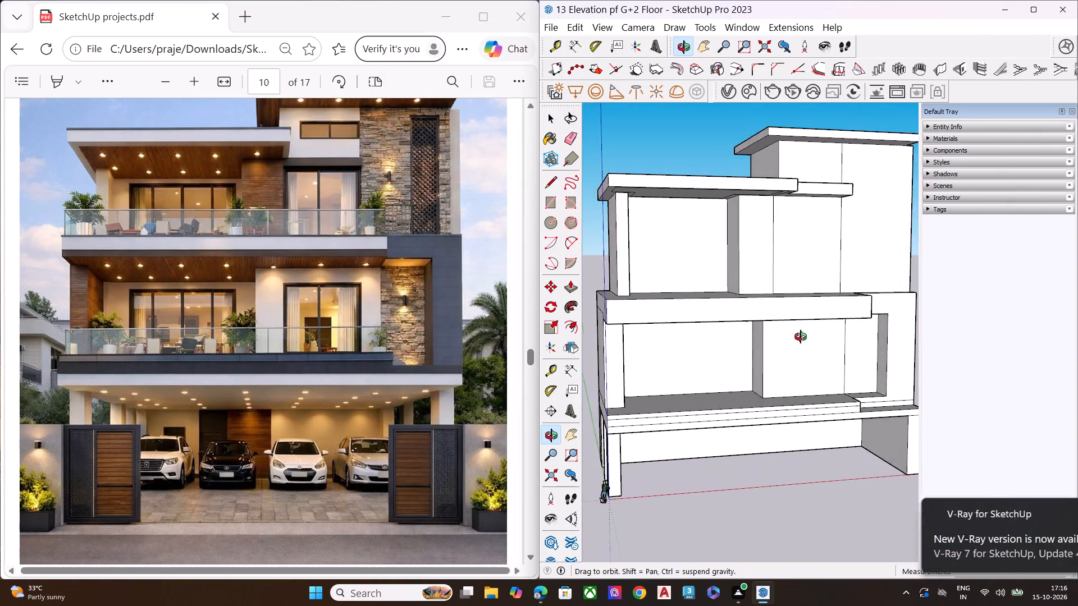
middle_drag(801, 337, 682, 325)
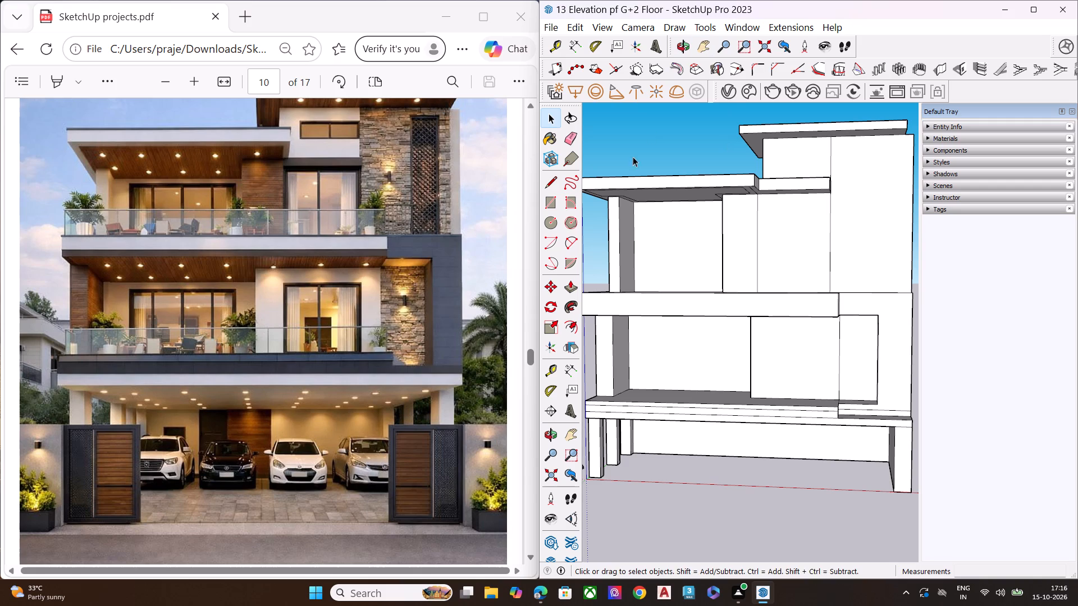
scroll(640, 327, down, 2)
click(551, 31)
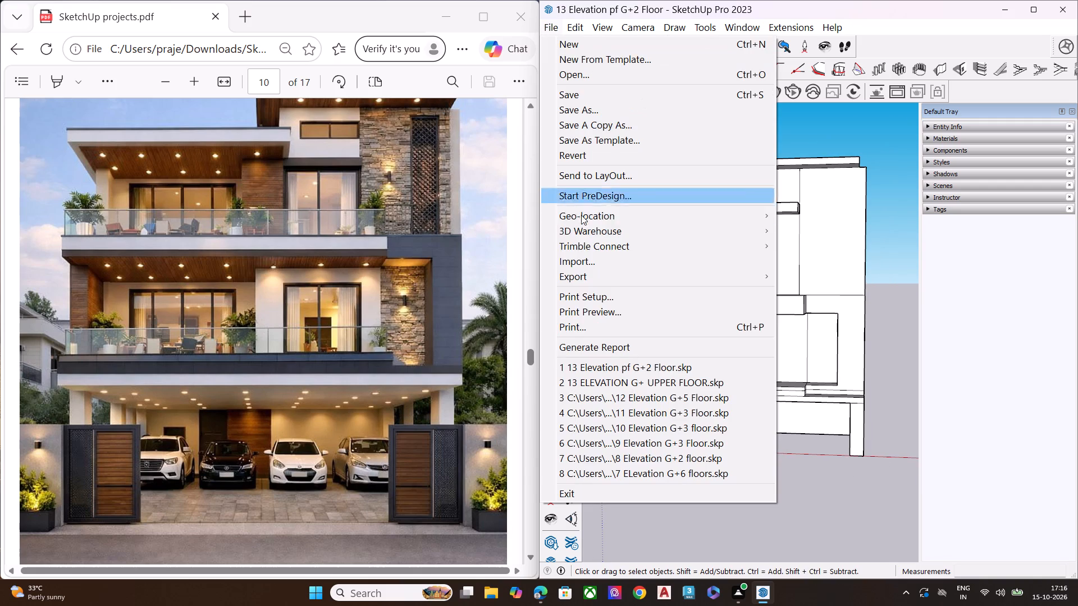
click(582, 256)
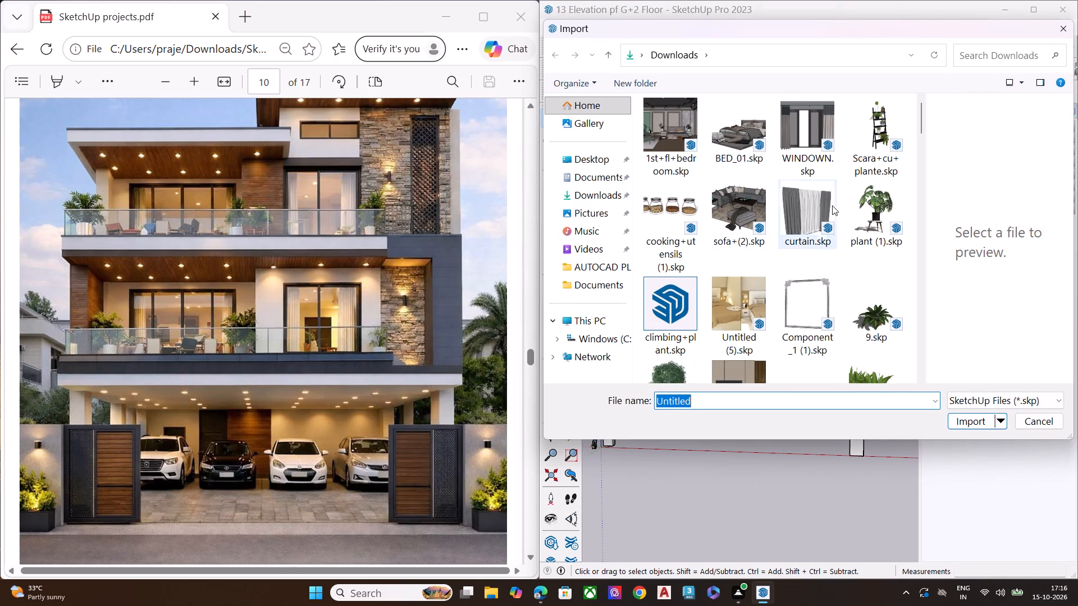
scroll(805, 222, down, 3)
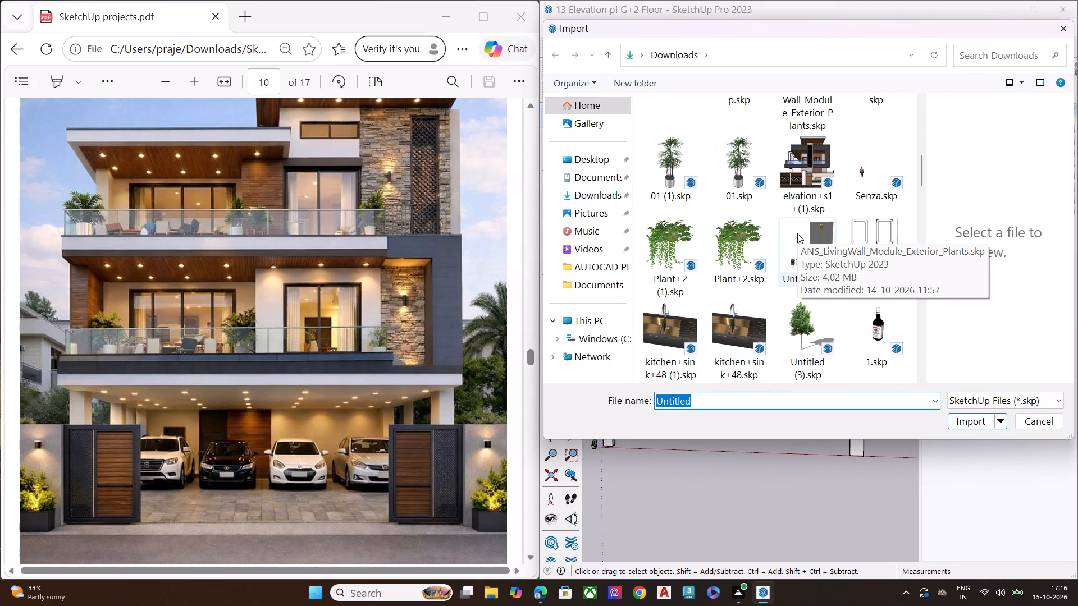
scroll(797, 234, down, 2)
scroll(796, 238, up, 2)
scroll(796, 238, down, 2)
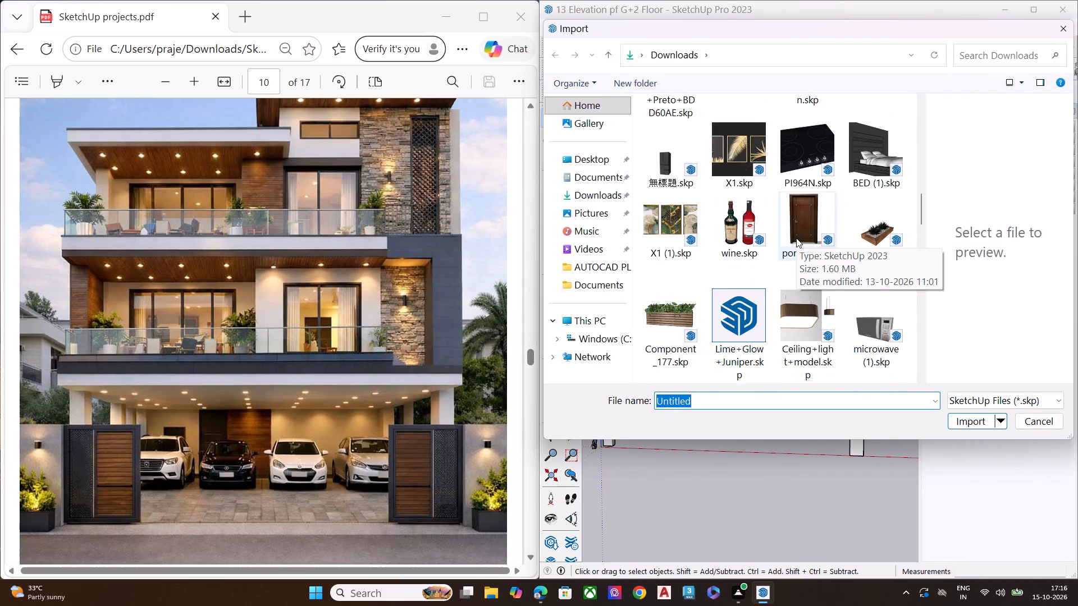
scroll(796, 238, down, 5)
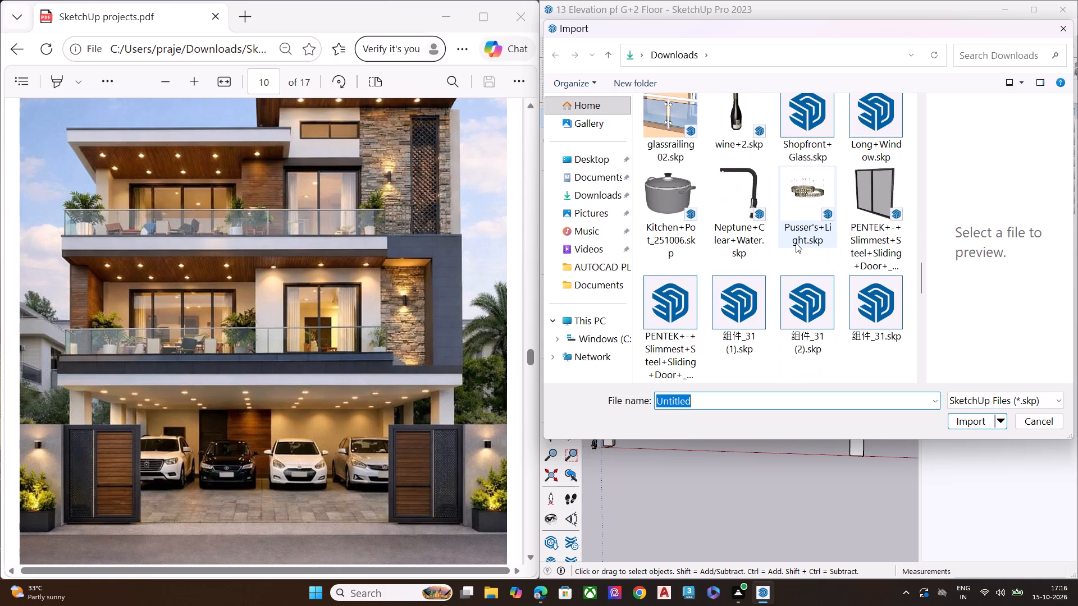
scroll(793, 245, down, 1)
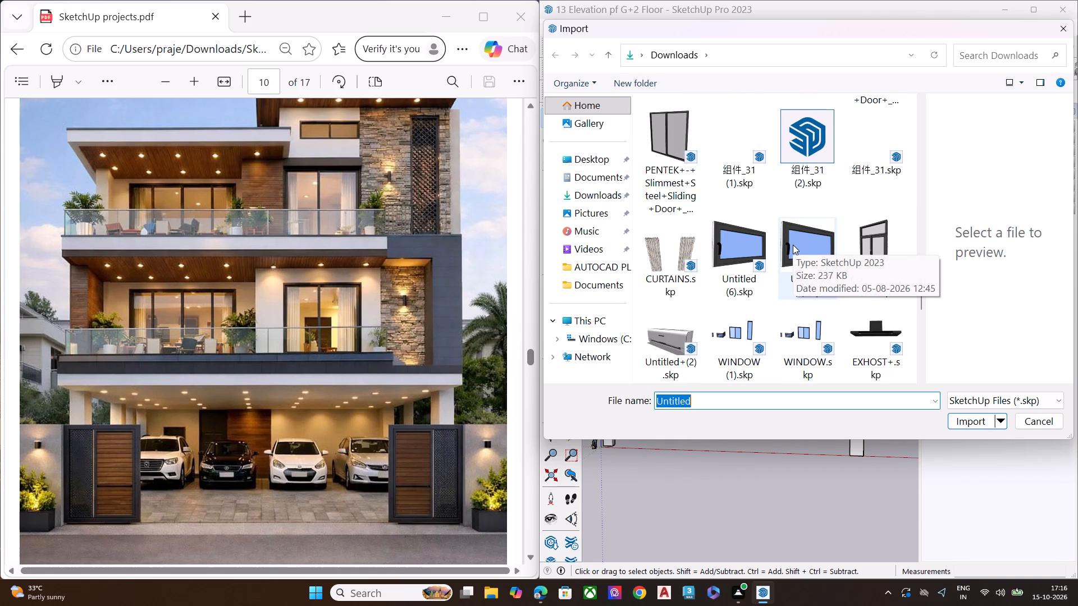
scroll(793, 245, down, 3)
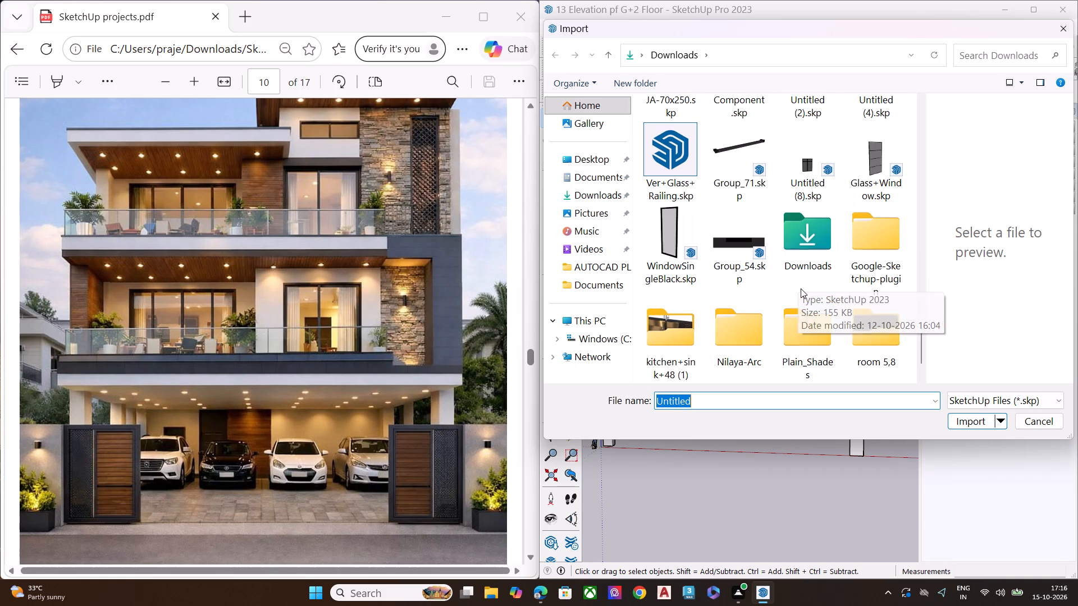
scroll(801, 288, down, 1)
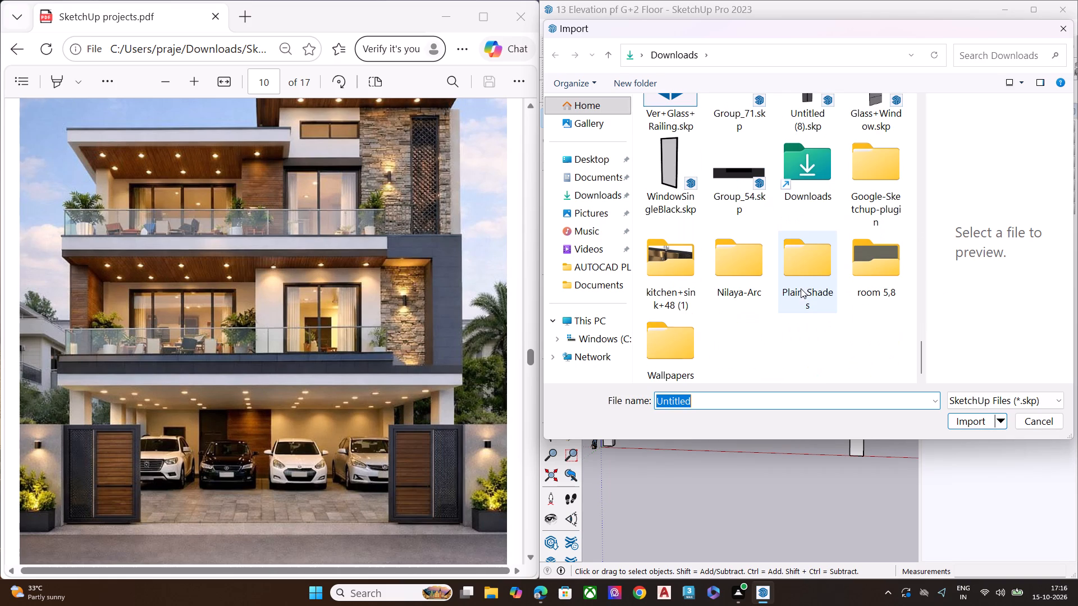
scroll(801, 288, down, 1)
scroll(801, 288, up, 2)
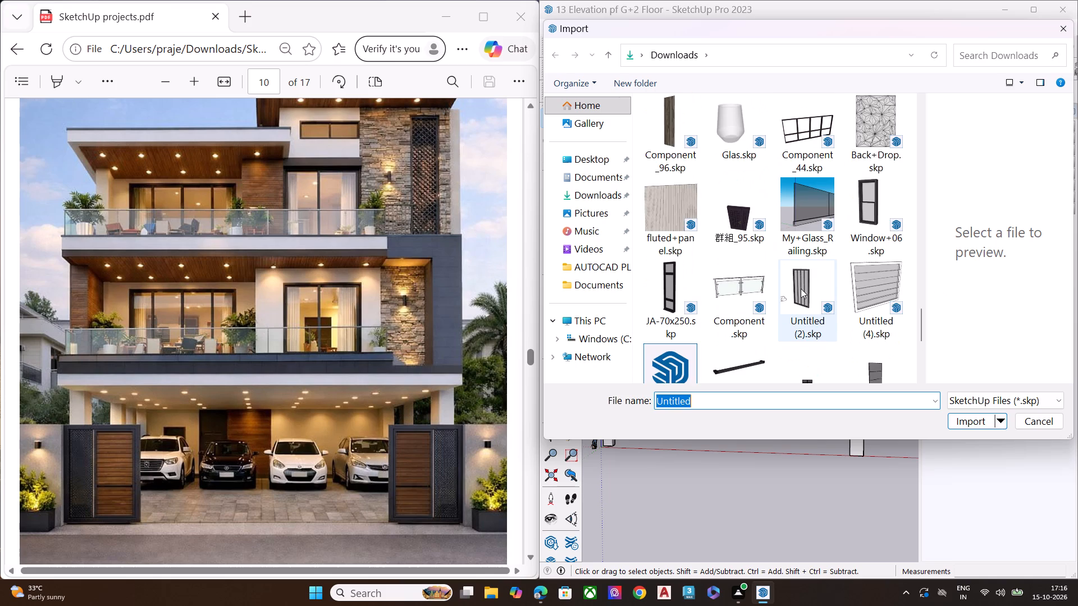
scroll(801, 288, up, 3)
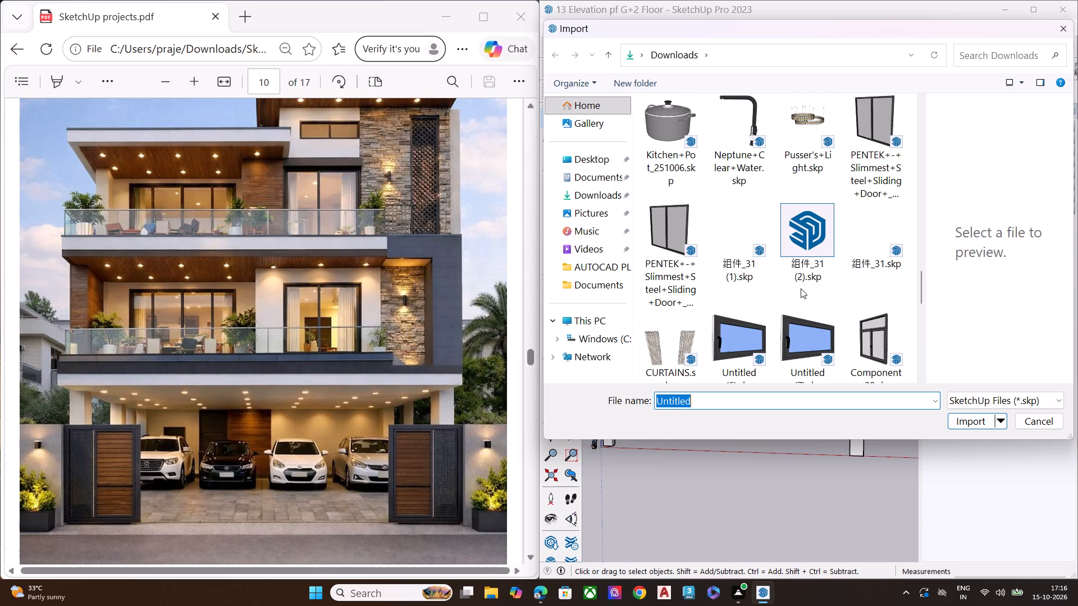
scroll(801, 288, up, 5)
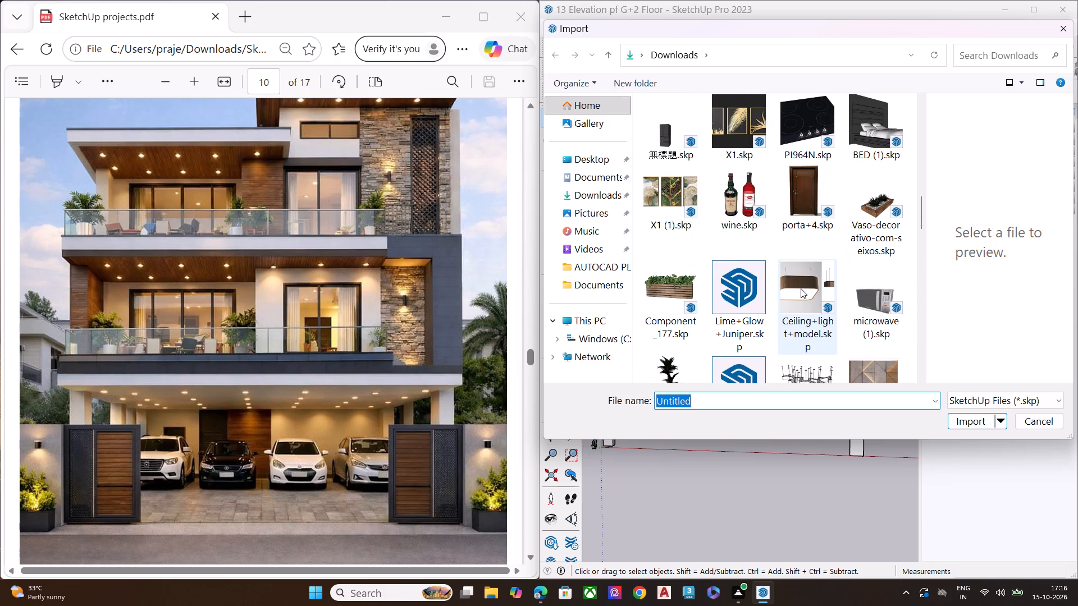
scroll(801, 288, up, 4)
scroll(793, 226, up, 2)
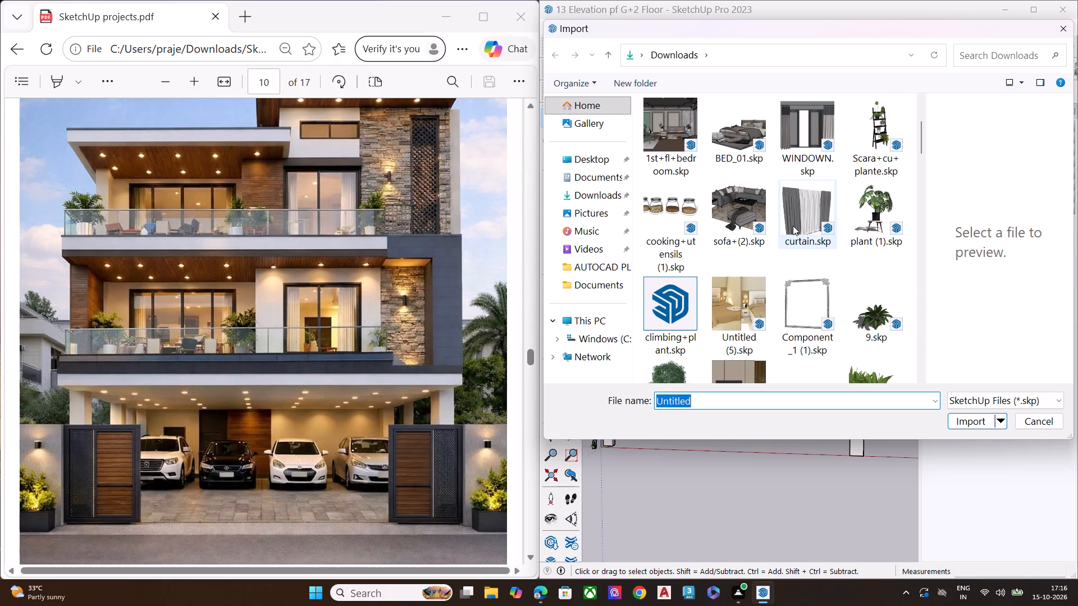
scroll(793, 226, up, 3)
scroll(768, 177, up, 2)
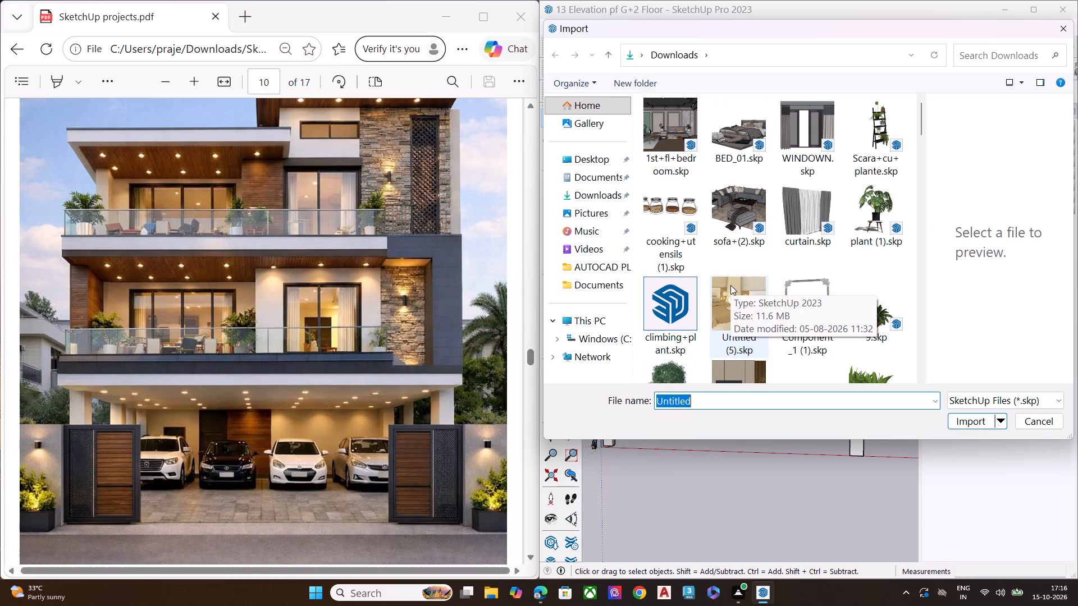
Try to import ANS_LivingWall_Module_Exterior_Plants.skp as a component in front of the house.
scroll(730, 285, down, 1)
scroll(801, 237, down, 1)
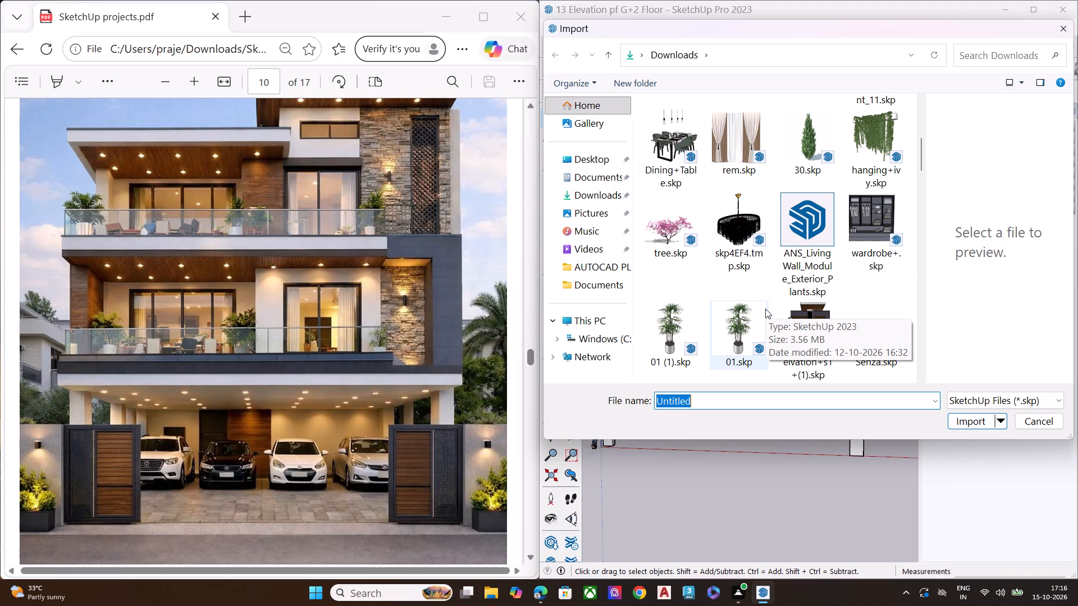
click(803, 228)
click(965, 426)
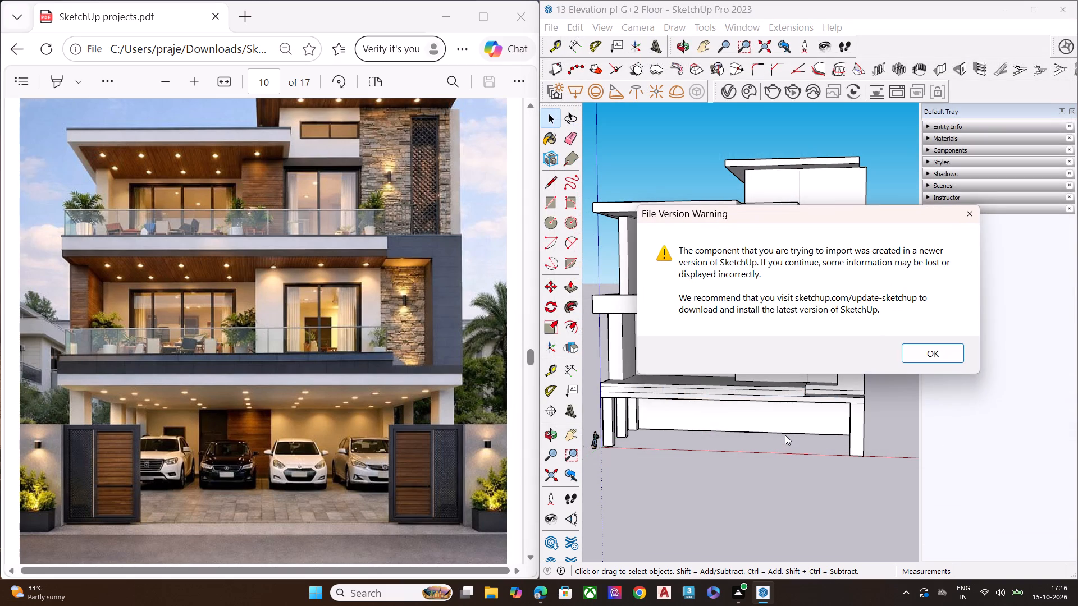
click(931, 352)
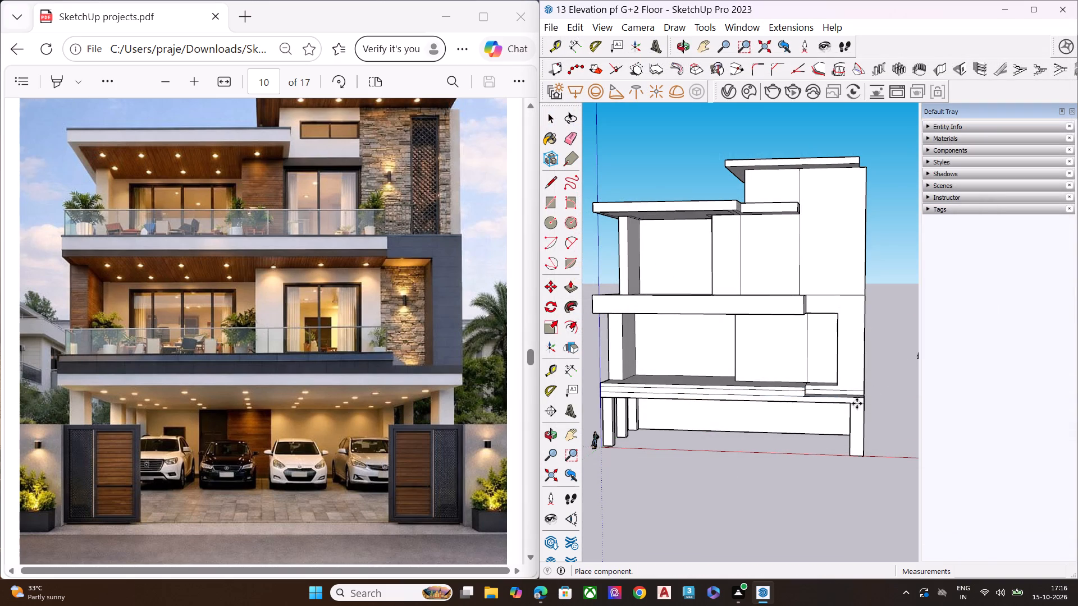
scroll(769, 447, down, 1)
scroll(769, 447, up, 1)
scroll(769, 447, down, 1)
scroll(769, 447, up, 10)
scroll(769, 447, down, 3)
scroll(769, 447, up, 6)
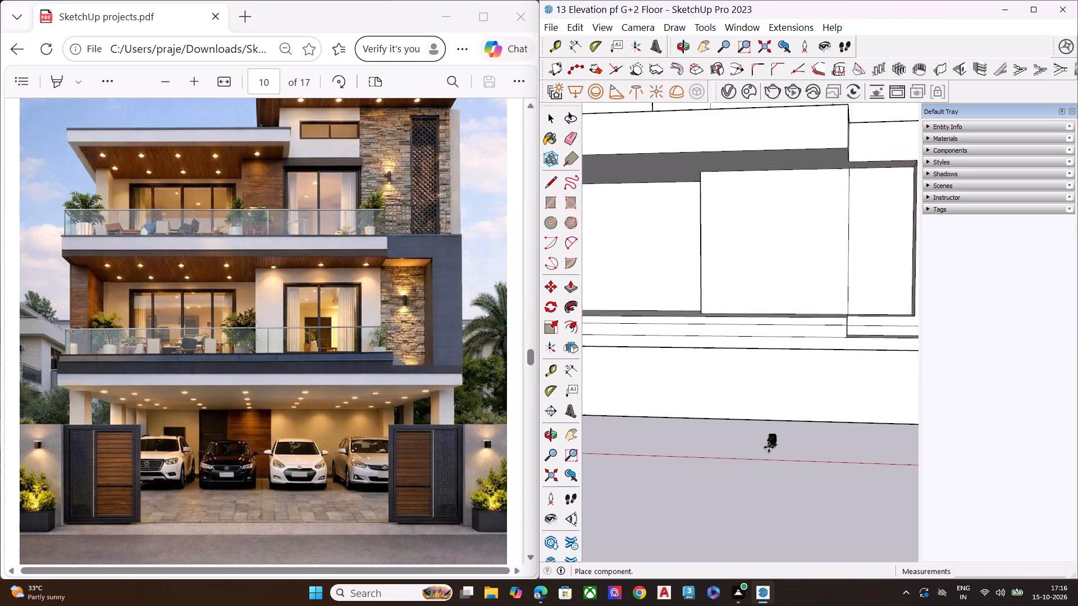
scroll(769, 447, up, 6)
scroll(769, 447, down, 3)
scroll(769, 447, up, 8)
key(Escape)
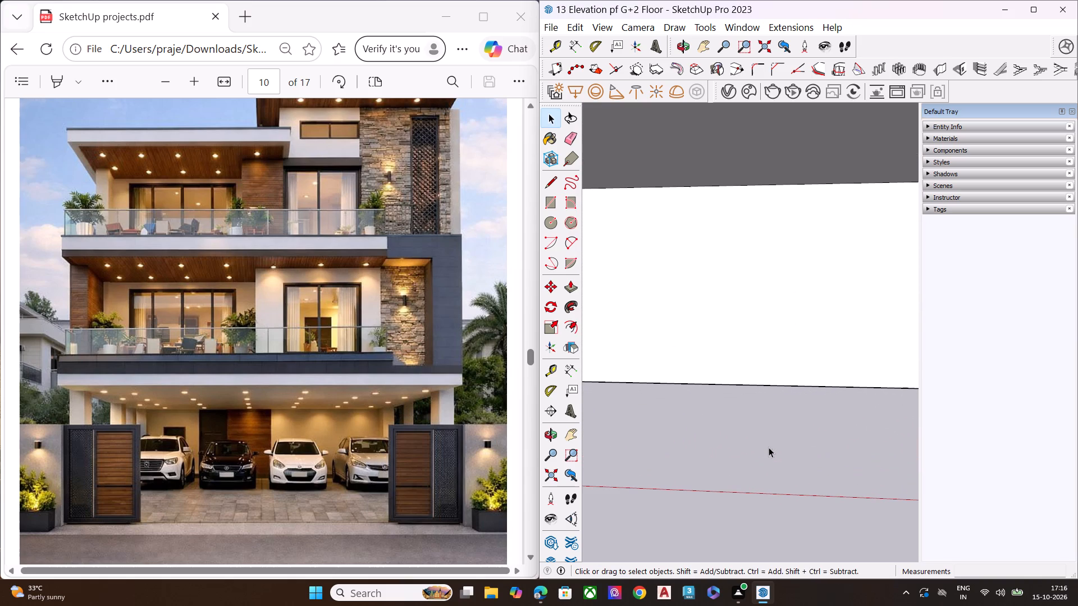
Import the glass railing model Ver+Glass+Railing.skp from the Downloads folder.
key(grave)
click(555, 25)
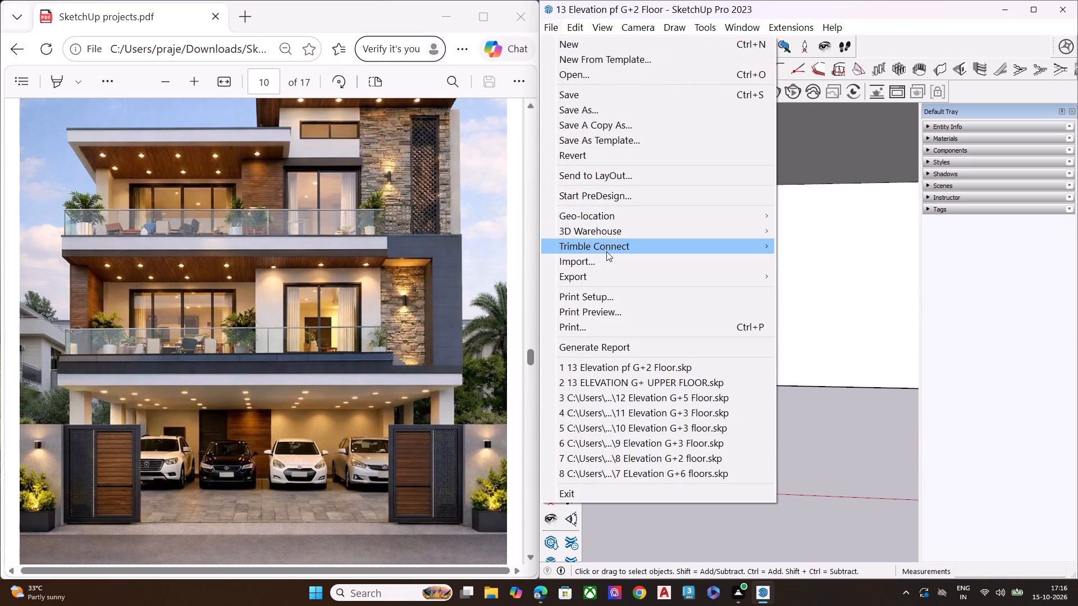
click(609, 264)
scroll(808, 233, down, 1)
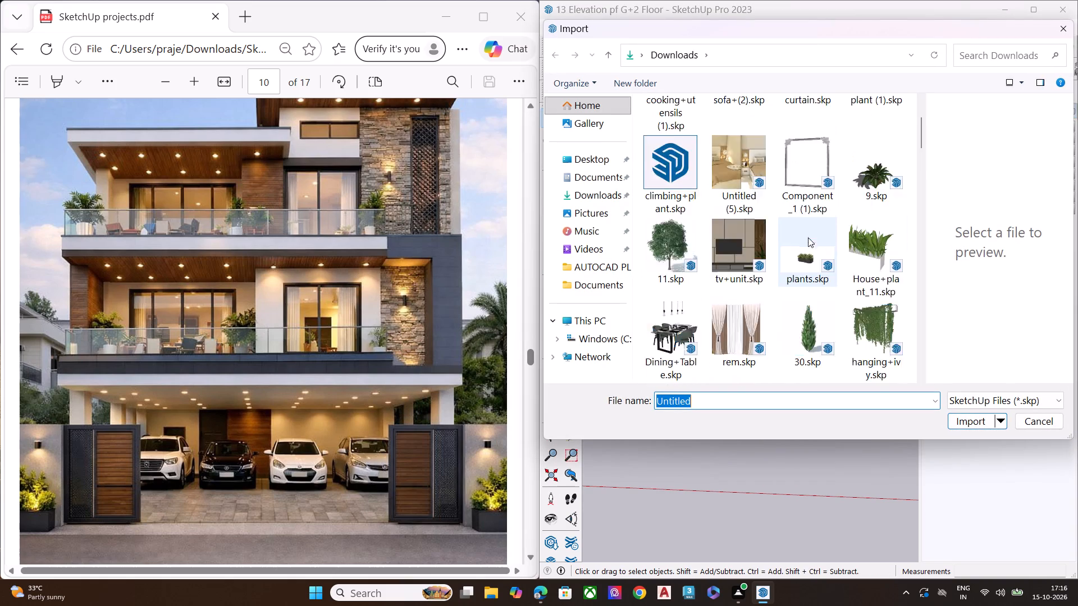
scroll(808, 237, down, 4)
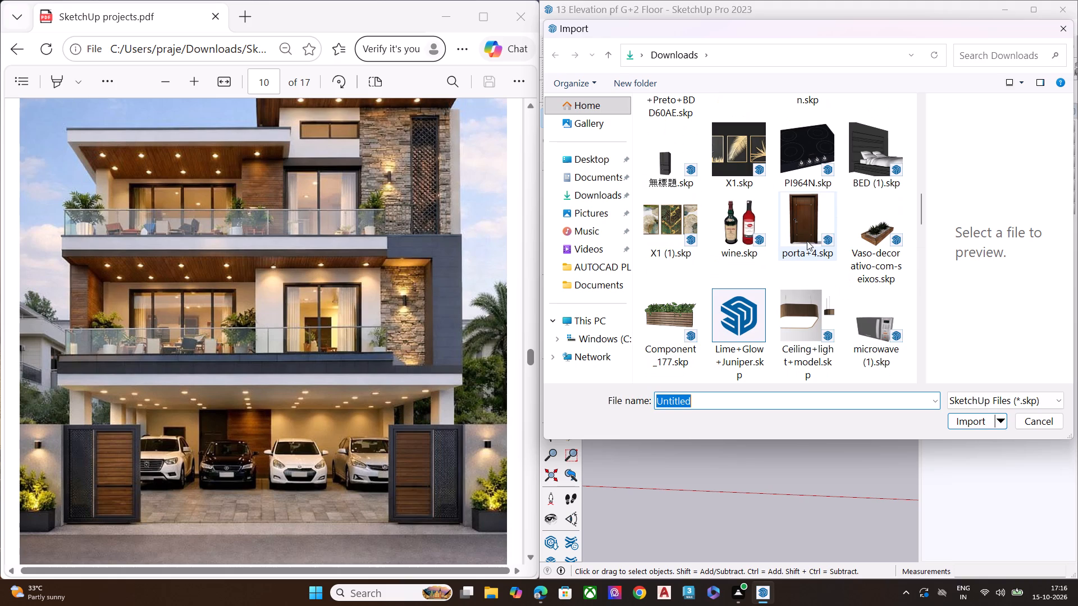
scroll(807, 241, down, 2)
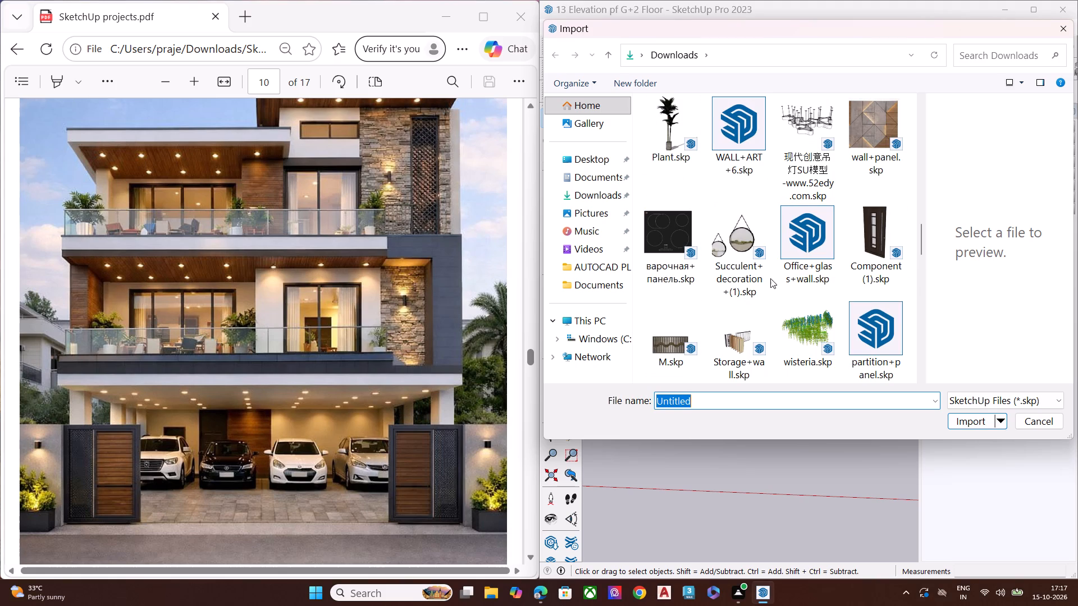
scroll(769, 288, down, 1)
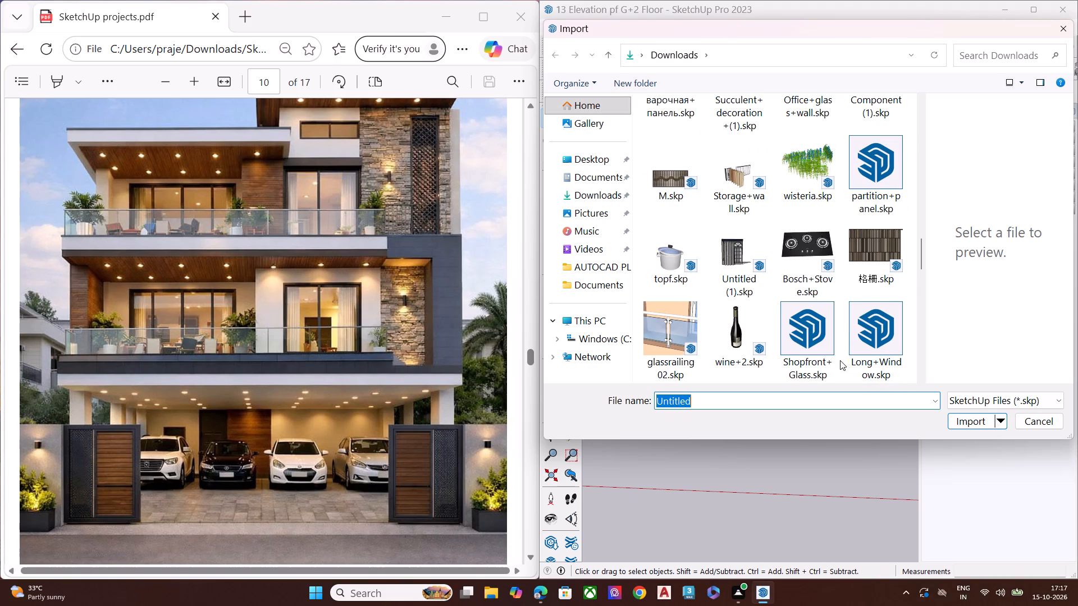
scroll(814, 342, down, 2)
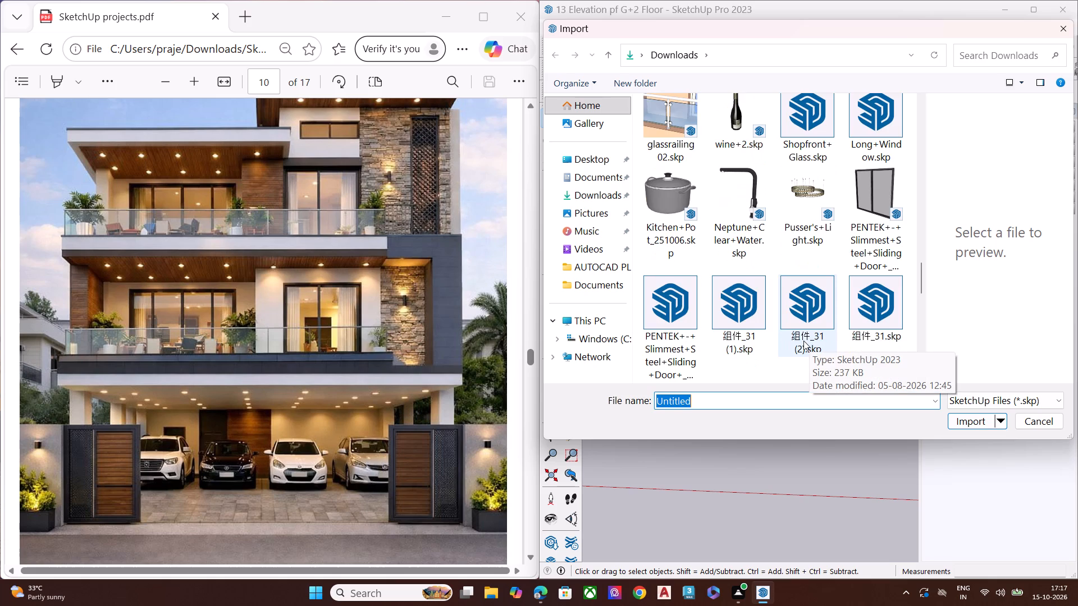
scroll(792, 305, down, 2)
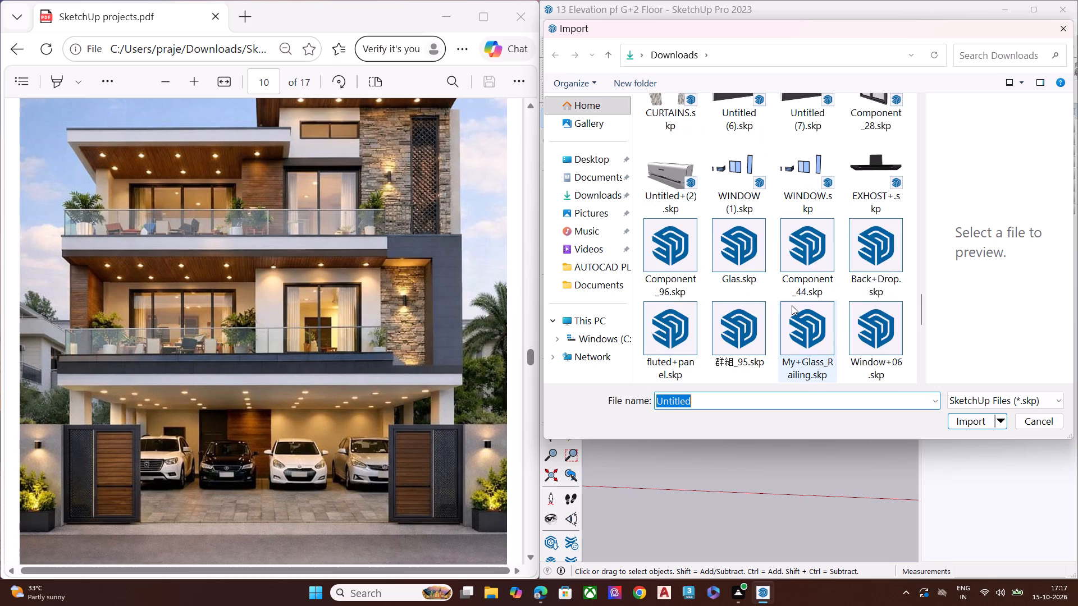
scroll(829, 227, down, 2)
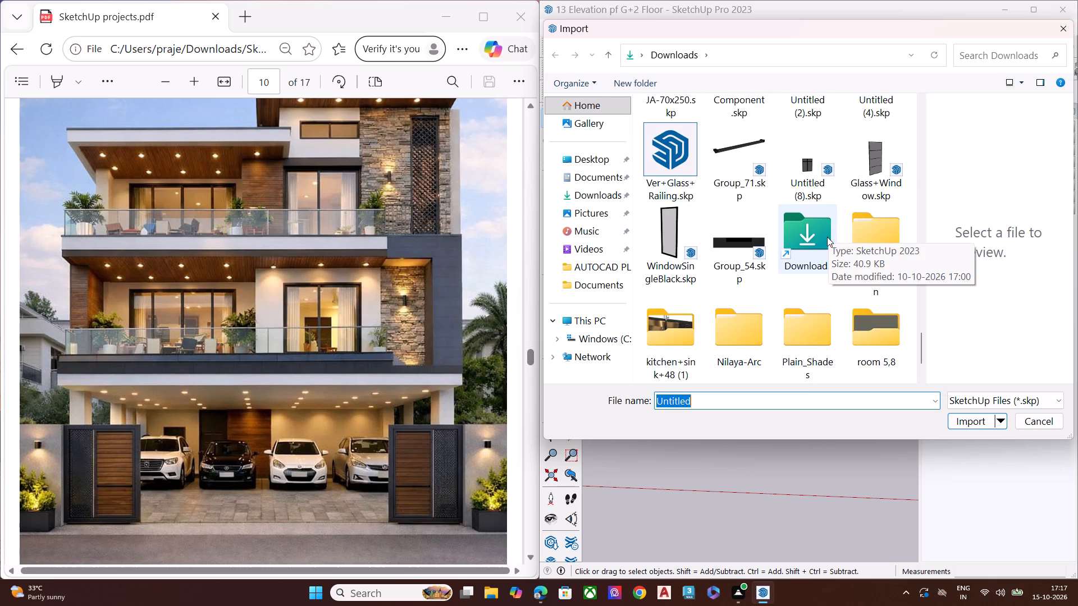
click(655, 161)
click(962, 422)
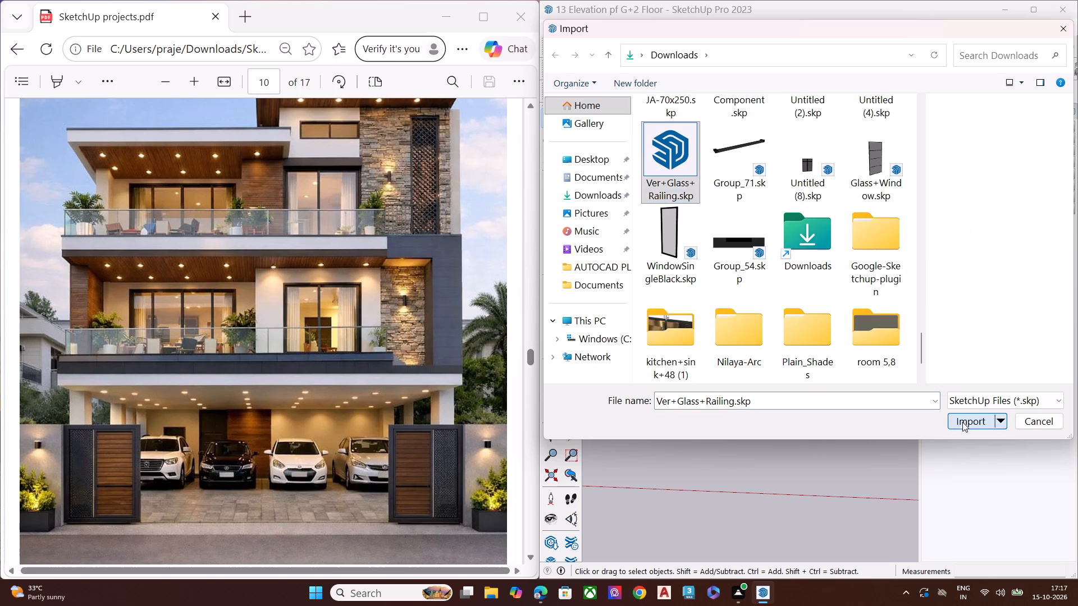
Place the imported glass railing on the upper balcony slab at its front-left corner.
scroll(778, 403, down, 7)
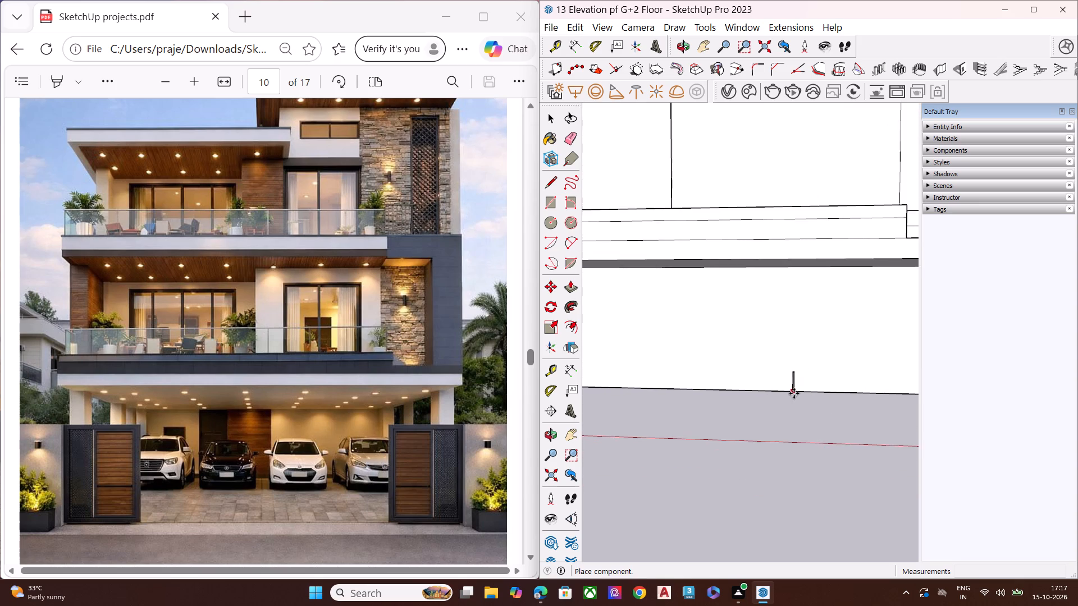
scroll(797, 391, down, 8)
scroll(805, 411, up, 1)
scroll(805, 411, down, 5)
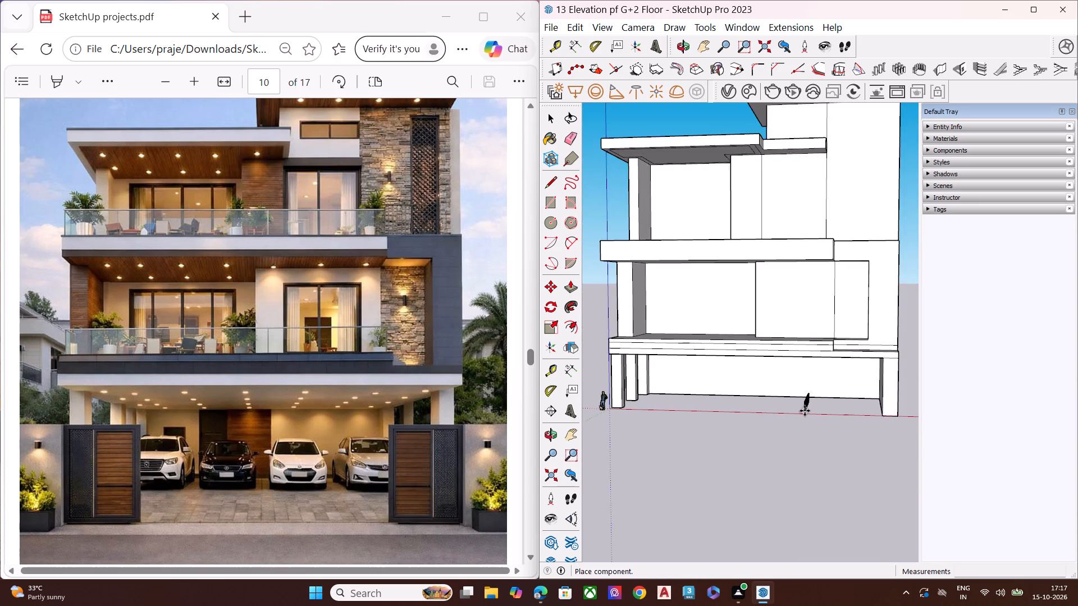
middle_drag(614, 271, 841, 438)
scroll(737, 333, up, 8)
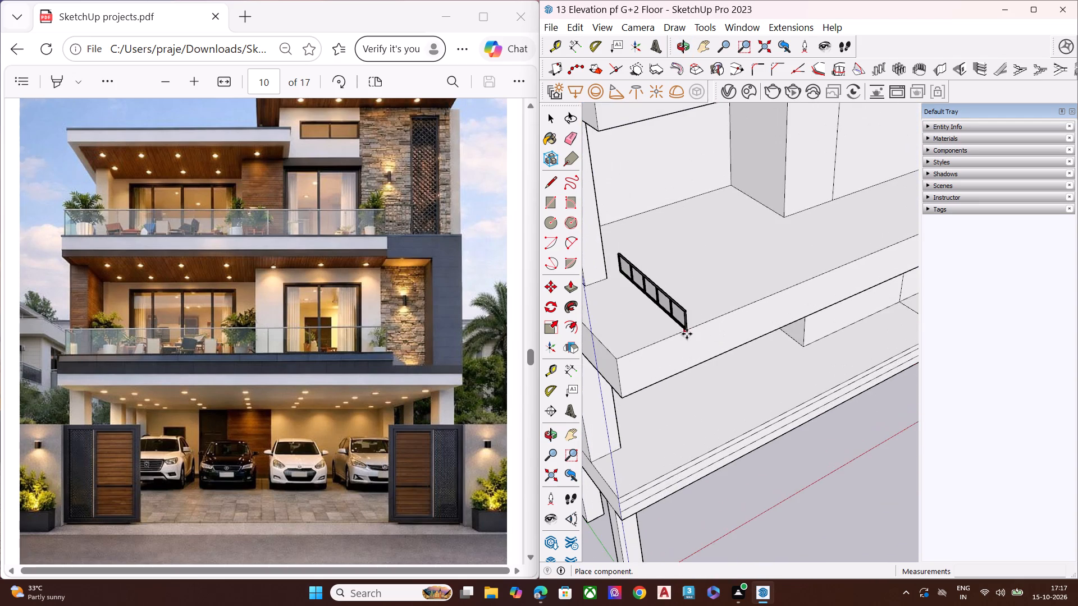
scroll(701, 329, down, 5)
scroll(706, 329, up, 1)
scroll(706, 329, down, 2)
scroll(652, 327, up, 7)
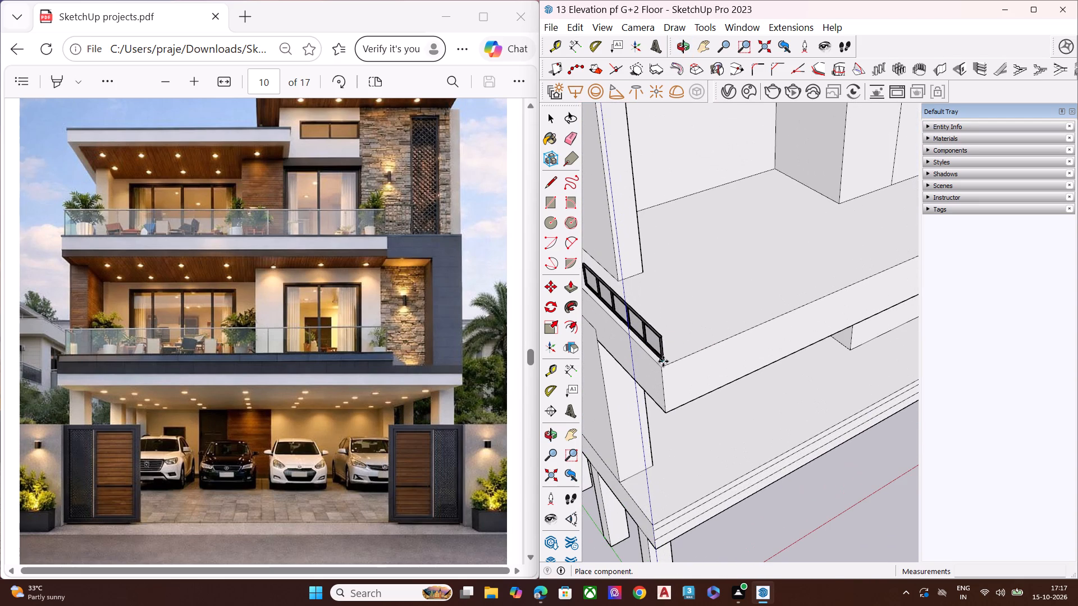
click(664, 368)
Move the glass railing about 205' 7" off the upper balcony slab into the open space in front of the house.
middle_drag(677, 336, 753, 195)
scroll(753, 195, up, 5)
scroll(701, 203, down, 1)
scroll(699, 203, up, 2)
scroll(732, 206, down, 20)
scroll(728, 244, up, 2)
scroll(728, 244, down, 2)
scroll(728, 244, up, 3)
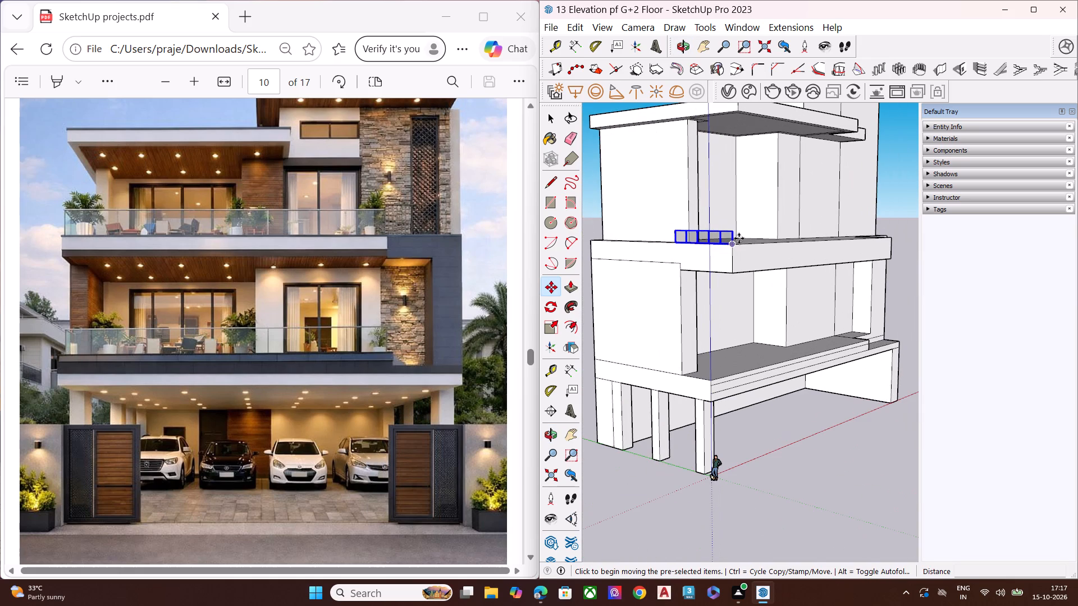
click(730, 244)
scroll(707, 324, down, 3)
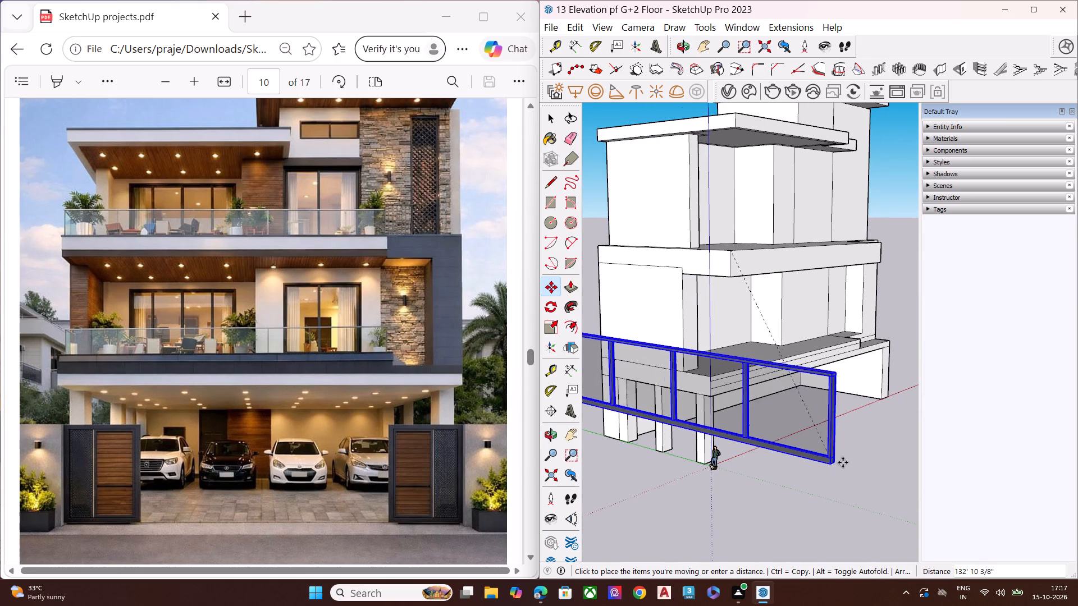
scroll(774, 433, down, 10)
scroll(850, 332, down, 3)
scroll(848, 333, up, 1)
scroll(848, 333, down, 3)
click(823, 439)
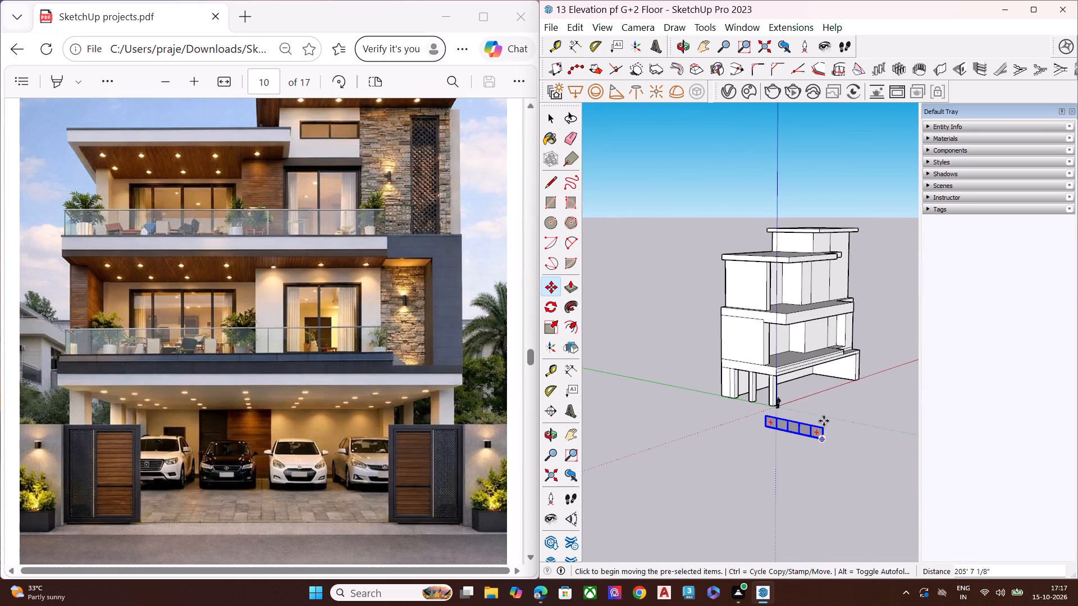
Select the whole house massing and scale it down uniformly from its upper corner to suit the imported railing.
key(space)
middle_drag(841, 372, 674, 422)
triple_click(743, 341)
click(744, 341)
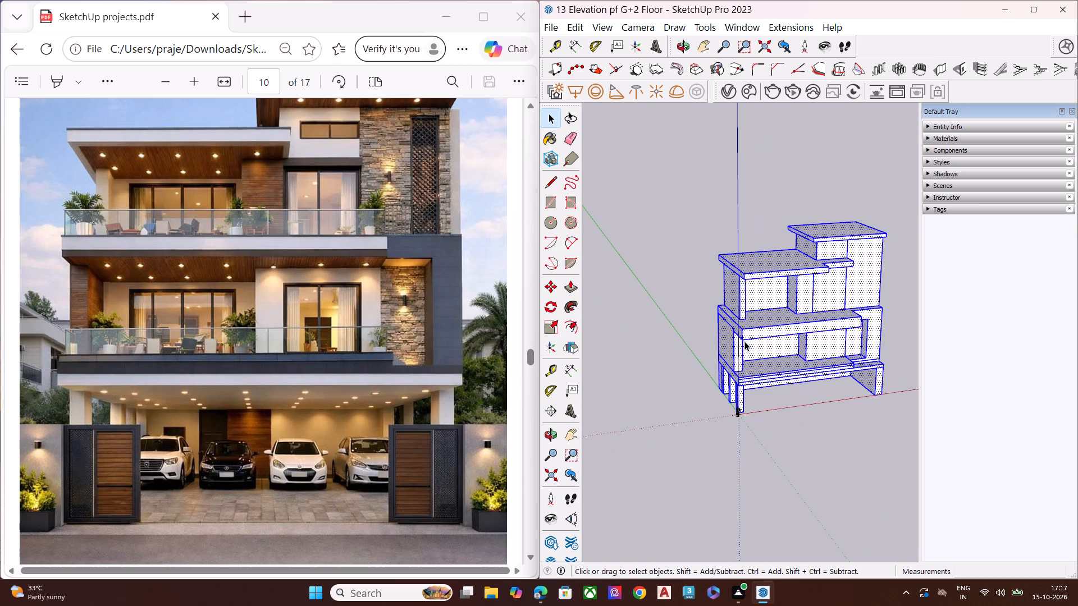
key(s)
click(718, 226)
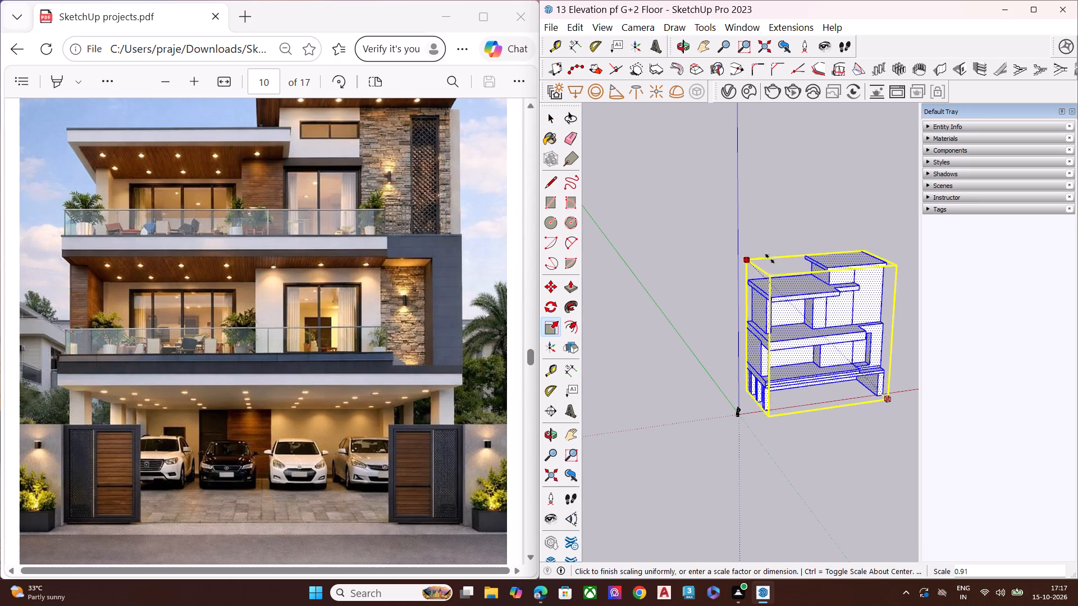
click(829, 330)
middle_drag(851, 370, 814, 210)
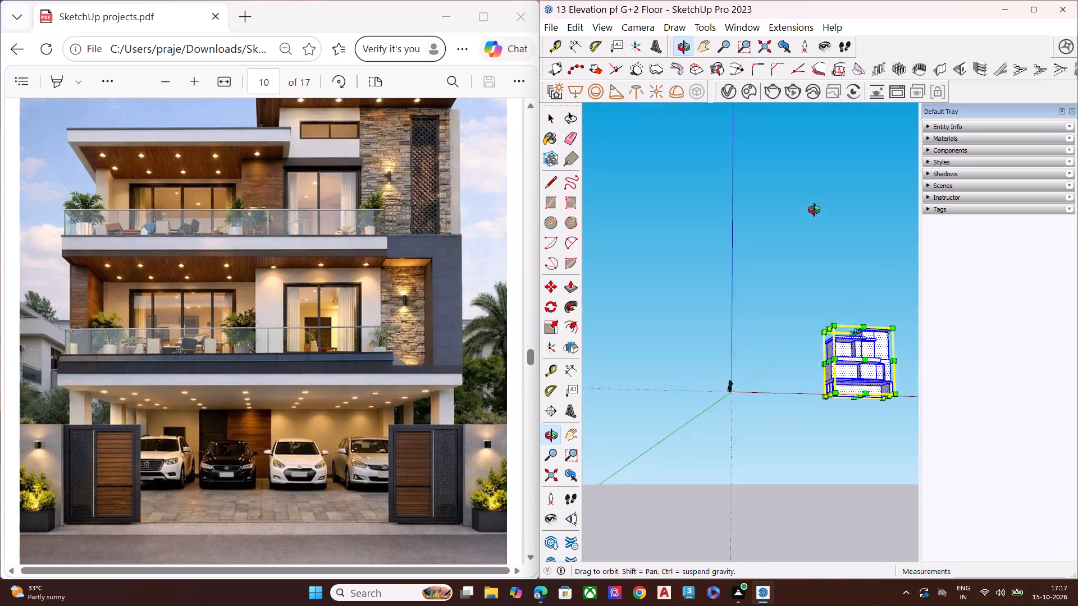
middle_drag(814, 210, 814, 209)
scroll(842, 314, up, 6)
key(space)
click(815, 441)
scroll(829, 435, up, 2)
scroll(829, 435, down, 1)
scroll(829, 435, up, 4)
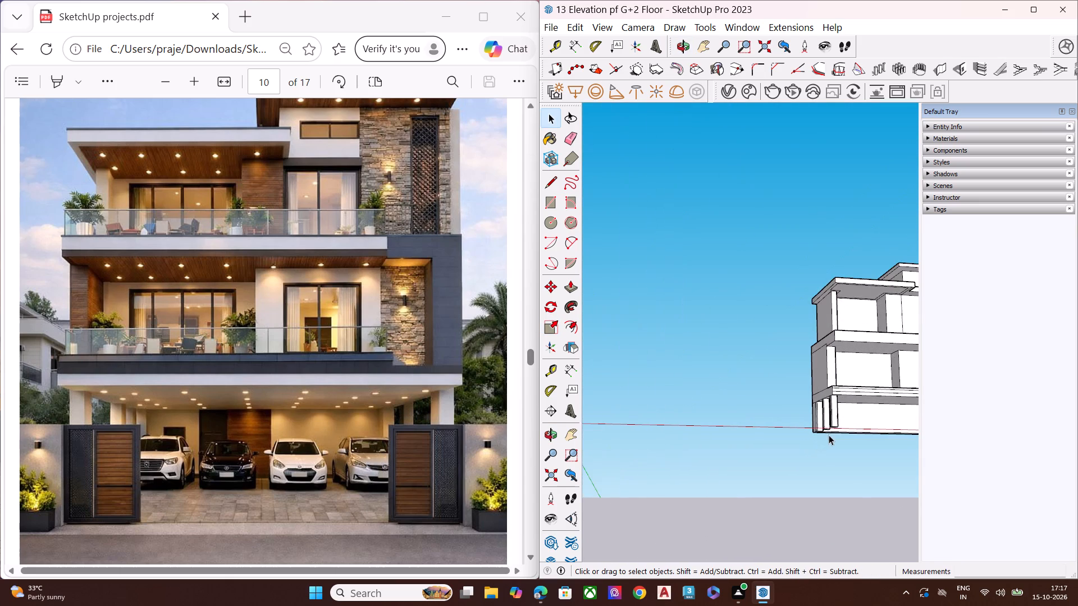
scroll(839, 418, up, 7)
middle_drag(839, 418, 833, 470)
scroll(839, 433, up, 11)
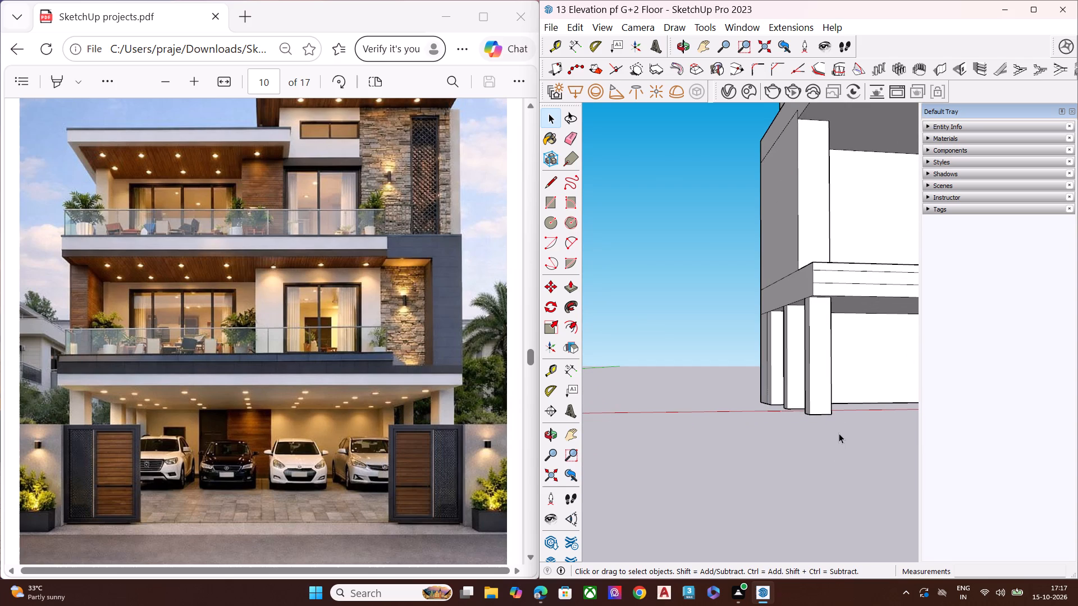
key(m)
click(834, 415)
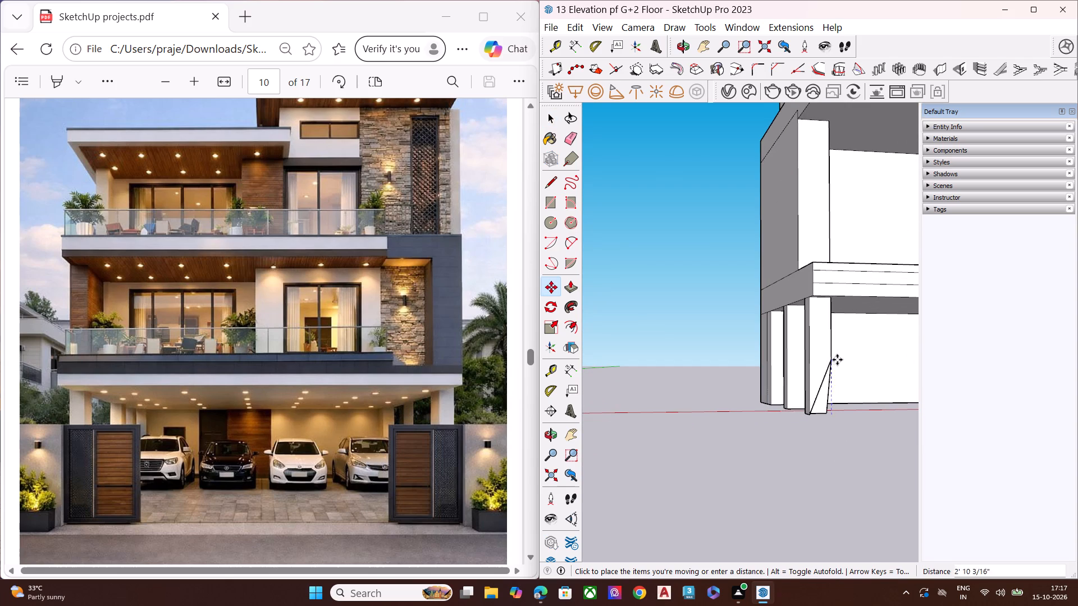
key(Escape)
Move the whole house massing so the base corner of its front-left pillar sits at the axes origin.
scroll(752, 376, down, 13)
scroll(730, 388, up, 1)
scroll(732, 388, down, 1)
key(space)
triple_click(811, 330)
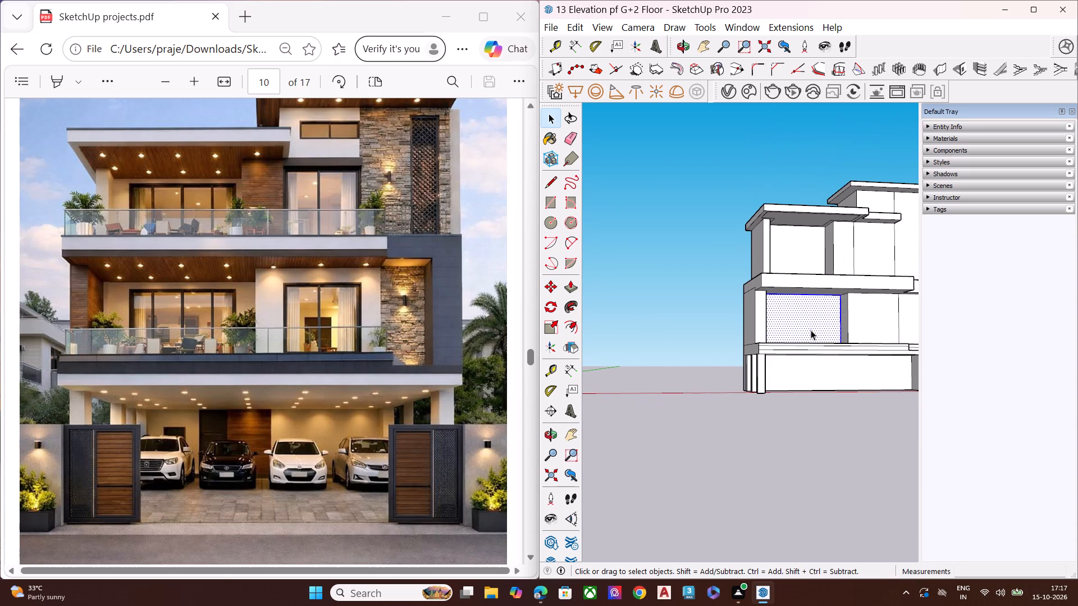
click(811, 330)
scroll(771, 398, up, 1)
scroll(771, 398, down, 2)
scroll(771, 398, up, 2)
key(m)
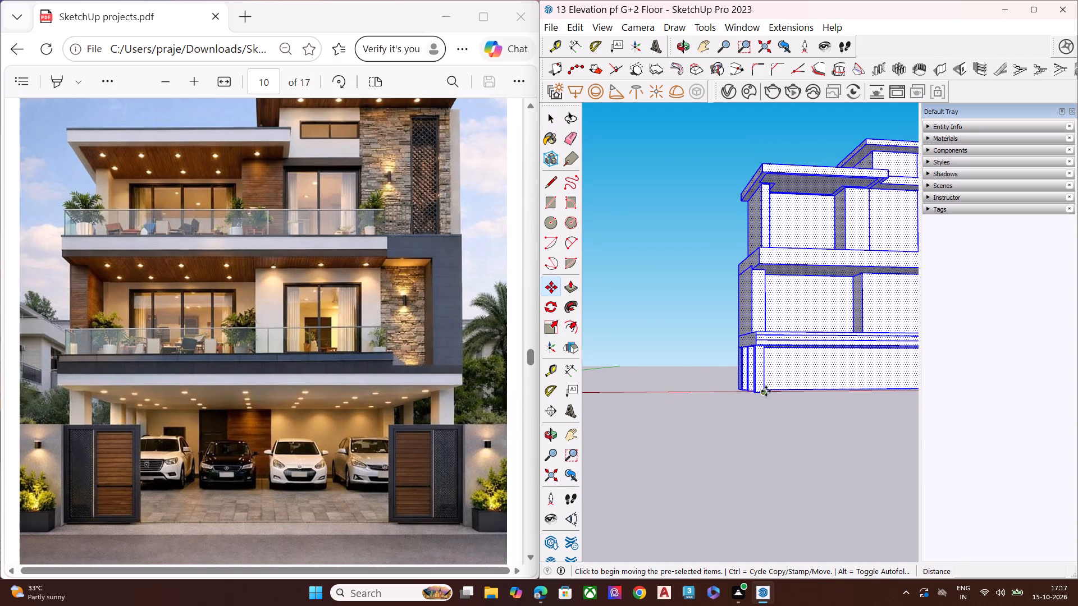
click(757, 394)
scroll(838, 256, down, 15)
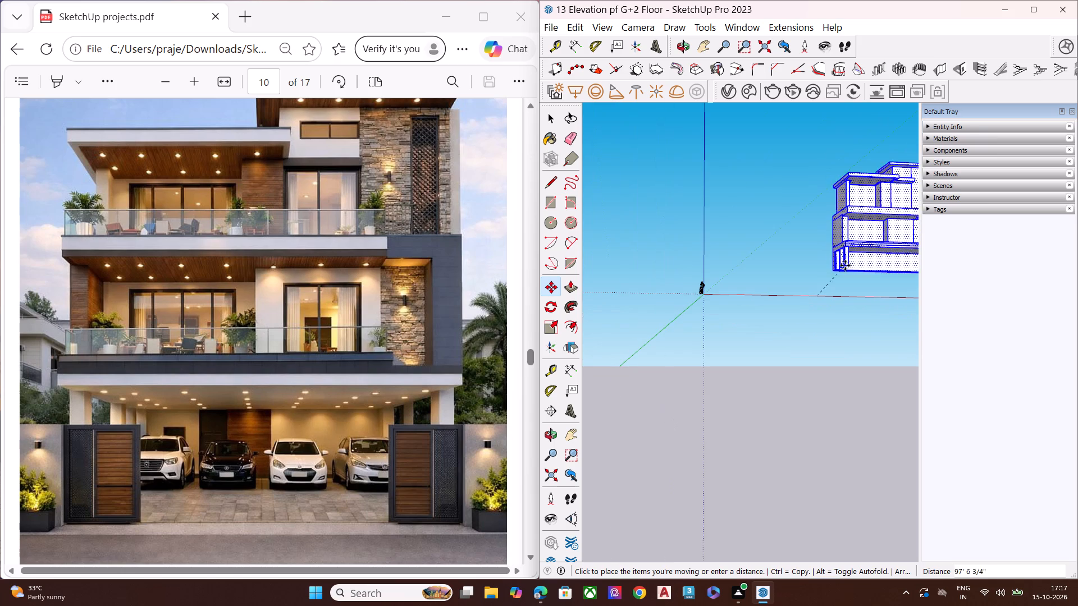
middle_drag(698, 277, 720, 445)
scroll(687, 241, up, 7)
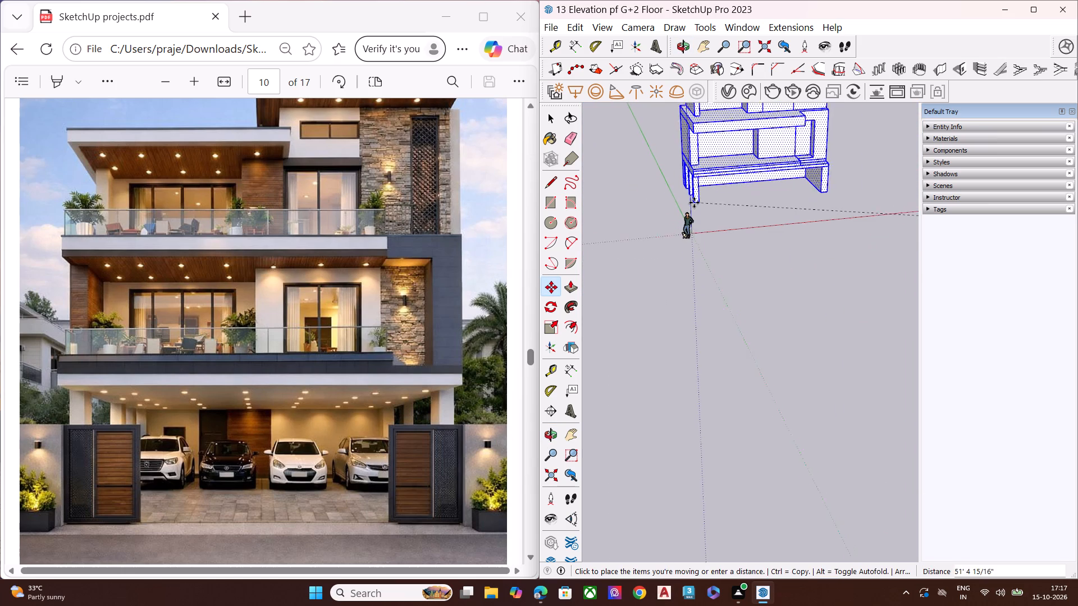
scroll(694, 203, up, 2)
scroll(703, 231, down, 1)
scroll(703, 231, up, 1)
scroll(703, 231, down, 1)
scroll(703, 231, up, 4)
scroll(699, 235, down, 2)
scroll(698, 235, up, 1)
scroll(692, 239, down, 1)
scroll(689, 241, up, 2)
scroll(684, 244, down, 1)
scroll(680, 244, up, 3)
scroll(709, 235, down, 1)
scroll(709, 235, up, 1)
scroll(709, 235, down, 1)
scroll(709, 235, up, 4)
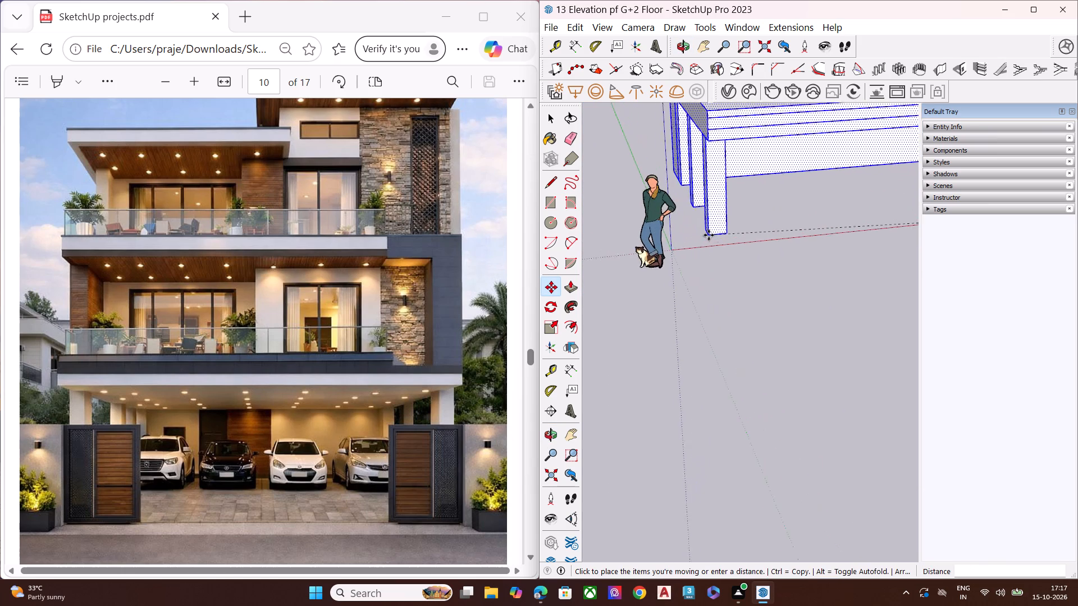
scroll(709, 235, up, 7)
scroll(670, 239, down, 4)
scroll(670, 240, up, 2)
click(660, 254)
key(space)
Enlarge the selected house massing uniformly from its upper-left corner, keeping the opposite bottom corner fixed.
scroll(631, 276, down, 2)
scroll(630, 279, up, 1)
scroll(629, 279, down, 6)
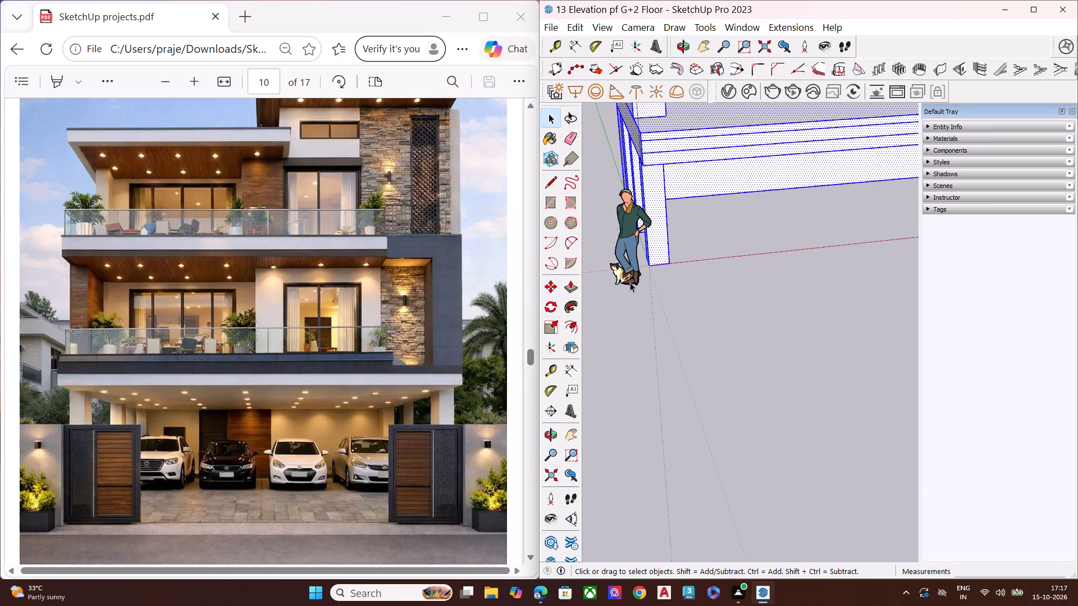
scroll(630, 282, down, 8)
middle_drag(729, 296, 666, 149)
scroll(668, 210, up, 5)
scroll(665, 233, down, 1)
scroll(664, 237, up, 3)
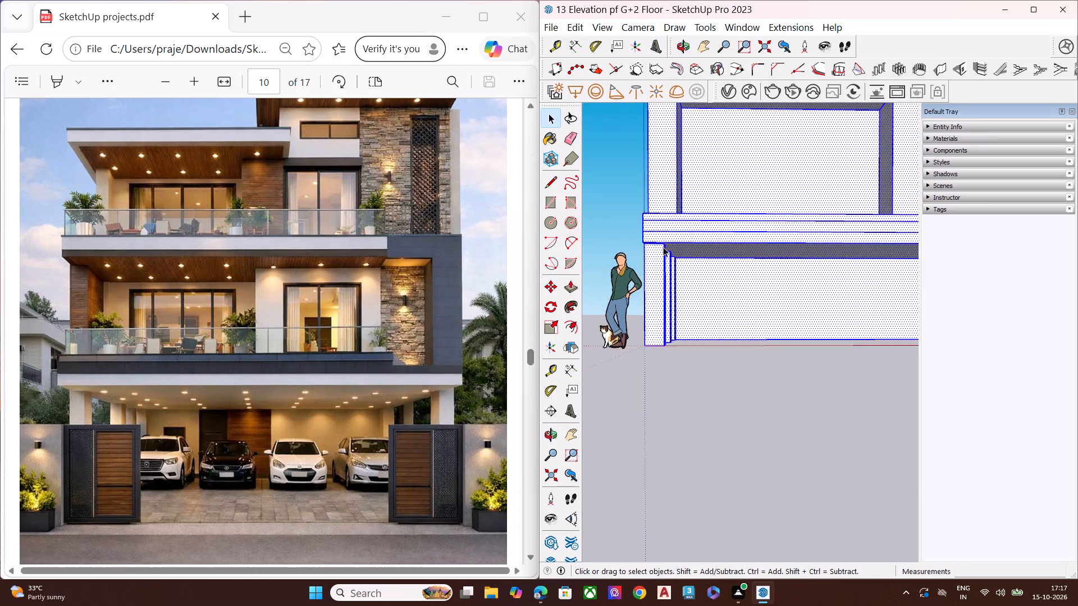
scroll(663, 247, up, 4)
scroll(638, 265, down, 6)
scroll(618, 274, up, 1)
scroll(616, 274, down, 9)
key(s)
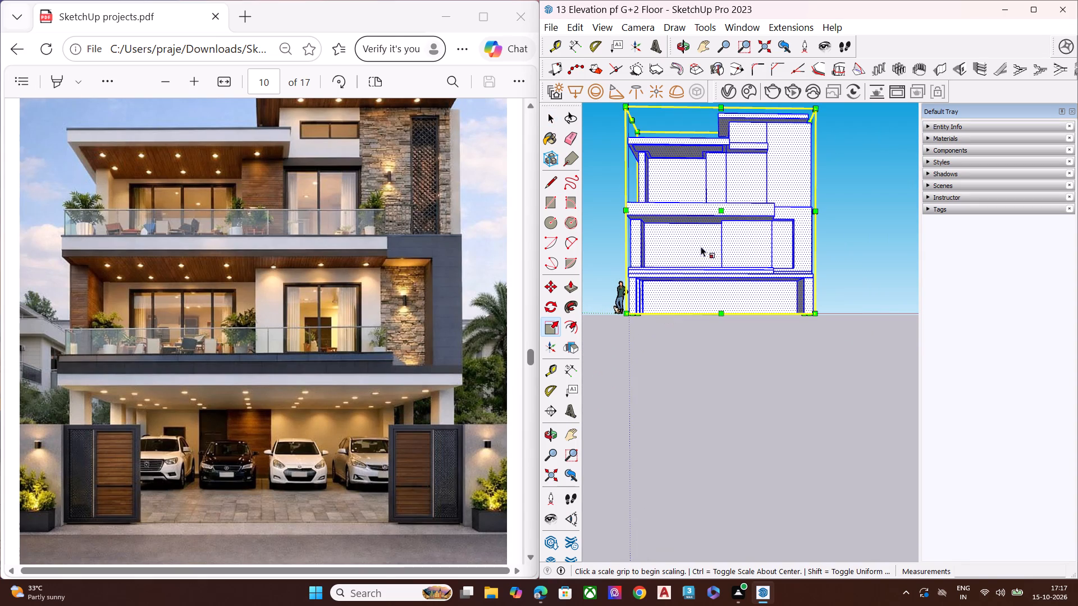
scroll(687, 271, down, 3)
click(654, 163)
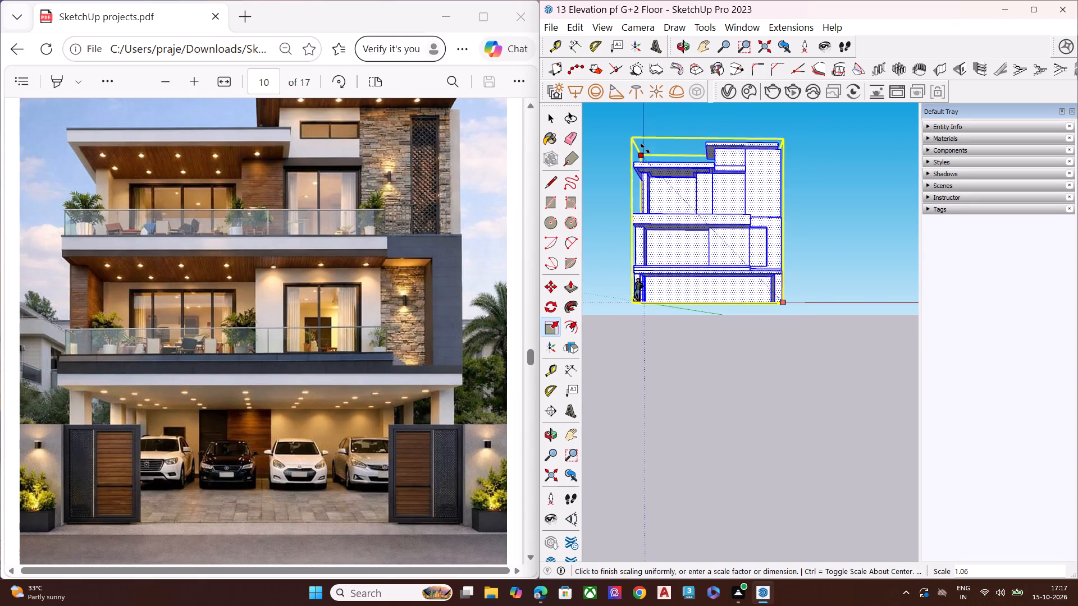
click(632, 127)
Fine-tune the uniform scale of the whole house massing from its upper-left corner, keeping the opposite bottom corner fixed.
scroll(625, 267, up, 6)
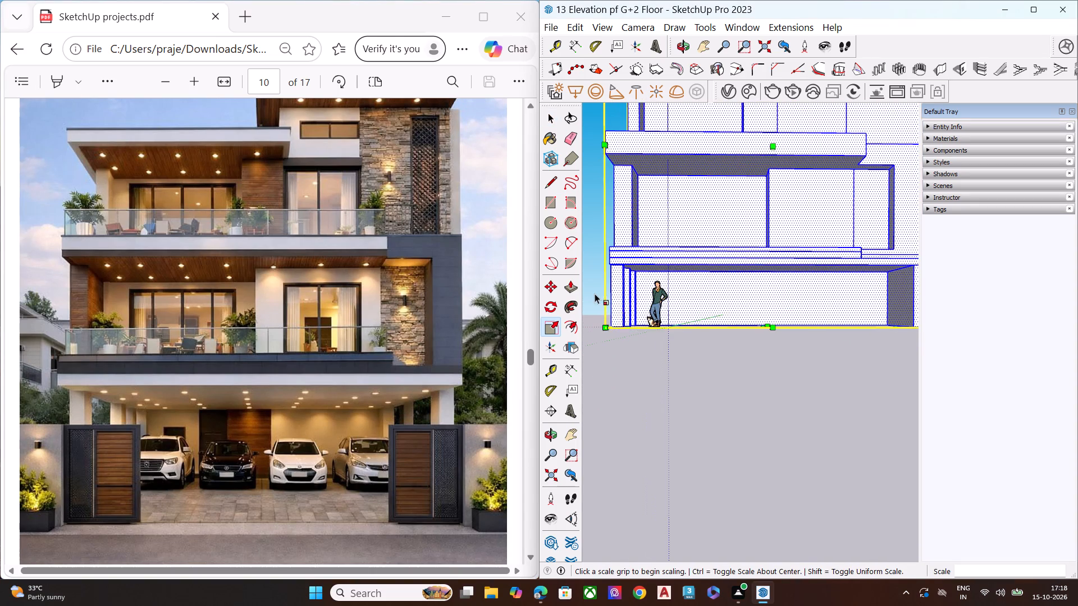
scroll(706, 247, down, 9)
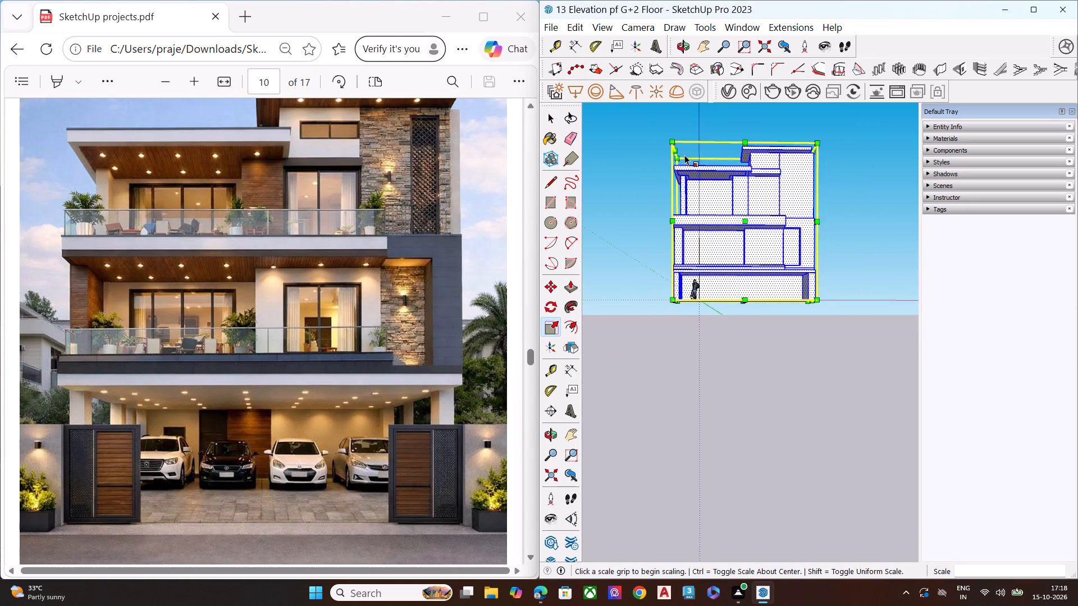
scroll(681, 149, up, 7)
click(677, 153)
key(Escape)
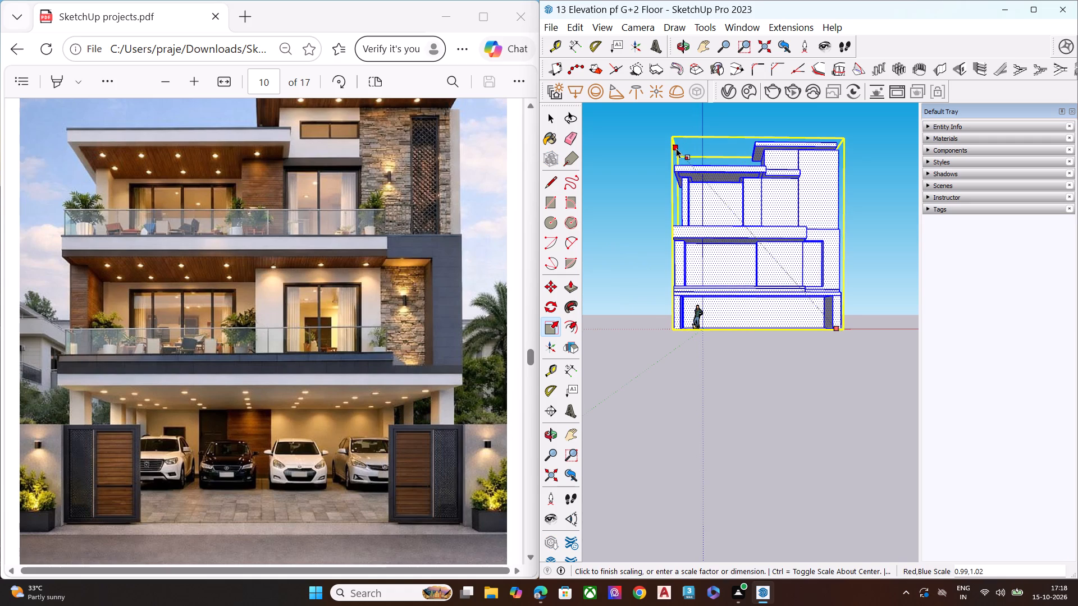
click(677, 159)
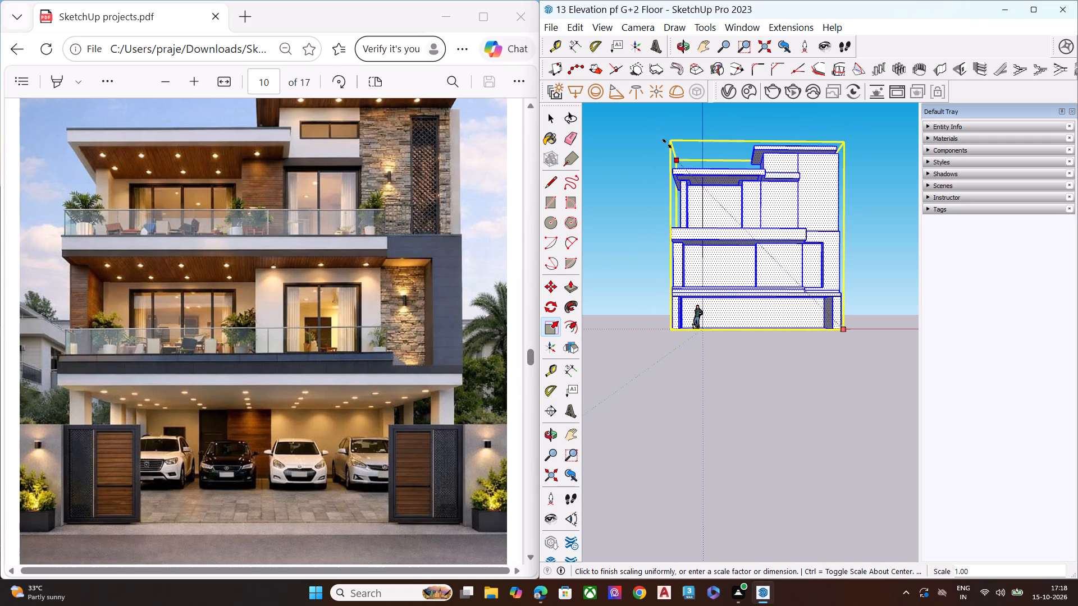
click(666, 141)
key(space)
Move the whole house massing so the base corner of its front-left pillar sits at the axes origin.
scroll(700, 299, up, 6)
scroll(687, 323, down, 1)
scroll(686, 327, up, 5)
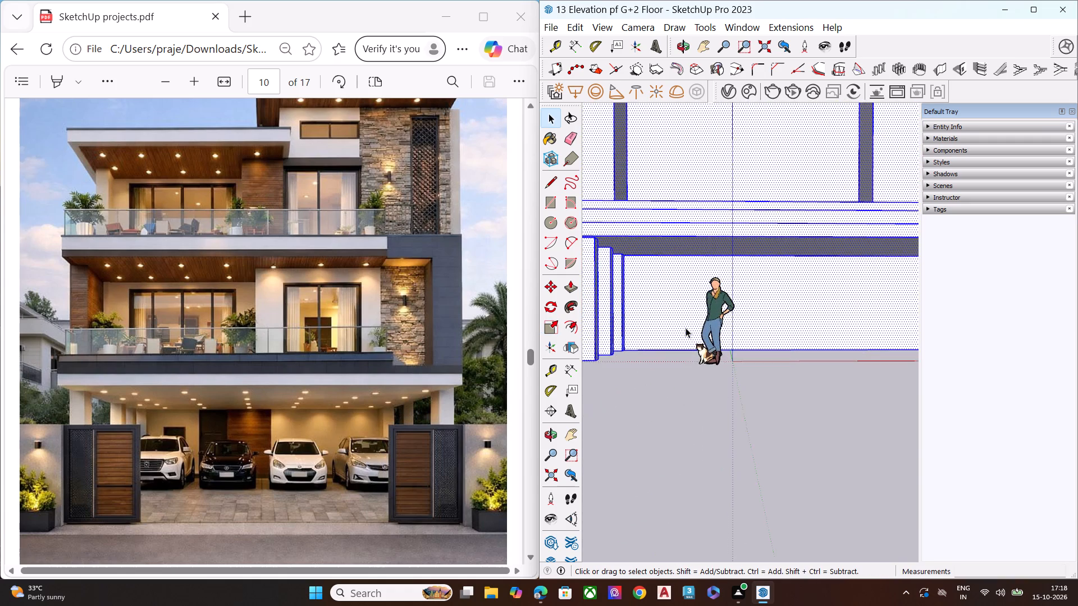
scroll(700, 323, down, 5)
scroll(717, 320, up, 1)
scroll(718, 320, down, 3)
key(m)
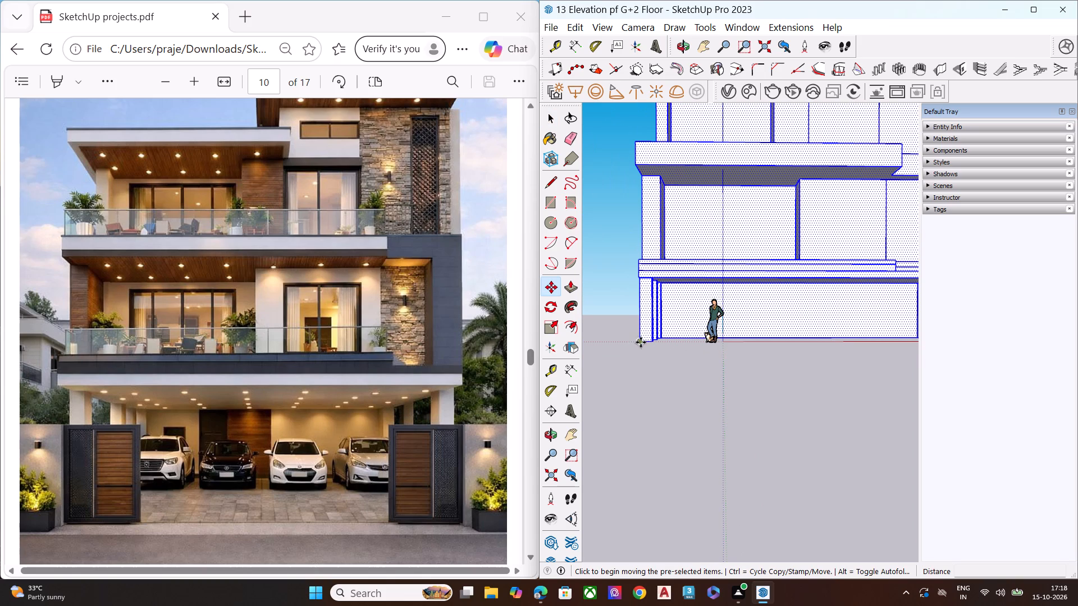
click(641, 342)
click(724, 341)
key(space)
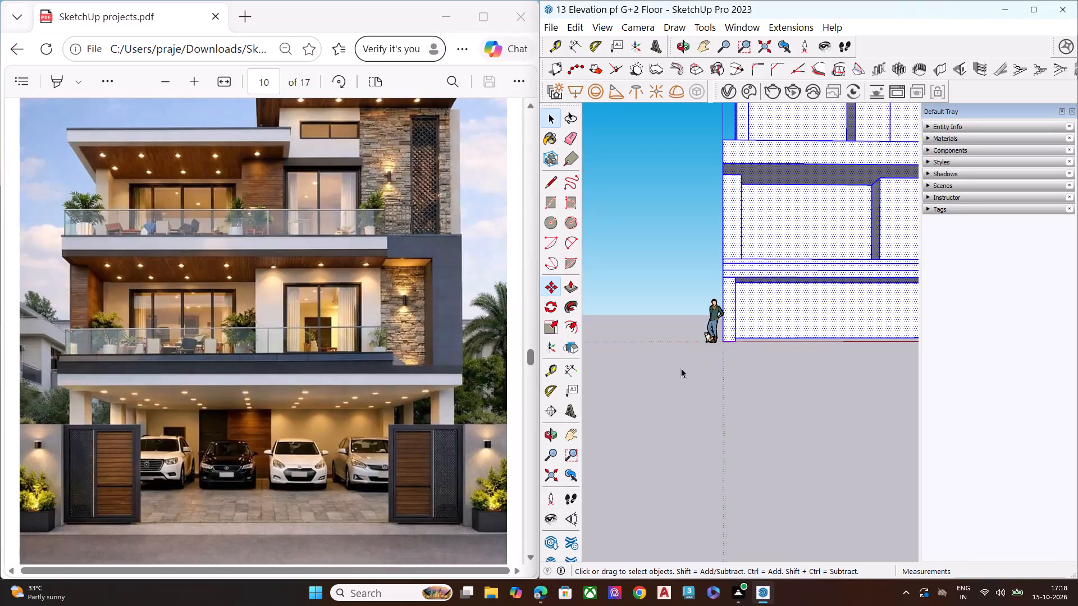
Select the glass railing standing in the open space and move it by its lower end corner into the space beside the house.
scroll(673, 368, down, 2)
scroll(667, 365, up, 1)
scroll(667, 365, down, 17)
scroll(771, 295, up, 1)
scroll(771, 295, down, 4)
middle_drag(694, 325, 796, 455)
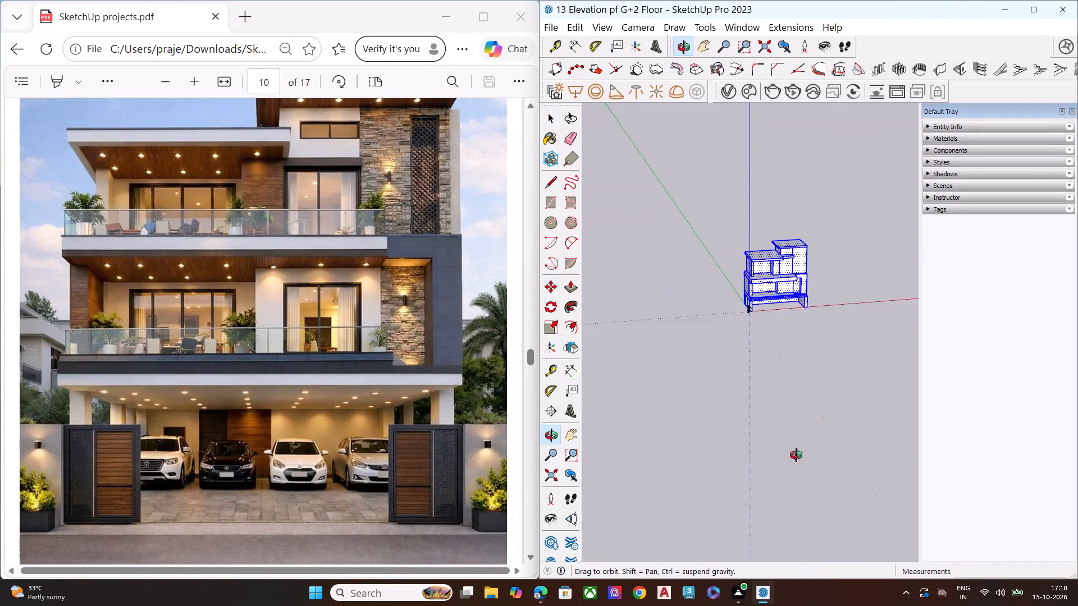
middle_drag(796, 455, 905, 467)
scroll(679, 440, up, 8)
drag(725, 459, 633, 356)
key(m)
scroll(670, 410, up, 13)
scroll(674, 387, down, 2)
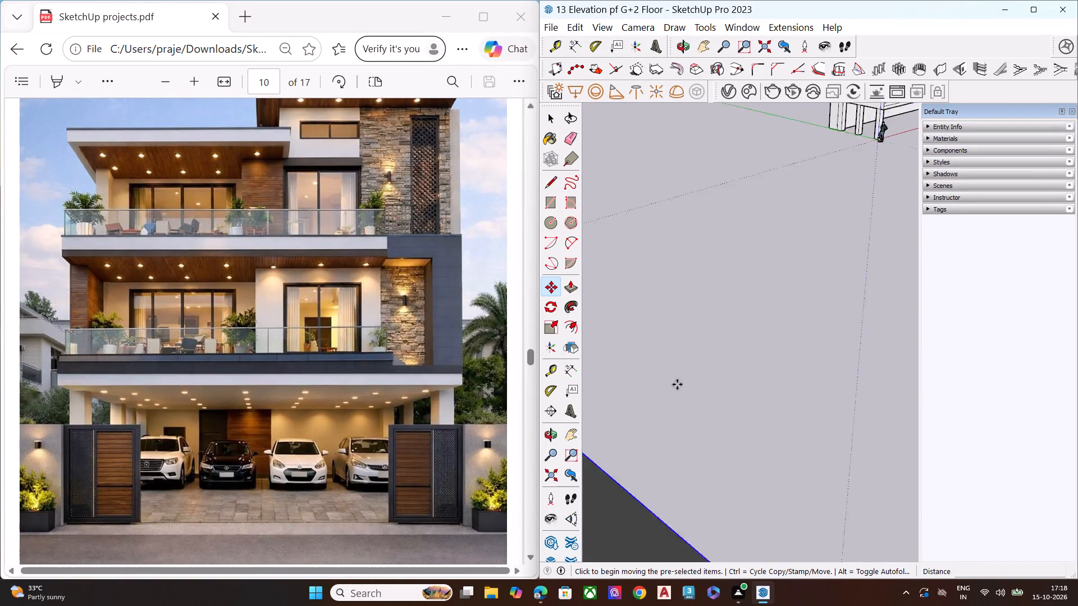
scroll(677, 384, down, 6)
scroll(643, 378, up, 4)
click(684, 447)
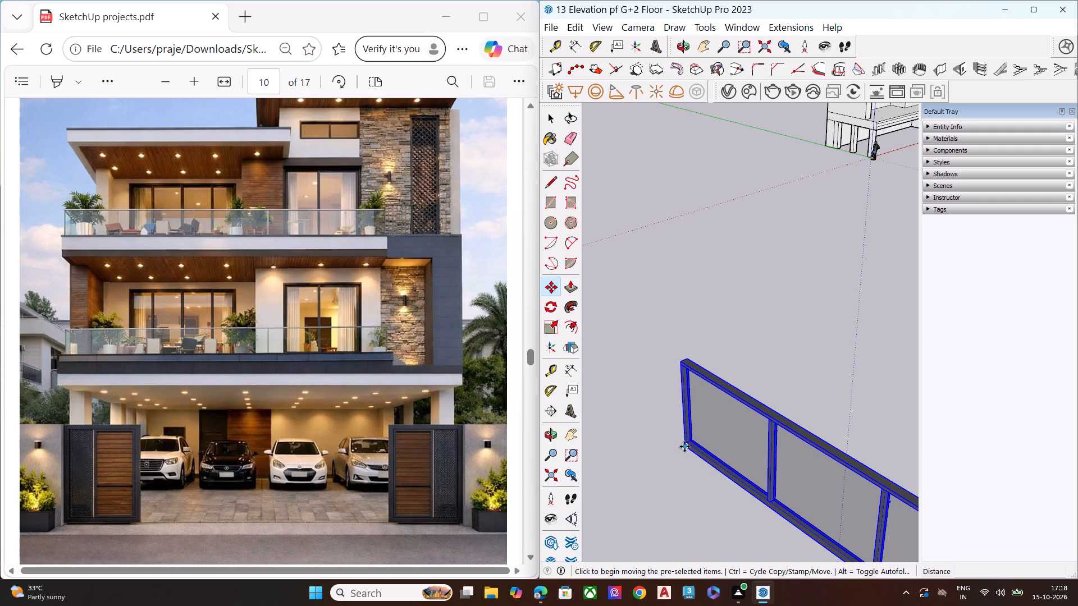
scroll(659, 283, down, 9)
scroll(658, 286, up, 1)
scroll(657, 287, down, 10)
scroll(651, 319, up, 1)
scroll(651, 319, down, 9)
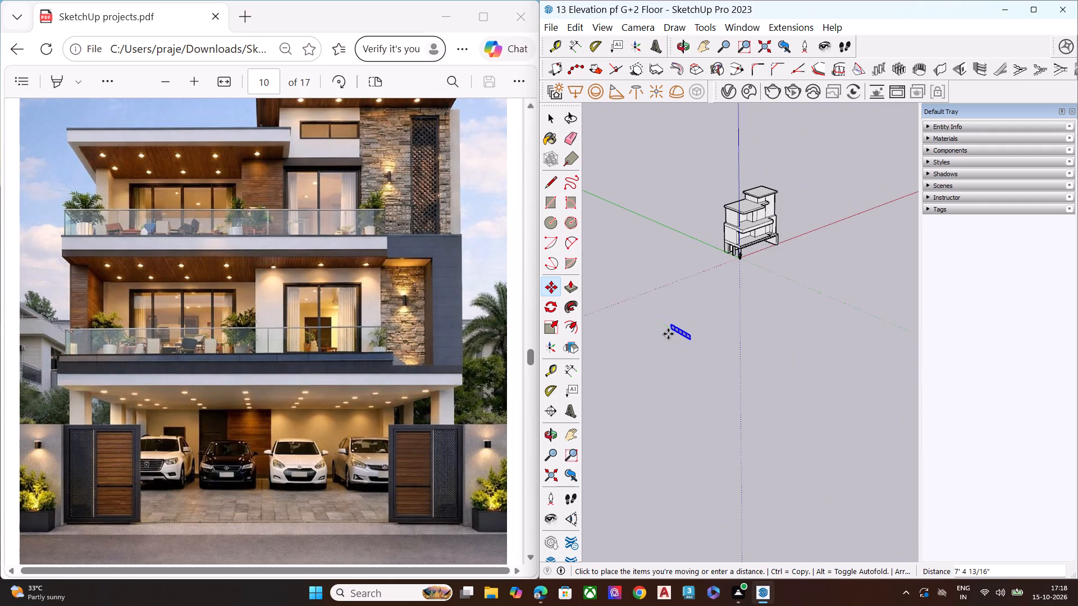
scroll(668, 334, down, 2)
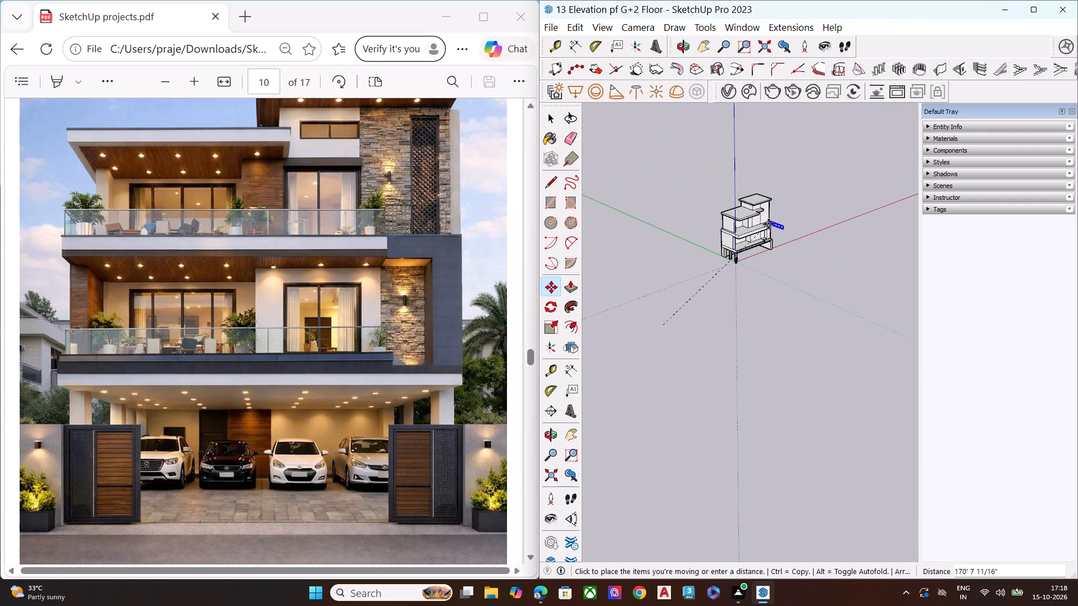
scroll(770, 181, up, 9)
scroll(701, 283, up, 16)
scroll(675, 296, down, 1)
scroll(675, 296, up, 5)
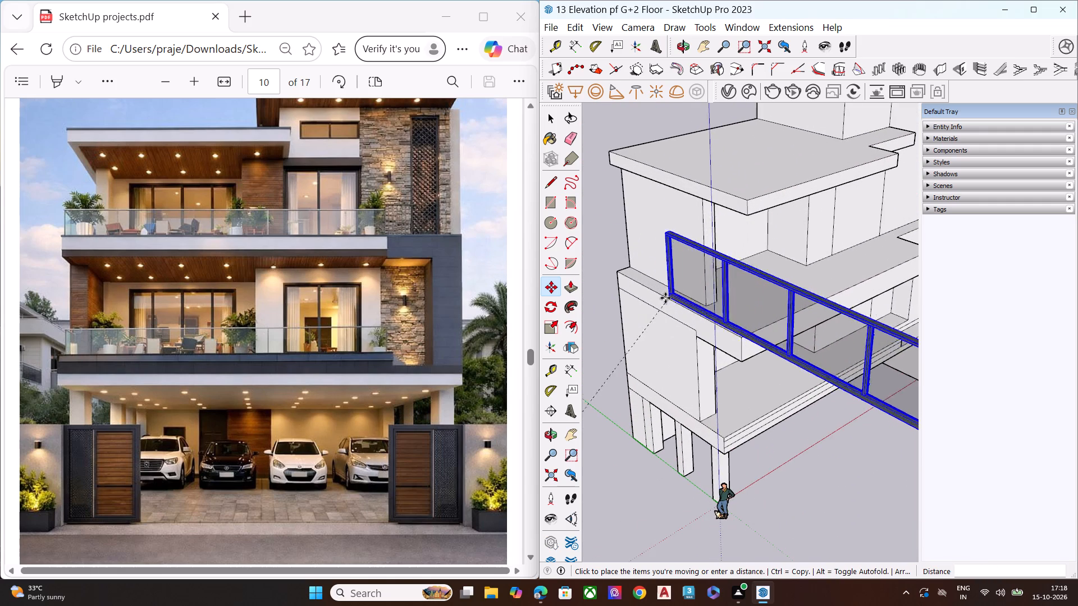
click(606, 210)
Move the railing by its lower front corner about 38' 6" so it floats above the front-left corner of the house.
middle_drag(856, 280, 490, 236)
scroll(487, 235, up, 1)
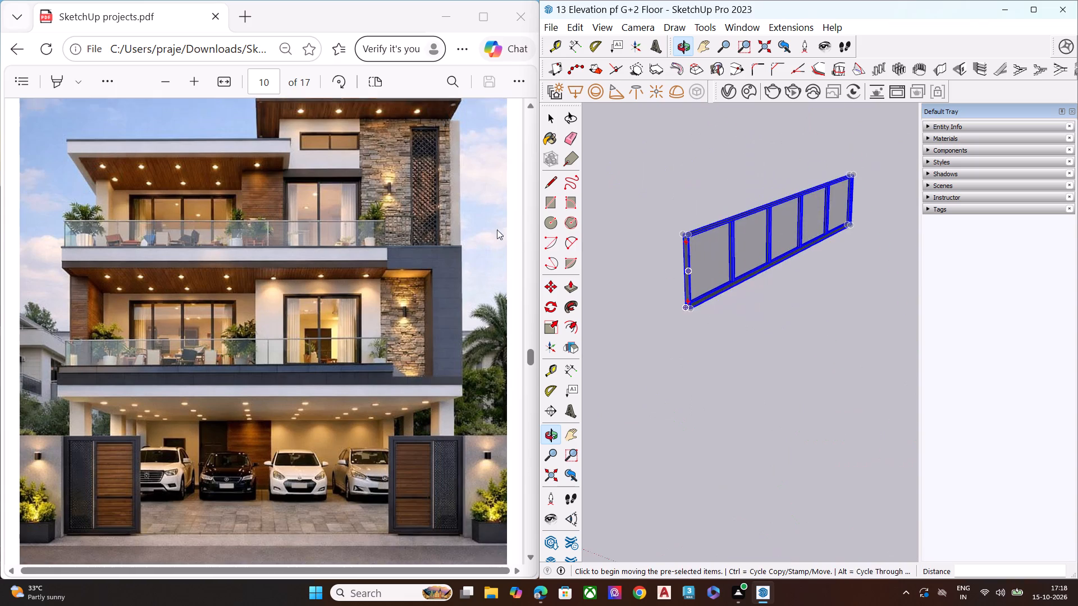
scroll(697, 212, down, 12)
scroll(667, 263, up, 1)
scroll(666, 265, down, 6)
scroll(676, 314, down, 2)
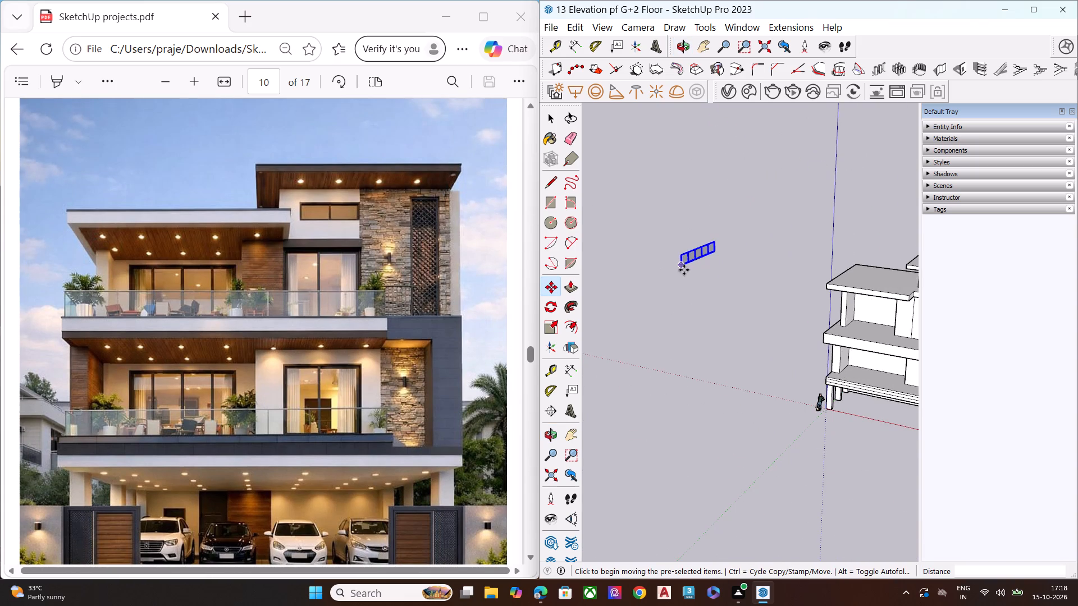
click(684, 270)
scroll(826, 334, up, 12)
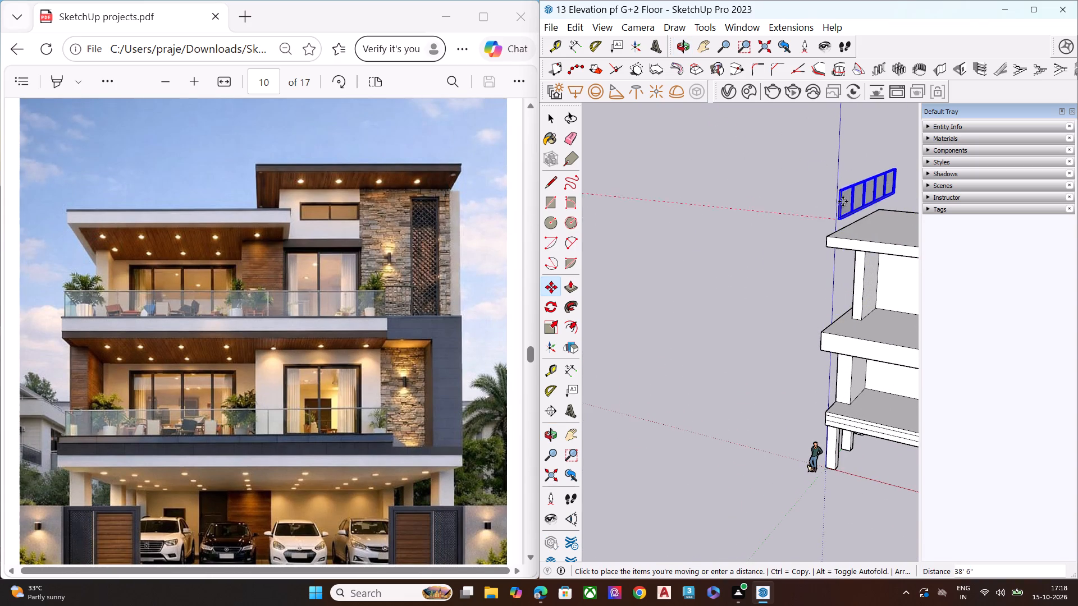
middle_drag(860, 164, 828, 421)
scroll(828, 421, up, 1)
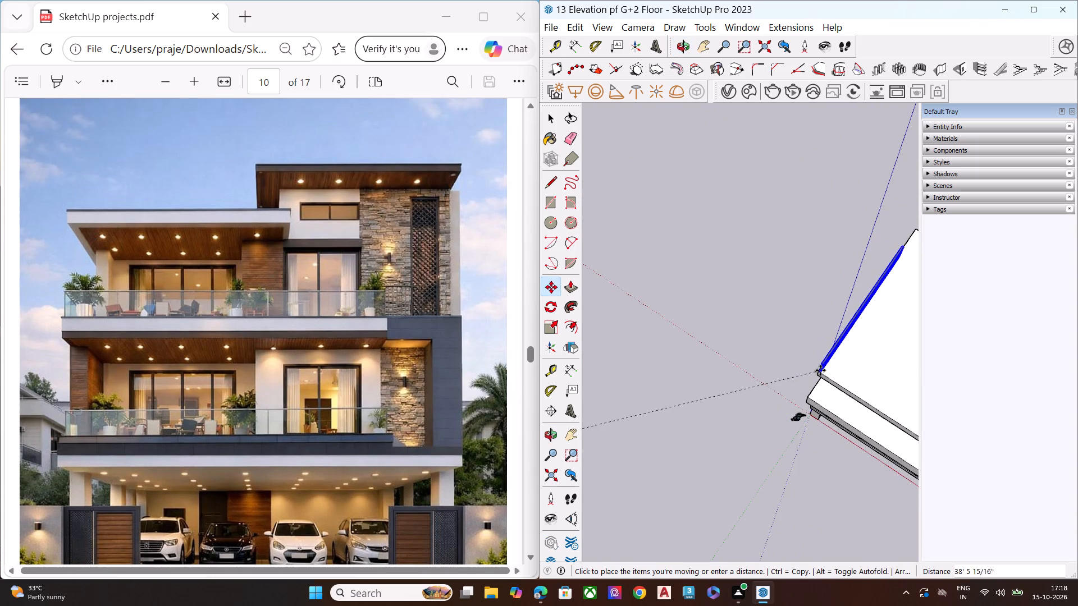
click(820, 370)
Lower the railing onto the left edge of the upper balcony slab and align its base corner with the slab's front-left corner.
middle_drag(841, 365, 889, 183)
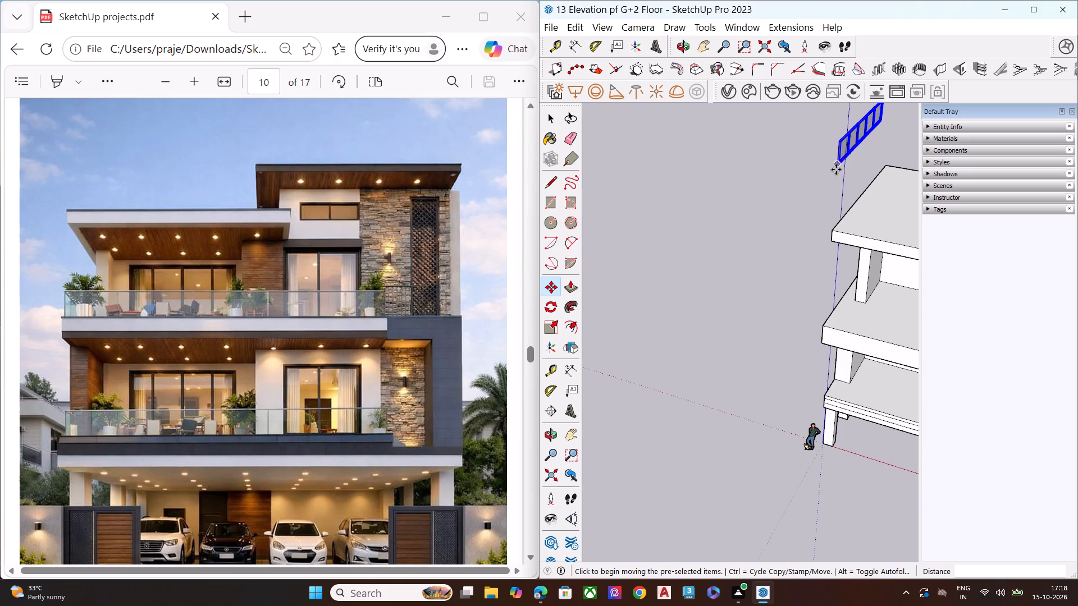
click(837, 166)
click(824, 327)
scroll(795, 314, down, 2)
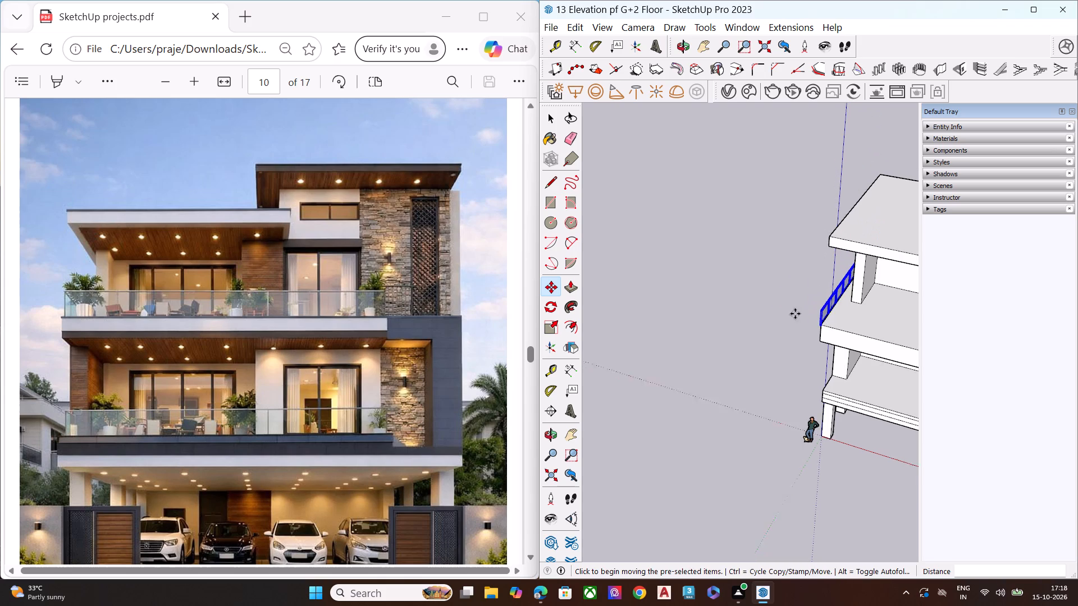
middle_drag(842, 331, 1045, 179)
scroll(1044, 179, up, 10)
scroll(846, 285, up, 9)
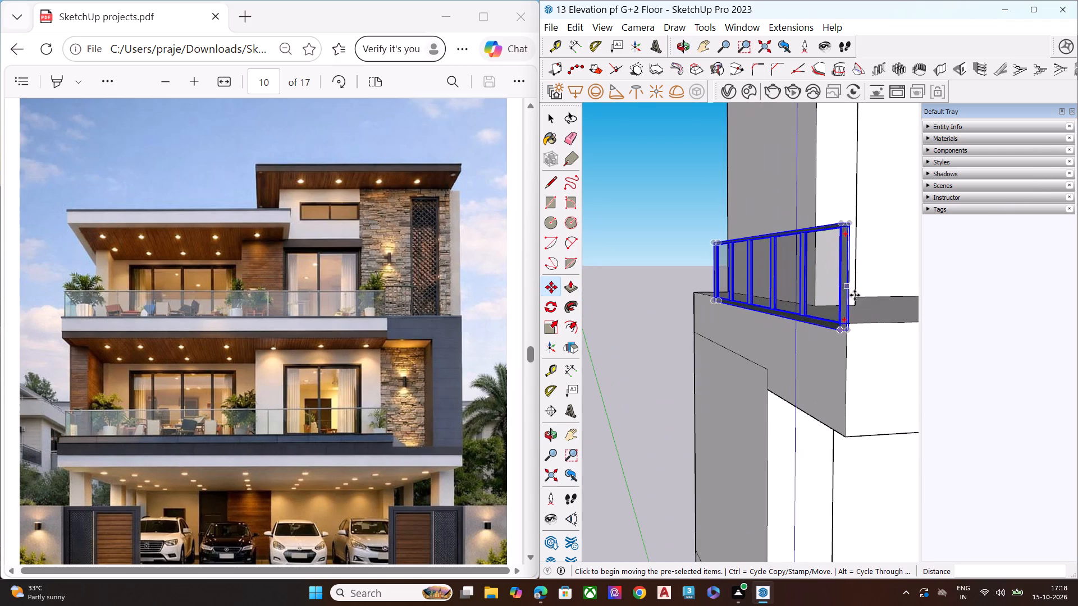
scroll(859, 298, up, 1)
middle_drag(859, 298, 838, 322)
scroll(812, 380, up, 6)
click(789, 375)
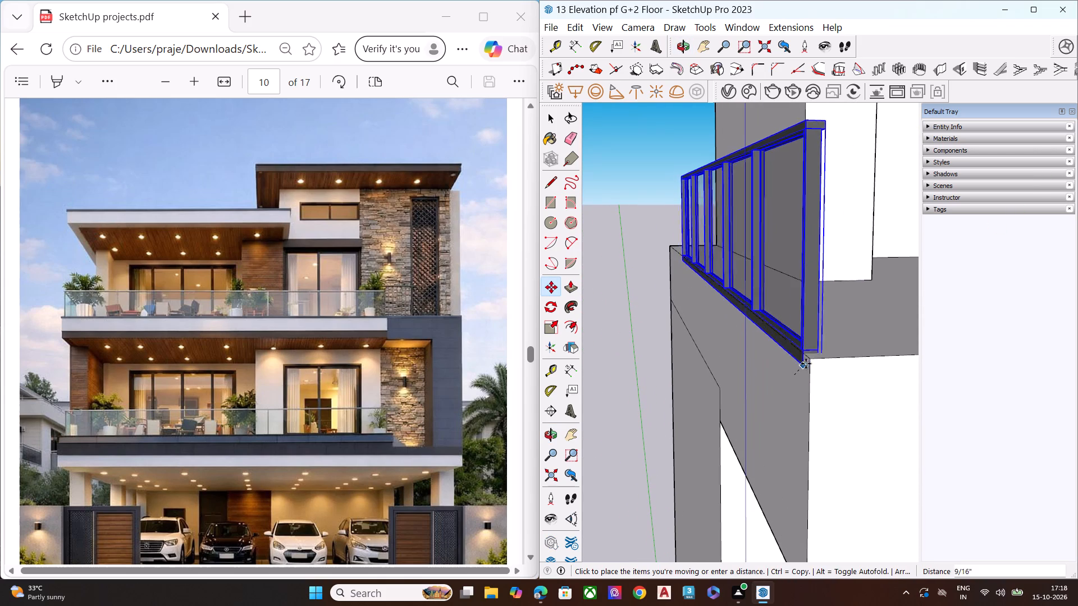
click(812, 359)
scroll(670, 342, down, 7)
scroll(720, 300, up, 8)
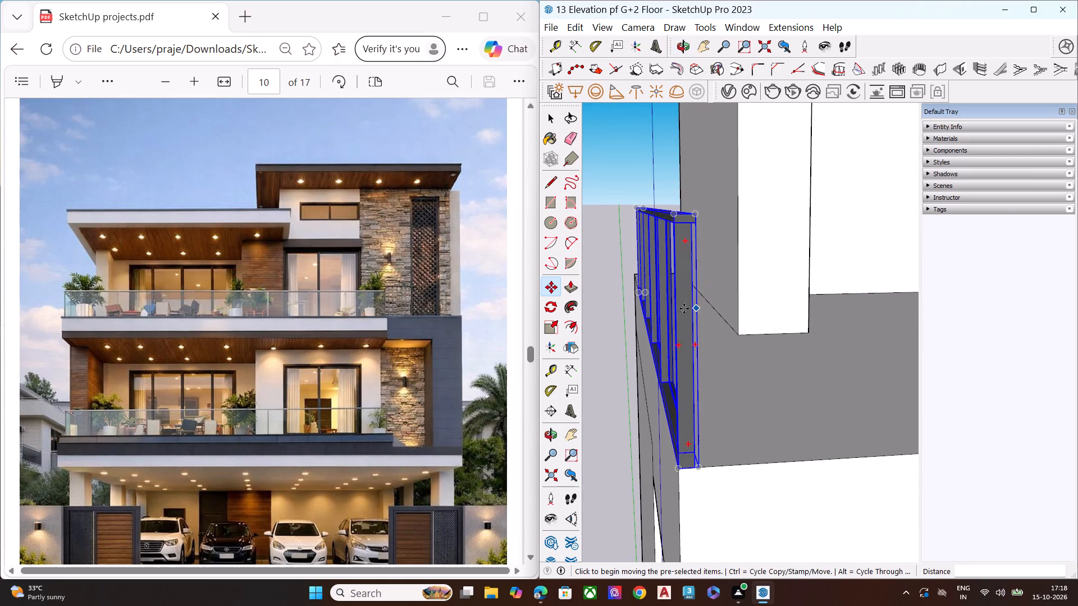
Copy the side railing from the upper balcony's front-left corner to a point further along the slab's front edge.
scroll(670, 311, down, 2)
key(m)
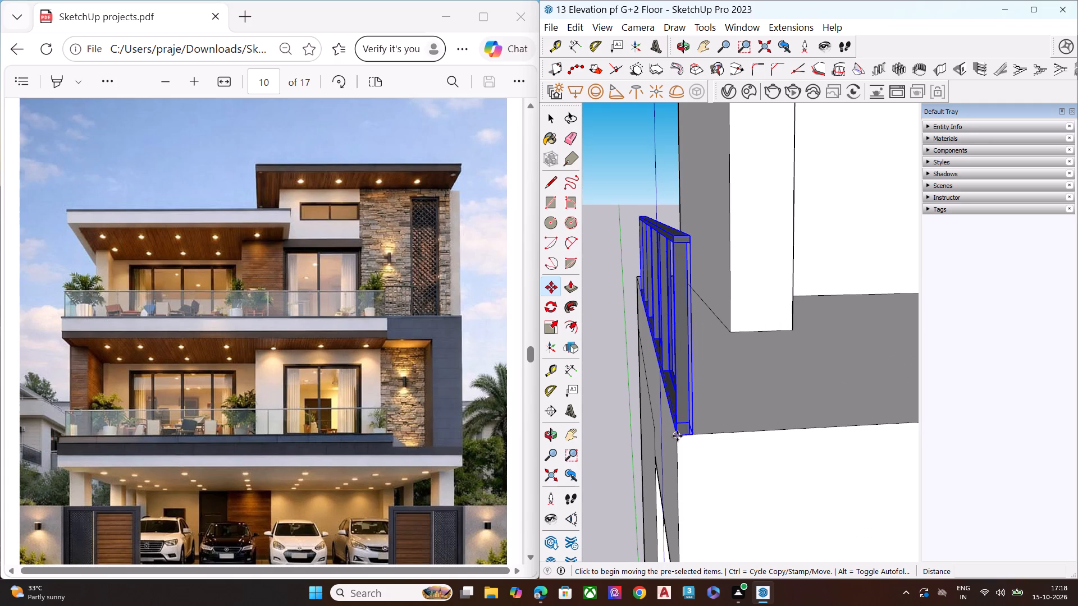
click(677, 436)
scroll(586, 355, down, 8)
click(755, 368)
Rotate the copied railing about its lower front corner so it runs parallel to the balcony's front edge.
middle_drag(766, 348, 733, 423)
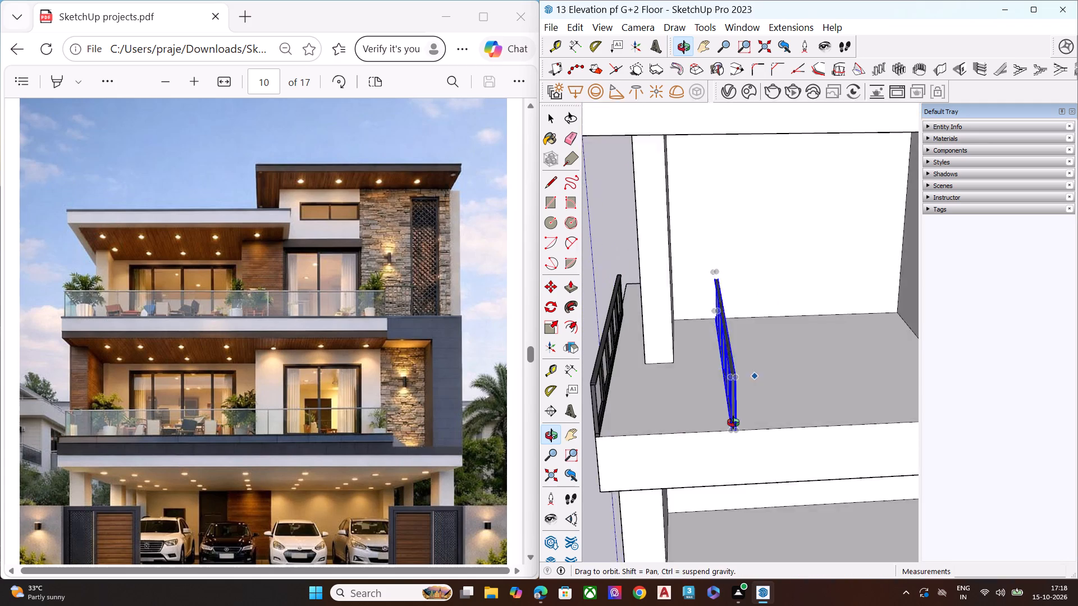
middle_drag(733, 423, 728, 434)
scroll(714, 454, up, 1)
scroll(714, 454, down, 1)
scroll(714, 454, up, 1)
key(w)
key(q)
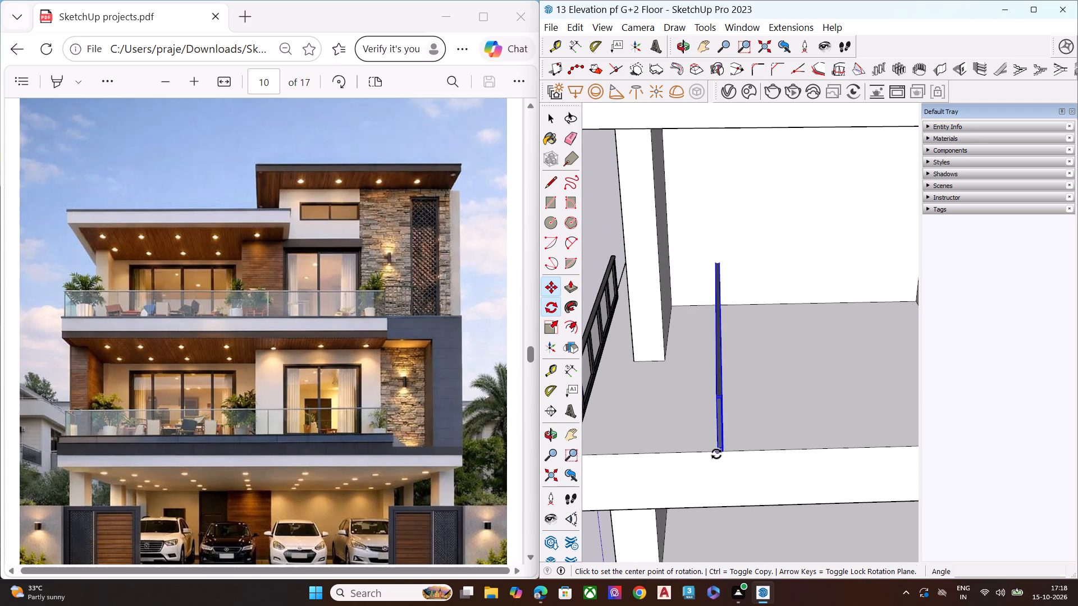
click(718, 453)
click(754, 449)
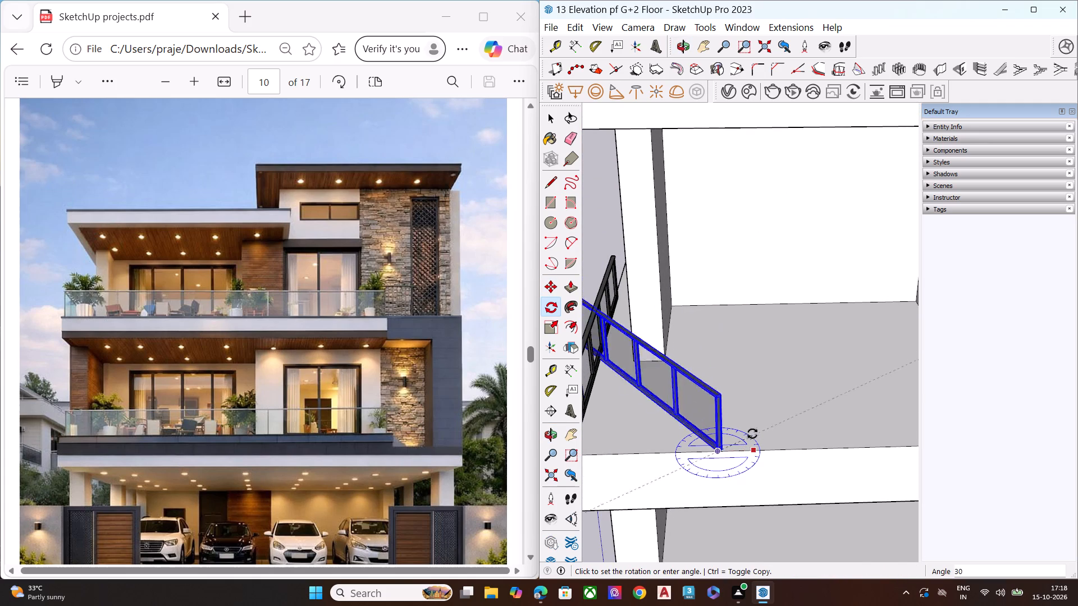
click(716, 425)
Move the rotated railing by its lower left corner to meet the side railing at the upper balcony's front-left corner.
key(space)
scroll(747, 414, down, 7)
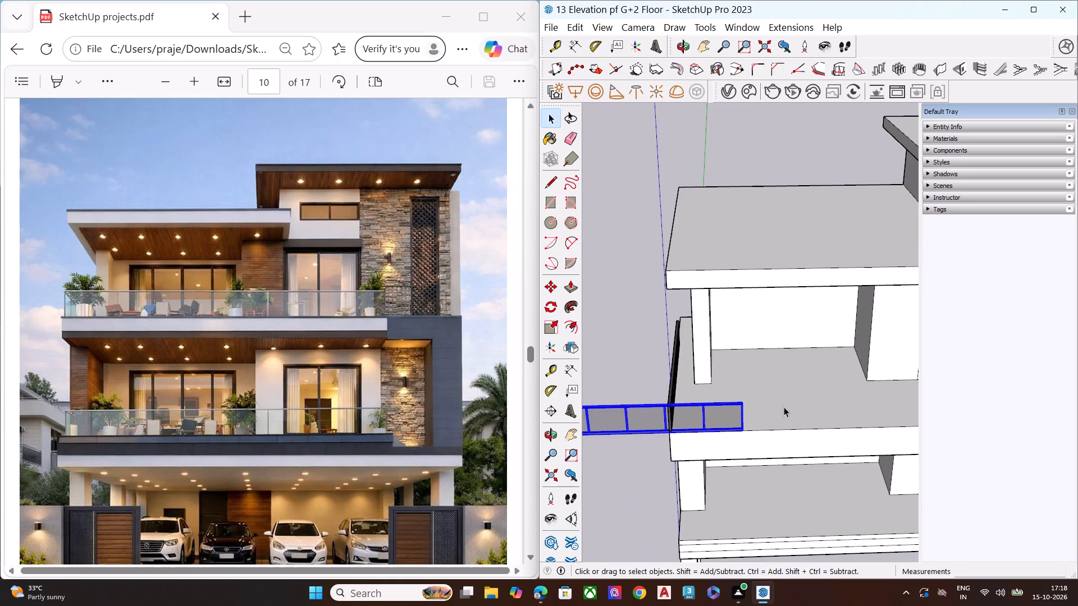
scroll(670, 397, down, 6)
scroll(596, 423, up, 10)
scroll(629, 428, down, 1)
scroll(630, 429, up, 3)
key(m)
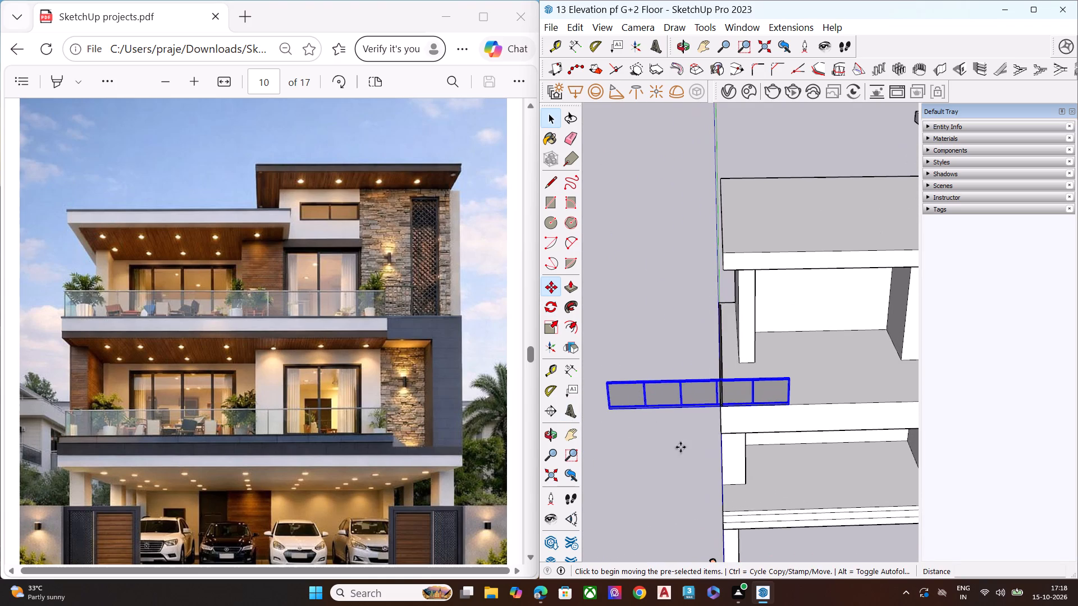
scroll(629, 418, up, 8)
click(593, 397)
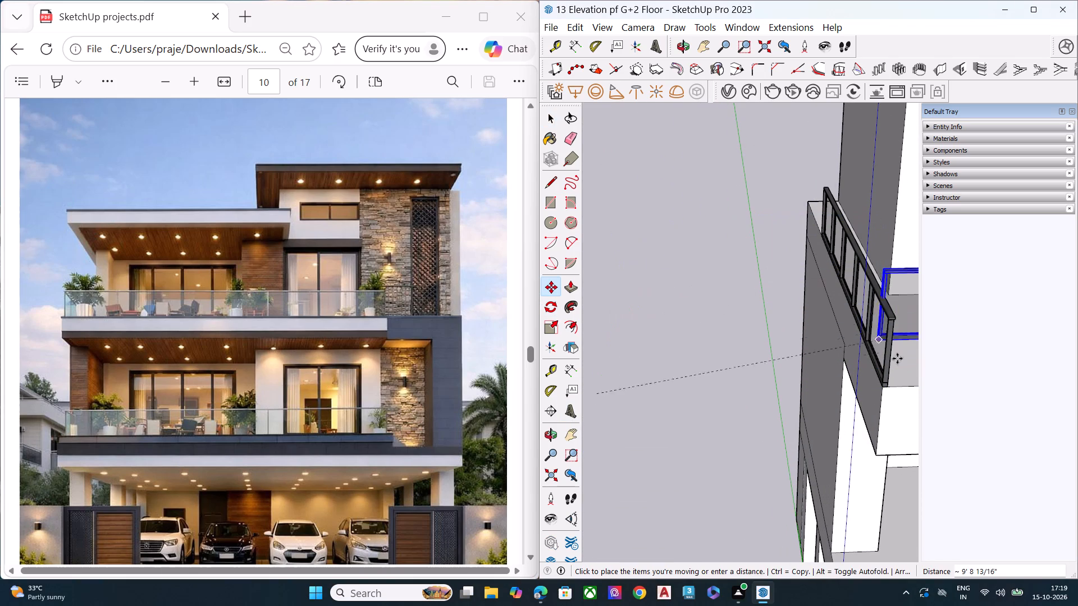
click(890, 388)
Scale the front railing's height from its top centre by a factor of 1.50.
scroll(718, 338, down, 7)
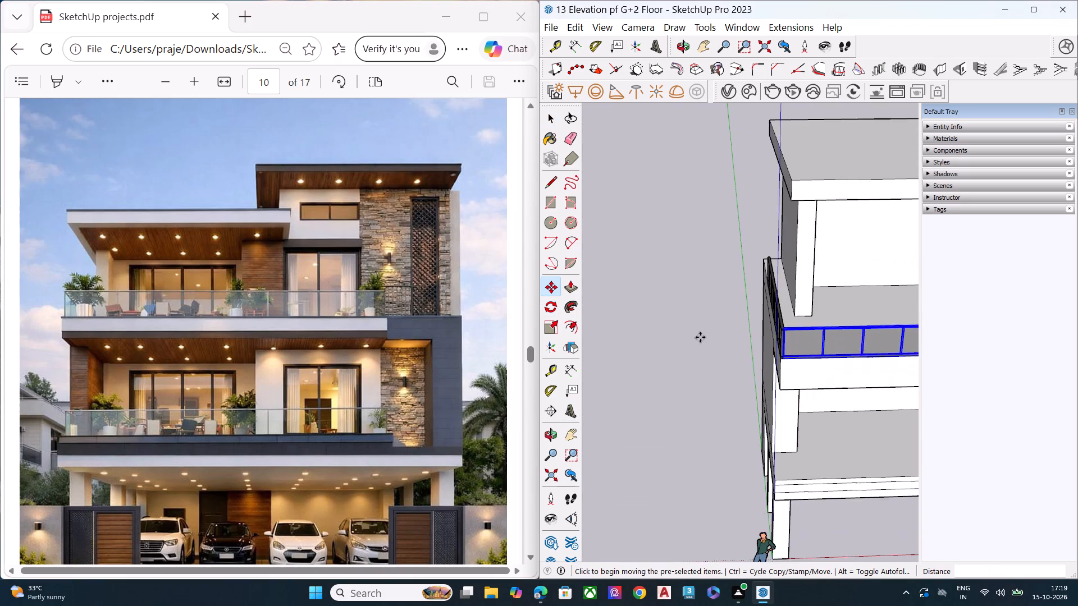
scroll(790, 331, down, 8)
middle_drag(818, 402, 790, 222)
scroll(856, 321, up, 8)
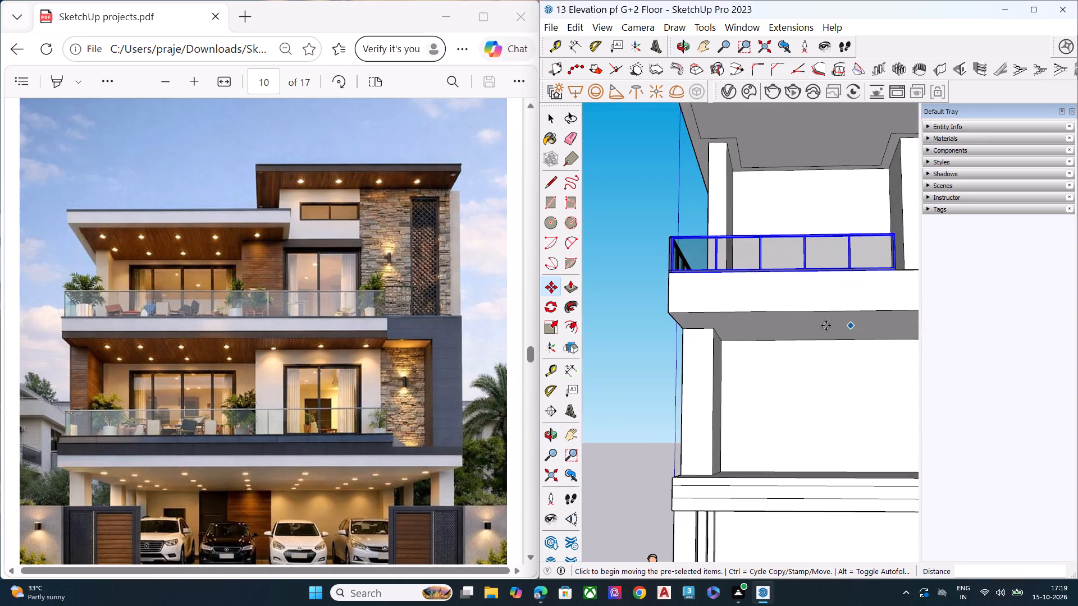
scroll(785, 319, down, 6)
middle_drag(792, 324, 791, 389)
scroll(791, 389, up, 8)
middle_drag(779, 314, 790, 360)
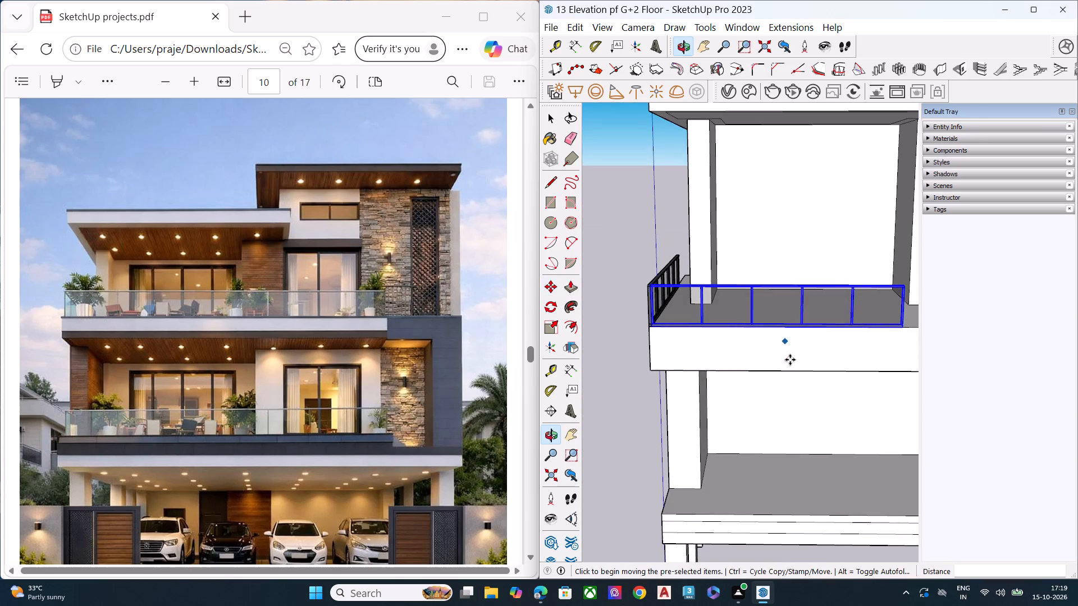
key(s)
scroll(771, 283, up, 3)
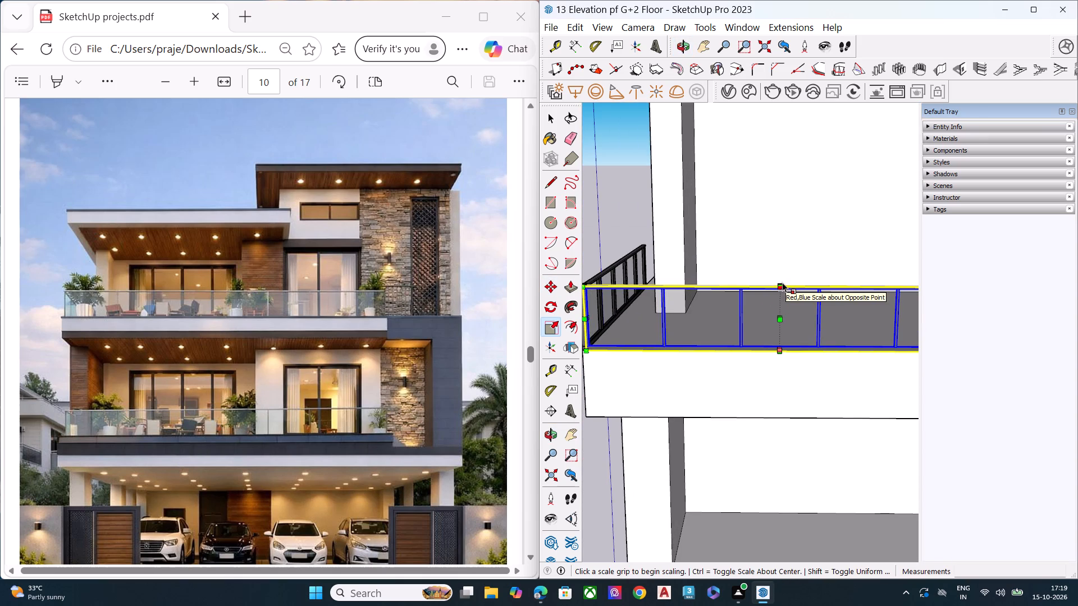
middle_drag(782, 282, 778, 376)
scroll(778, 376, up, 3)
scroll(778, 376, down, 1)
scroll(778, 376, up, 5)
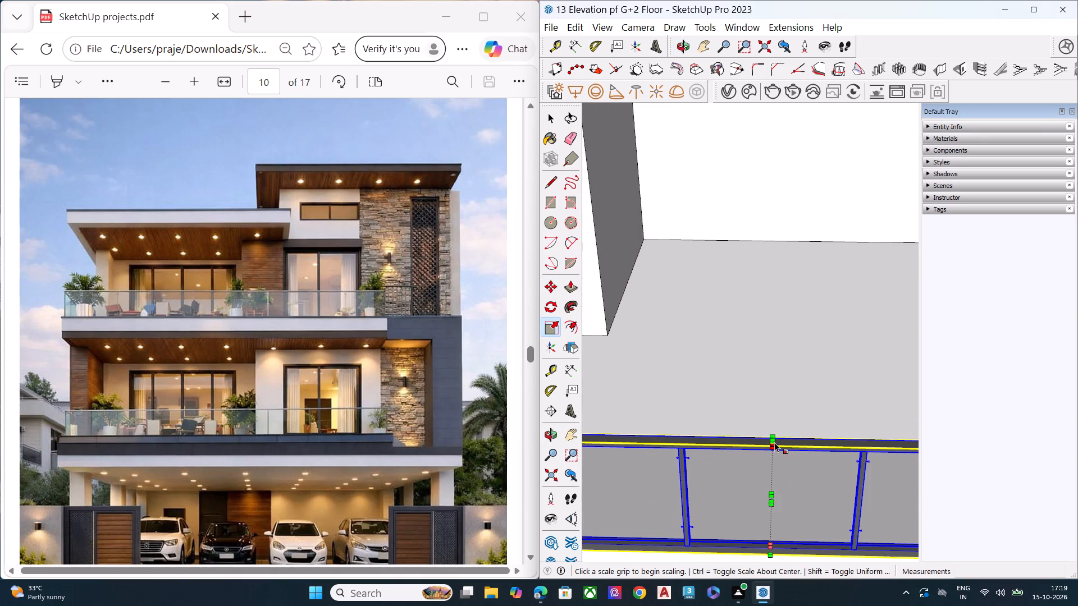
scroll(774, 439, up, 6)
click(771, 440)
click(775, 314)
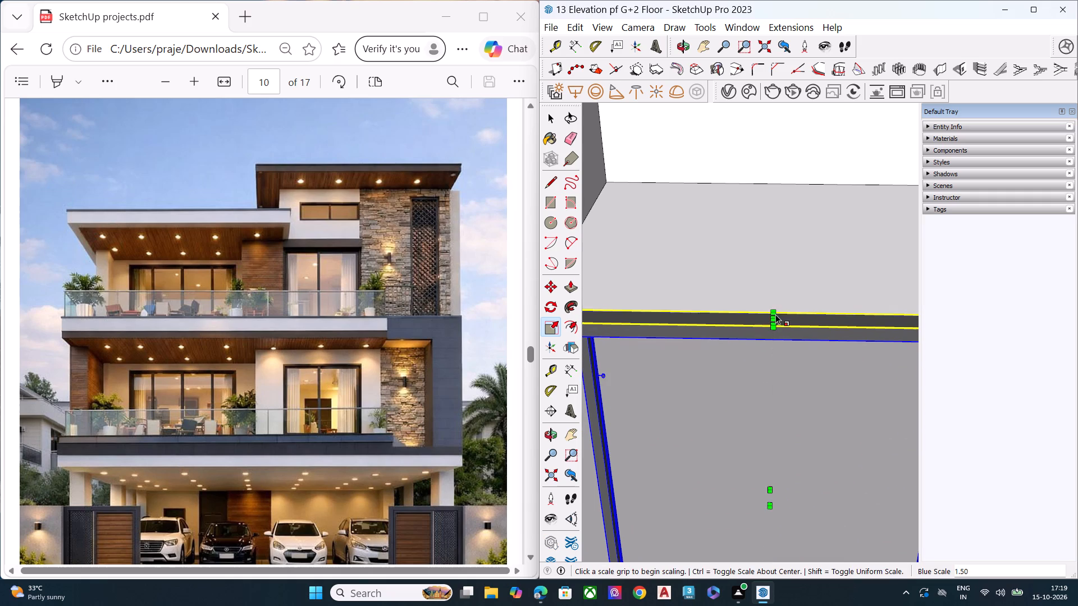
Scale the upper balcony's side railing upward from its top centre by about 1.45 to match the front railing's top.
scroll(793, 297, down, 5)
scroll(796, 295, up, 2)
scroll(796, 295, down, 4)
scroll(800, 293, up, 1)
scroll(803, 291, down, 10)
middle_drag(717, 305, 742, 156)
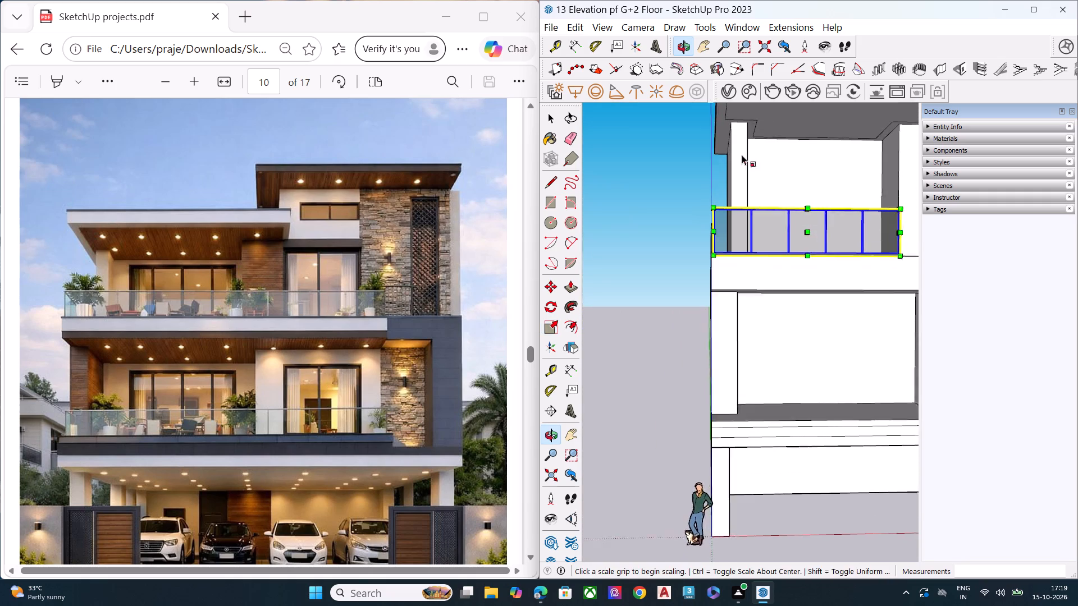
scroll(739, 155, up, 1)
scroll(574, 236, down, 8)
scroll(722, 253, down, 8)
middle_drag(820, 337, 815, 338)
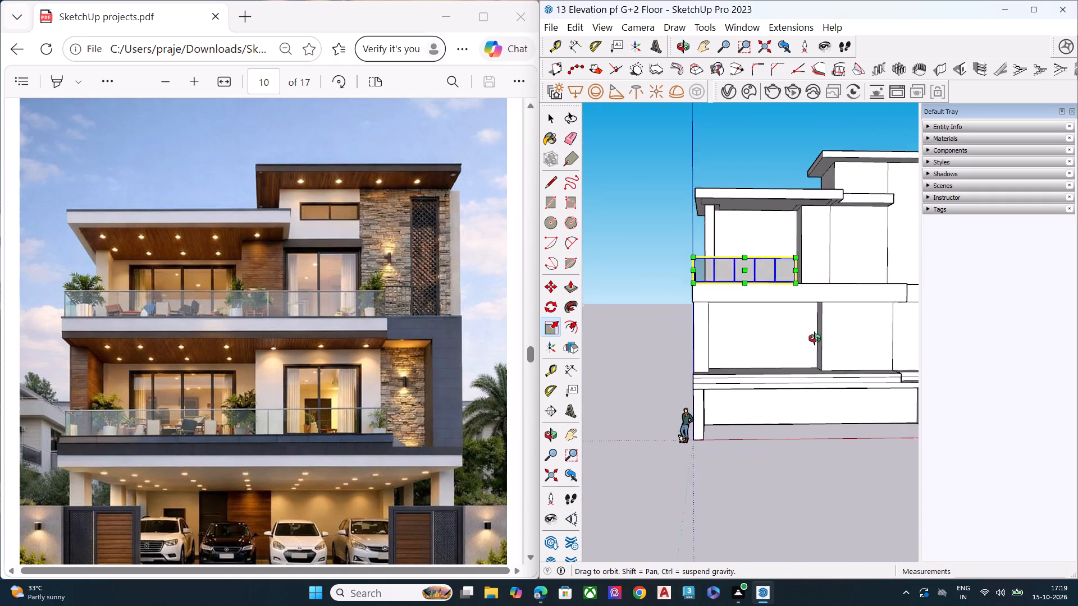
middle_drag(815, 338, 748, 347)
scroll(762, 269, up, 3)
scroll(761, 264, down, 1)
scroll(761, 264, up, 3)
scroll(618, 265, up, 2)
middle_drag(615, 265, 888, 286)
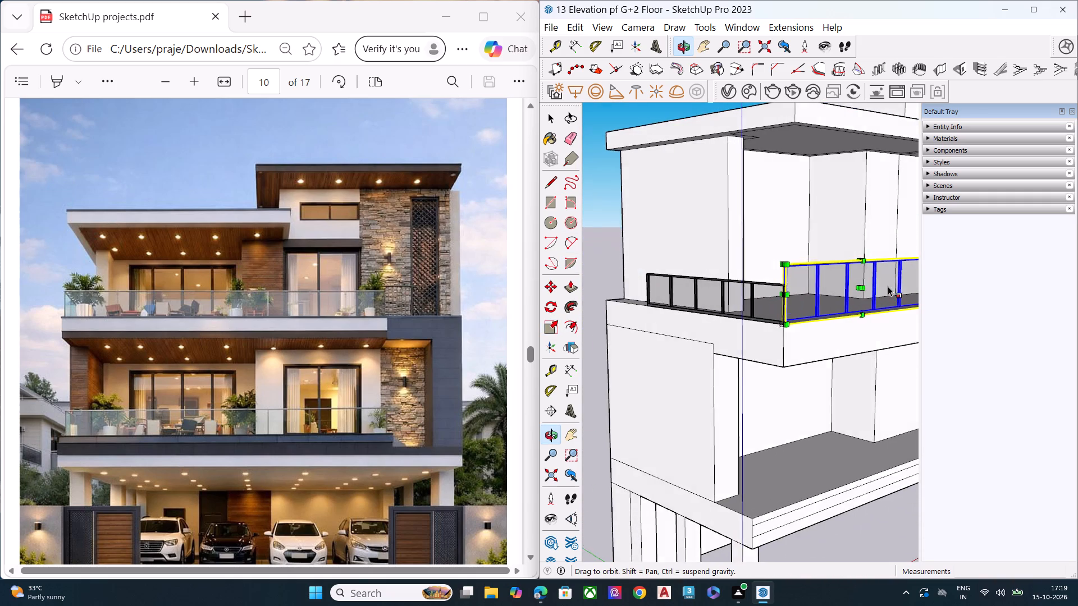
key(space)
click(750, 296)
scroll(750, 296, up, 1)
scroll(750, 296, down, 1)
scroll(750, 296, up, 6)
key(s)
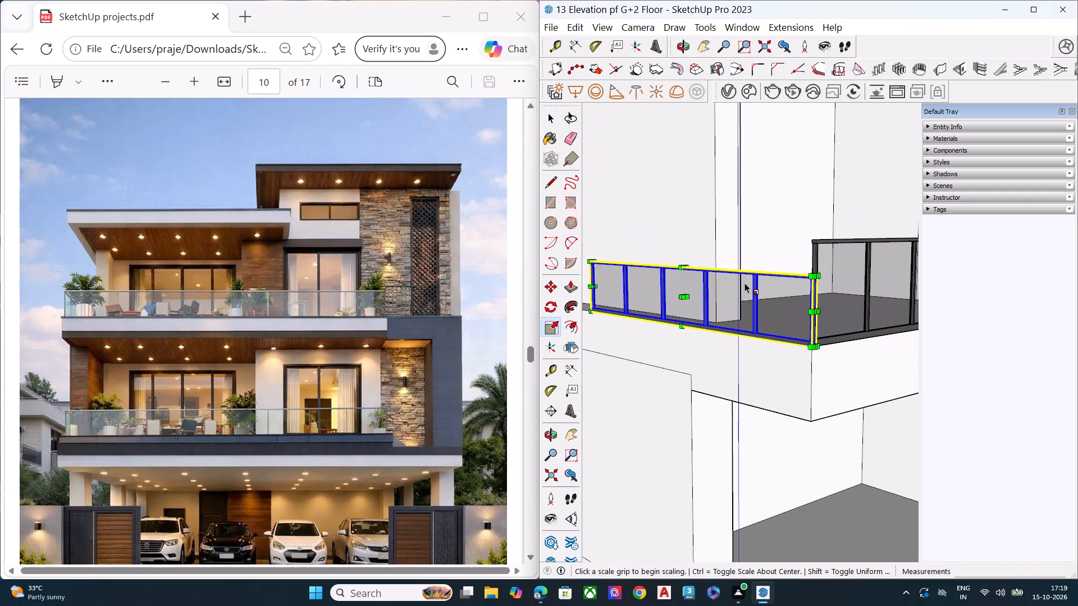
scroll(718, 258, up, 7)
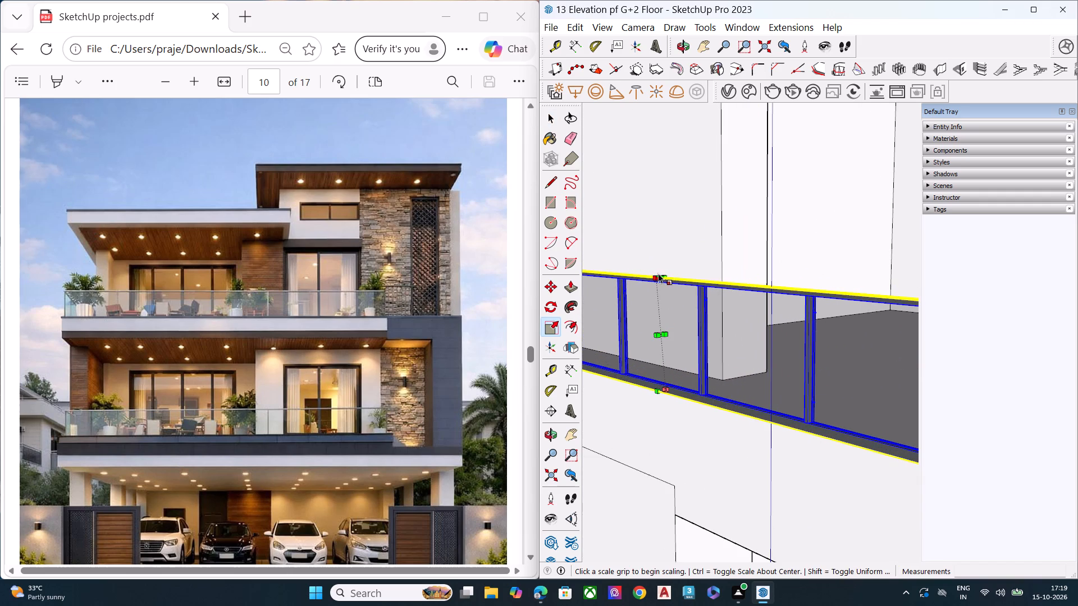
scroll(660, 272, up, 1)
scroll(660, 272, down, 1)
scroll(659, 273, up, 6)
click(661, 278)
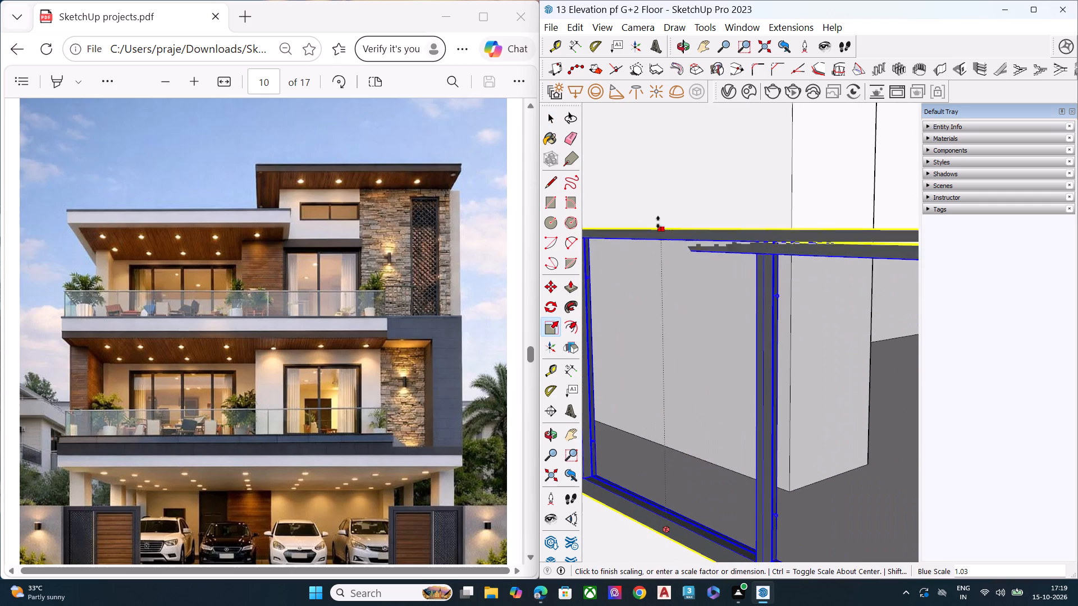
scroll(656, 210, down, 1)
scroll(656, 210, up, 1)
scroll(656, 210, down, 13)
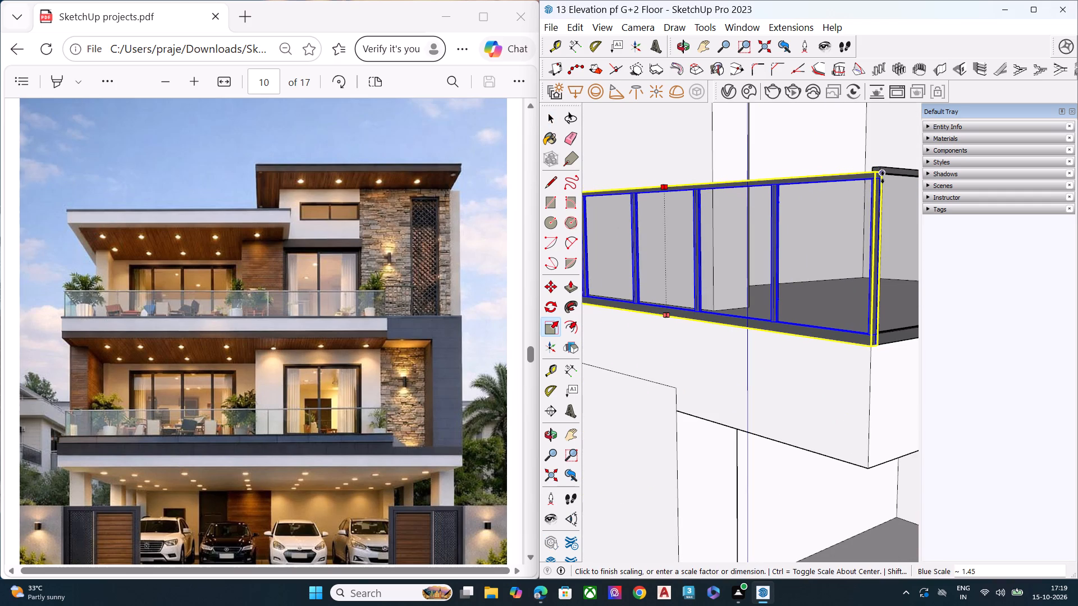
click(881, 168)
key(space)
scroll(723, 235, down, 7)
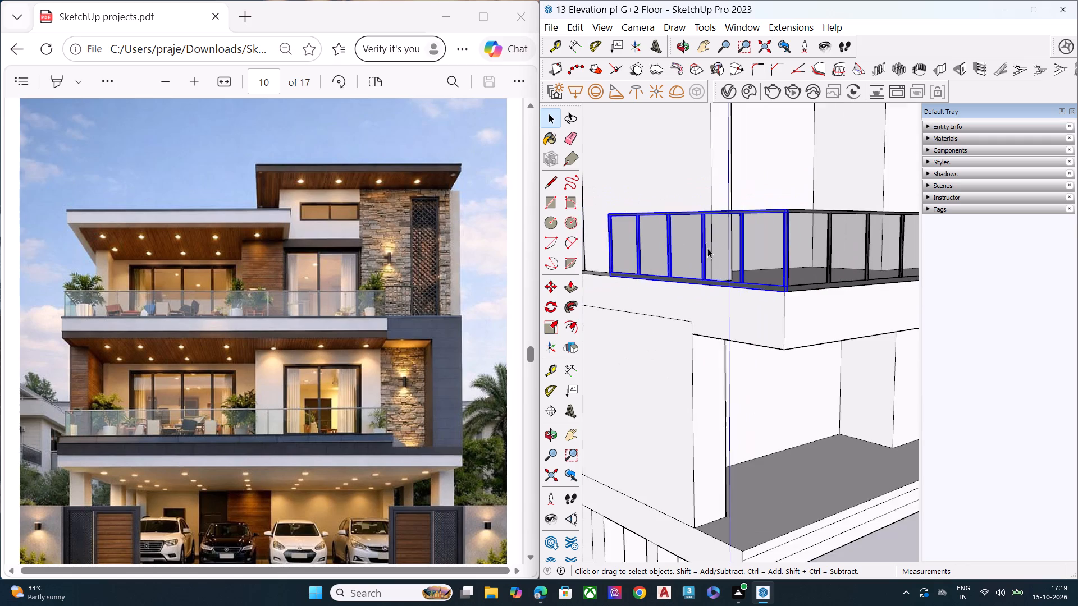
Examine the side and front railings on the upper balcony against the overall house massing.
scroll(727, 237, down, 3)
scroll(725, 239, up, 1)
scroll(724, 241, down, 4)
middle_drag(873, 274, 636, 286)
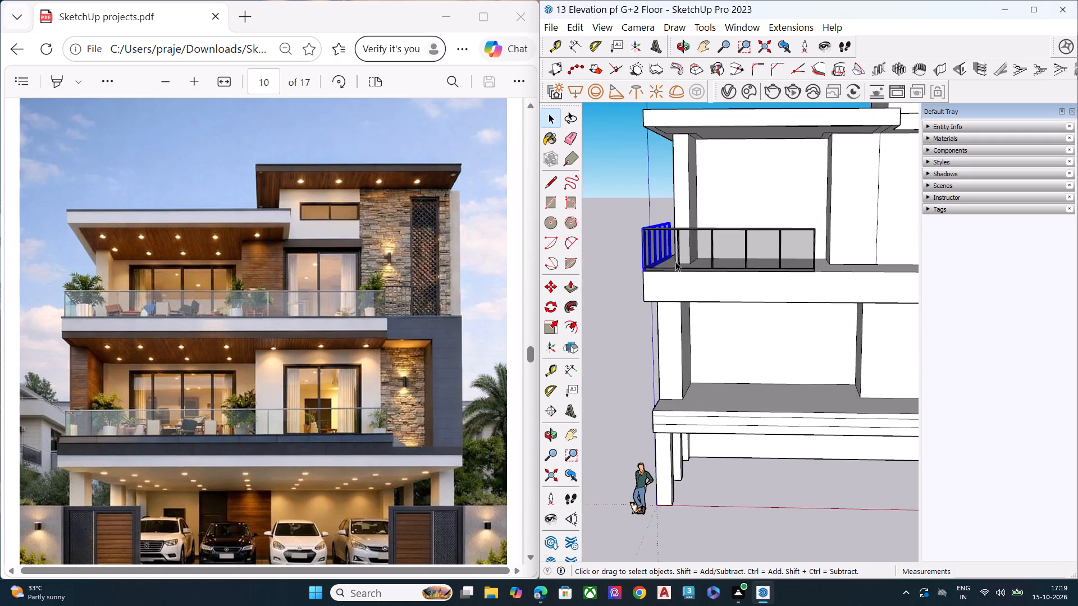
scroll(682, 261, down, 7)
middle_drag(820, 287, 754, 299)
scroll(738, 279, up, 3)
scroll(738, 255, down, 1)
scroll(738, 255, up, 3)
scroll(738, 255, down, 1)
scroll(738, 255, up, 1)
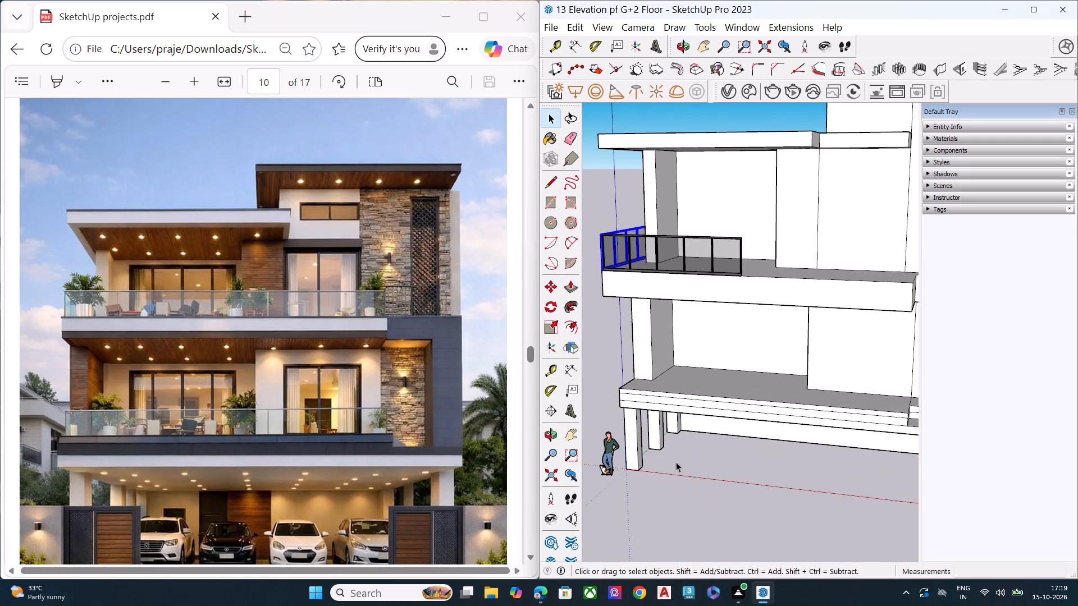
click(677, 471)
scroll(680, 340, down, 7)
middle_drag(743, 347, 979, 252)
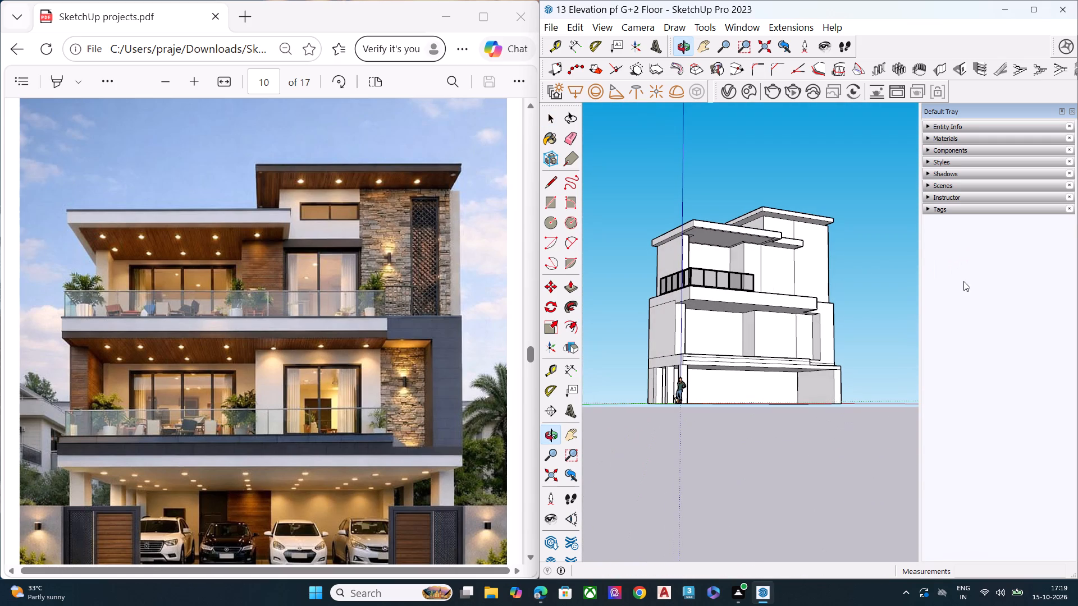
scroll(778, 307, up, 1)
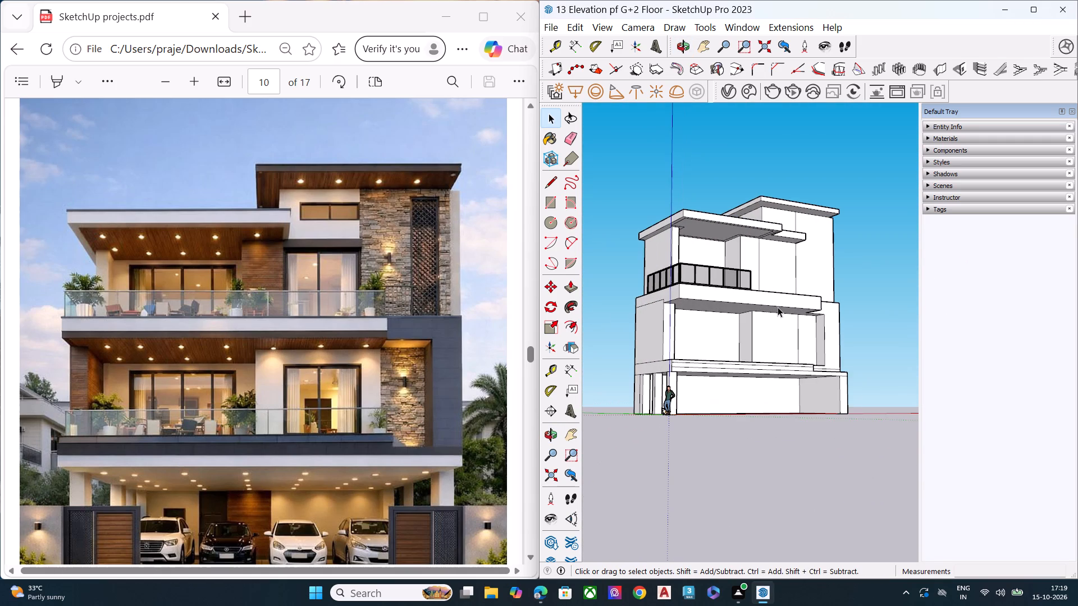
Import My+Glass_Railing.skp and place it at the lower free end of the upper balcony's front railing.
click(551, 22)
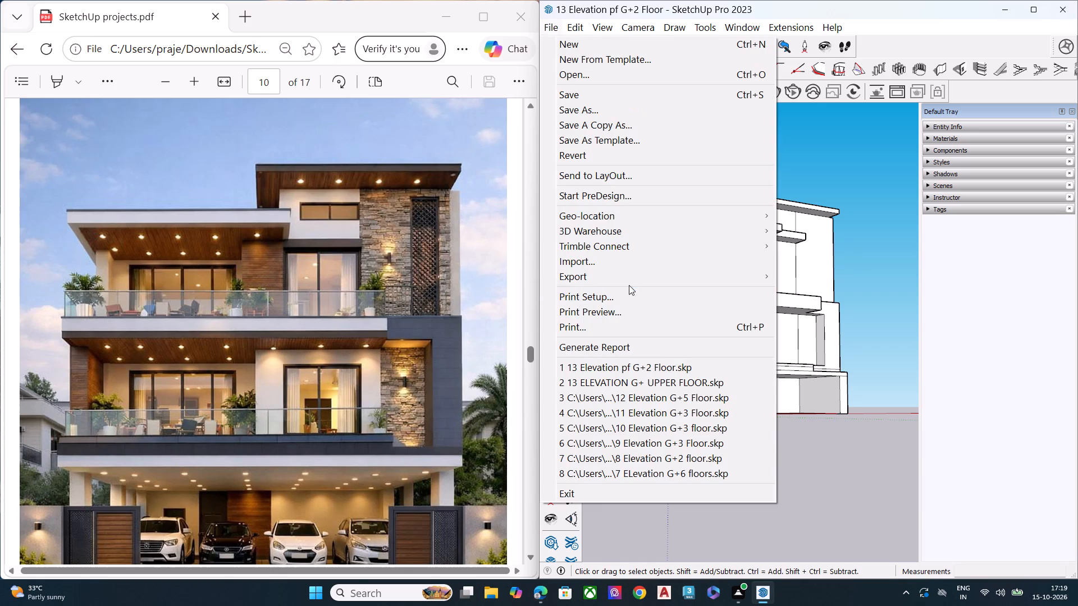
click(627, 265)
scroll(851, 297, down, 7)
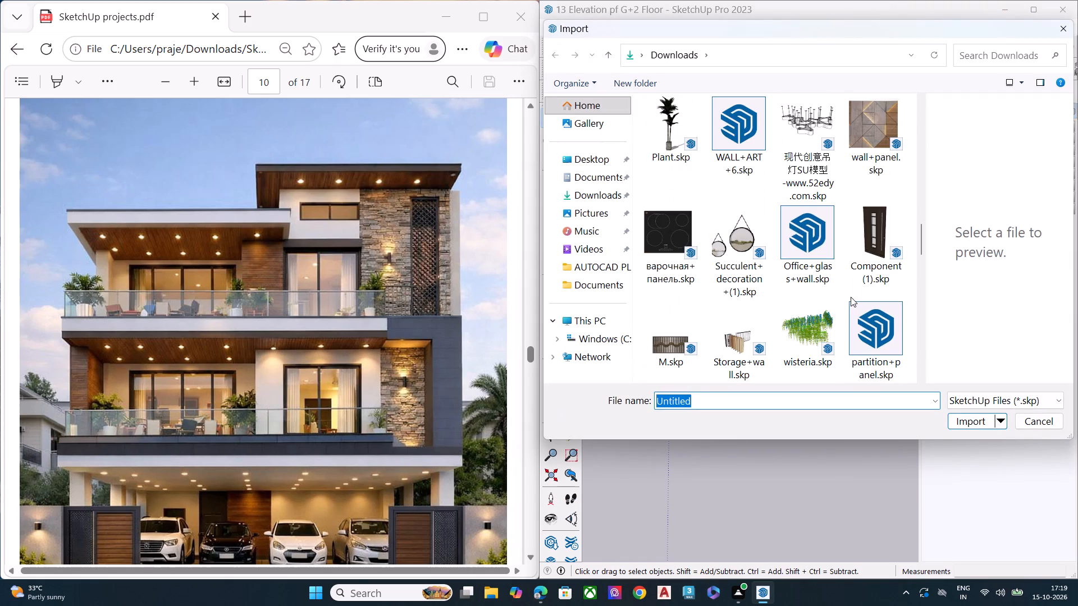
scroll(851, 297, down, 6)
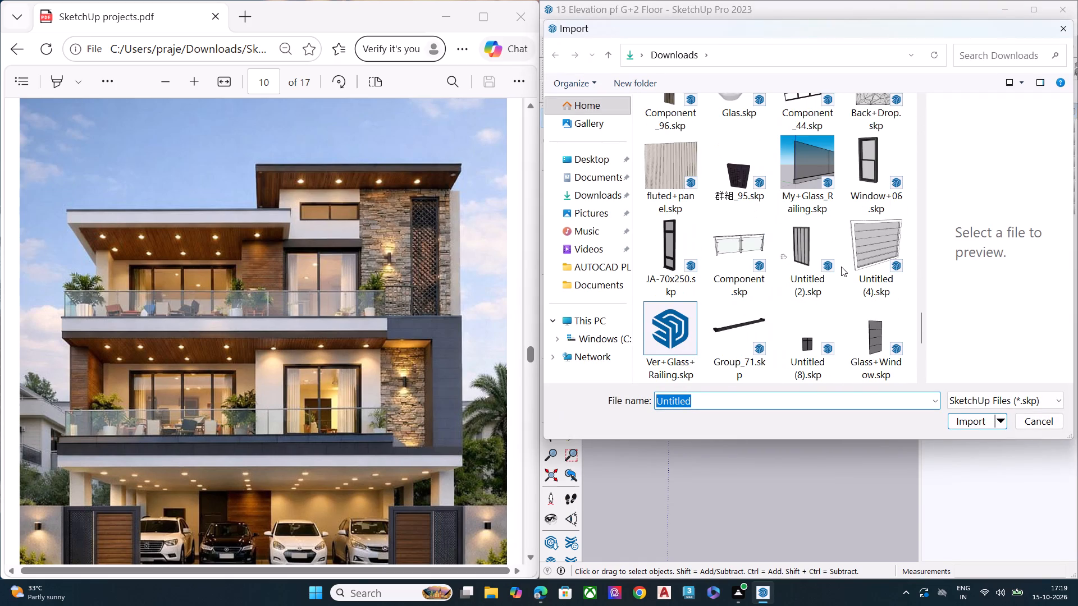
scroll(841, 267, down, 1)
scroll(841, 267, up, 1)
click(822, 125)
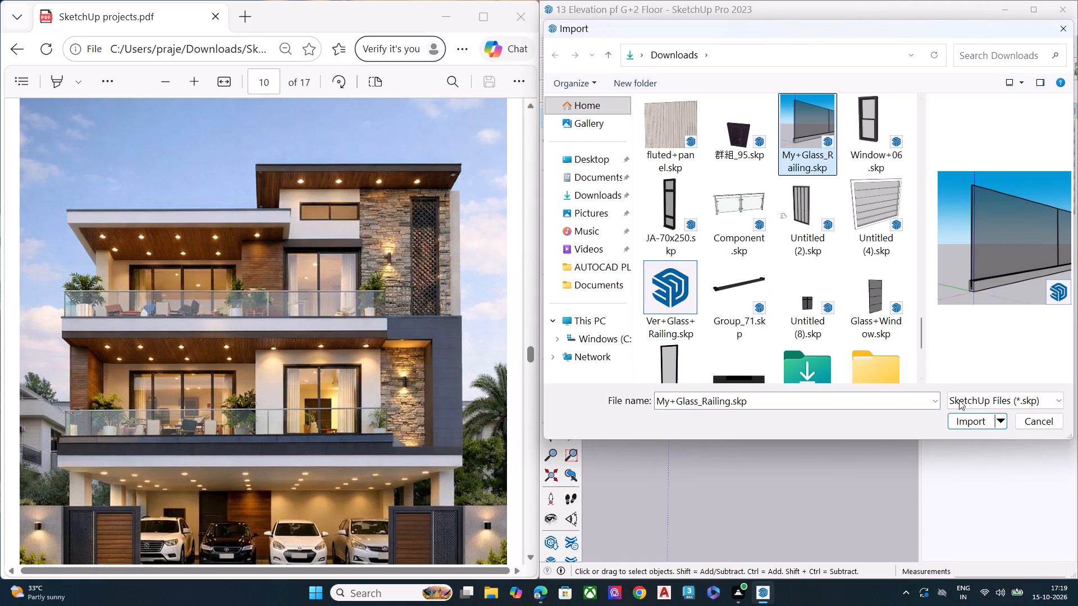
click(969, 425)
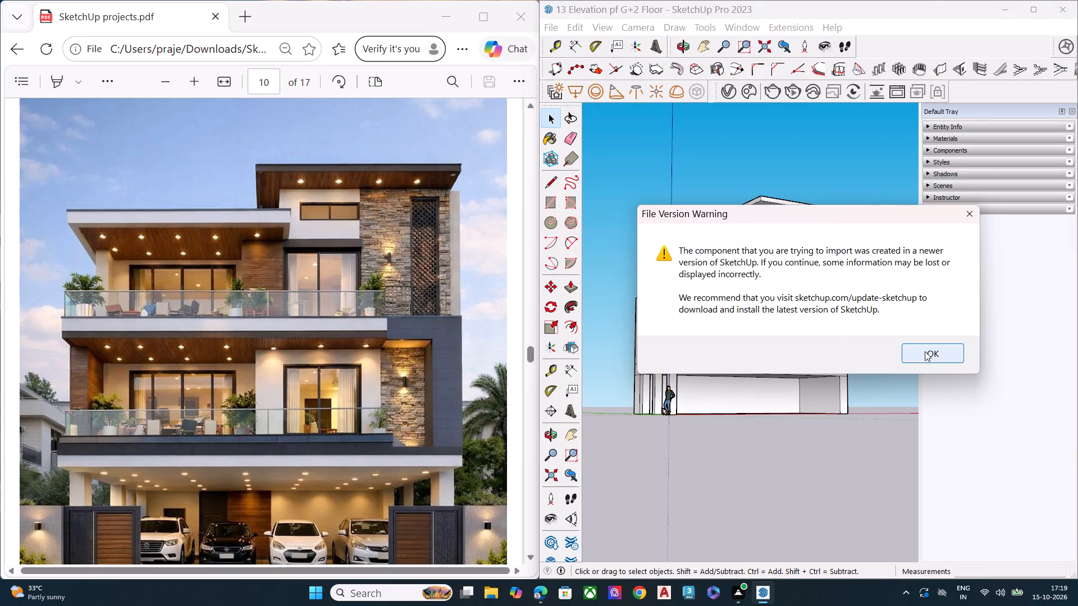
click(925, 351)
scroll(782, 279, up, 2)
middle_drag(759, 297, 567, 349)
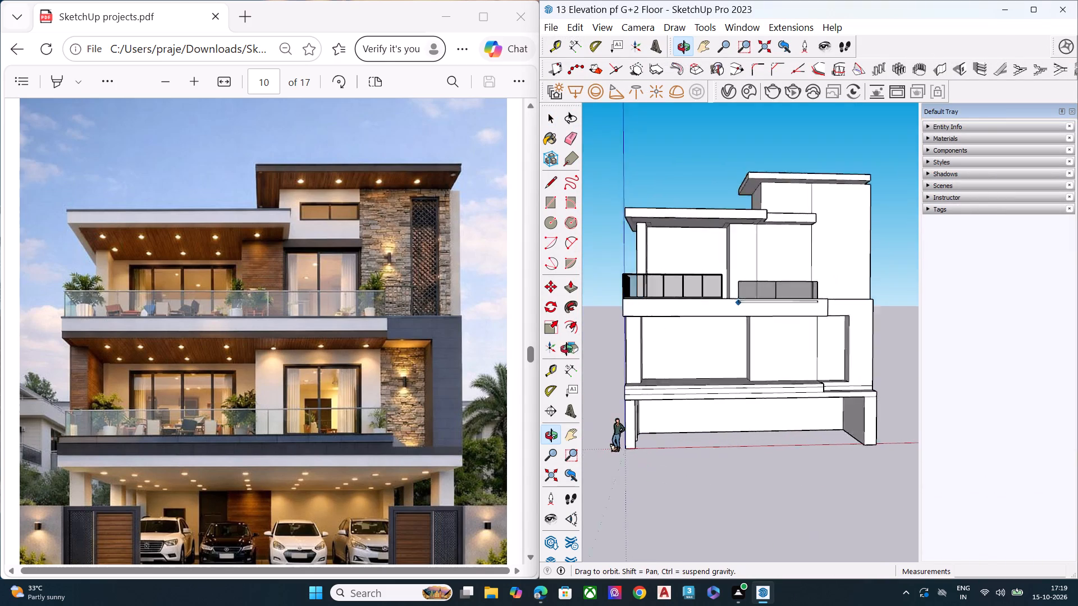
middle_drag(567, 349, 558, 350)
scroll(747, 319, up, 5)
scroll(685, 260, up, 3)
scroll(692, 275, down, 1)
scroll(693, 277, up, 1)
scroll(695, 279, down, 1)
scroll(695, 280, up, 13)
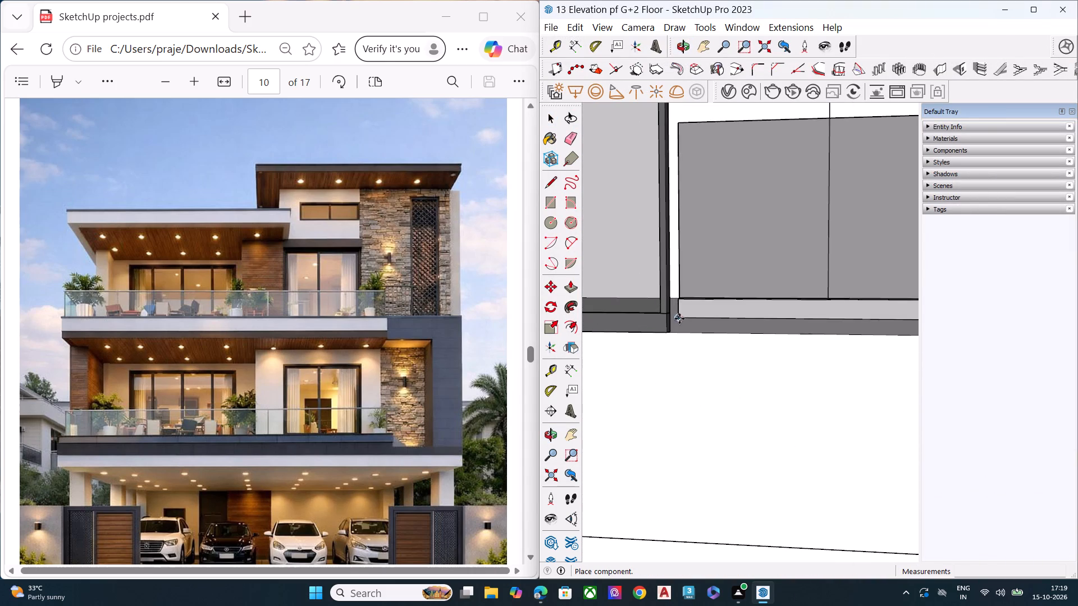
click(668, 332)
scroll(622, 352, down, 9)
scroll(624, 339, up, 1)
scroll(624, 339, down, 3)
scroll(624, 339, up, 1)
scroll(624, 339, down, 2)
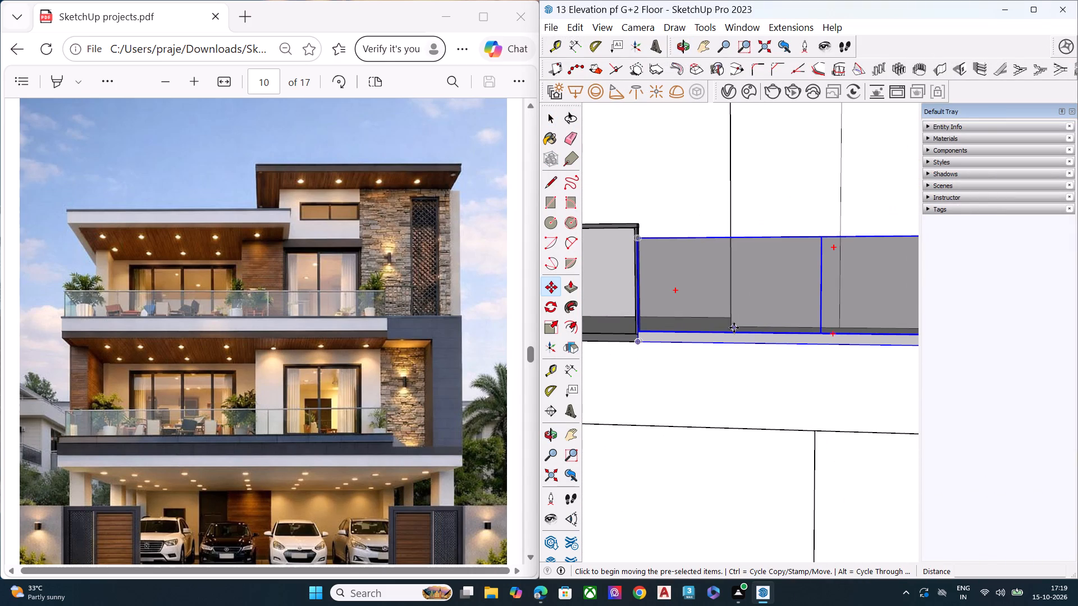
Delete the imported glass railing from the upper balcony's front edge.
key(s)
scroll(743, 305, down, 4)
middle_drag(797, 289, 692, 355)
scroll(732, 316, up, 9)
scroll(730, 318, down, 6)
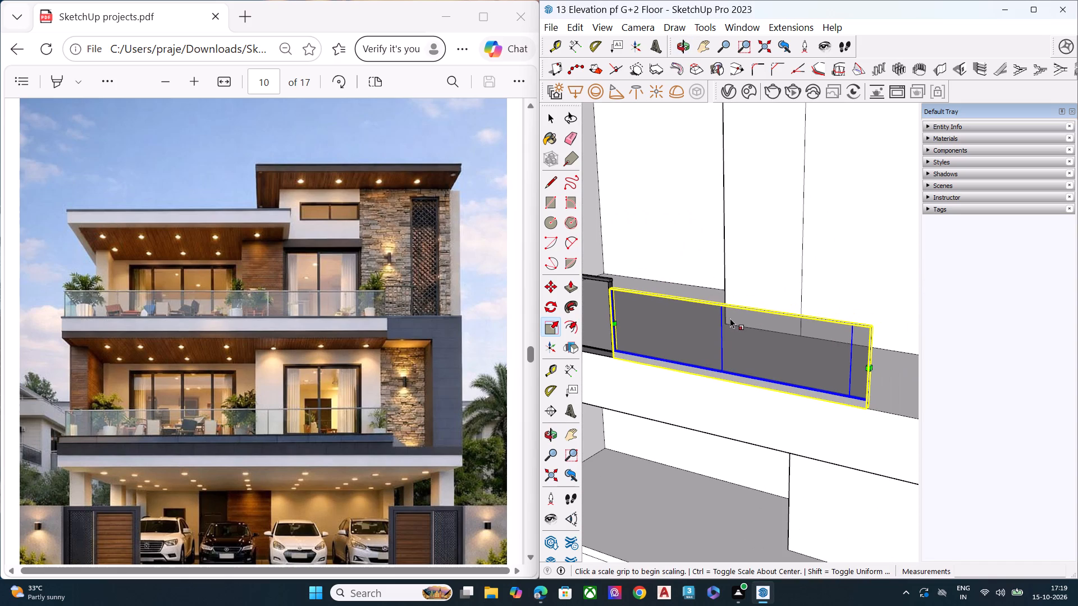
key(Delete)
Stretch the upper balcony's front railing lengthwise by a factor of about 2.11 to reach the slab's far front corner.
scroll(745, 322, down, 11)
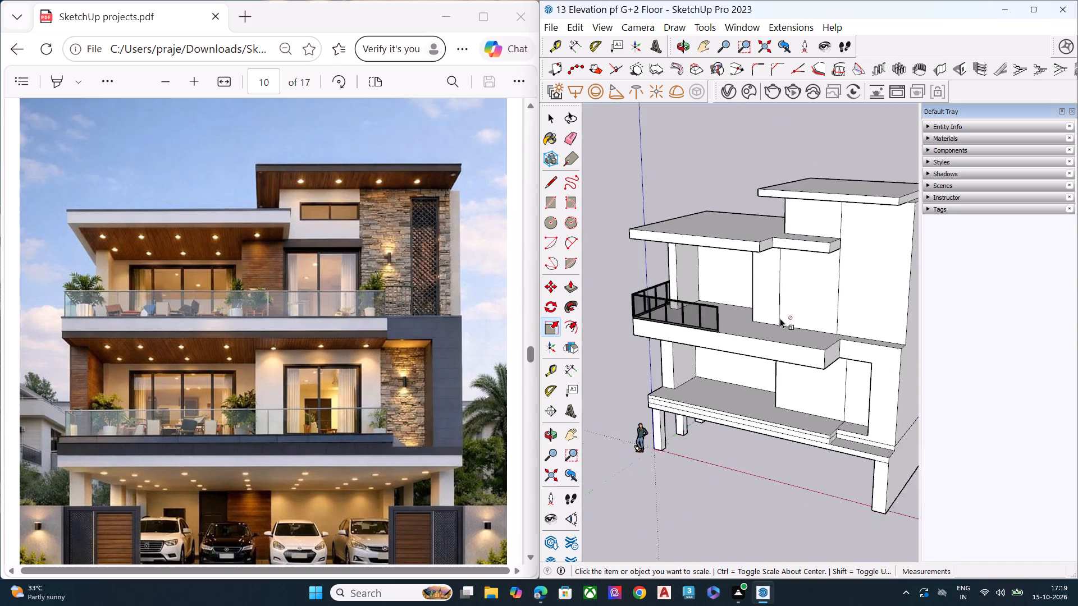
scroll(780, 318, down, 2)
scroll(663, 321, up, 2)
scroll(663, 321, down, 1)
scroll(663, 321, up, 1)
scroll(663, 321, down, 1)
scroll(663, 321, up, 4)
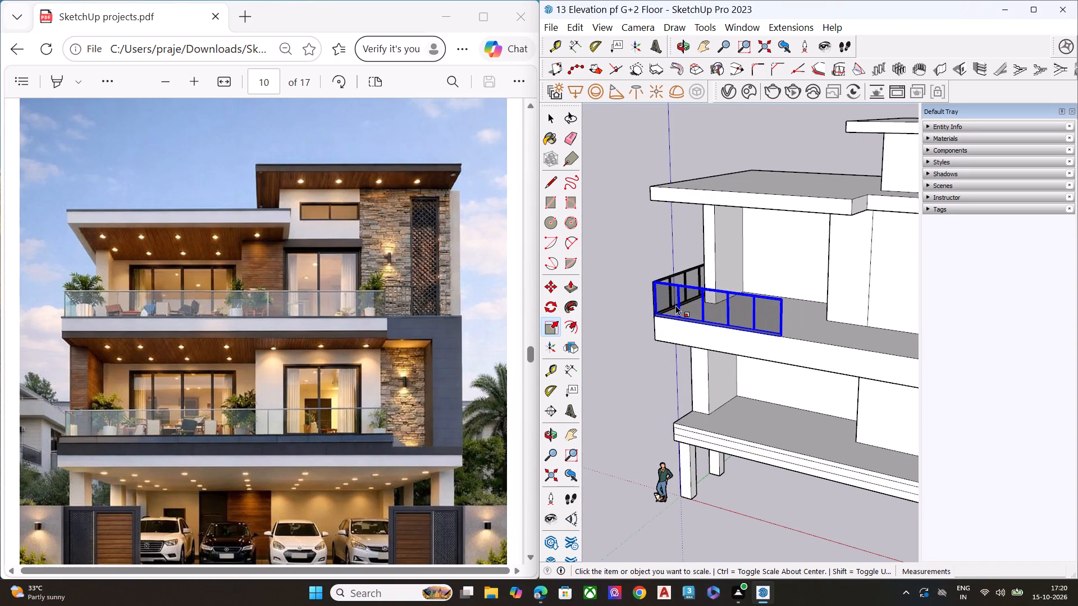
click(690, 303)
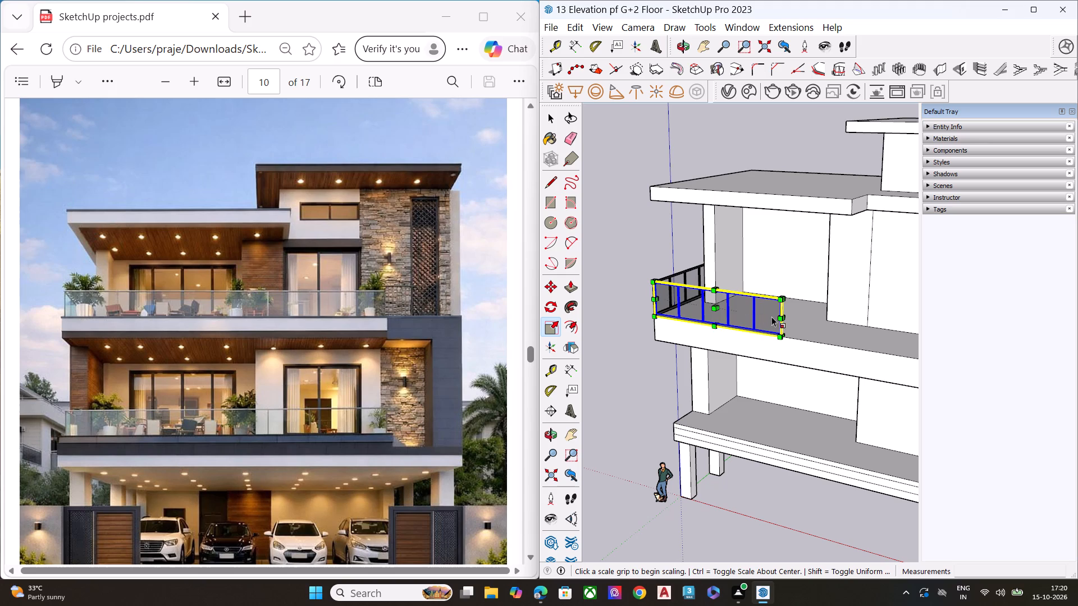
scroll(786, 320, up, 2)
scroll(786, 320, down, 2)
scroll(786, 320, up, 15)
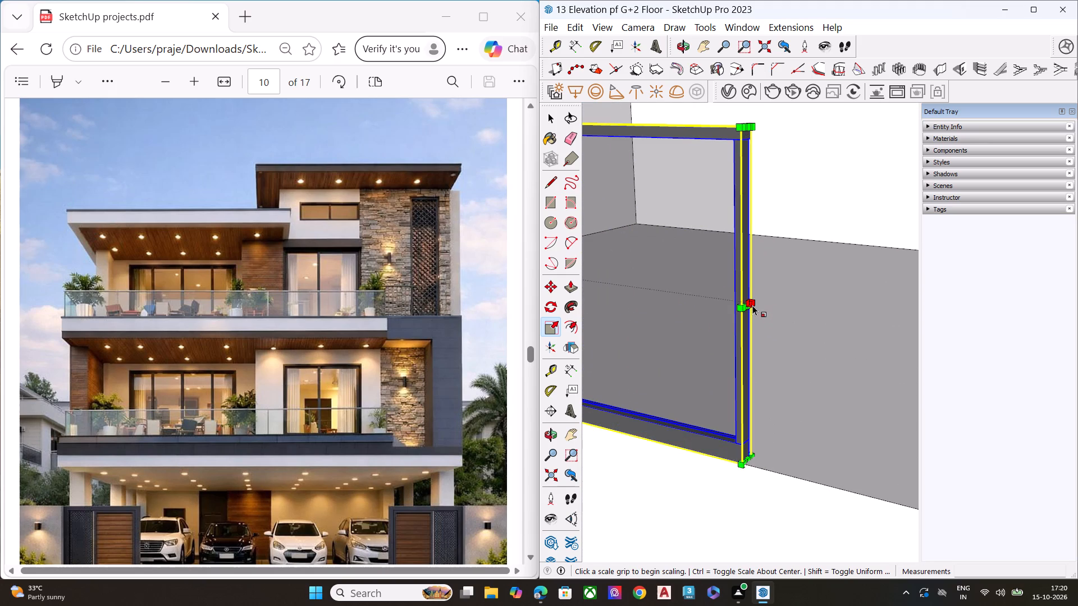
click(751, 305)
scroll(727, 305, down, 19)
scroll(731, 301, up, 1)
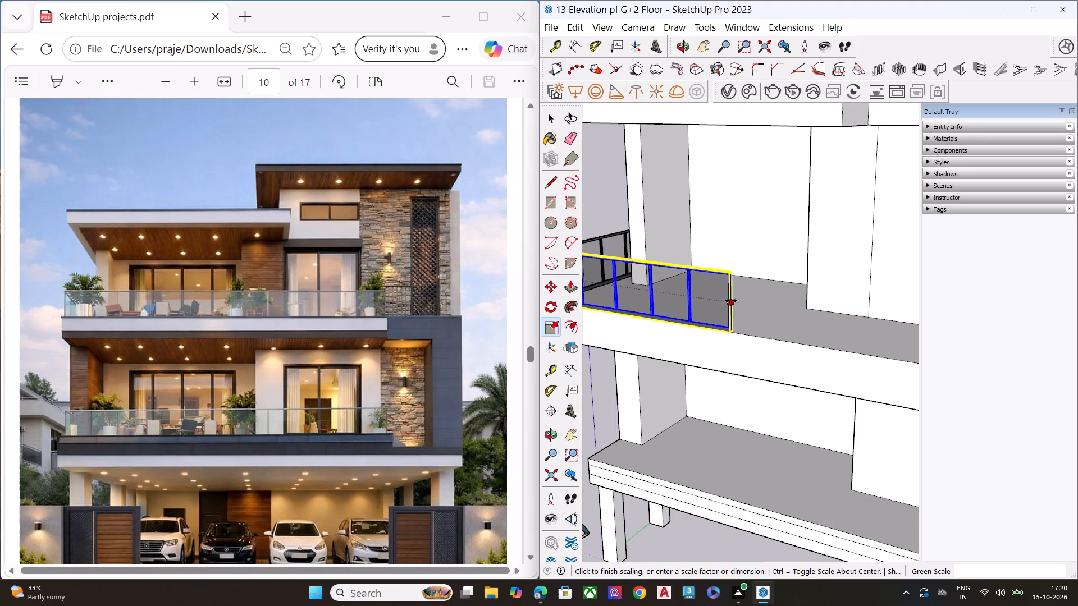
scroll(731, 301, down, 7)
click(864, 339)
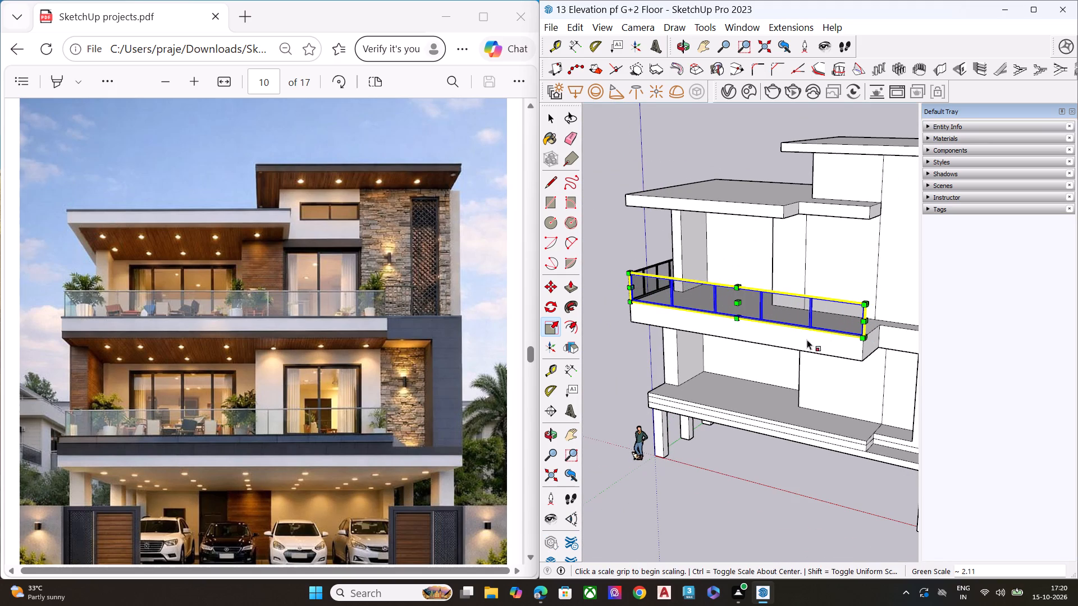
key(space)
Stretch the upper balcony's side railing toward the back by a factor of about 1.40 to reach the slab's rear corner.
middle_drag(705, 360, 1077, 354)
middle_drag(680, 351, 837, 328)
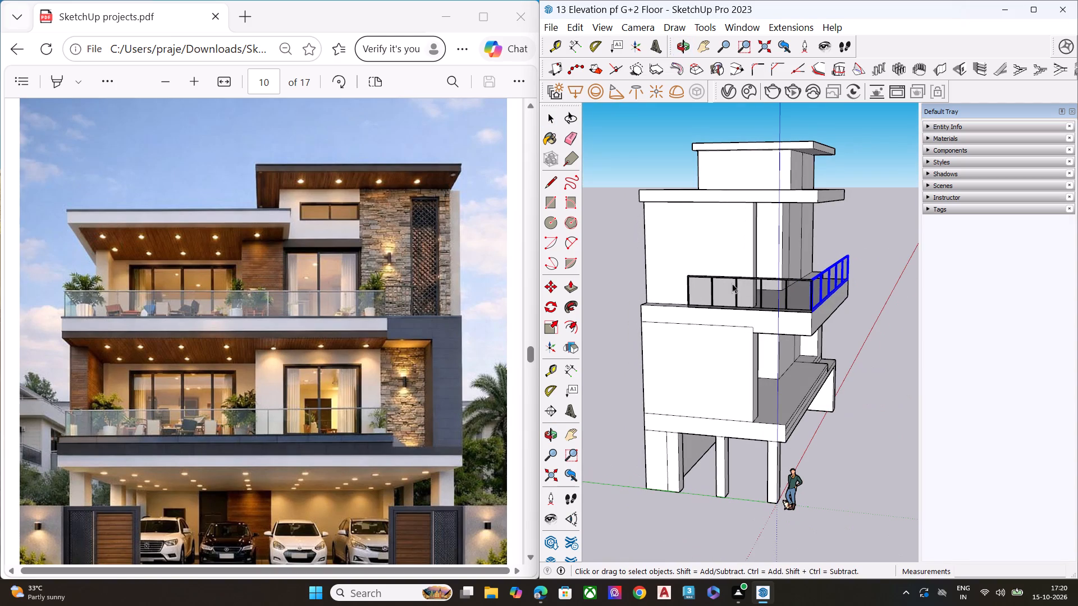
key(space)
click(723, 290)
scroll(693, 290, up, 2)
scroll(693, 290, down, 1)
scroll(693, 290, up, 3)
key(s)
middle_drag(677, 288, 754, 324)
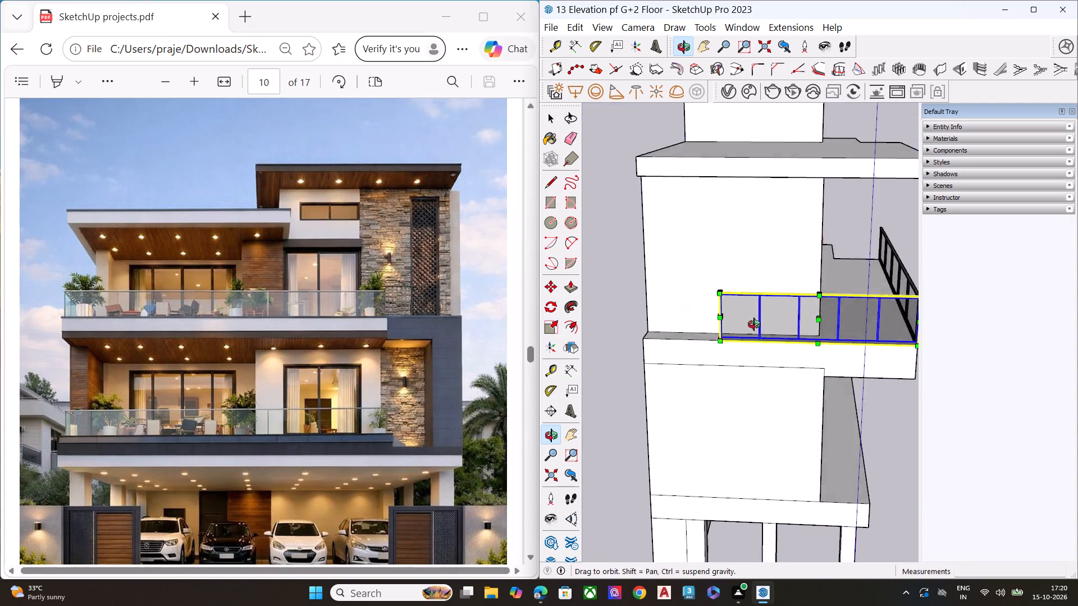
middle_drag(754, 324, 835, 339)
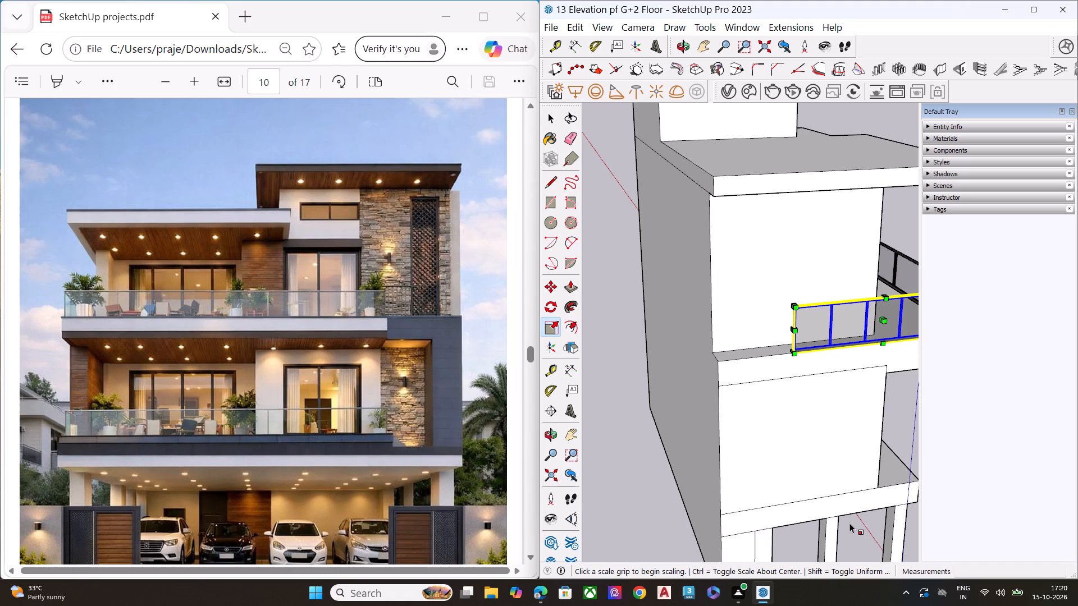
scroll(767, 320, up, 3)
scroll(770, 318, down, 1)
scroll(770, 318, up, 7)
scroll(810, 341, up, 3)
scroll(812, 339, down, 1)
scroll(813, 339, up, 5)
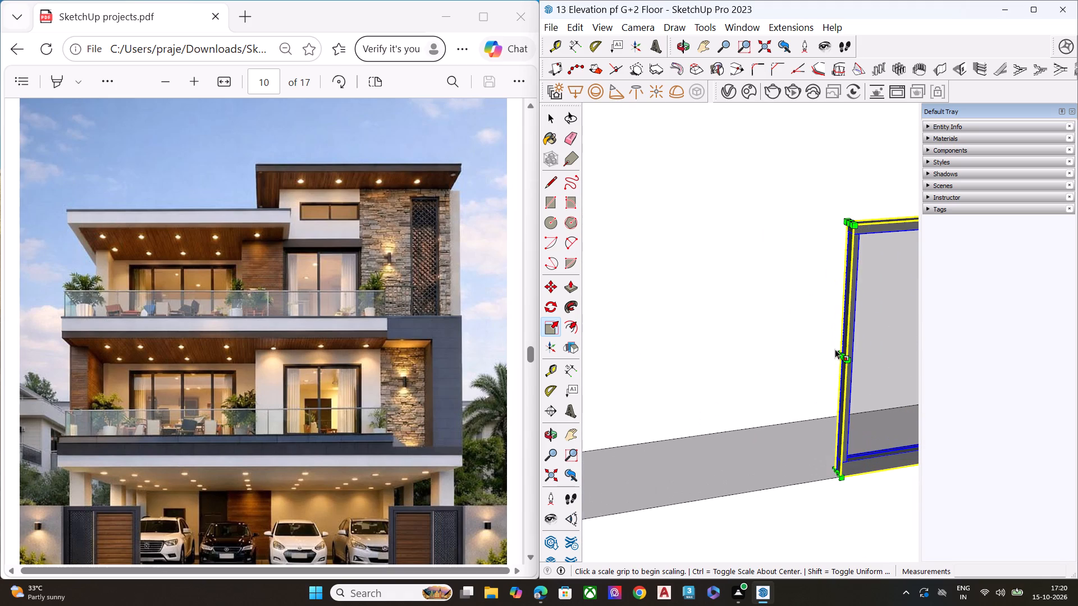
click(841, 357)
scroll(819, 368, down, 5)
scroll(817, 370, up, 1)
scroll(816, 370, down, 1)
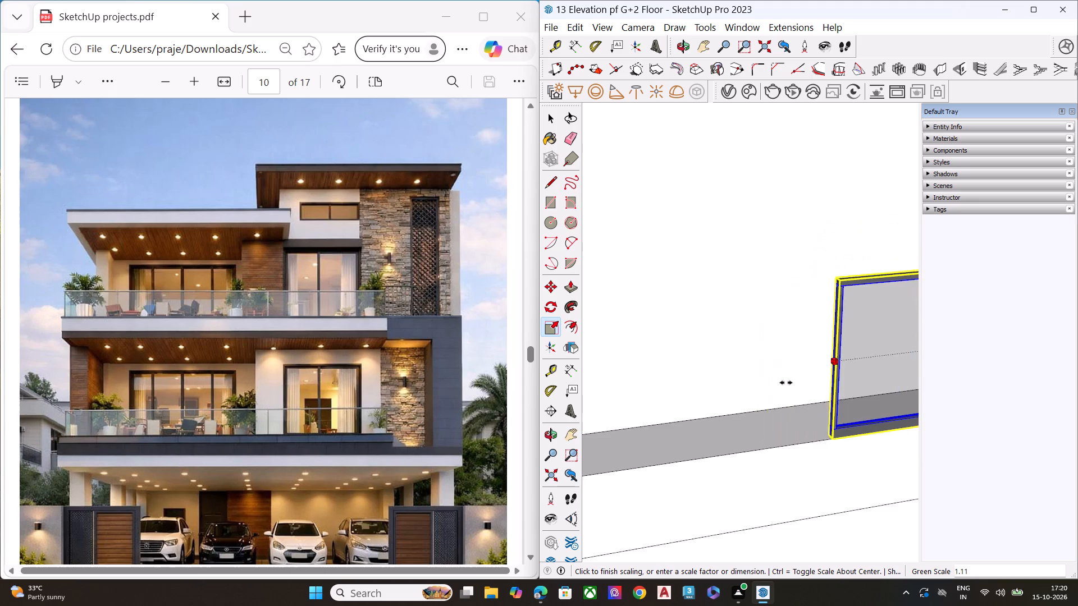
scroll(786, 383, down, 3)
scroll(787, 383, up, 1)
scroll(787, 383, down, 4)
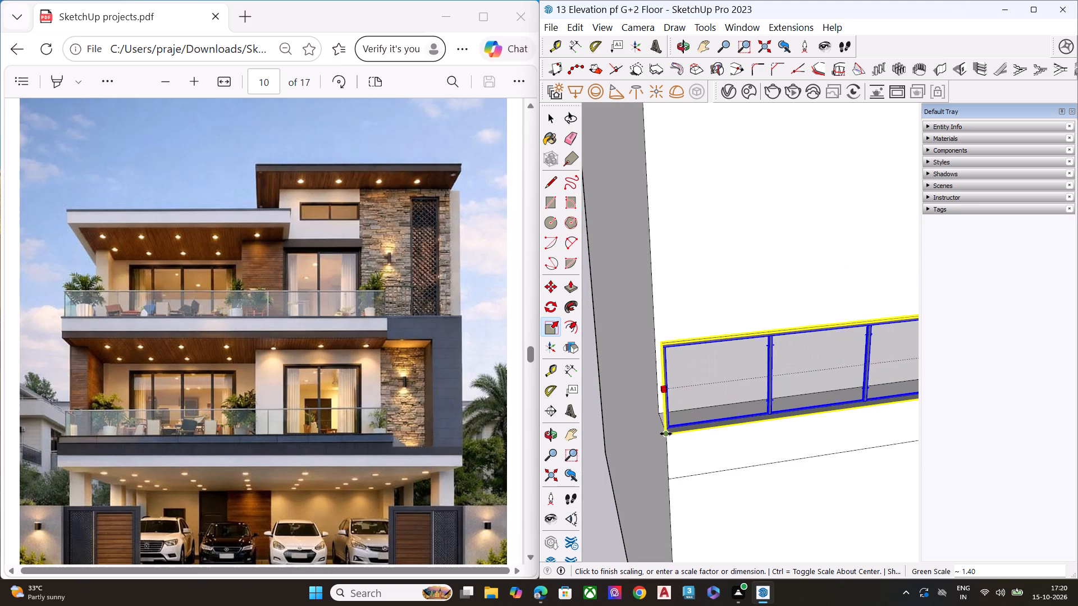
click(666, 434)
scroll(623, 434, down, 12)
key(space)
click(774, 436)
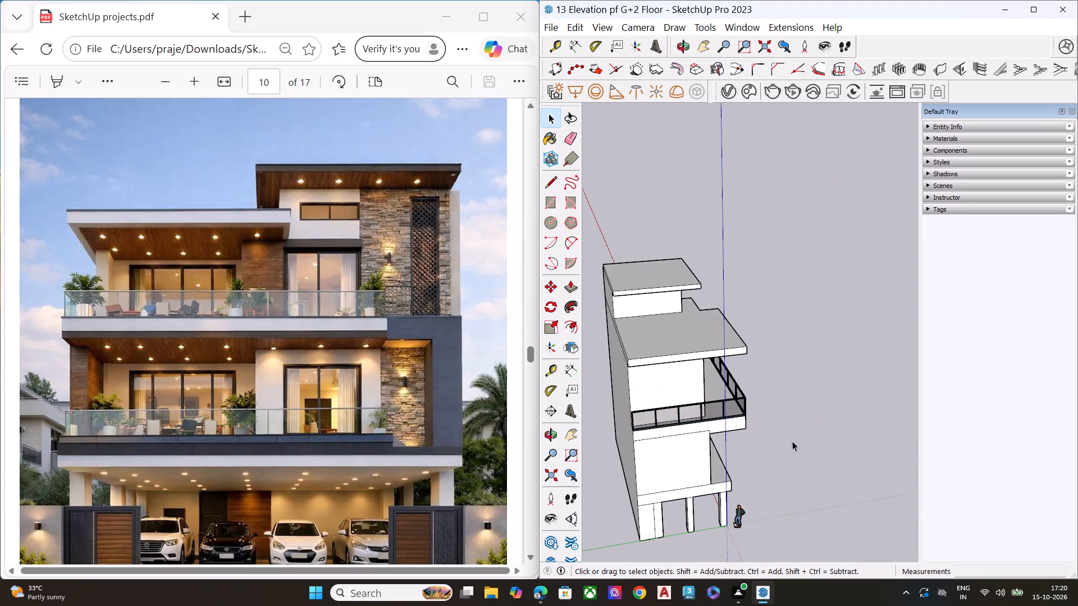
middle_drag(781, 435, 454, 365)
middle_drag(761, 378, 465, 343)
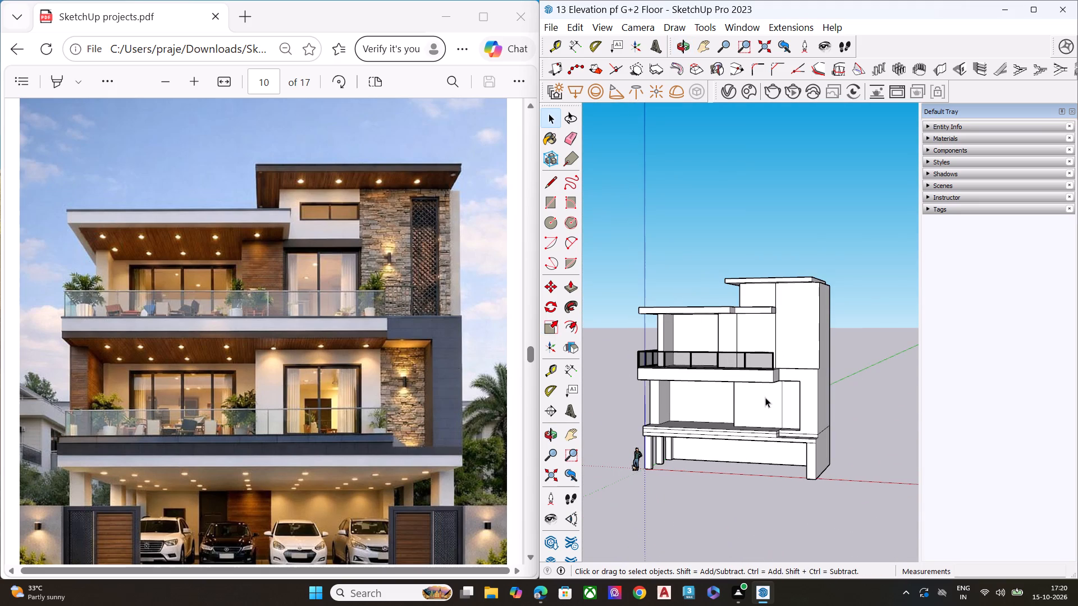
Copy the upper balcony's front railing about 14' 5" down onto the lower balcony slab's front edge.
middle_drag(769, 394, 907, 339)
scroll(650, 367, up, 5)
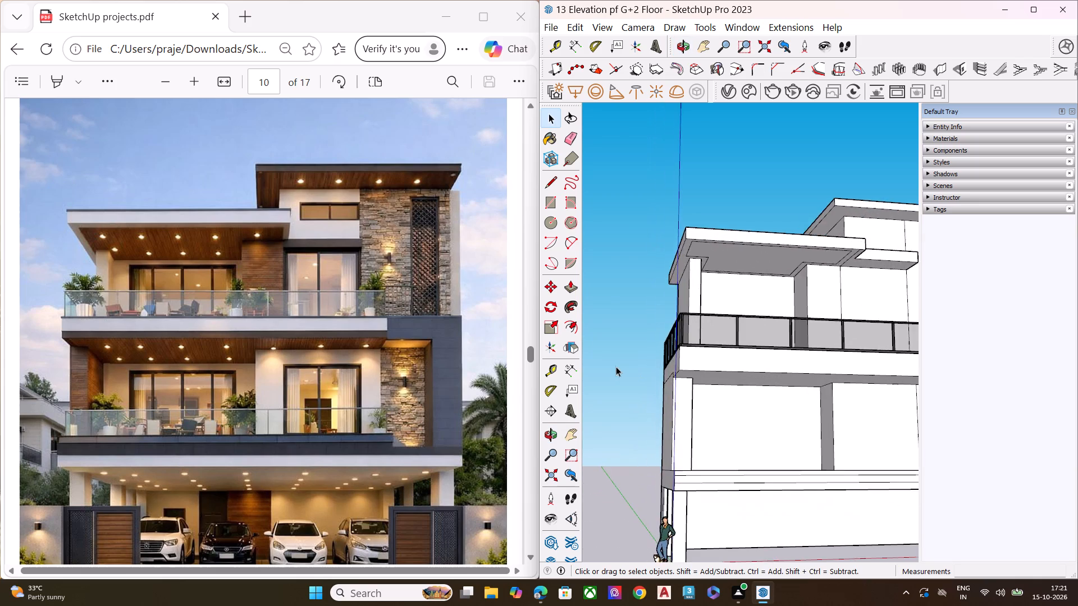
scroll(616, 366, up, 4)
middle_drag(687, 363, 750, 442)
click(734, 353)
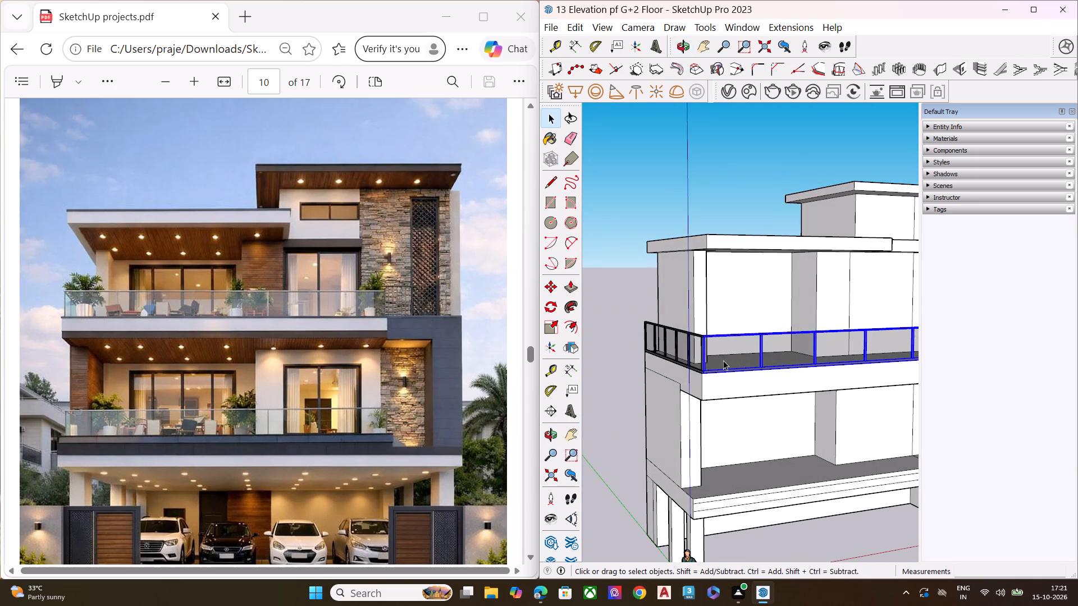
scroll(723, 360, up, 1)
scroll(723, 360, down, 1)
scroll(723, 360, up, 5)
key(m)
scroll(692, 384, up, 5)
click(688, 385)
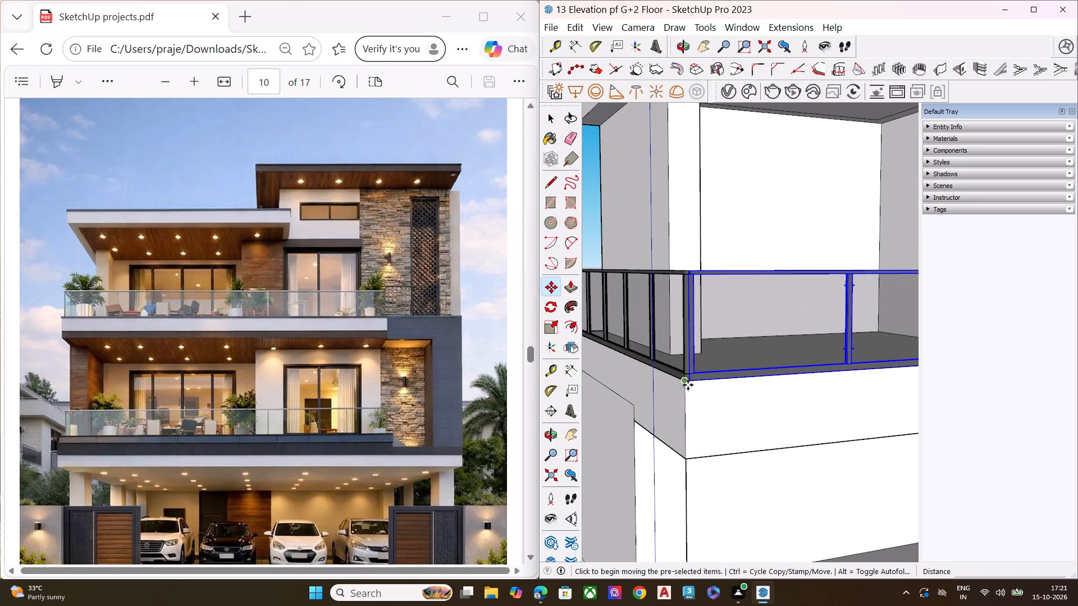
scroll(709, 382, down, 11)
scroll(707, 497, up, 6)
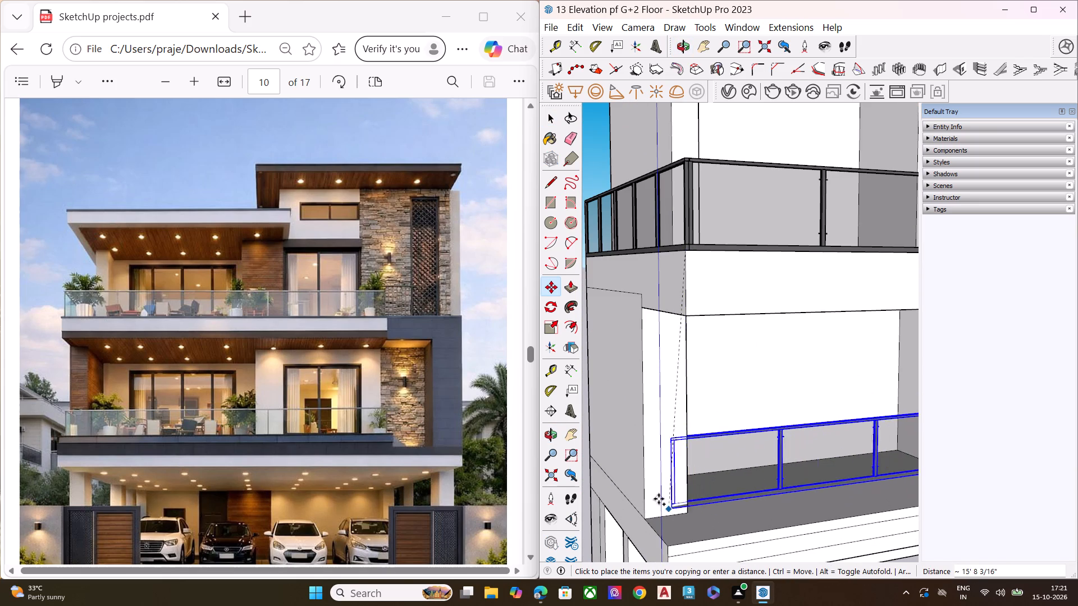
scroll(646, 439, down, 7)
scroll(669, 482, up, 7)
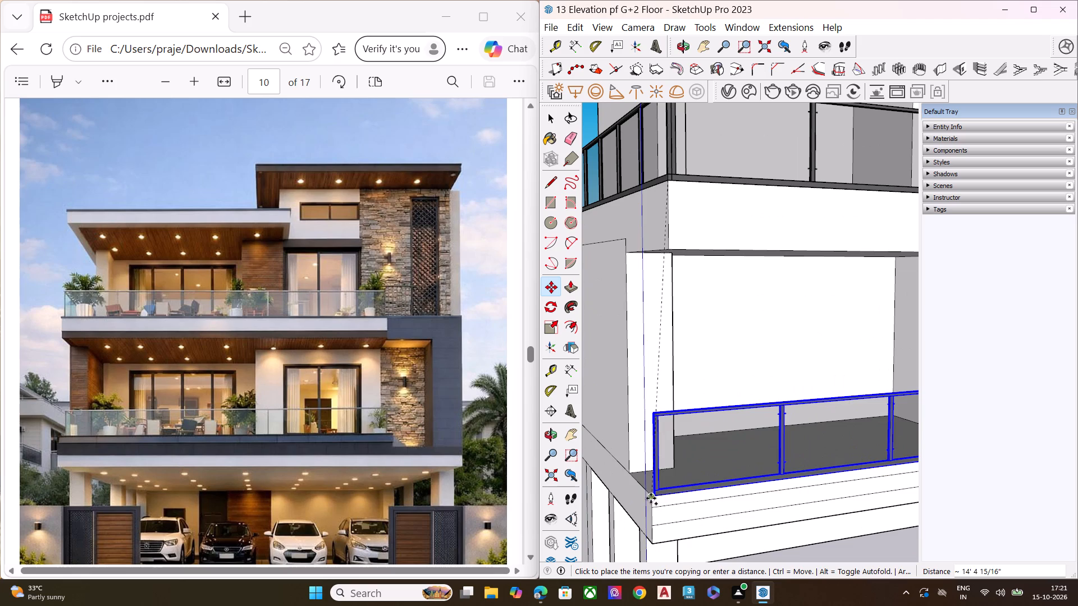
scroll(648, 503, up, 11)
click(649, 490)
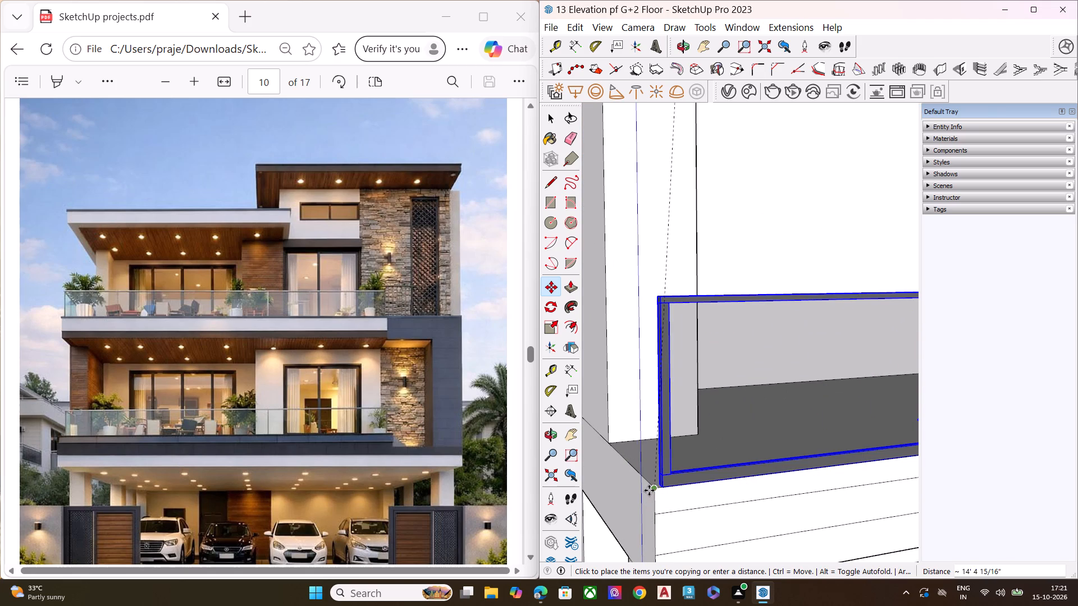
Move the copied railing's bottom end corner onto the lower balcony slab's front corner.
scroll(661, 490, up, 1)
scroll(661, 490, down, 1)
scroll(661, 490, up, 1)
scroll(661, 490, down, 1)
scroll(661, 490, up, 11)
scroll(657, 482, down, 1)
scroll(657, 482, up, 1)
click(675, 490)
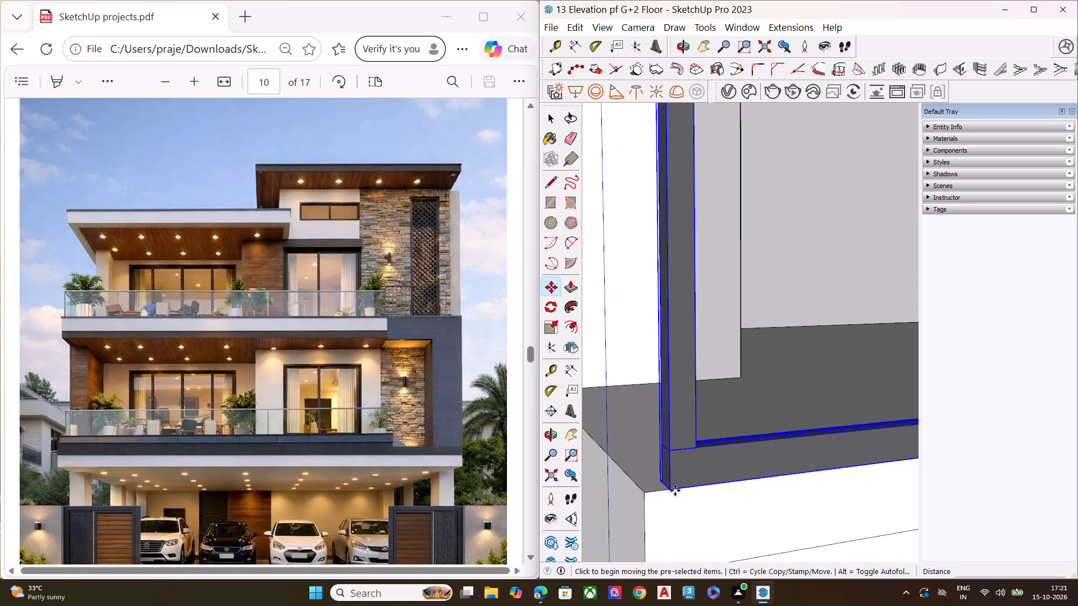
click(645, 493)
key(space)
Examine the copied railing's fit along the lower balcony and the overall front massing against the reference.
scroll(616, 470, down, 3)
scroll(616, 470, up, 1)
scroll(616, 470, down, 6)
scroll(634, 451, up, 1)
scroll(634, 451, down, 8)
scroll(640, 447, up, 2)
scroll(640, 447, down, 3)
scroll(640, 447, up, 1)
scroll(640, 447, down, 3)
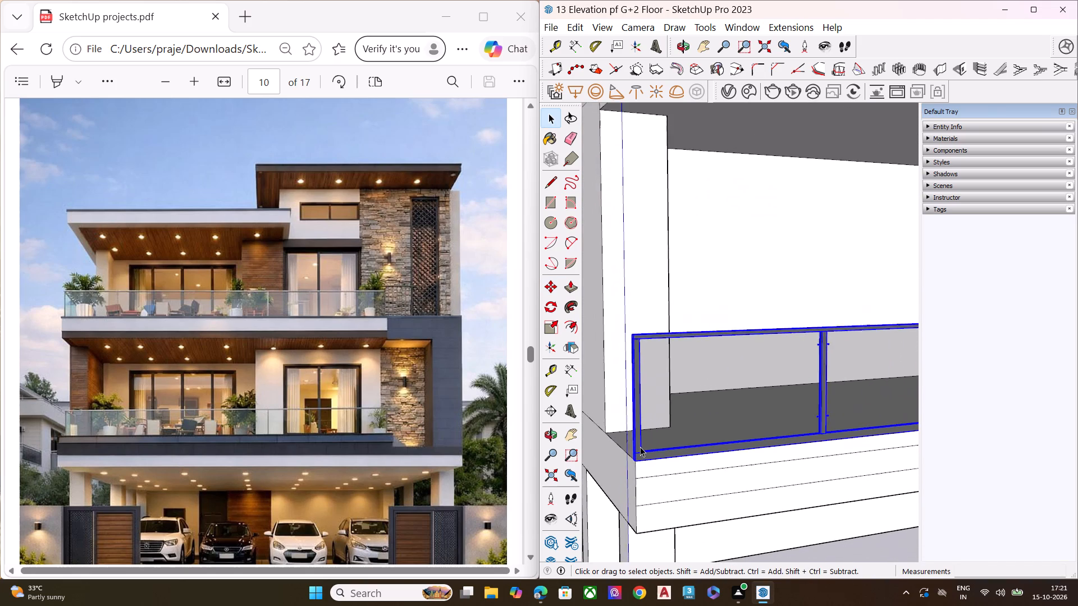
scroll(640, 447, down, 12)
scroll(640, 454, up, 2)
scroll(640, 454, down, 3)
scroll(748, 449, down, 7)
middle_drag(778, 474, 547, 454)
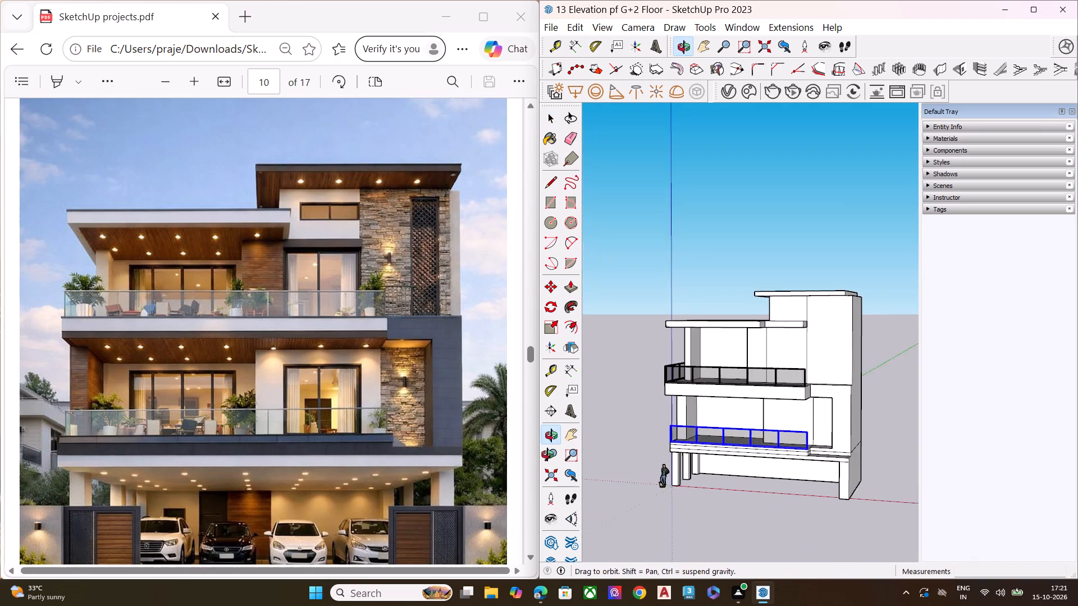
middle_drag(547, 454, 546, 454)
middle_drag(758, 469, 645, 471)
scroll(787, 467, up, 9)
scroll(816, 428, down, 7)
middle_drag(753, 471, 908, 403)
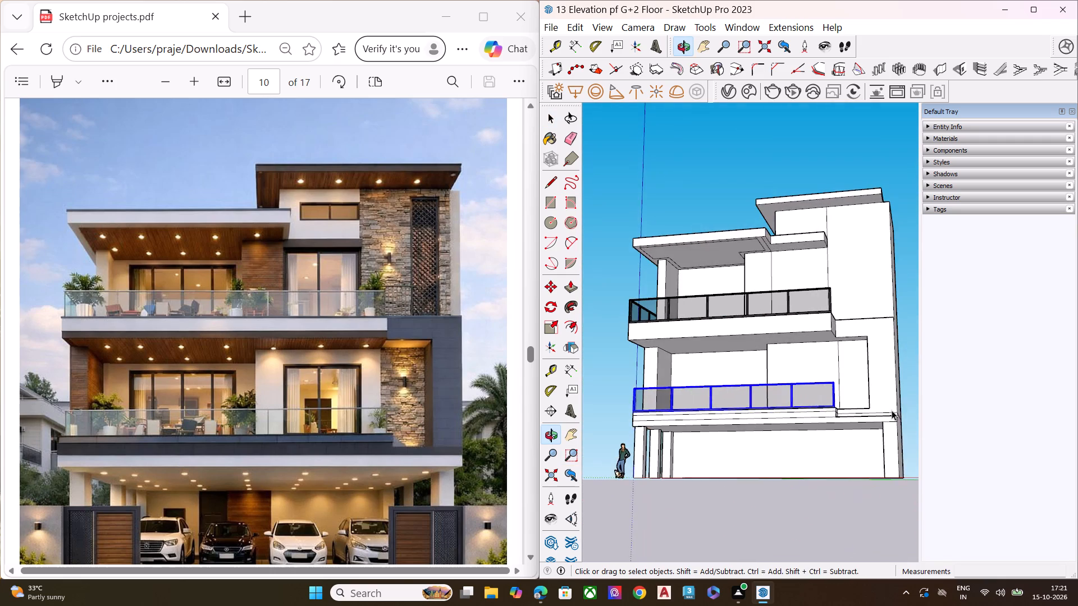
scroll(778, 413, down, 6)
scroll(1047, 85, up, 1)
Display the Colors library in the materials browser.
click(925, 134)
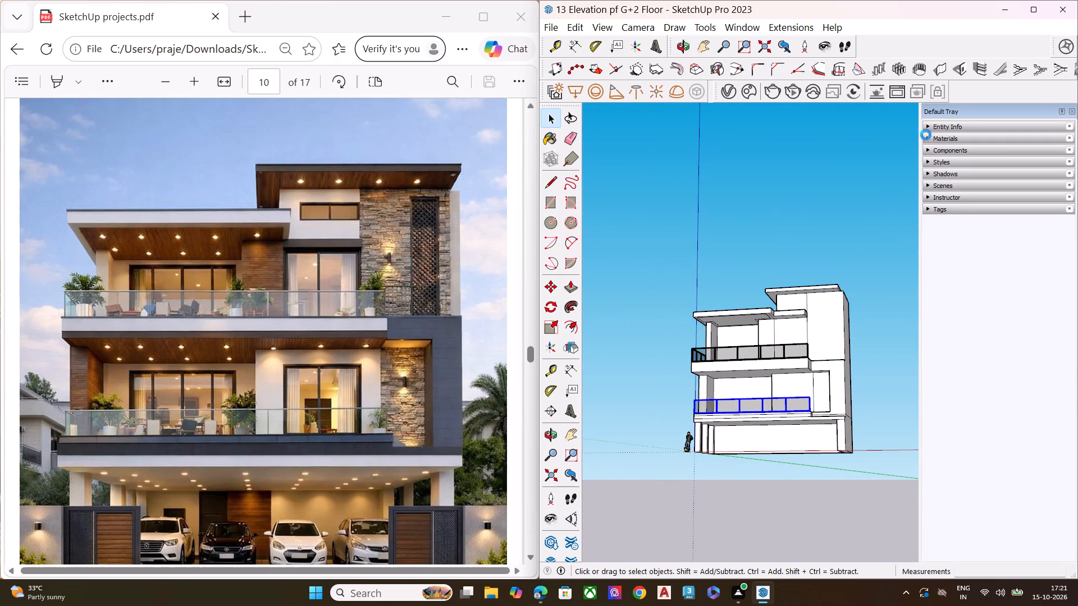
click(989, 213)
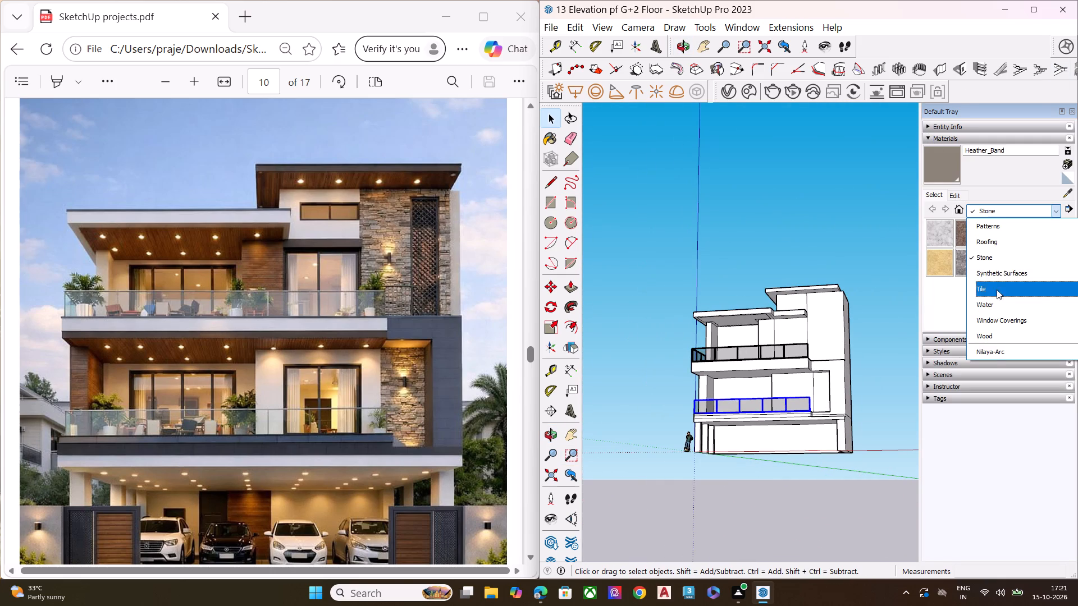
scroll(994, 313, down, 4)
scroll(994, 314, up, 1)
scroll(994, 314, down, 5)
scroll(995, 315, up, 3)
scroll(995, 315, down, 2)
scroll(995, 311, up, 10)
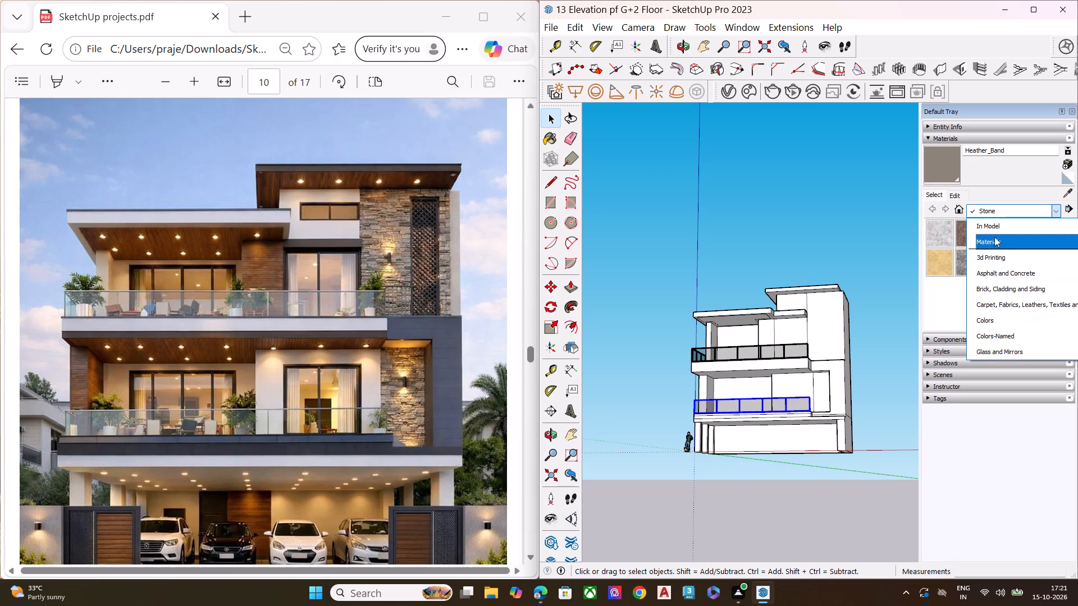
click(997, 315)
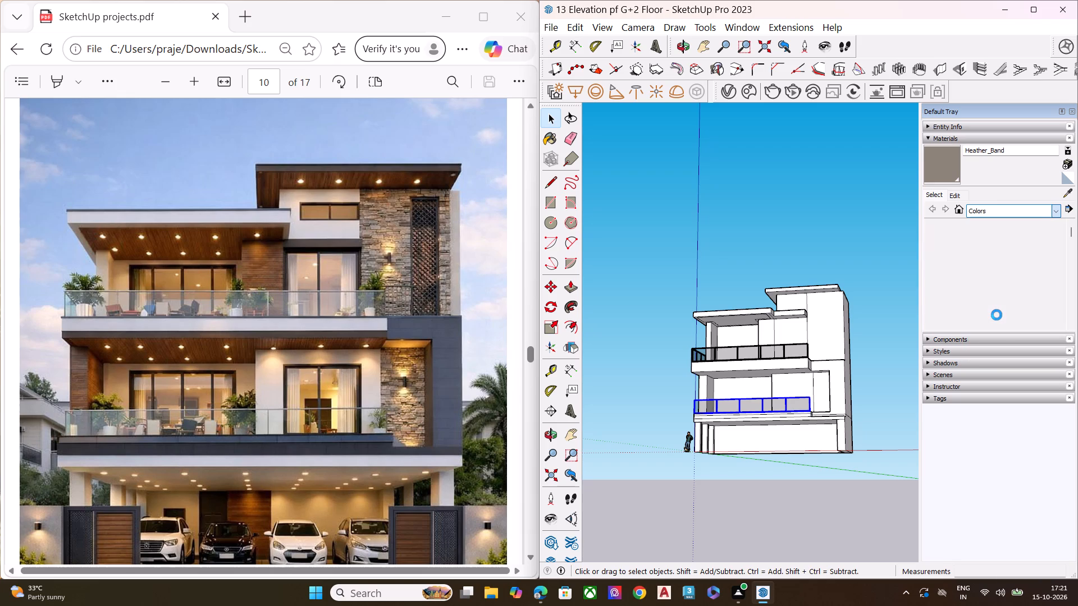
Pick the scene material 0135_DarkGray in the V-Ray Asset Editor and tint it blue-violet, raising its blue value to about 123.
click(735, 95)
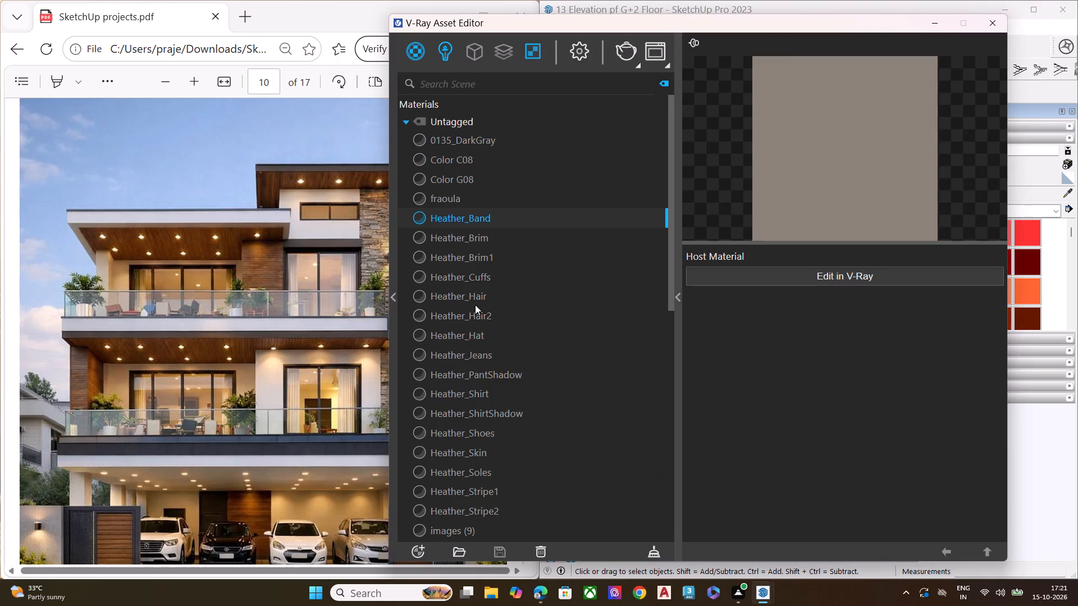
right_click(486, 221)
click(464, 181)
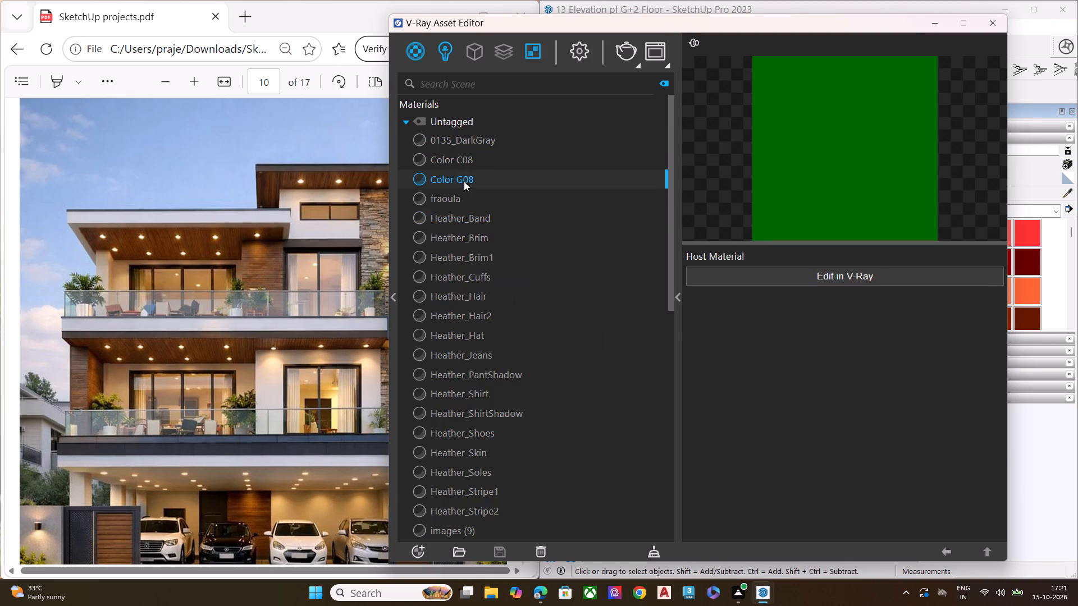
click(465, 159)
click(490, 140)
right_click(491, 158)
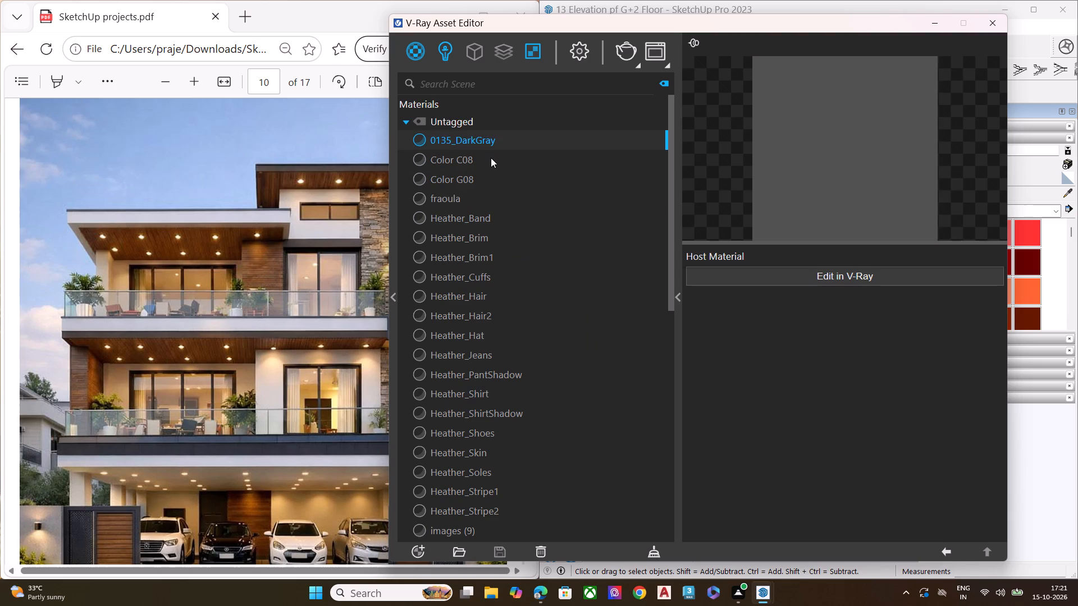
click(456, 137)
click(775, 153)
click(933, 22)
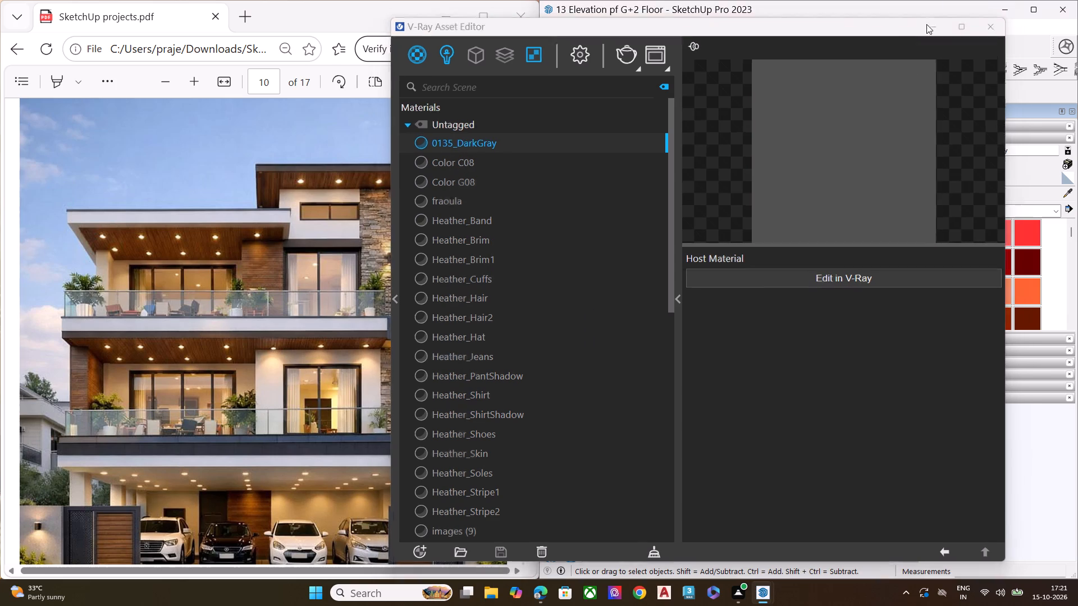
click(956, 196)
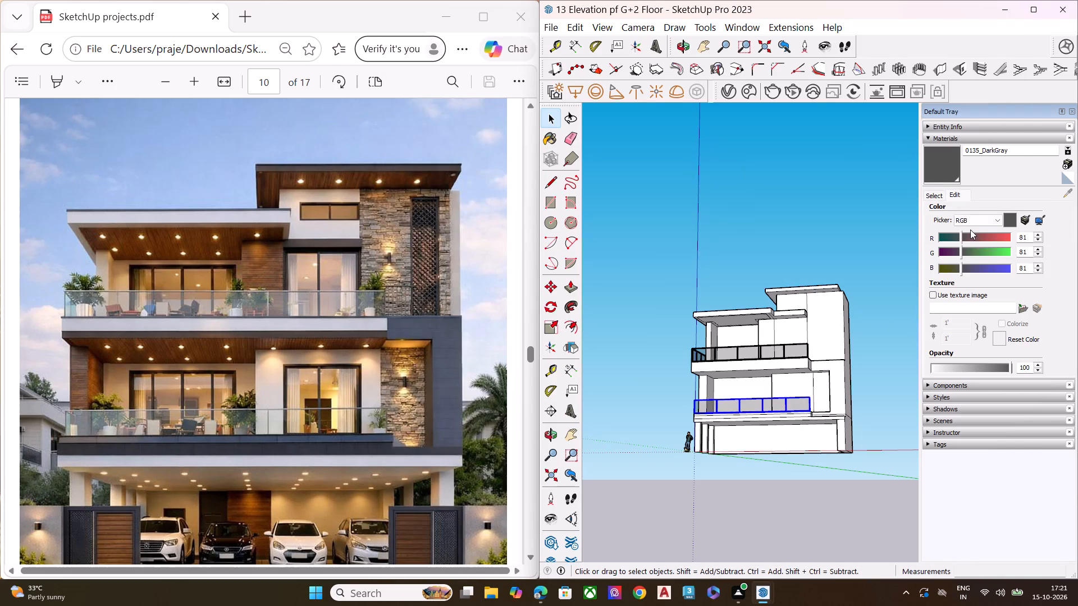
drag(960, 269, 979, 270)
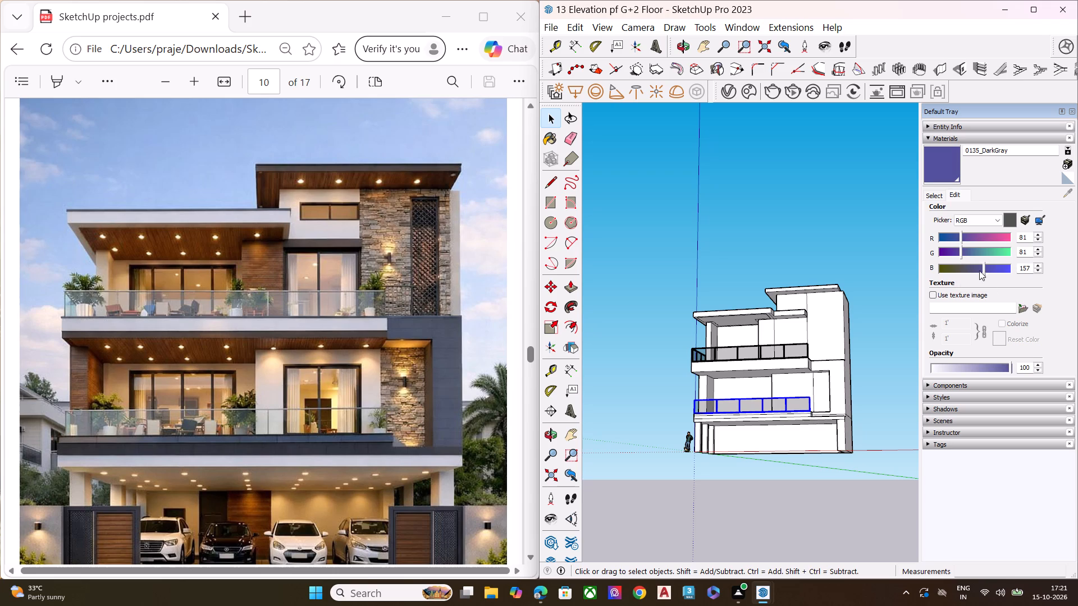
drag(979, 270, 971, 274)
scroll(971, 150, down, 1)
scroll(971, 150, up, 3)
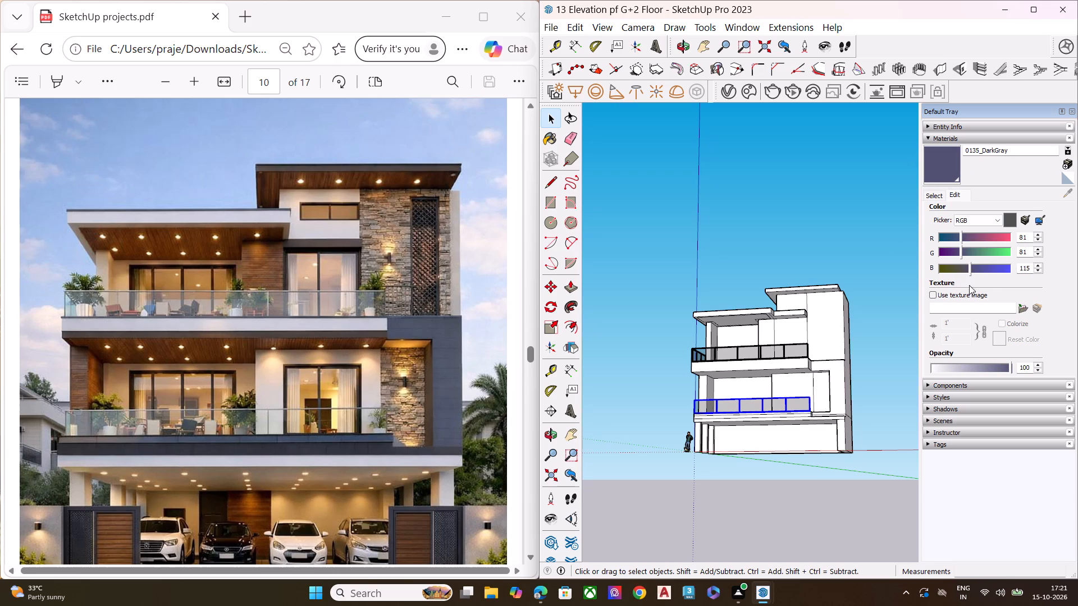
click(971, 269)
click(972, 269)
click(959, 249)
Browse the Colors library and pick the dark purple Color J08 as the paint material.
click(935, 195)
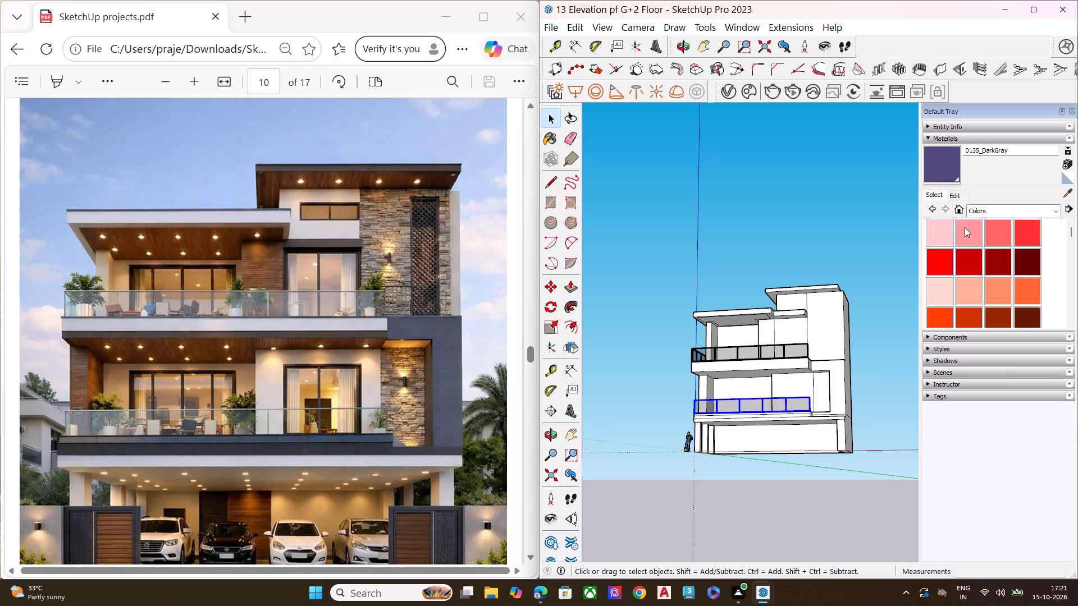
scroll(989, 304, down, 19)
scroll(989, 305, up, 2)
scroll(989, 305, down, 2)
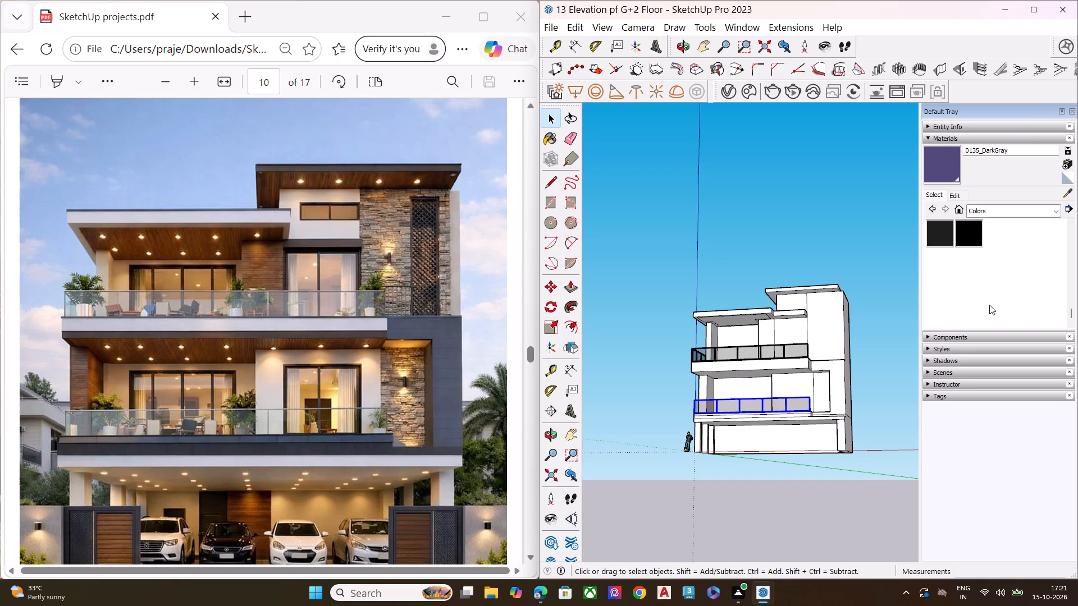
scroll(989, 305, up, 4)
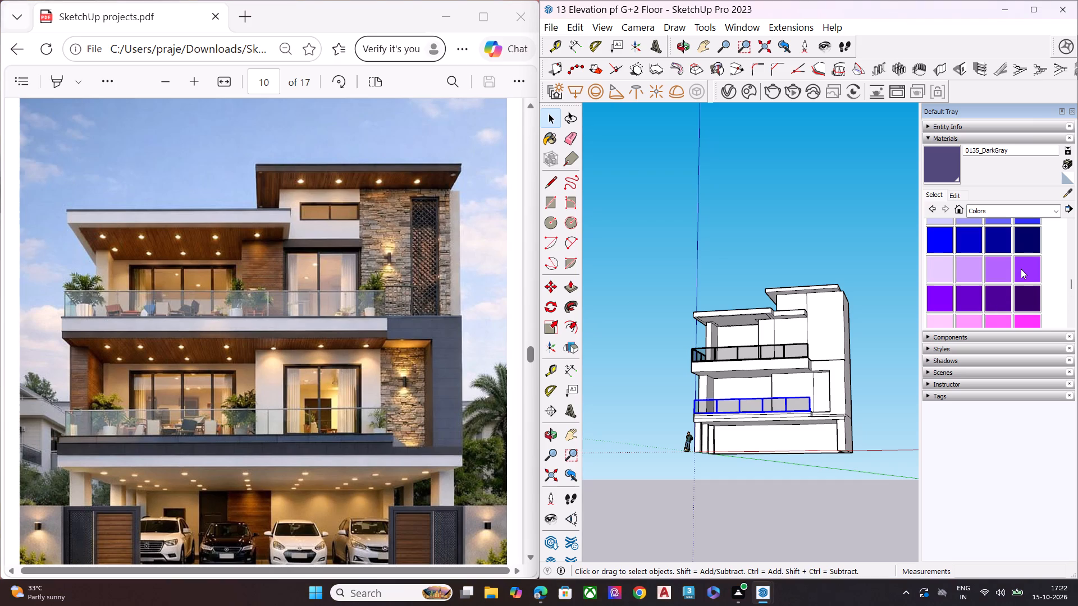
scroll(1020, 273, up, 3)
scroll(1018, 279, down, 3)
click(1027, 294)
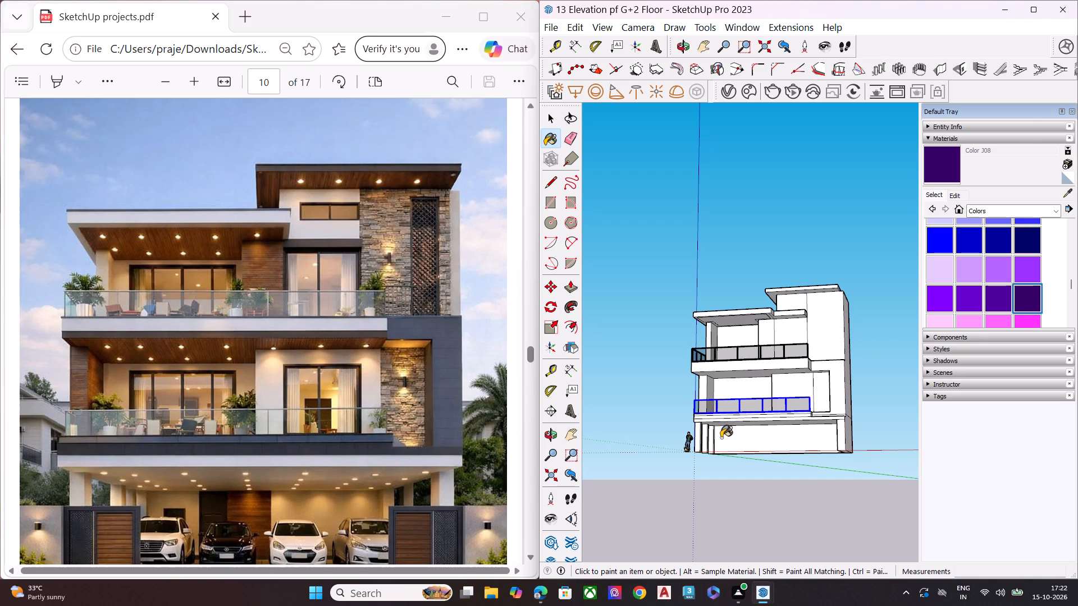
Paint the middle band of the lower balcony slab's front face with dark grey Color M07.
scroll(992, 274, down, 11)
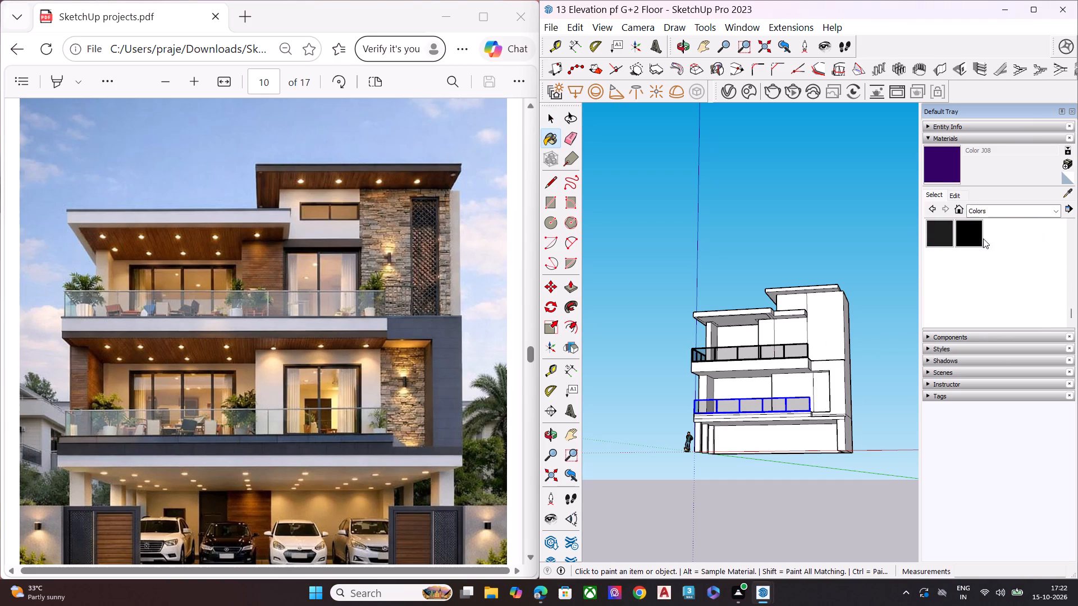
scroll(985, 249, up, 2)
scroll(1008, 283, down, 1)
click(1022, 272)
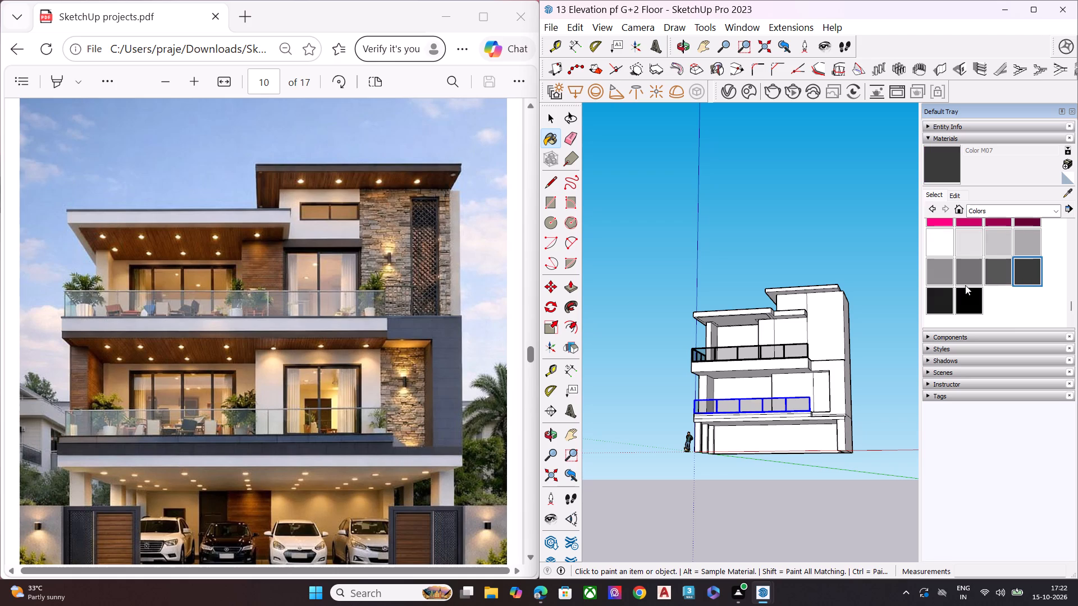
scroll(782, 373, up, 9)
middle_drag(613, 472, 625, 471)
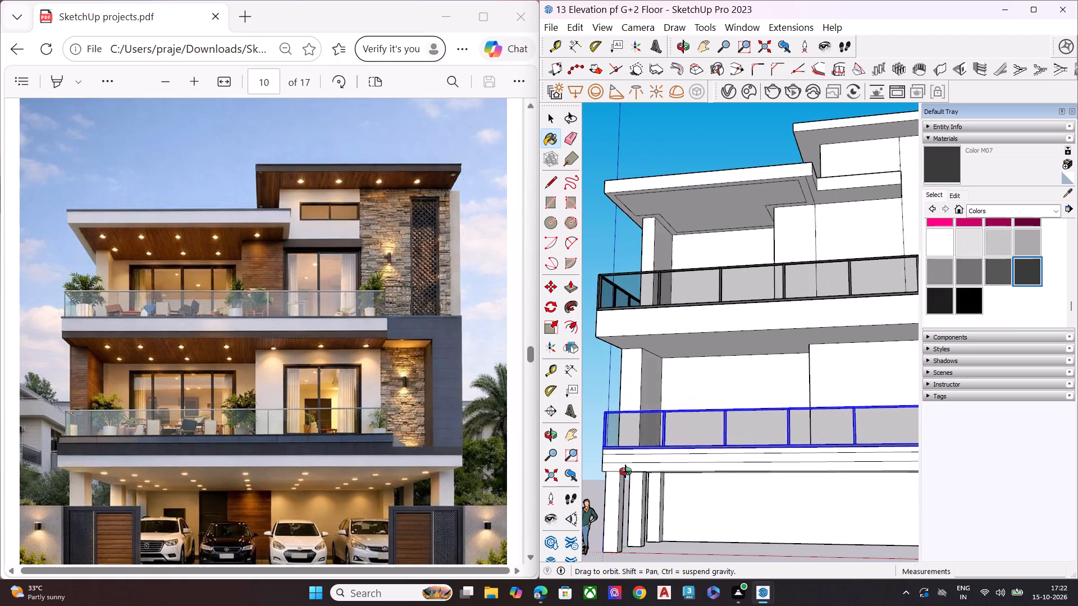
middle_drag(625, 471, 846, 476)
scroll(653, 443, up, 6)
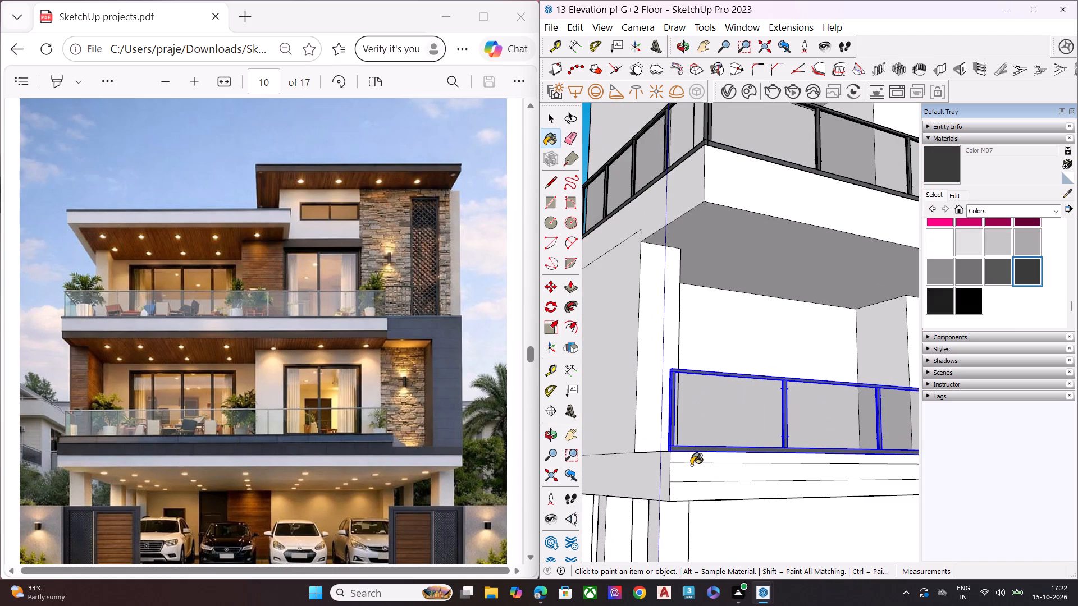
click(680, 471)
Examine the painted band below the lower balcony railing from several angles against the reference.
scroll(609, 439, down, 1)
scroll(609, 439, up, 1)
scroll(609, 439, down, 4)
scroll(655, 429, down, 3)
scroll(652, 431, up, 1)
scroll(651, 432, down, 4)
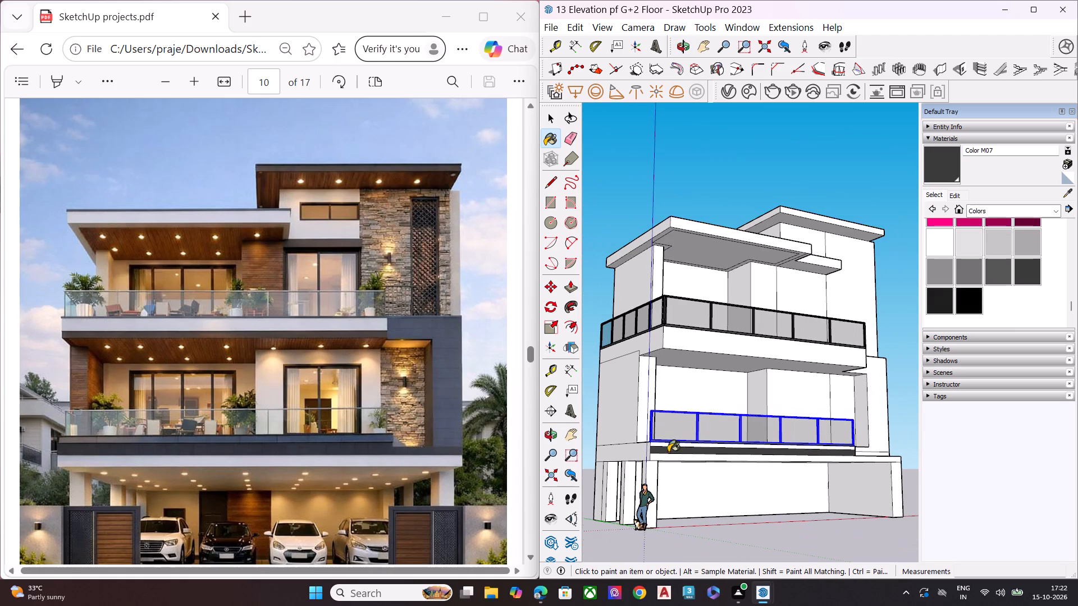
middle_drag(949, 484, 691, 488)
middle_drag(742, 454, 705, 462)
middle_drag(880, 463, 672, 466)
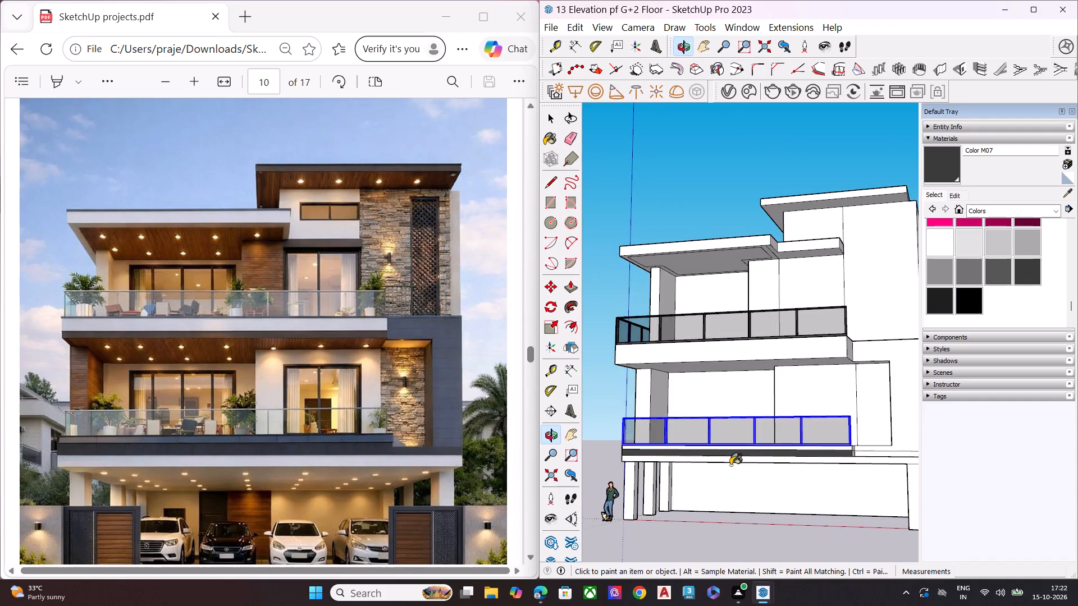
Paint the rest of the lower slab band, including the balcony's end return and the set-back stretch beside it, with Color M07.
scroll(844, 448, up, 7)
click(860, 458)
scroll(862, 456, up, 9)
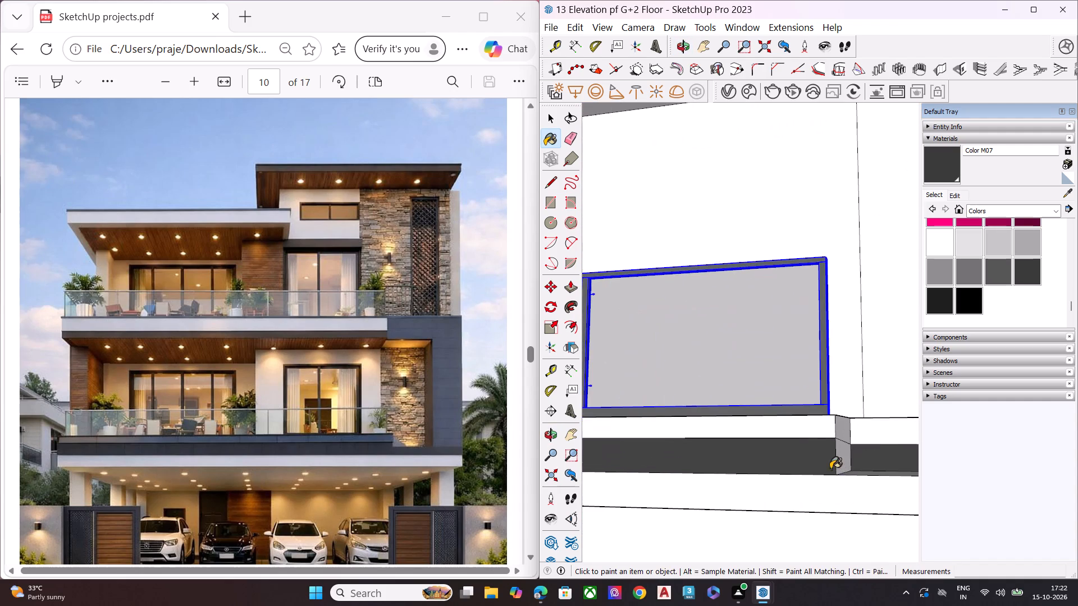
click(846, 460)
scroll(726, 420, down, 4)
scroll(714, 420, up, 1)
scroll(712, 421, down, 9)
middle_drag(826, 434, 857, 431)
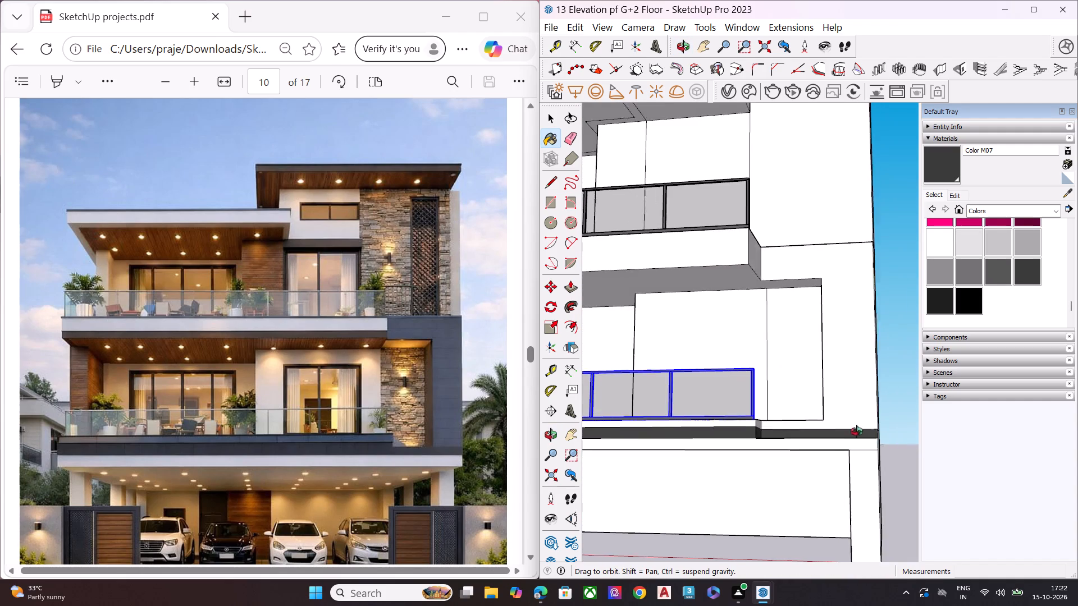
middle_drag(857, 431, 879, 431)
scroll(879, 431, up, 3)
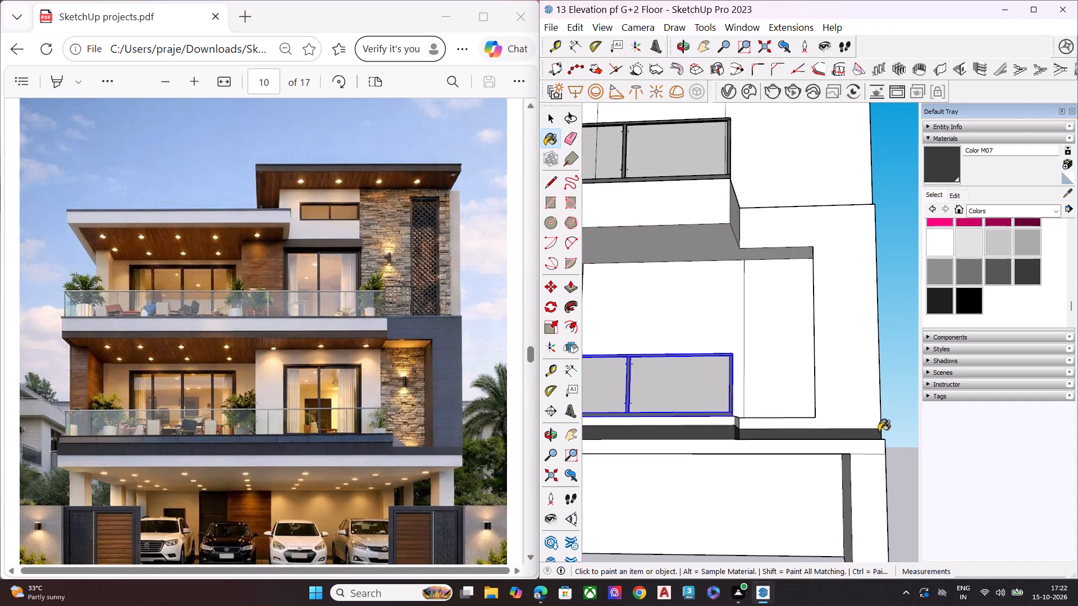
scroll(879, 431, up, 1)
scroll(879, 431, down, 1)
scroll(879, 431, up, 3)
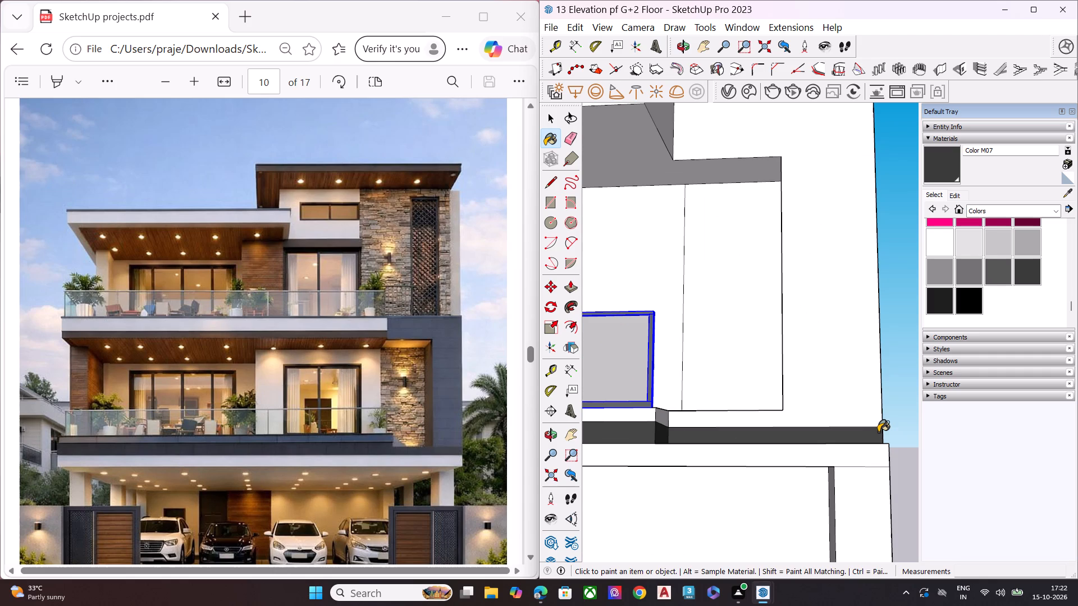
key(space)
Push the floor of the wall recess beside the lower balcony down to the top edge of the dark grey band.
middle_drag(710, 454, 693, 570)
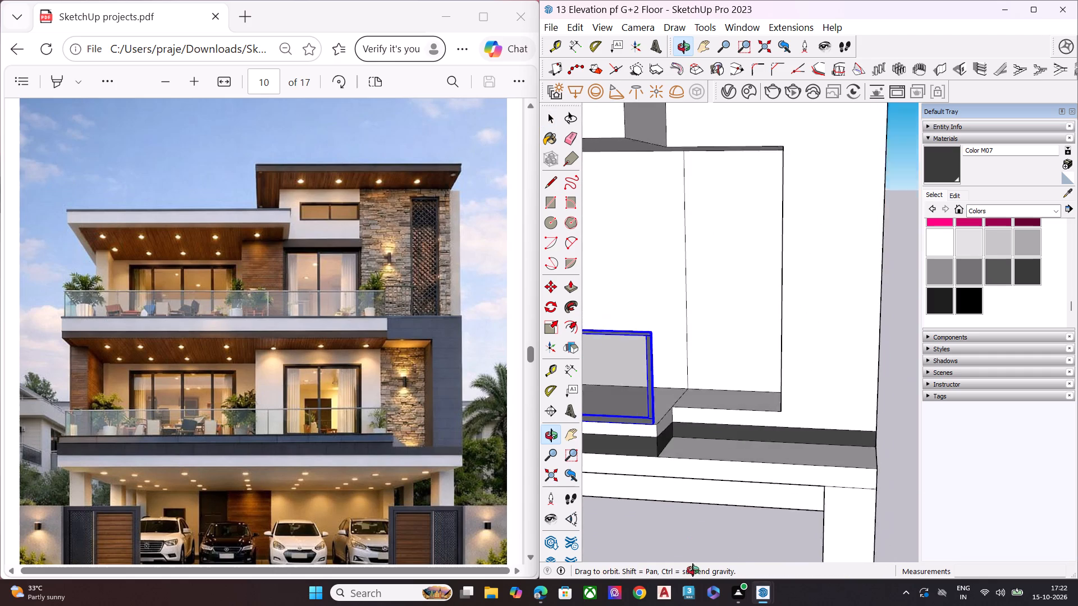
middle_drag(693, 570, 689, 605)
scroll(703, 374, up, 5)
click(733, 416)
key(p)
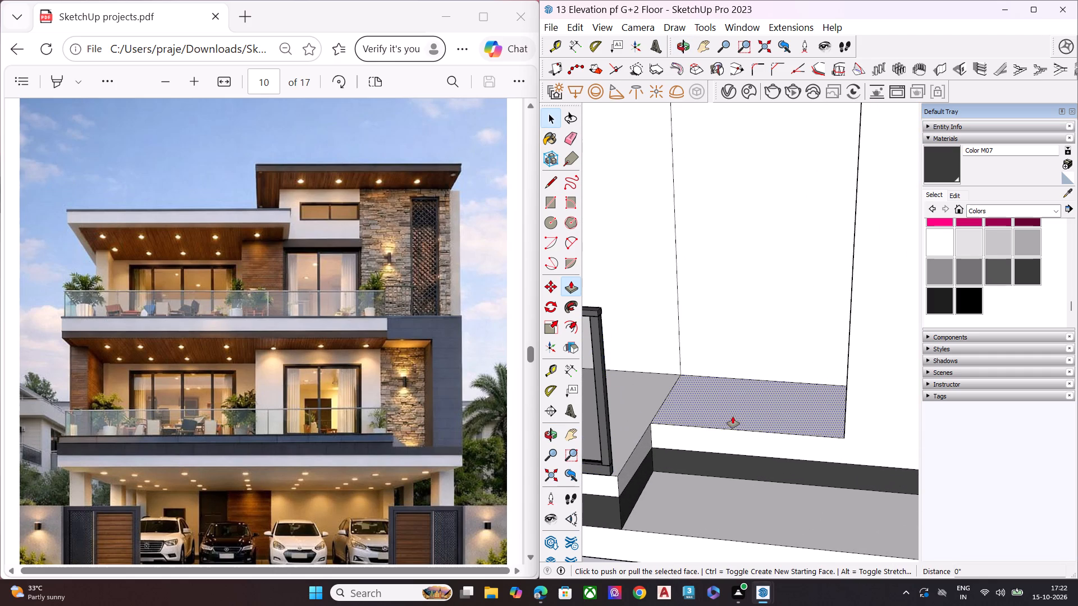
click(654, 426)
click(655, 444)
key(space)
scroll(712, 424, down, 5)
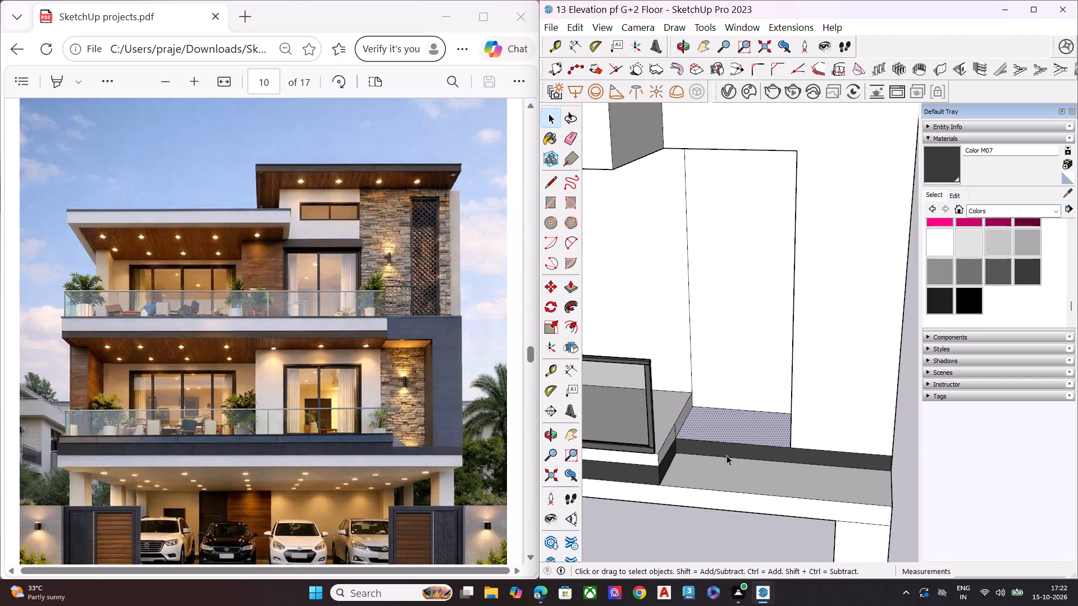
Examine the wall recess and dark band beside the lower balcony from several angles.
middle_drag(721, 439, 722, 335)
scroll(722, 335, up, 1)
scroll(721, 336, down, 2)
scroll(721, 336, up, 2)
scroll(721, 336, down, 2)
scroll(721, 336, up, 1)
scroll(721, 336, down, 3)
click(880, 367)
middle_drag(782, 379, 784, 349)
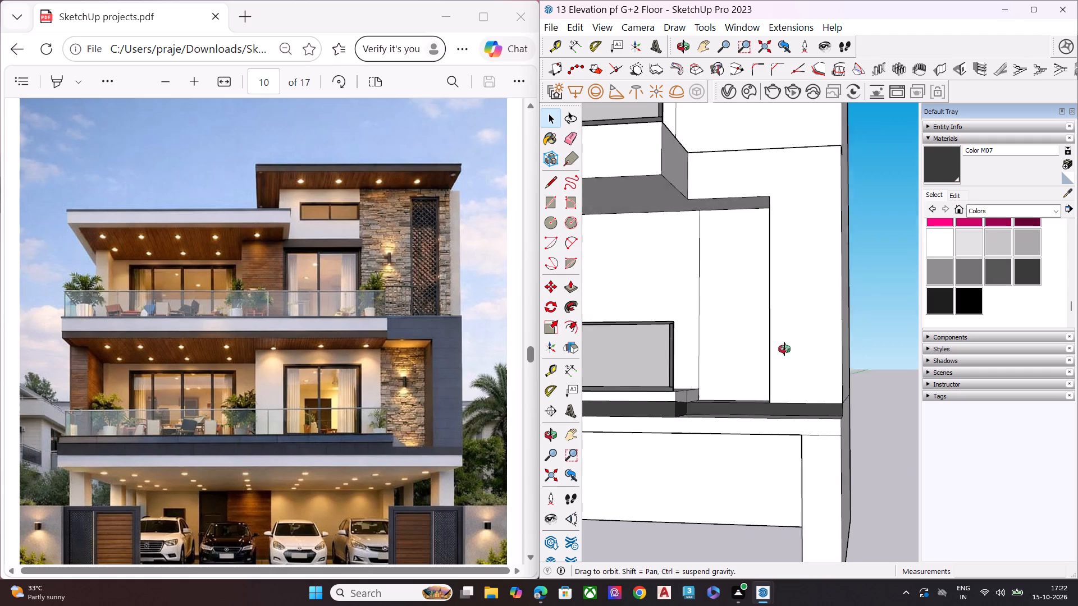
middle_drag(784, 349, 821, 255)
scroll(826, 309, down, 6)
middle_drag(801, 377, 806, 486)
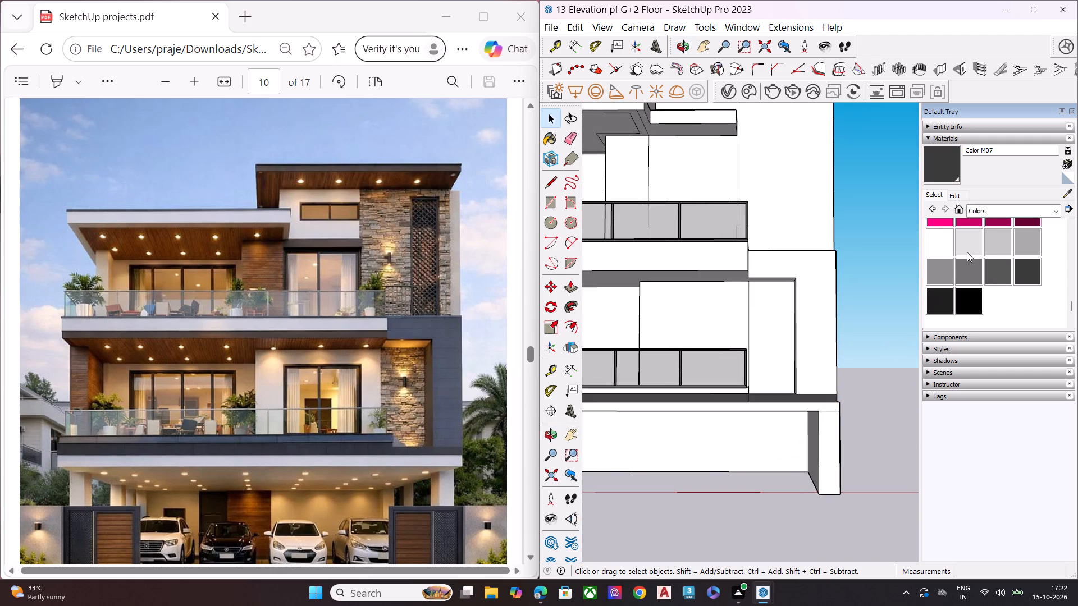
Browse the Colors library for a wall paint colour.
scroll(967, 251, up, 14)
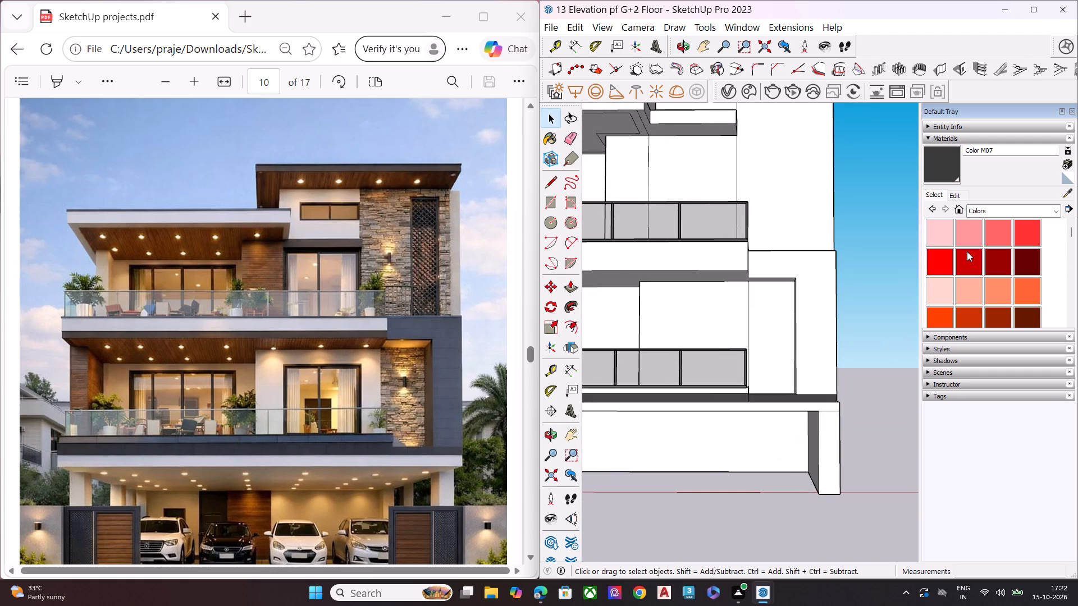
scroll(967, 252, down, 8)
scroll(786, 306, down, 9)
middle_drag(687, 322, 711, 298)
scroll(704, 307, up, 5)
scroll(703, 307, down, 1)
scroll(703, 307, up, 2)
key(space)
Make the scene material Color G08 editable in V-Ray through the V-Ray Asset Editor.
click(728, 94)
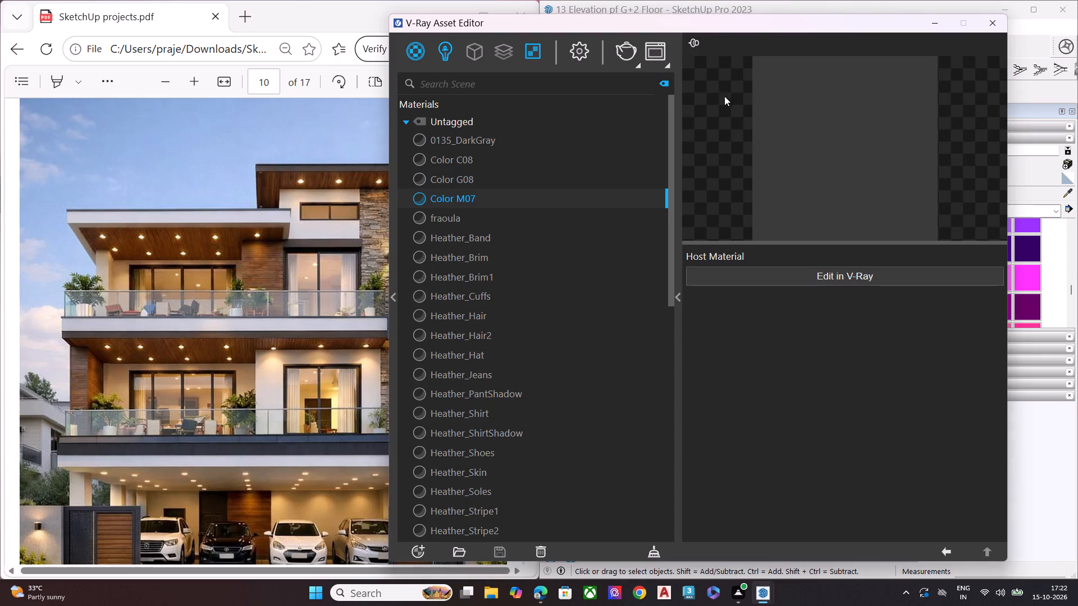
right_click(561, 195)
click(553, 200)
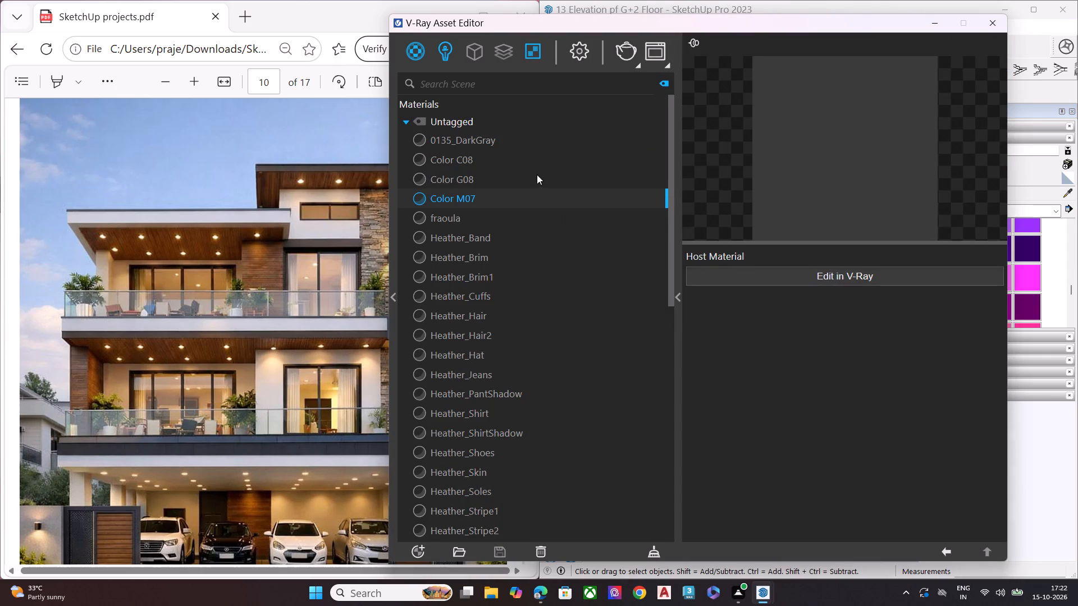
click(537, 175)
click(848, 274)
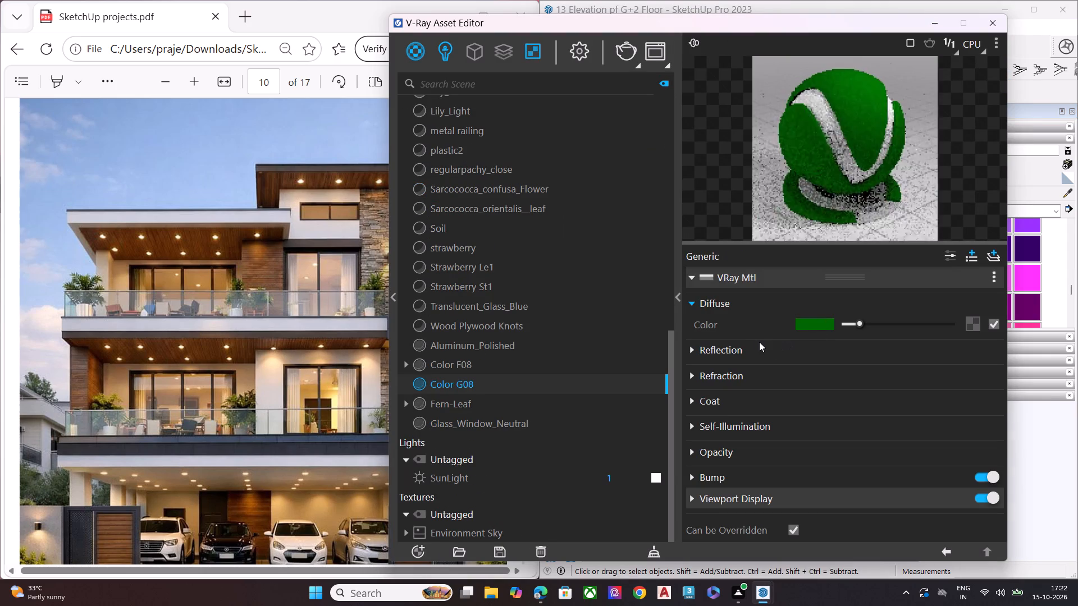
Switch Color G08's diffuse colour to the 0 to 255 range and set its red value to 218.
click(827, 323)
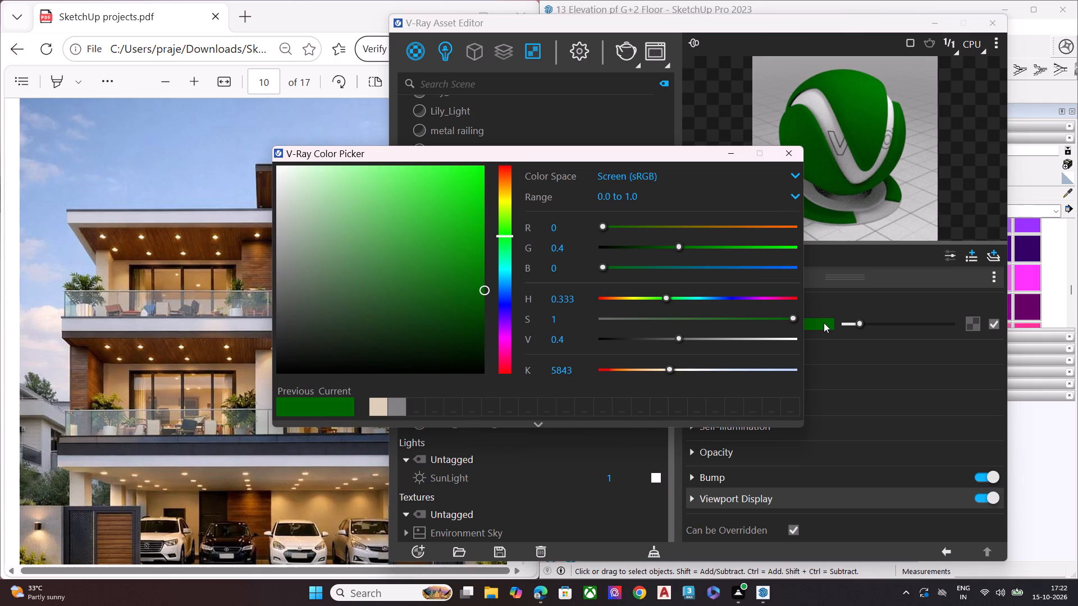
click(640, 196)
click(637, 233)
click(642, 198)
click(632, 237)
click(567, 228)
key(BackSpace)
key(BackSpace)
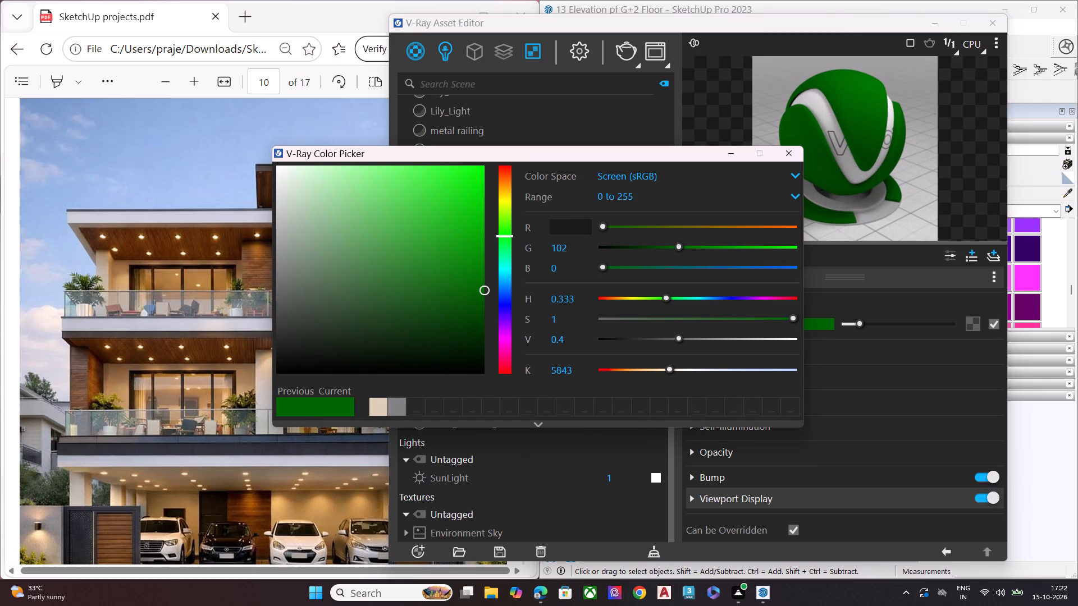
key(2)
text(18)
key(Return)
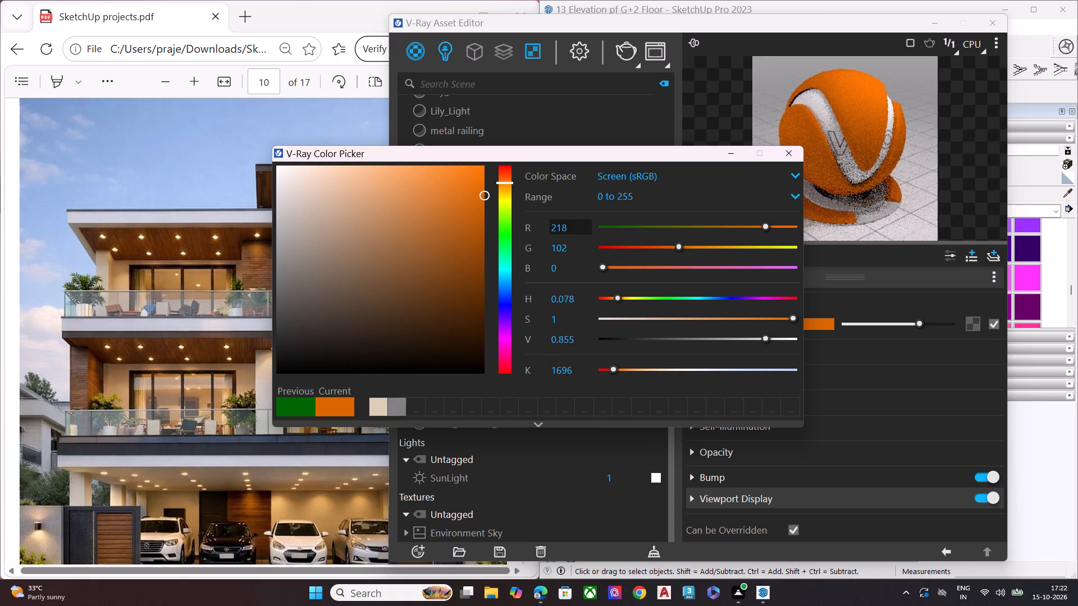
Set Color G08's diffuse green value to 205 and blue value to 180 to give a beige tone.
click(574, 247)
key(BackSpace)
key(BackSpace)
key(BackSpace)
key(BackSpace)
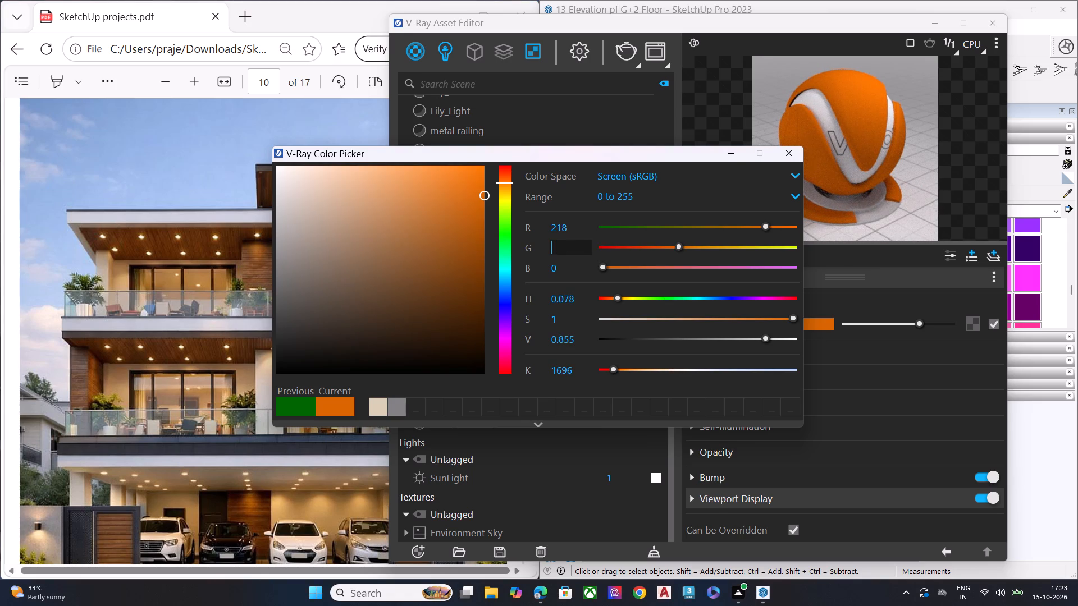
text(205)
key(Return)
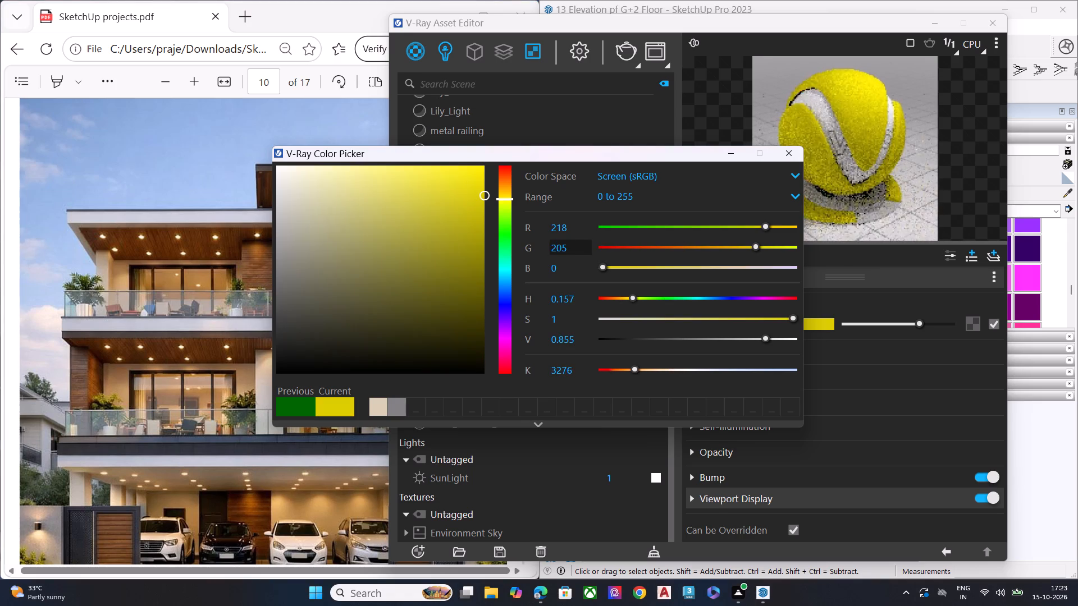
click(568, 260)
key(BackSpace)
key(BackSpace)
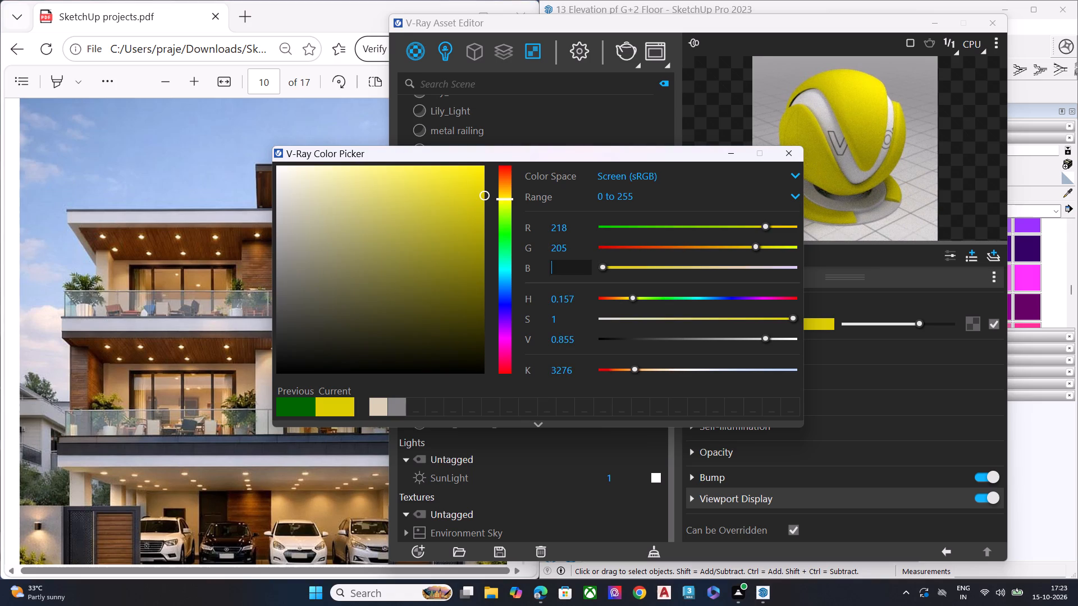
text(180)
key(Return)
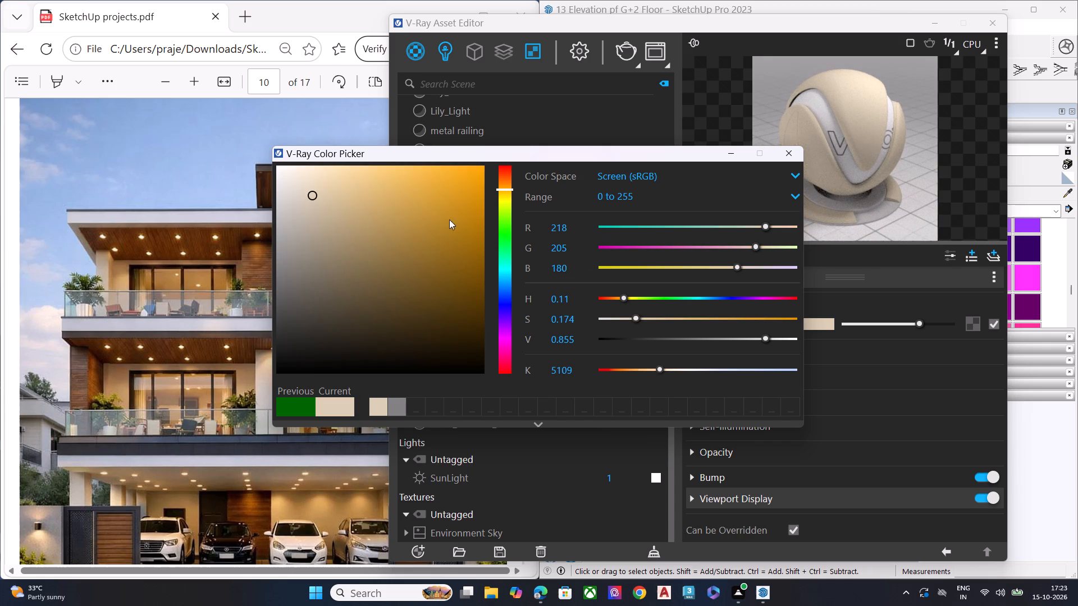
click(791, 154)
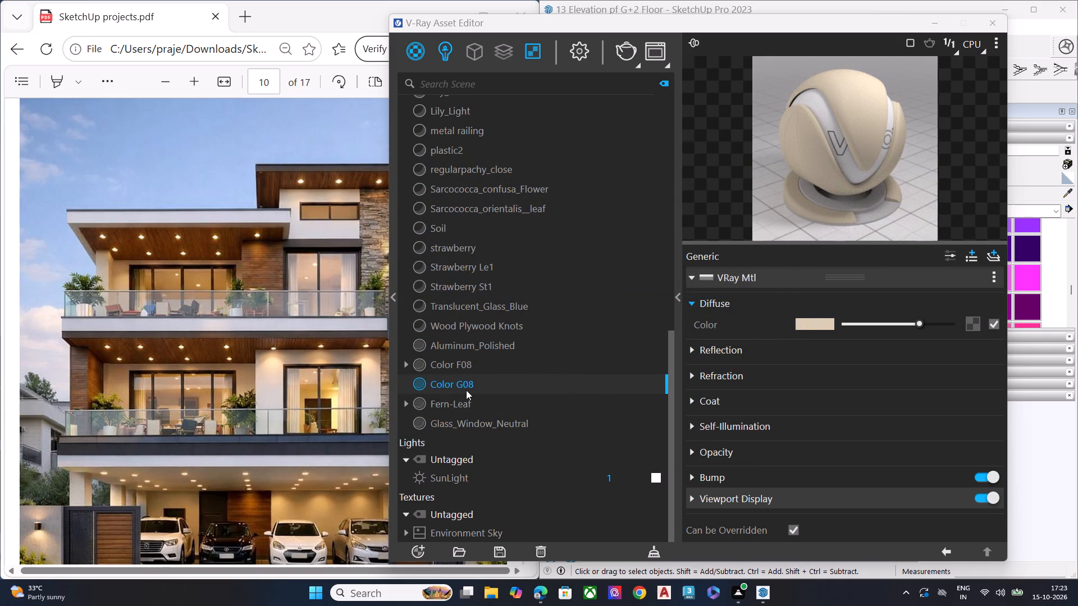
Paint the back walls of both balconies and the ground-floor parking with the beige Color G08.
click(469, 382)
click(938, 12)
click(937, 19)
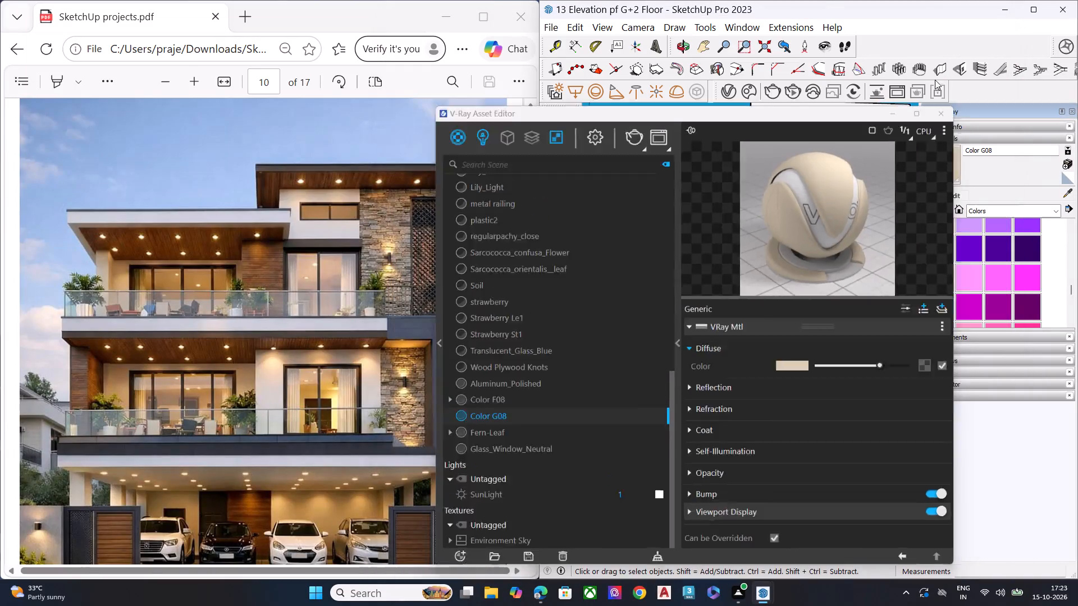
click(937, 157)
scroll(817, 286, down, 2)
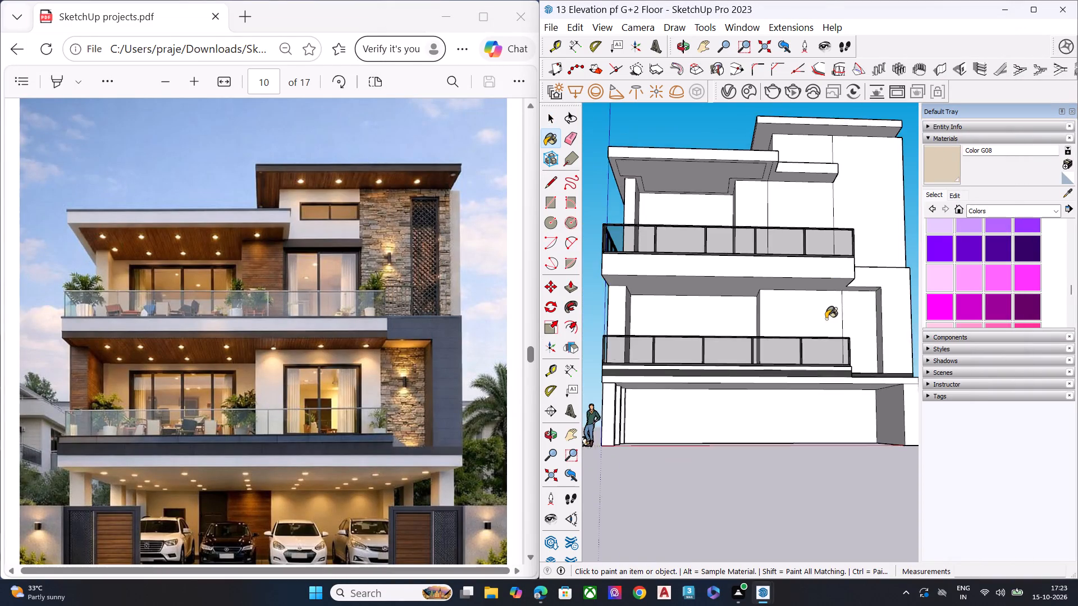
scroll(826, 319, down, 4)
middle_drag(808, 281, 791, 338)
scroll(779, 263, up, 4)
scroll(771, 266, down, 1)
scroll(769, 268, up, 4)
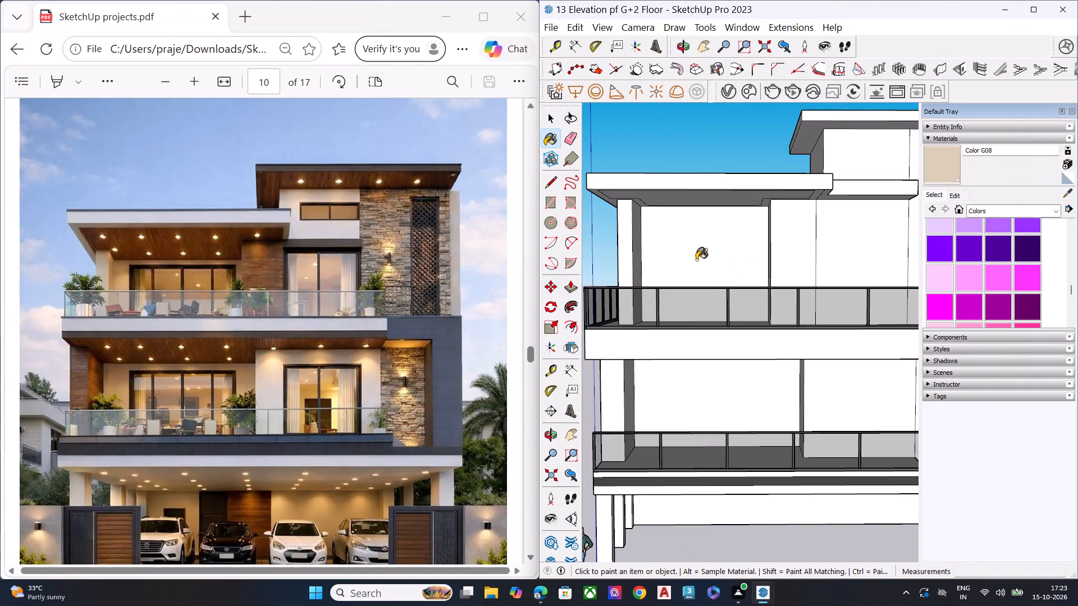
click(674, 249)
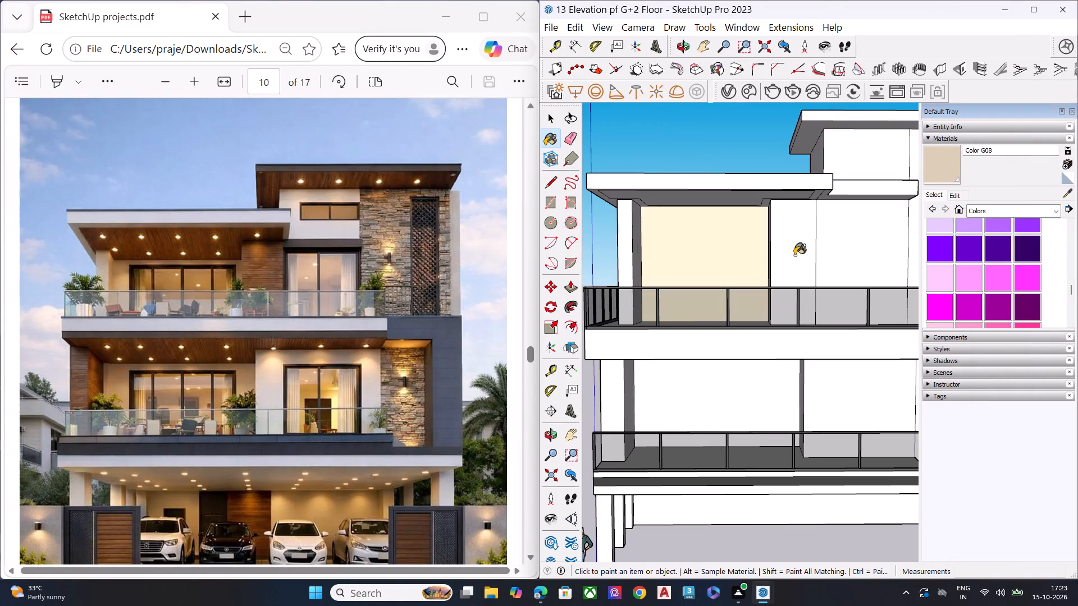
click(659, 380)
middle_drag(702, 397, 705, 333)
scroll(702, 342, down, 6)
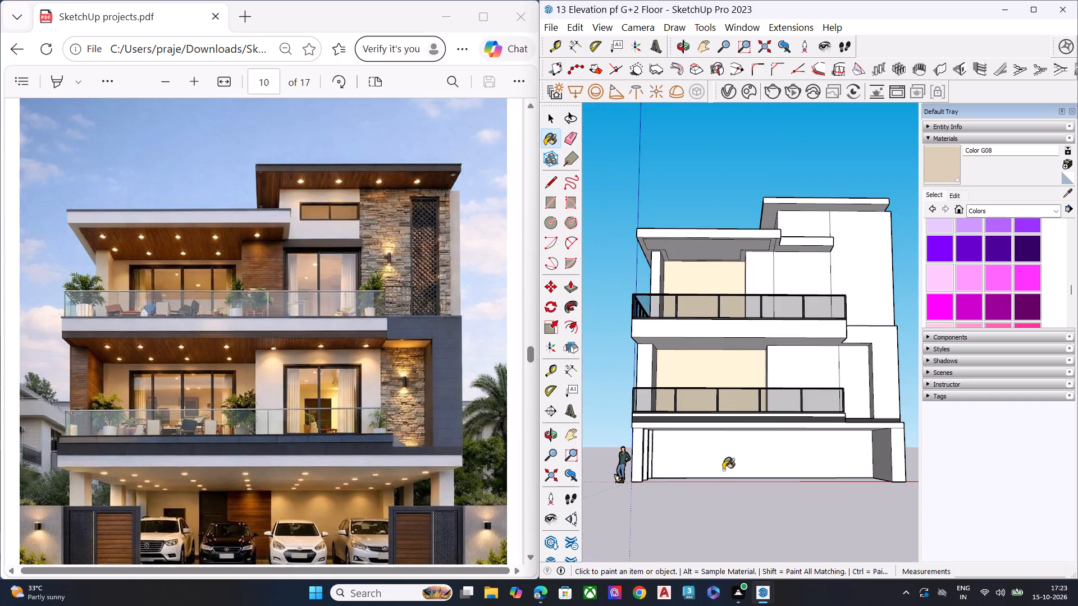
scroll(723, 470, up, 6)
click(724, 460)
Examine the beige walls and surrounding massing from several angles against the reference.
scroll(717, 437, down, 7)
middle_drag(728, 427, 765, 375)
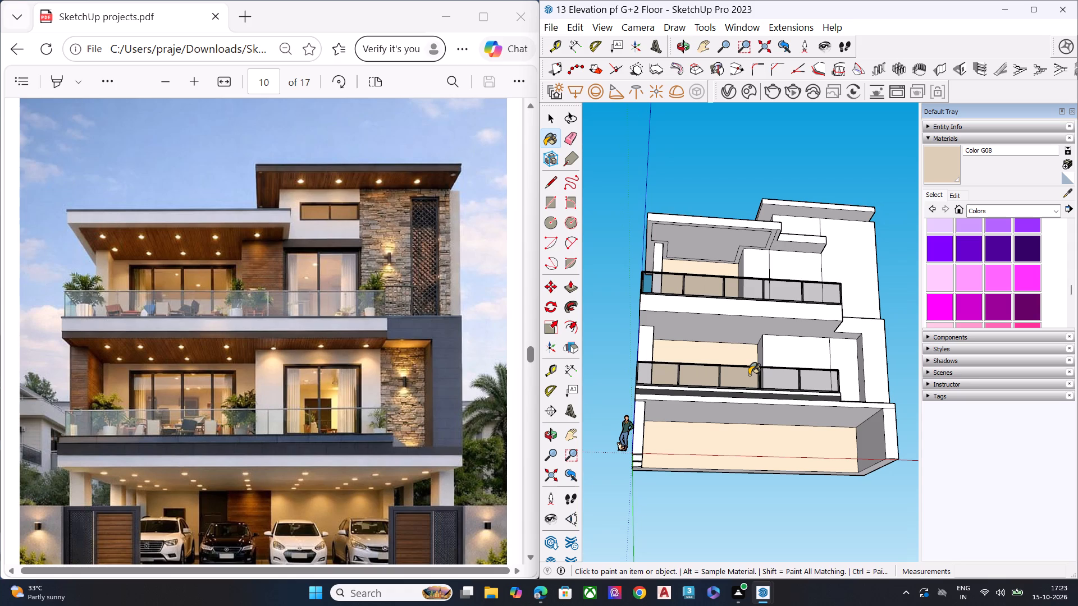
scroll(696, 370, down, 1)
middle_drag(796, 360, 817, 461)
key(space)
scroll(669, 248, up, 10)
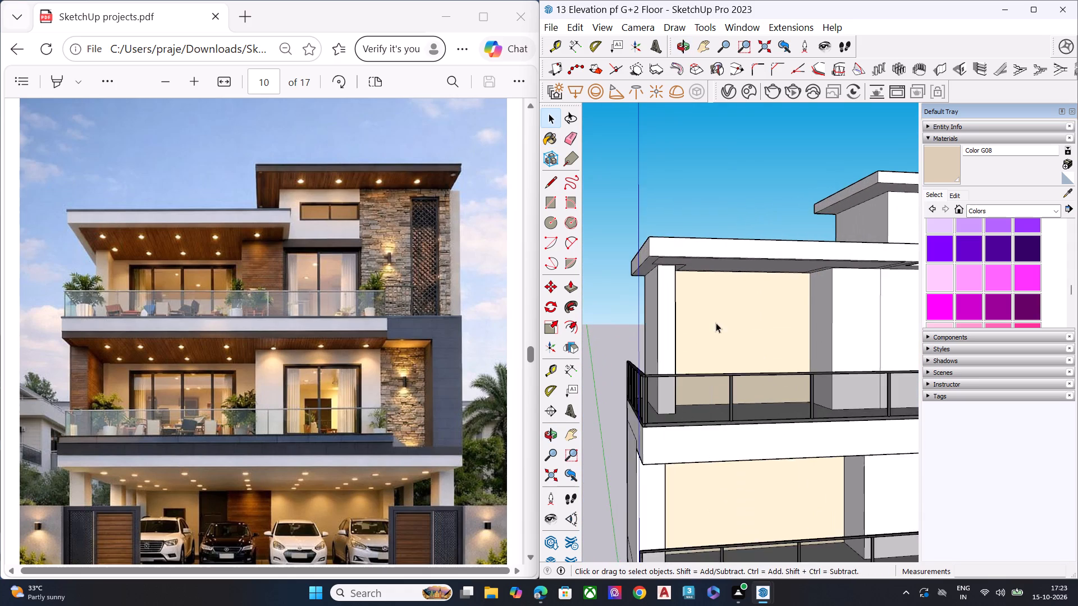
middle_drag(829, 398, 728, 389)
scroll(723, 392, up, 1)
scroll(716, 396, down, 8)
middle_drag(765, 398, 811, 373)
scroll(795, 387, up, 1)
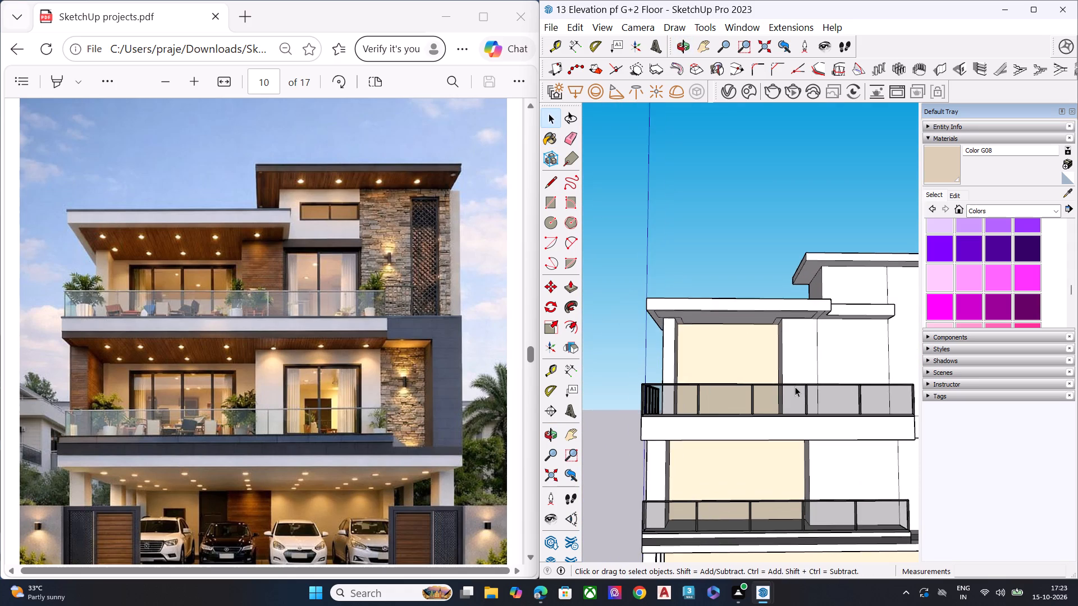
scroll(666, 411, down, 4)
scroll(666, 411, up, 1)
scroll(666, 411, down, 3)
middle_drag(697, 493, 693, 465)
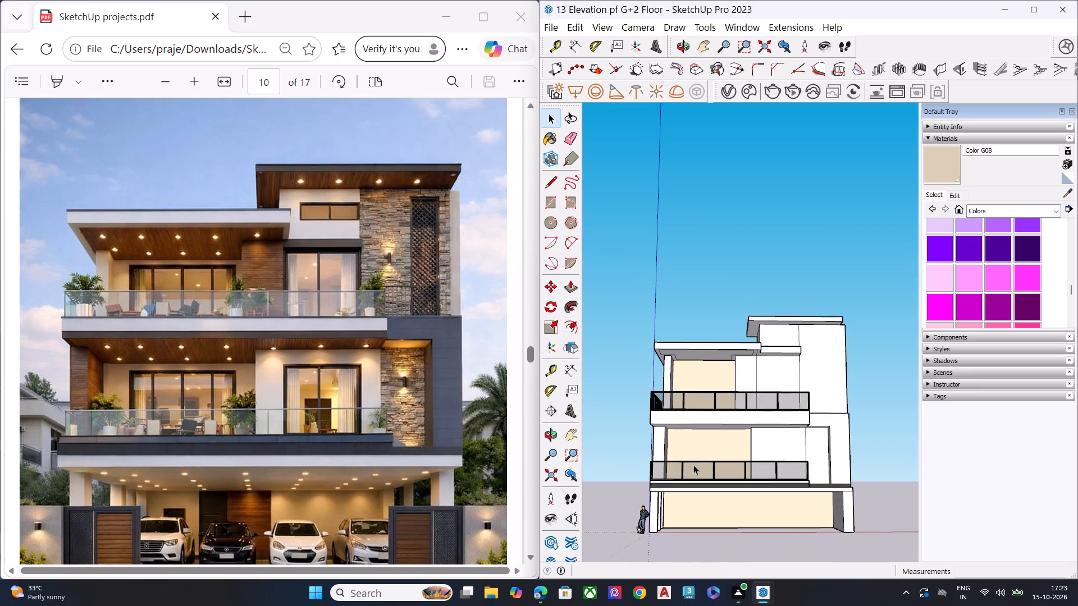
Push/pull the side wall face beside the upper balcony's beige back wall by about 1' 2 3/4".
scroll(745, 352, up, 5)
scroll(735, 359, down, 1)
scroll(734, 359, up, 5)
middle_drag(743, 412, 841, 450)
click(736, 409)
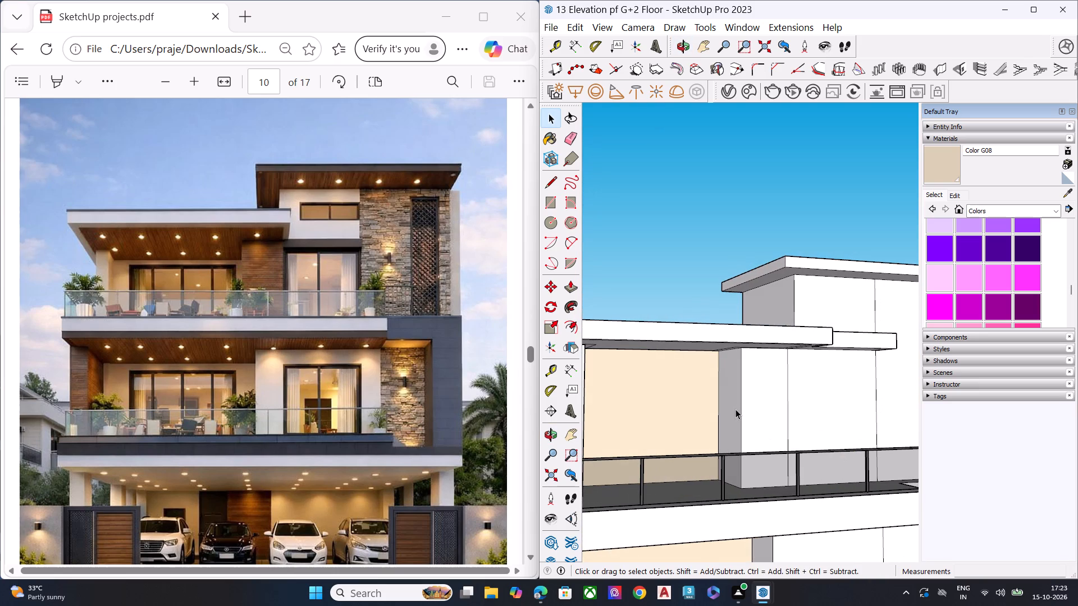
key(p)
click(736, 409)
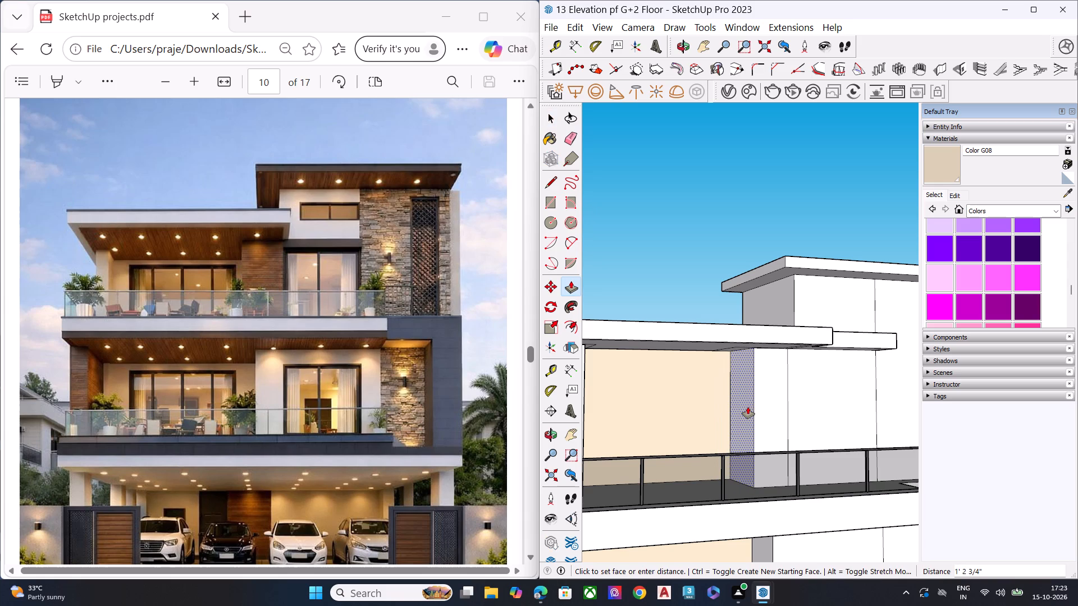
click(748, 407)
key(space)
Examine the whole front elevation against the page 10 reference.
scroll(686, 417, down, 5)
middle_drag(757, 465, 728, 396)
scroll(673, 405, down, 4)
scroll(669, 406, up, 1)
scroll(669, 406, down, 3)
middle_drag(718, 508, 637, 524)
scroll(702, 437, up, 6)
scroll(700, 438, down, 4)
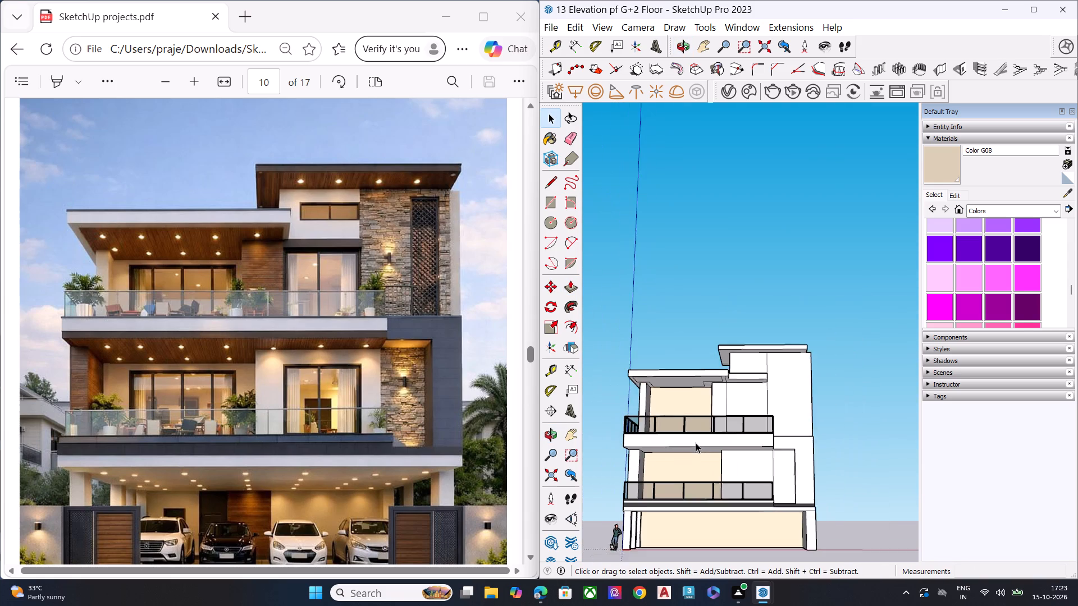
scroll(696, 443, down, 2)
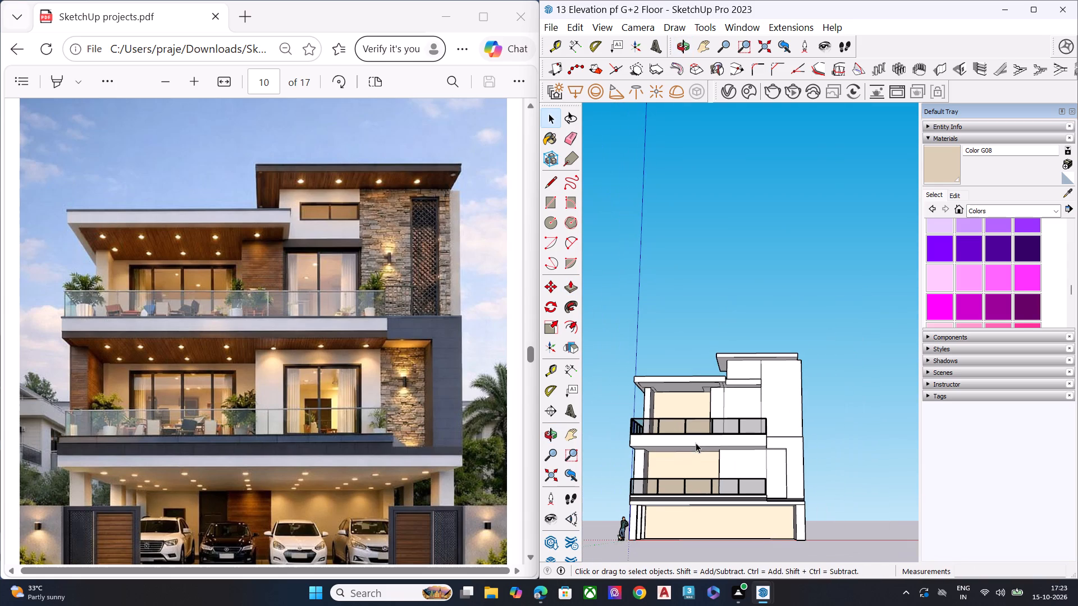
Check the scene's materials in the V-Ray Asset Editor.
click(732, 91)
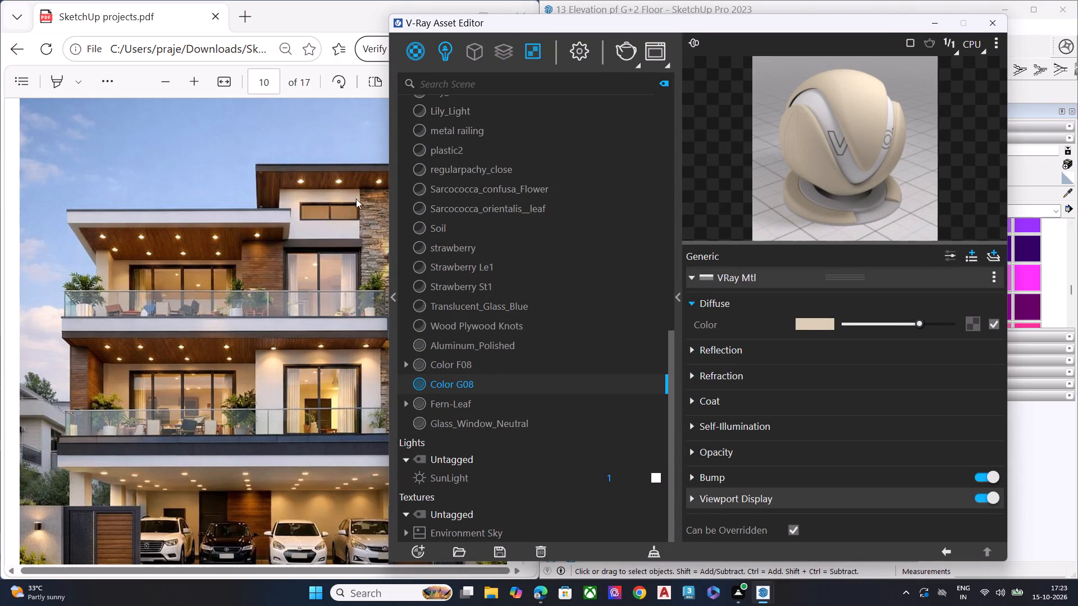
click(414, 40)
click(416, 59)
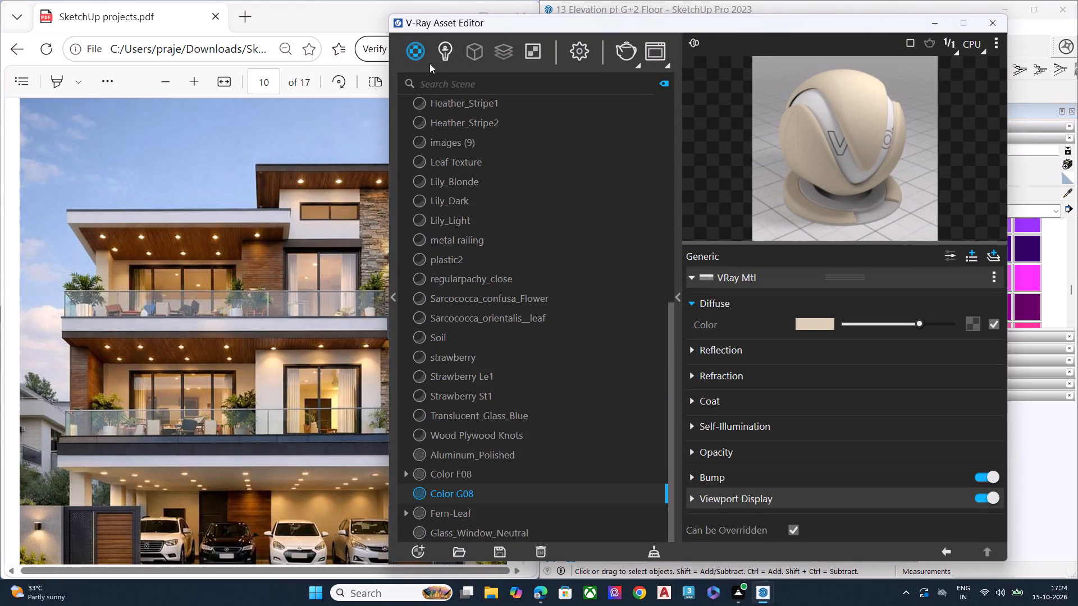
click(928, 26)
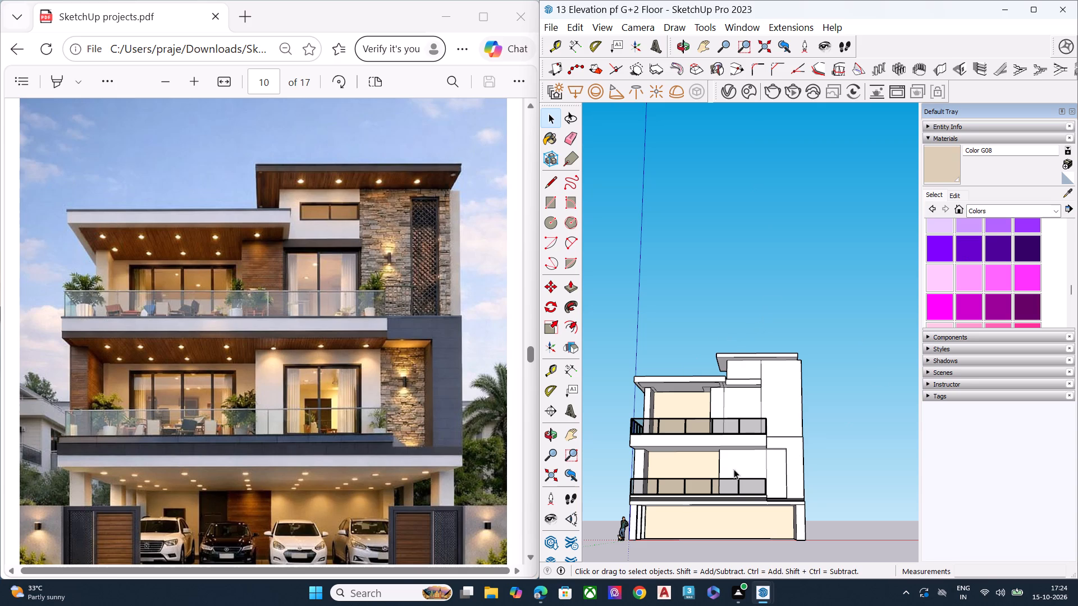
Paint the front edge of the roof slab over the upper balcony with light grey Color M01 from the Colors library.
middle_drag(722, 468, 708, 501)
scroll(705, 518, up, 7)
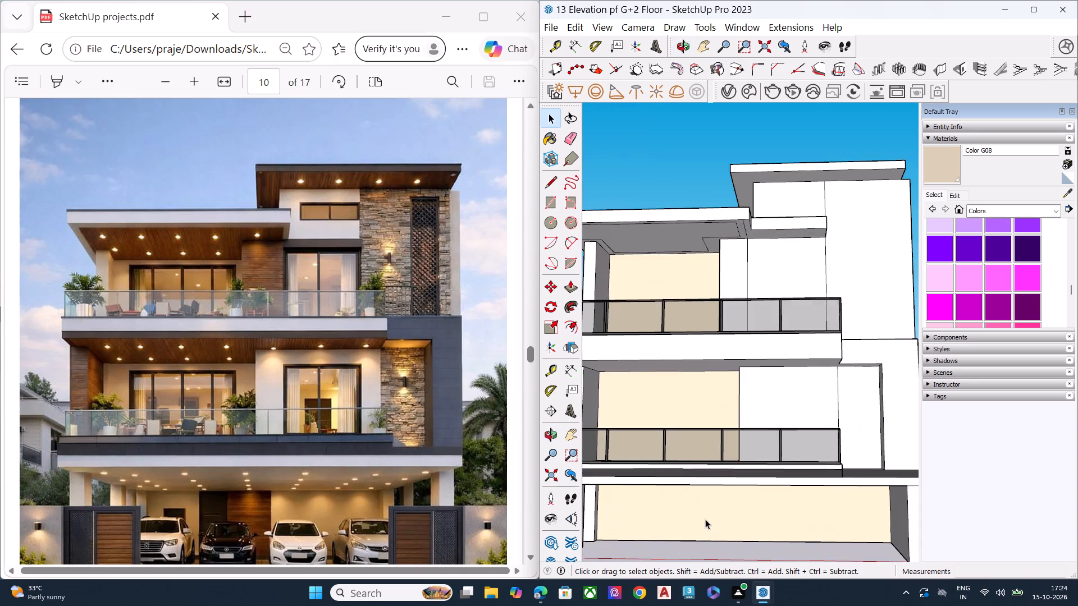
scroll(705, 519, down, 4)
middle_drag(795, 499, 815, 330)
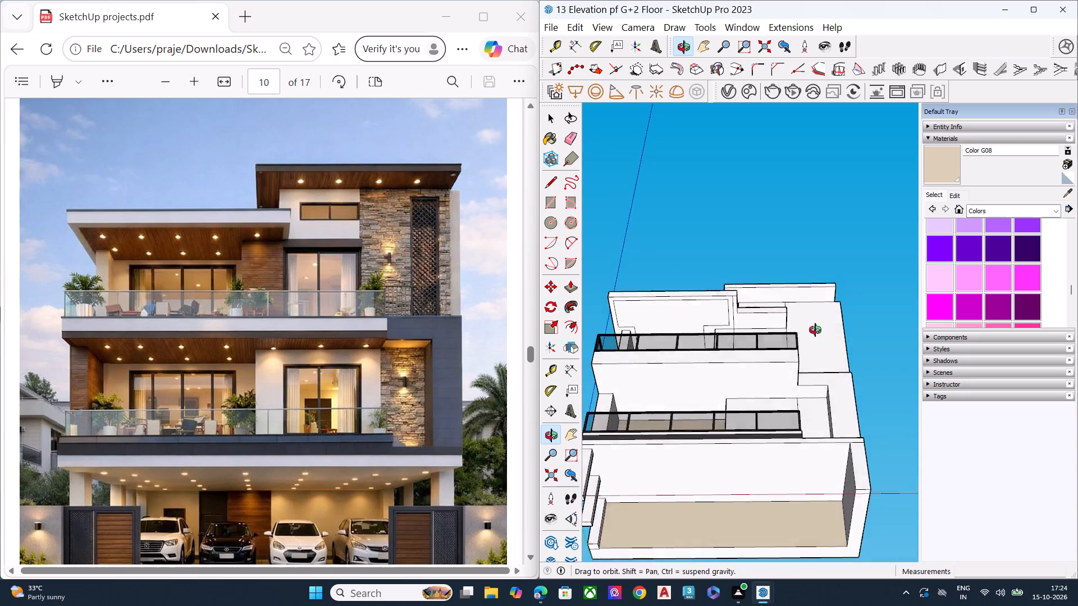
middle_drag(815, 330, 834, 456)
scroll(968, 260, down, 7)
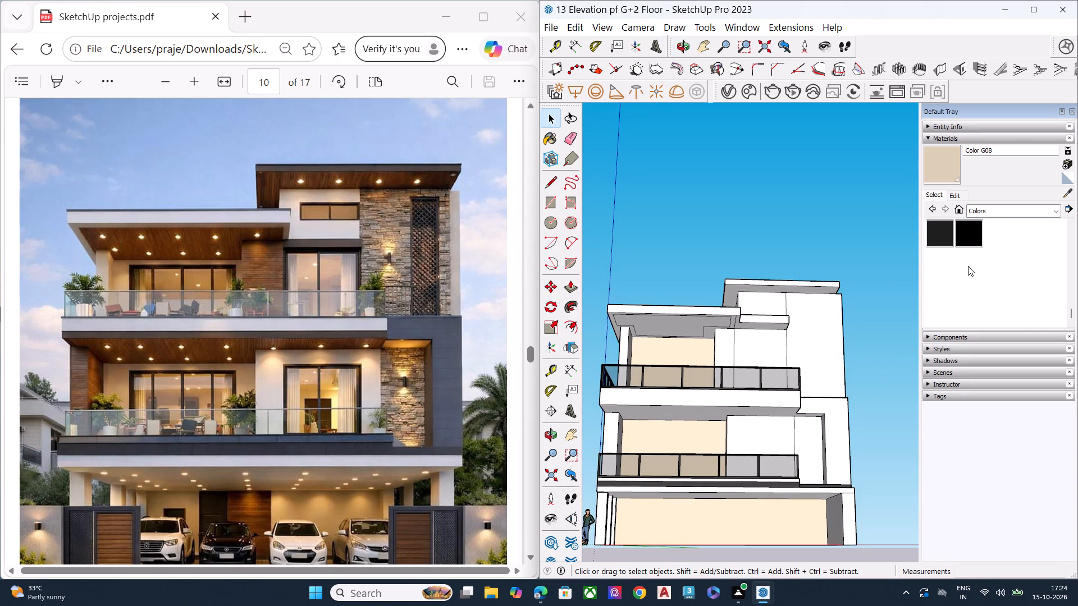
scroll(968, 266, up, 3)
scroll(1001, 290, down, 2)
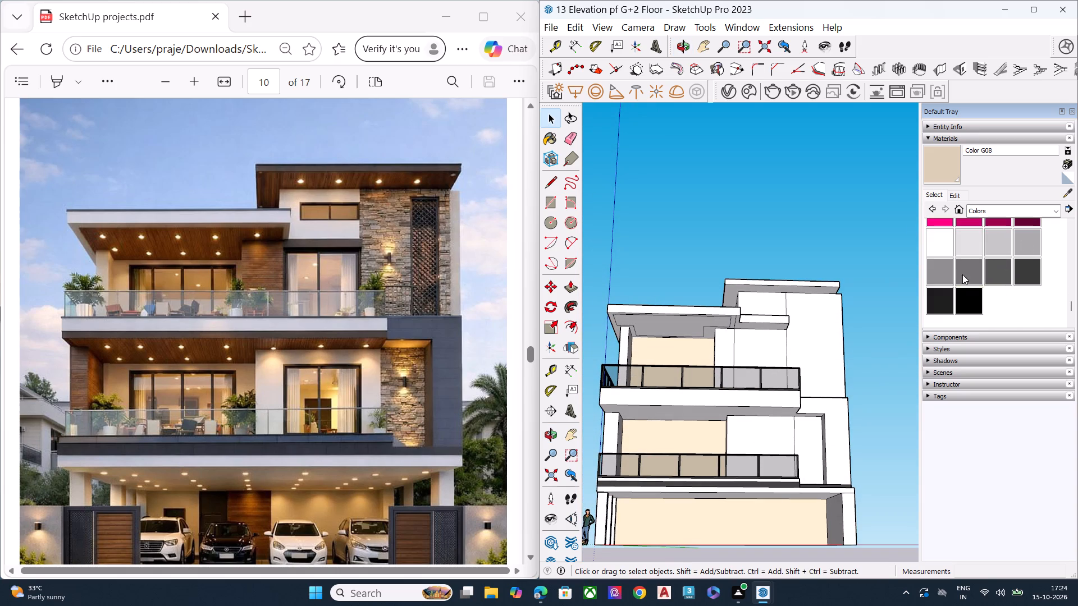
click(972, 242)
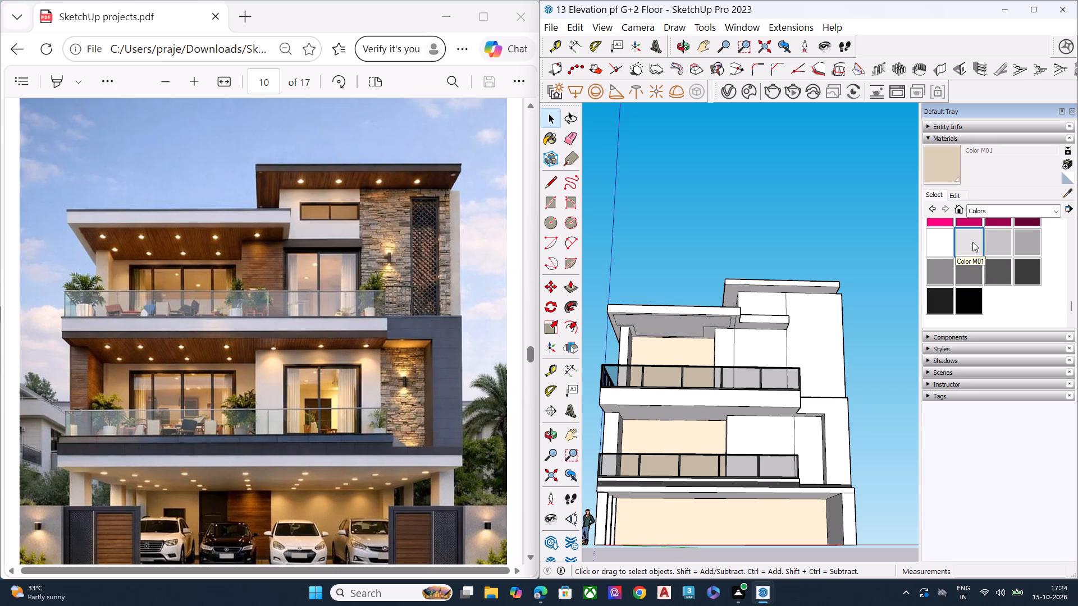
click(951, 196)
click(937, 146)
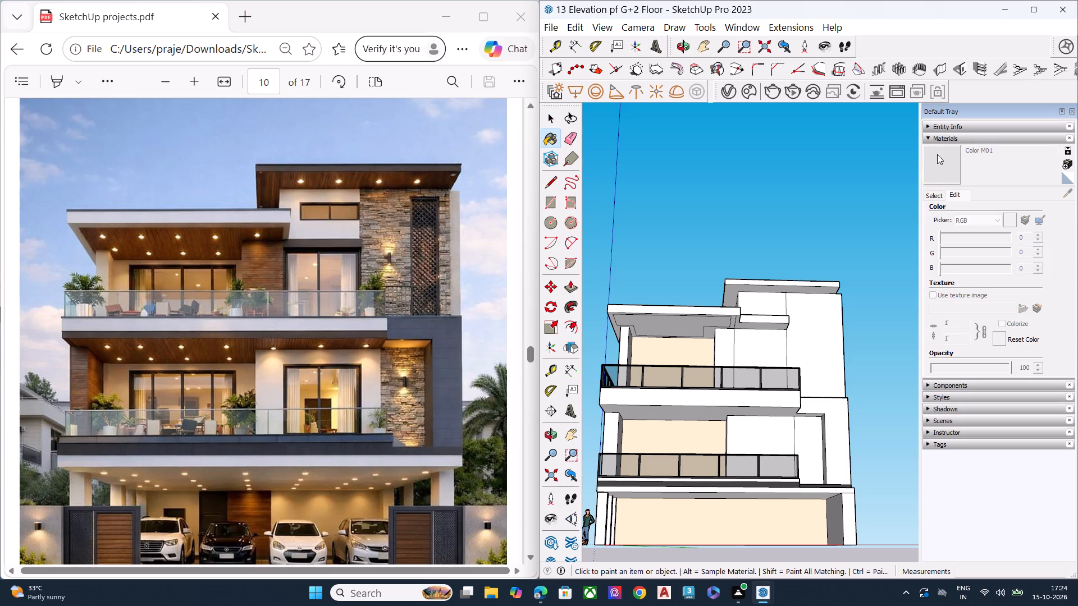
scroll(743, 302, down, 4)
scroll(729, 304, up, 1)
scroll(729, 304, down, 2)
middle_drag(705, 347, 716, 418)
scroll(692, 308, up, 7)
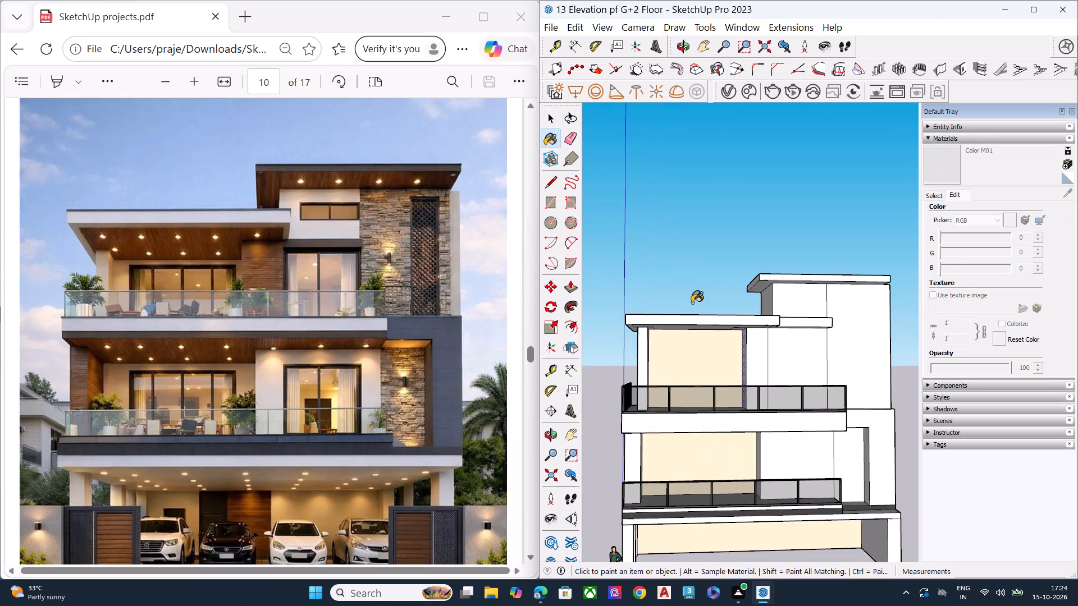
scroll(643, 320, up, 7)
click(657, 322)
scroll(641, 315, down, 5)
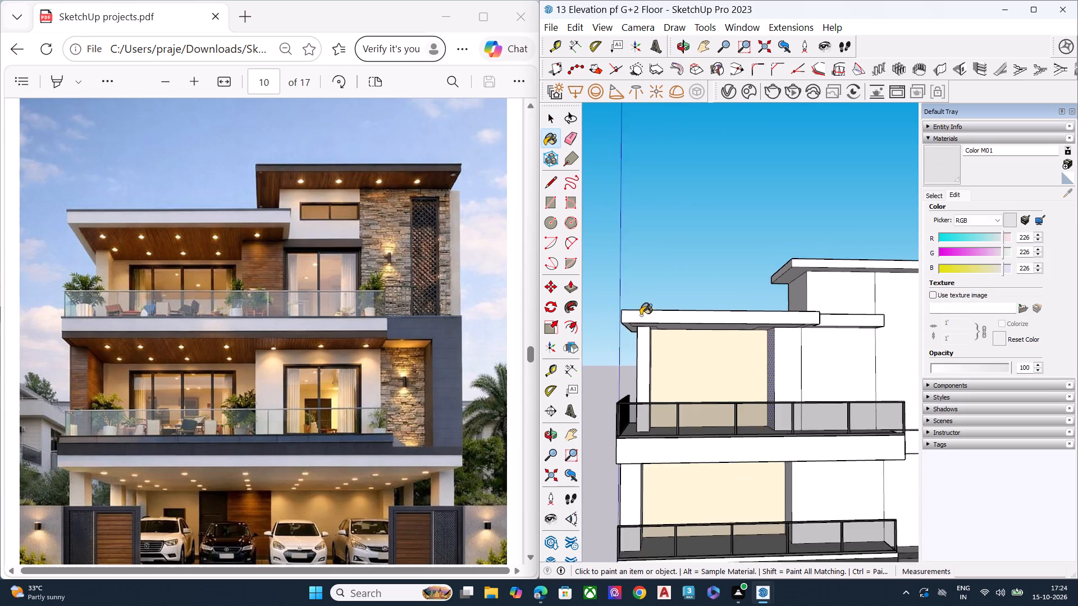
Set Color M01's green value to 230 and its blue value to 217 for a warmer off-white tone.
scroll(641, 315, down, 2)
middle_drag(800, 325, 665, 358)
drag(1001, 263, 999, 265)
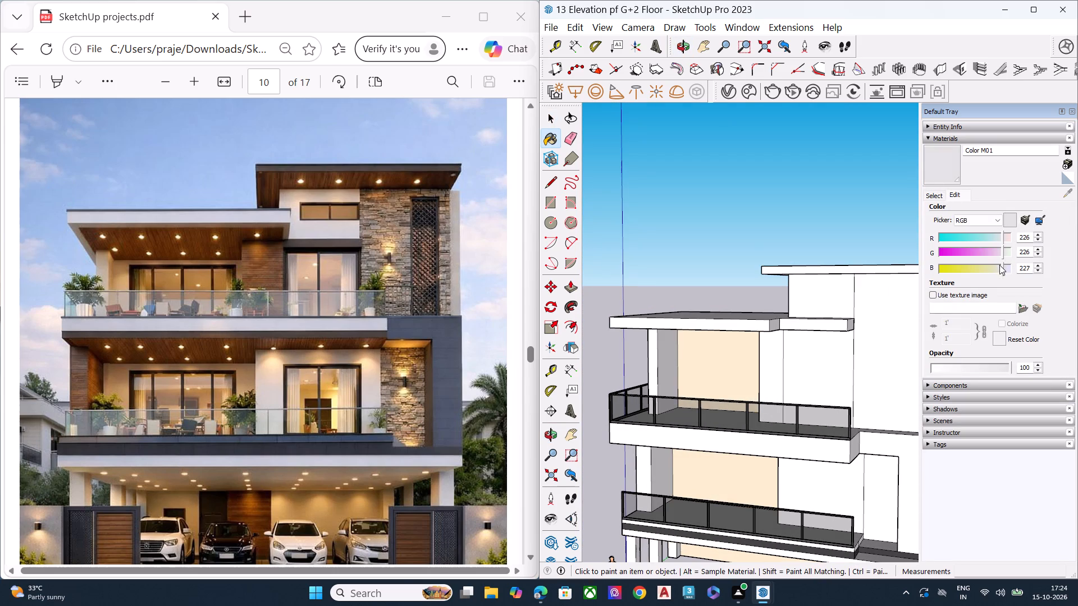
drag(999, 265, 998, 270)
drag(1002, 250, 995, 258)
drag(995, 258, 1003, 261)
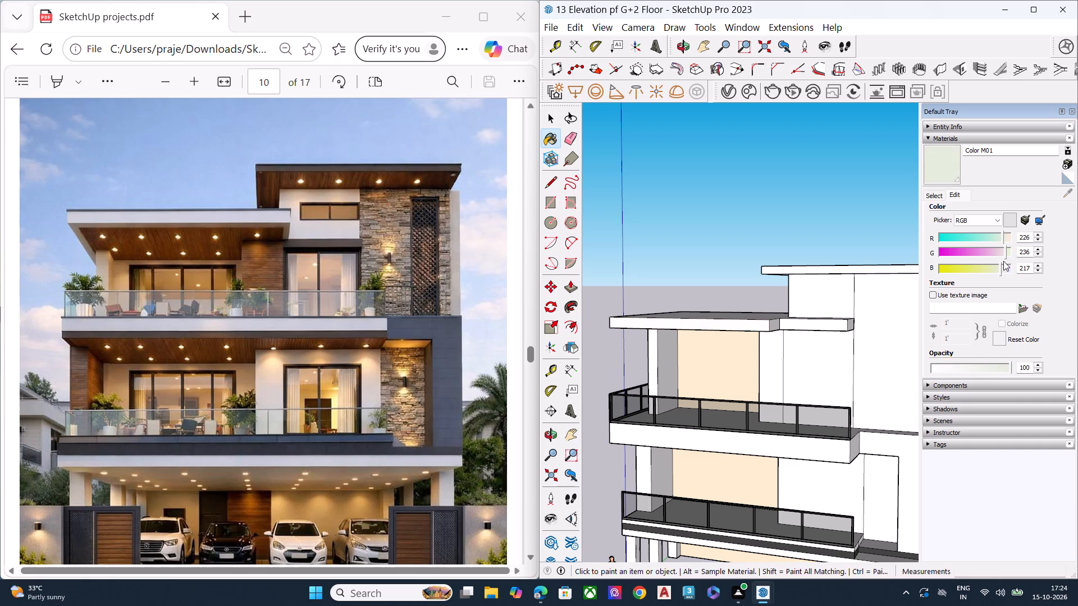
drag(1003, 261, 1003, 261)
drag(1003, 261, 1002, 262)
Paint the balcony roof slab's end edge, the adjoining canopy edge and the wall above that canopy with Color M01.
click(942, 164)
scroll(705, 332, down, 4)
middle_drag(697, 340, 677, 286)
scroll(739, 303, up, 2)
scroll(741, 304, down, 1)
scroll(741, 304, up, 9)
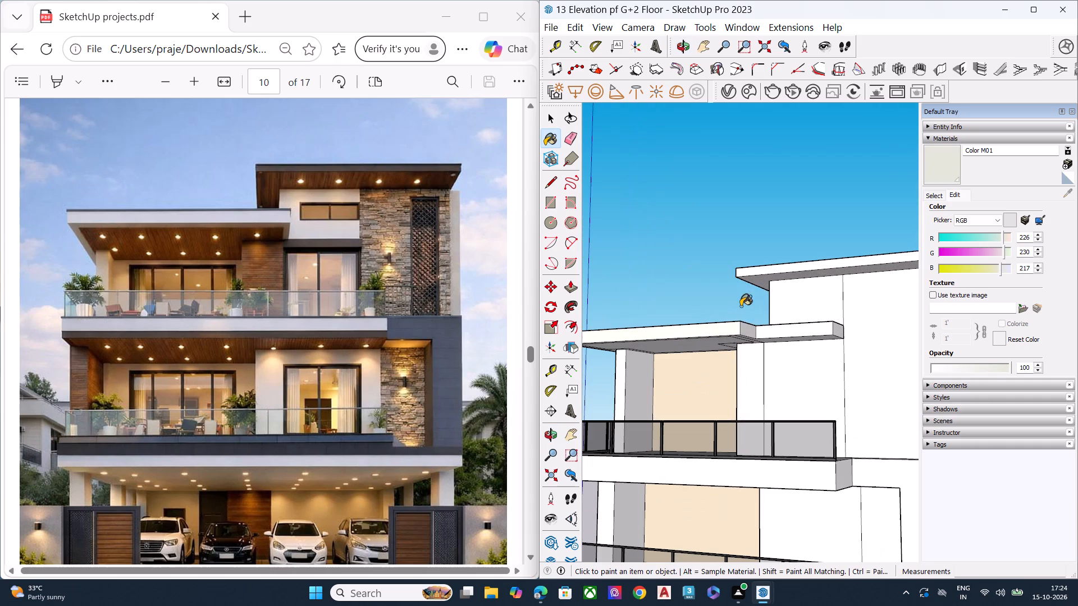
click(730, 331)
click(746, 330)
click(770, 328)
click(832, 306)
scroll(817, 372, down, 6)
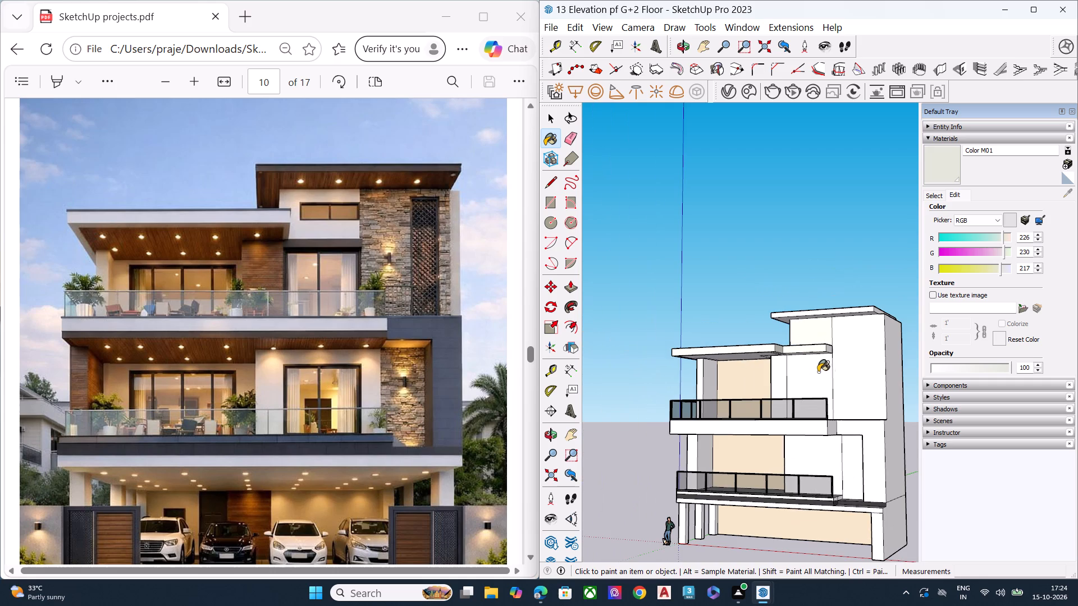
Paint the outer underside rim of the balcony roof slab and the upper balcony's corner column with Color M01.
middle_drag(701, 420, 960, 415)
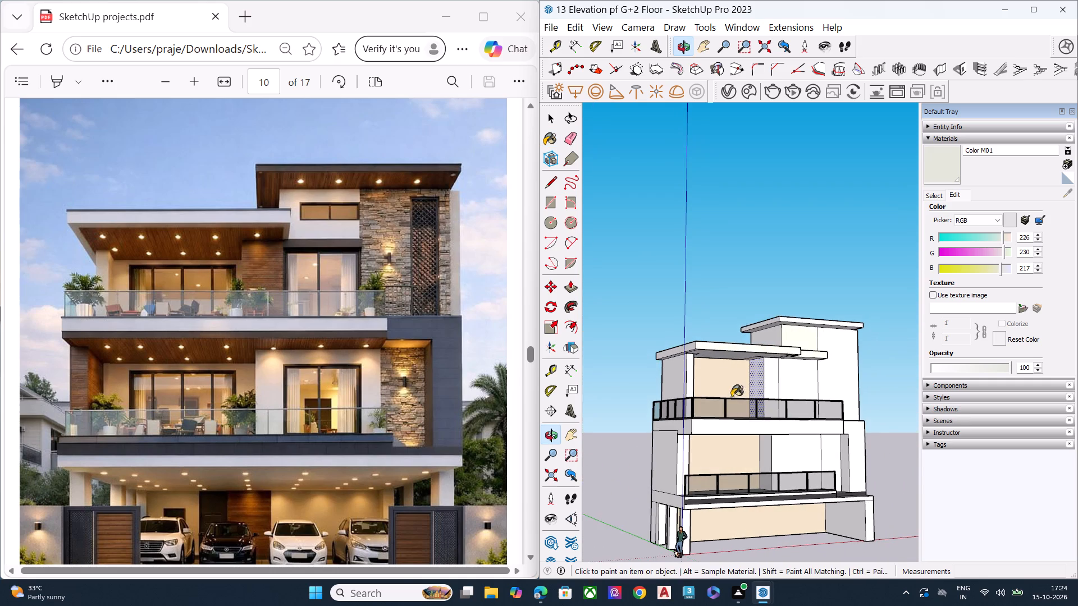
middle_drag(708, 361, 695, 218)
scroll(693, 228, up, 11)
scroll(687, 352, down, 2)
scroll(687, 352, up, 6)
click(687, 352)
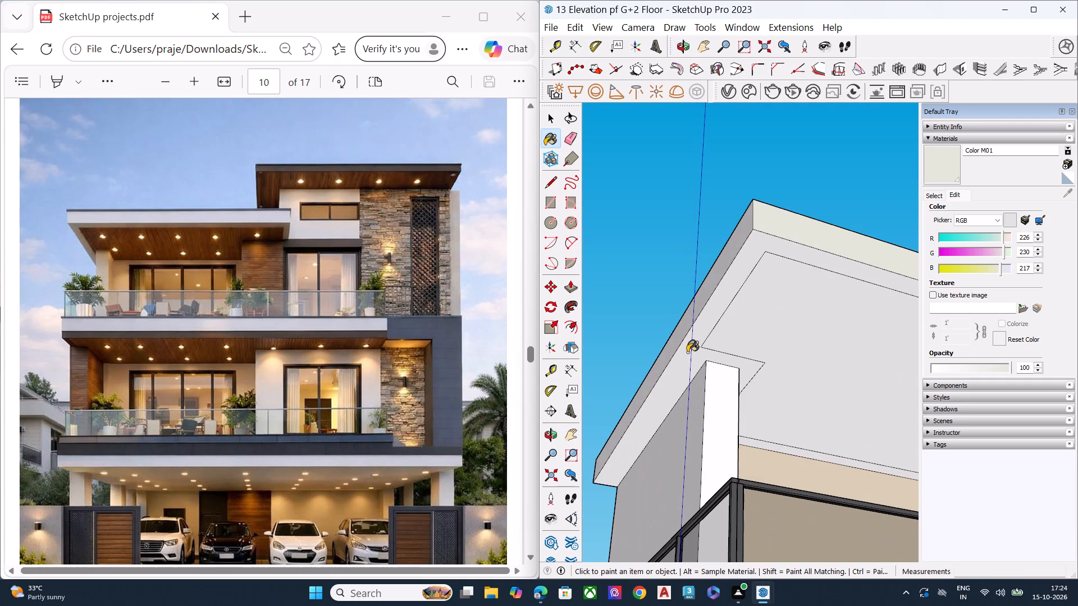
scroll(687, 352, down, 5)
click(710, 384)
scroll(658, 345, down, 2)
scroll(658, 345, up, 1)
scroll(658, 345, down, 5)
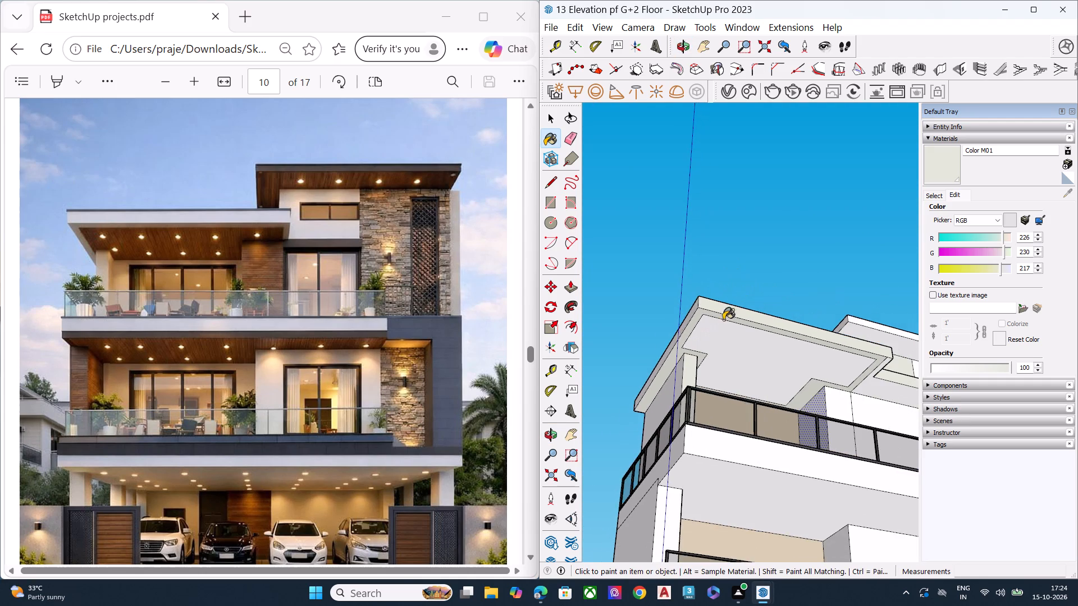
scroll(723, 301, up, 2)
scroll(722, 301, down, 1)
scroll(720, 301, up, 4)
scroll(704, 306, down, 3)
scroll(702, 314, up, 1)
scroll(702, 314, down, 7)
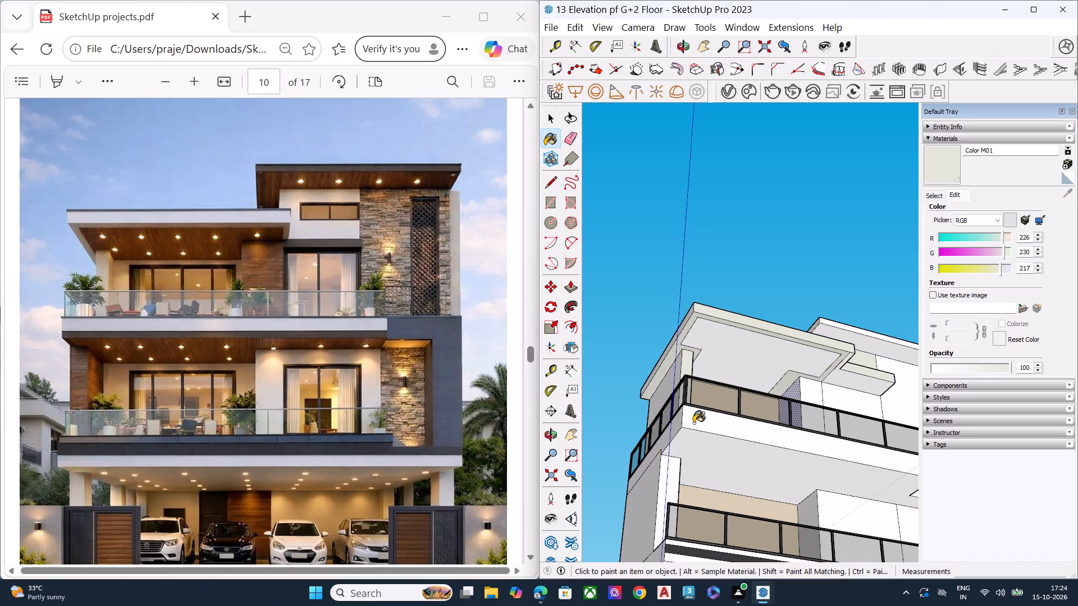
Paint the front and side faces of the upper balcony's slab band with Color M01.
click(693, 423)
middle_drag(666, 430, 747, 466)
scroll(669, 415, down, 1)
scroll(669, 415, up, 3)
click(687, 439)
Examine the painted roof slab, column and balcony band from several angles for surfaces still unpainted.
scroll(774, 435, down, 1)
scroll(774, 435, up, 1)
scroll(770, 436, down, 4)
middle_drag(746, 447, 544, 457)
middle_drag(786, 450, 782, 453)
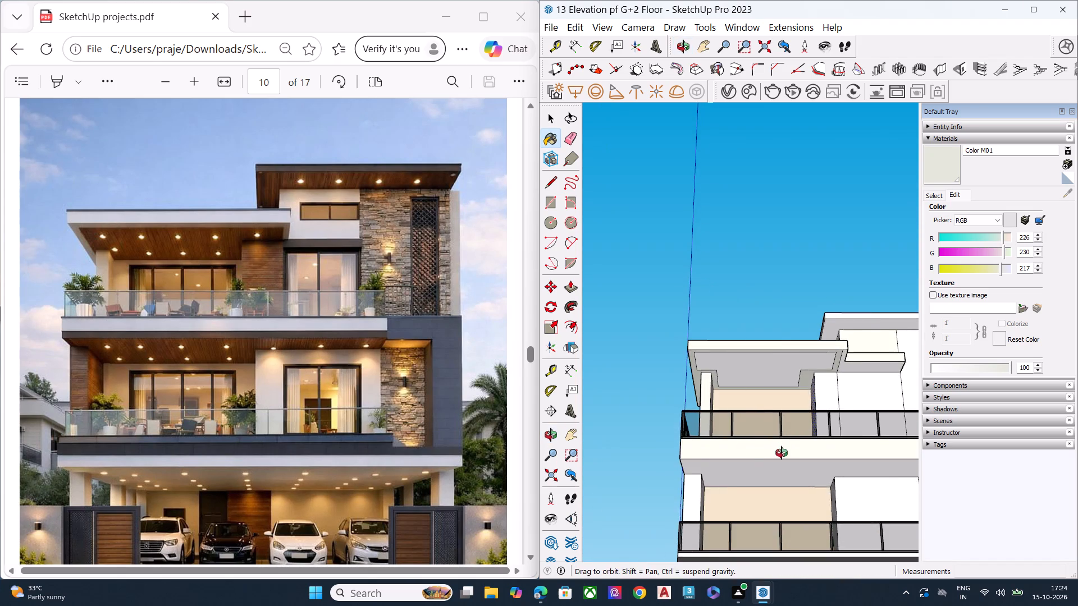
middle_drag(782, 453, 561, 463)
middle_drag(770, 461, 622, 482)
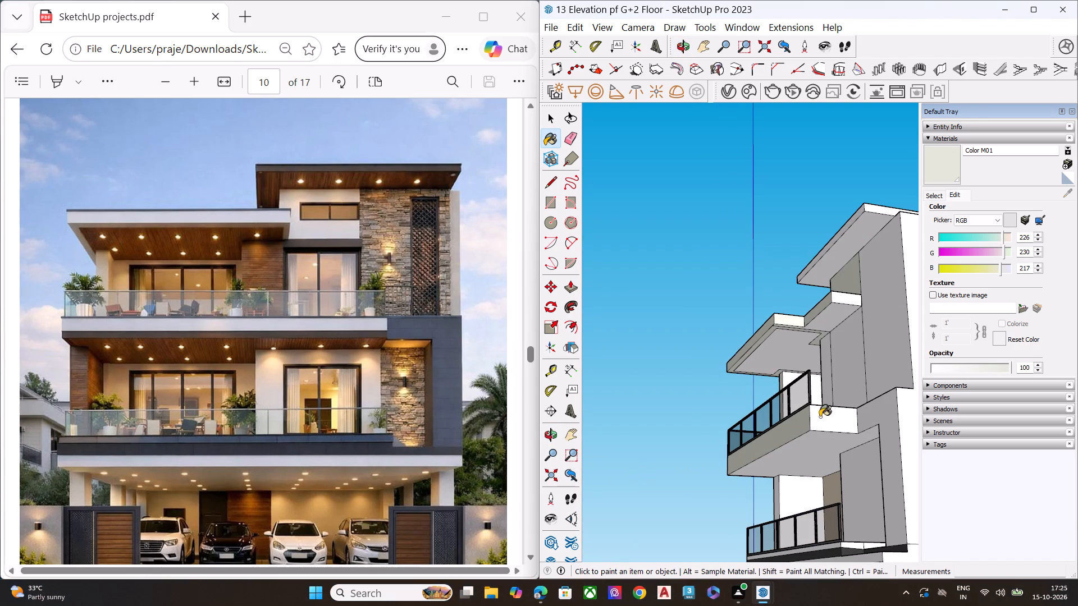
key(space)
scroll(697, 404, down, 5)
middle_drag(769, 462, 919, 536)
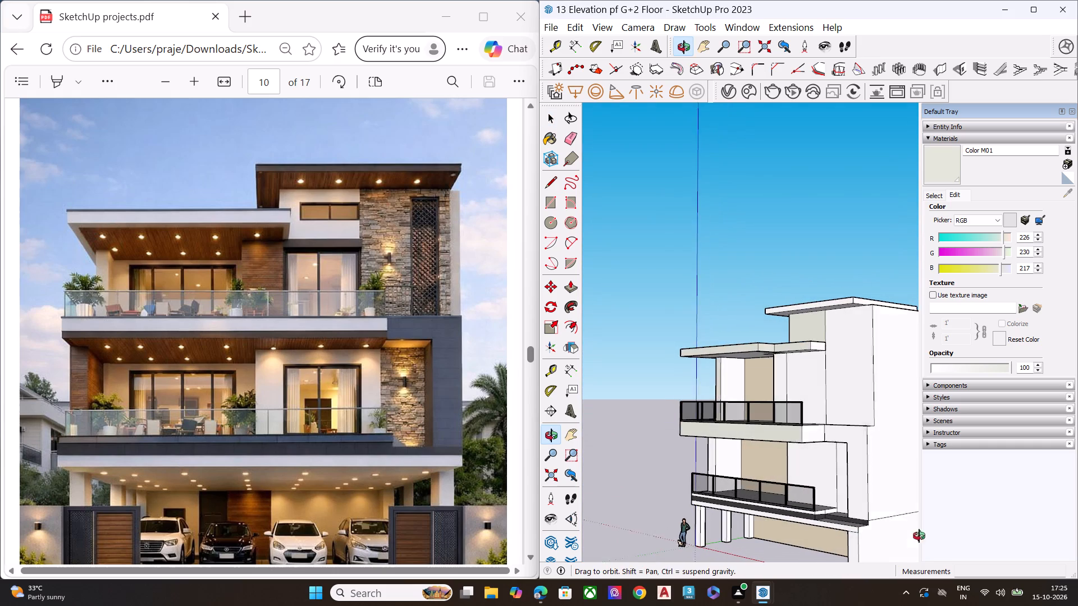
middle_drag(919, 536, 922, 536)
Open the Chaos Cosmos library from the V-Ray Asset Editor and show its Wood materials category.
click(728, 98)
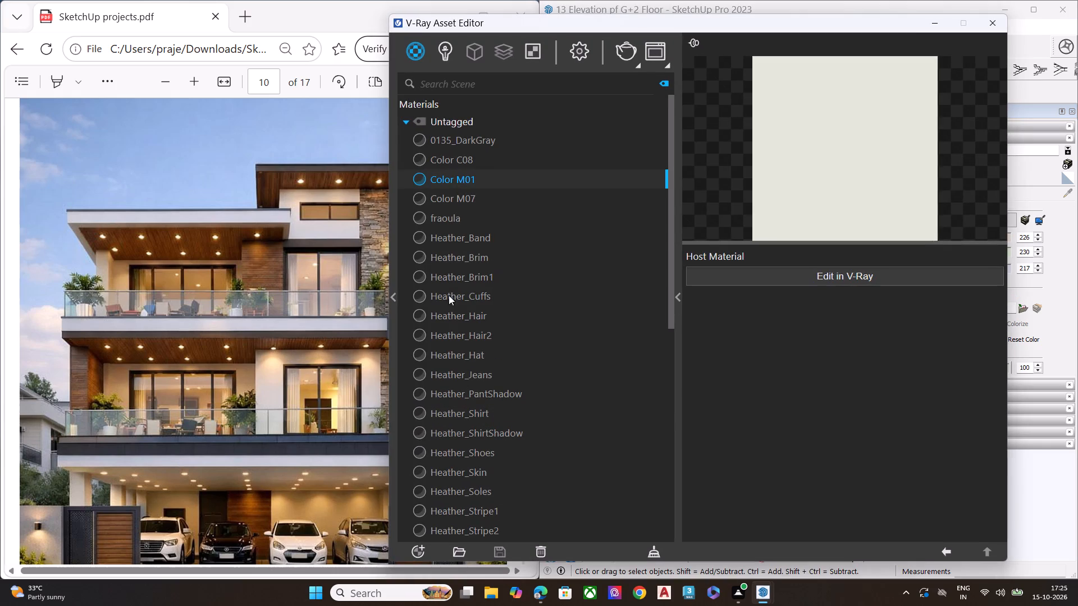
click(395, 299)
click(318, 100)
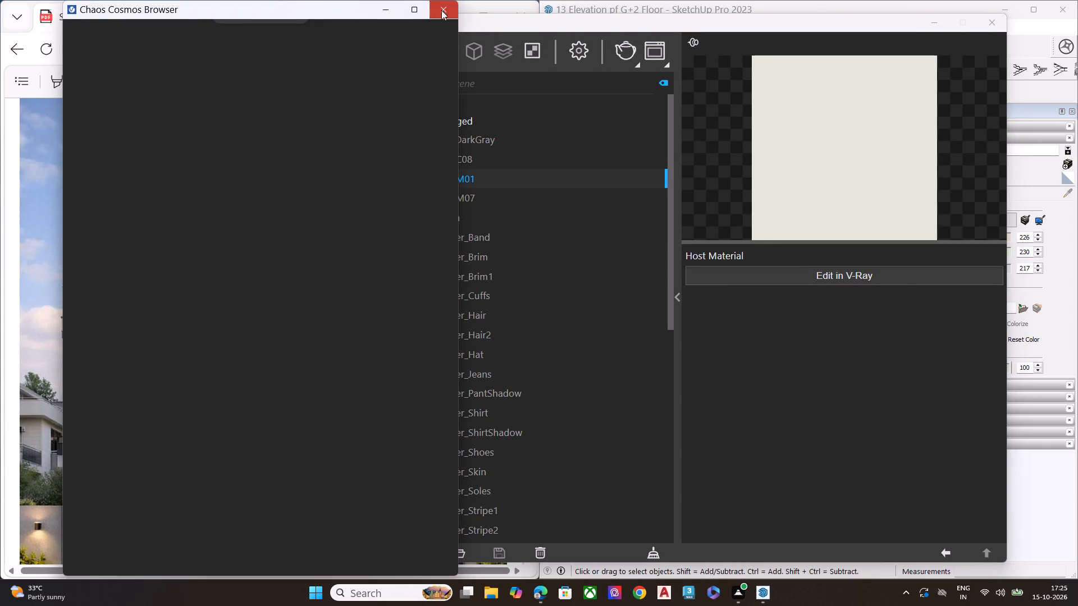
click(441, 10)
click(311, 97)
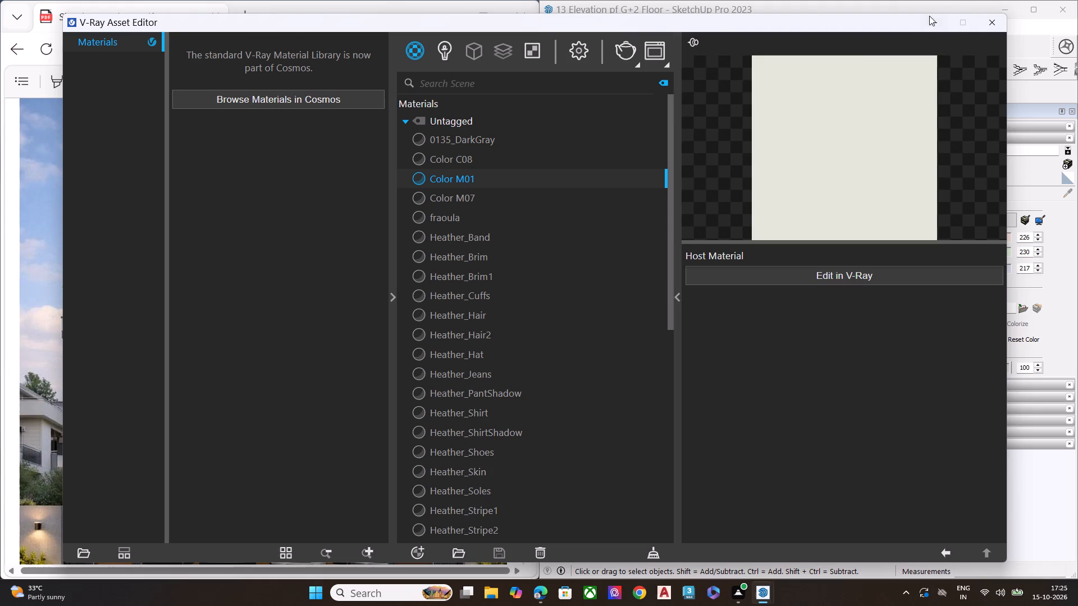
click(308, 97)
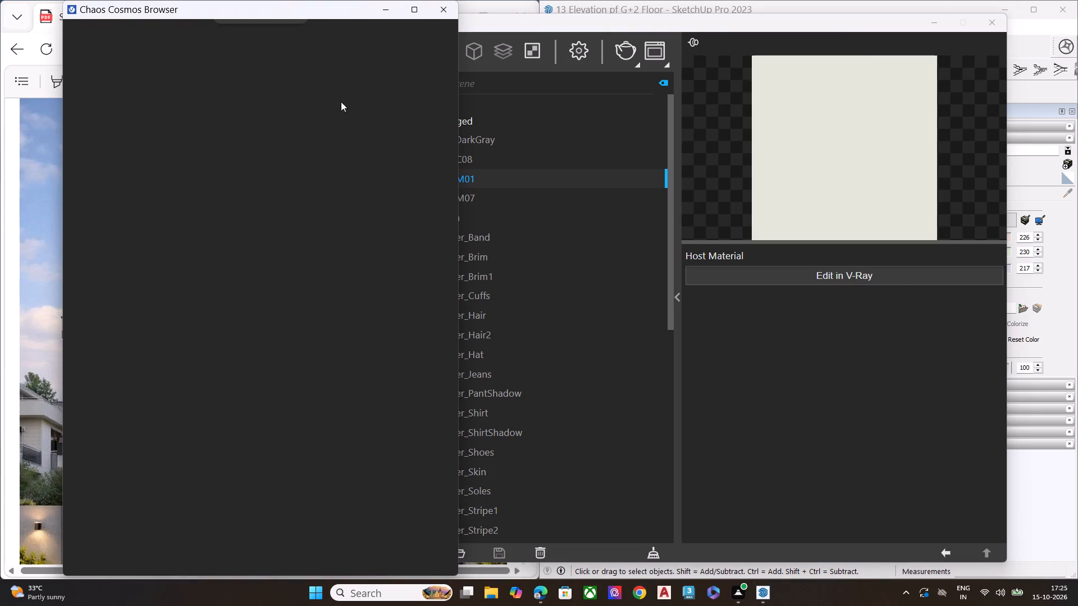
drag(863, 20, 355, 369)
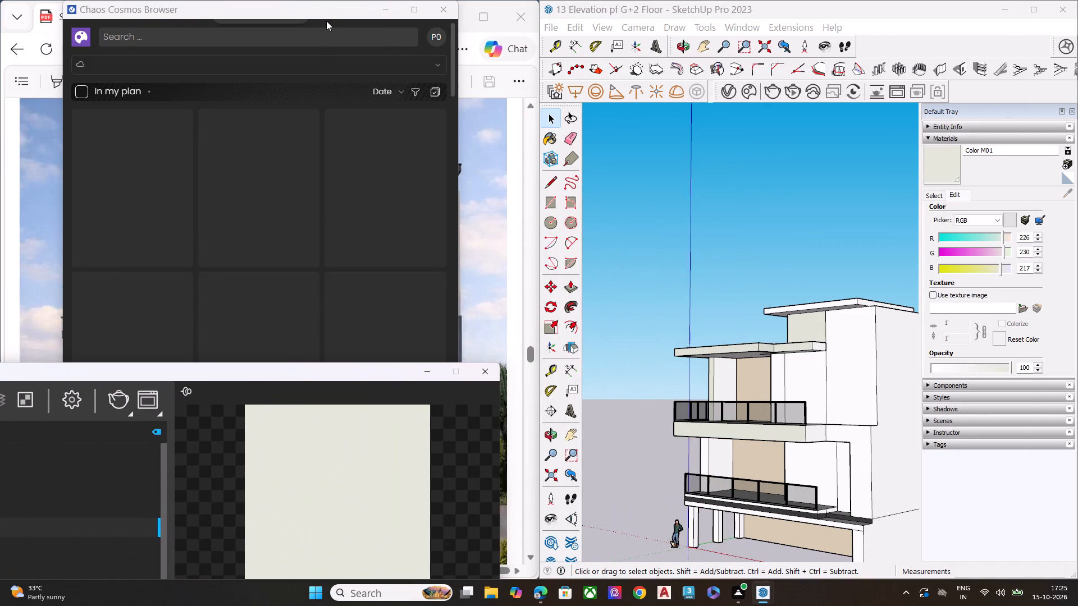
click(329, 11)
click(321, 17)
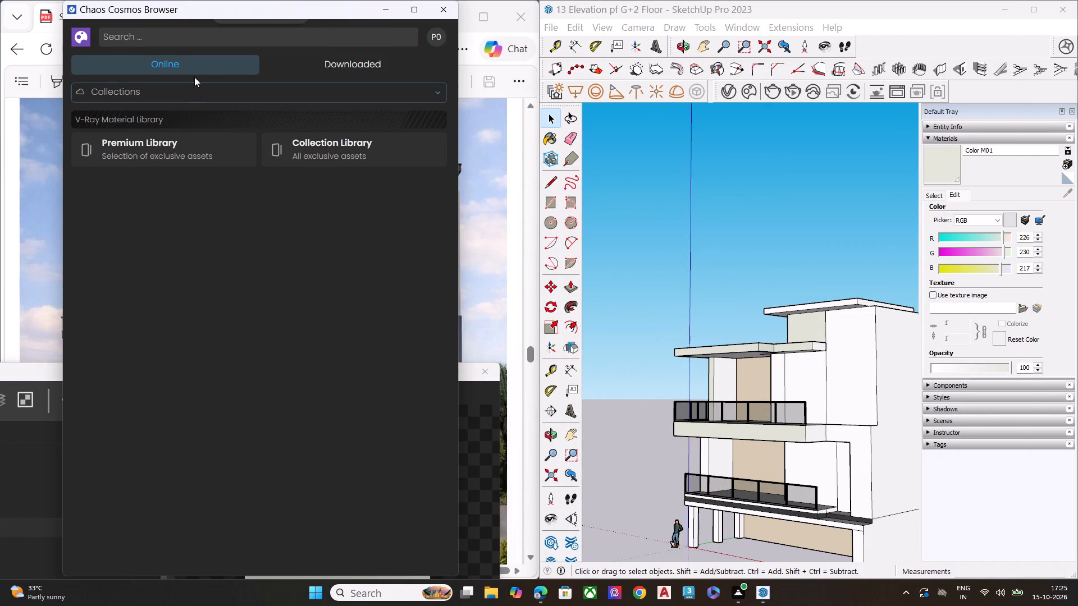
click(169, 91)
click(158, 143)
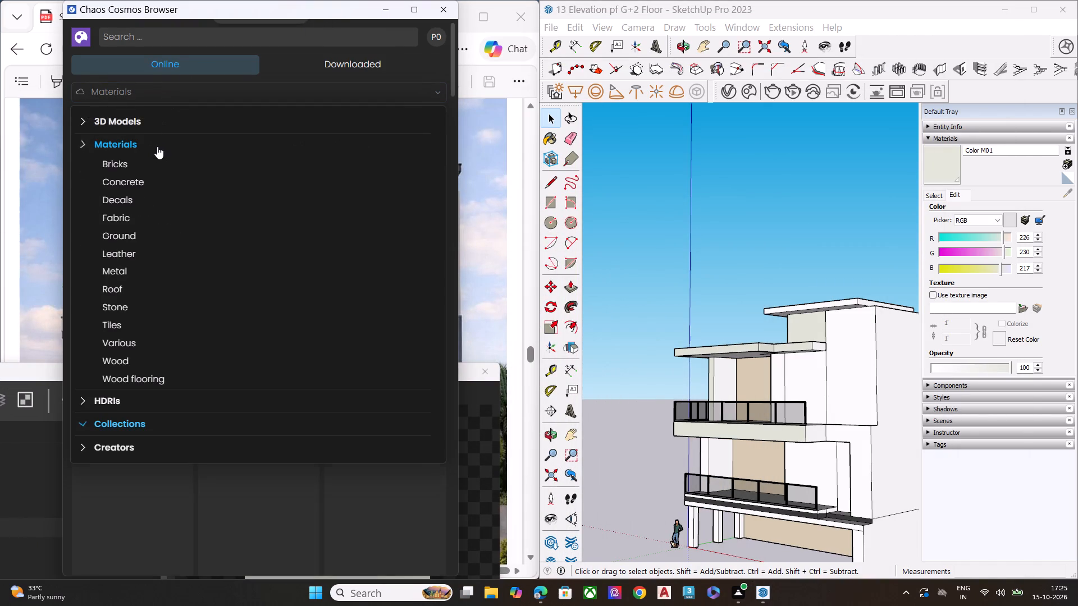
click(136, 358)
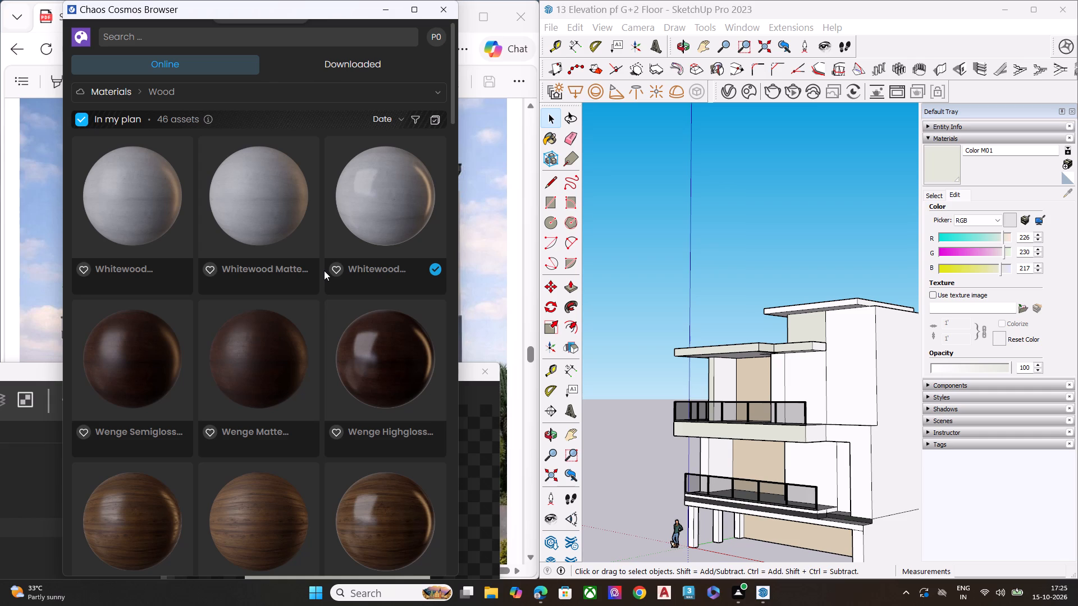
Examine the Wood materials for a brown timber finish suited to the house's soffits and wall cladding.
scroll(368, 302, down, 5)
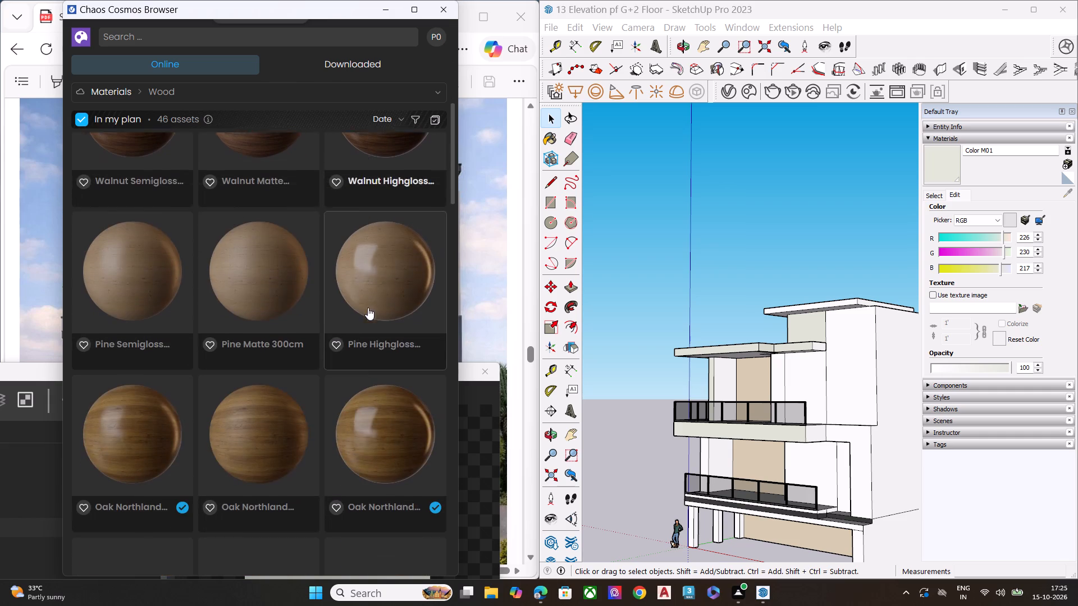
scroll(368, 307, down, 4)
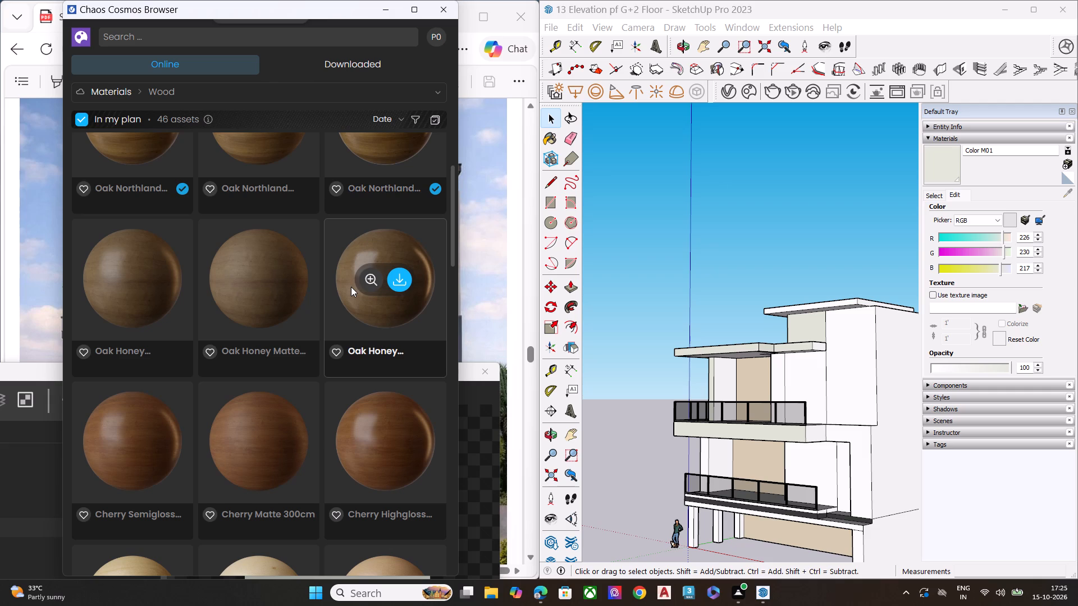
scroll(274, 314, down, 6)
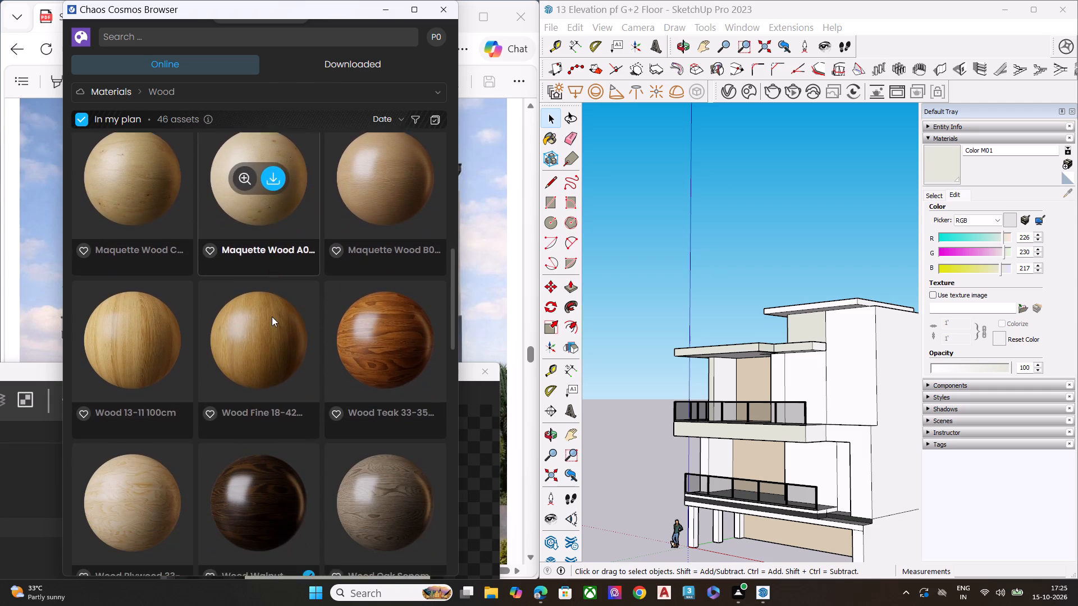
scroll(272, 316, down, 7)
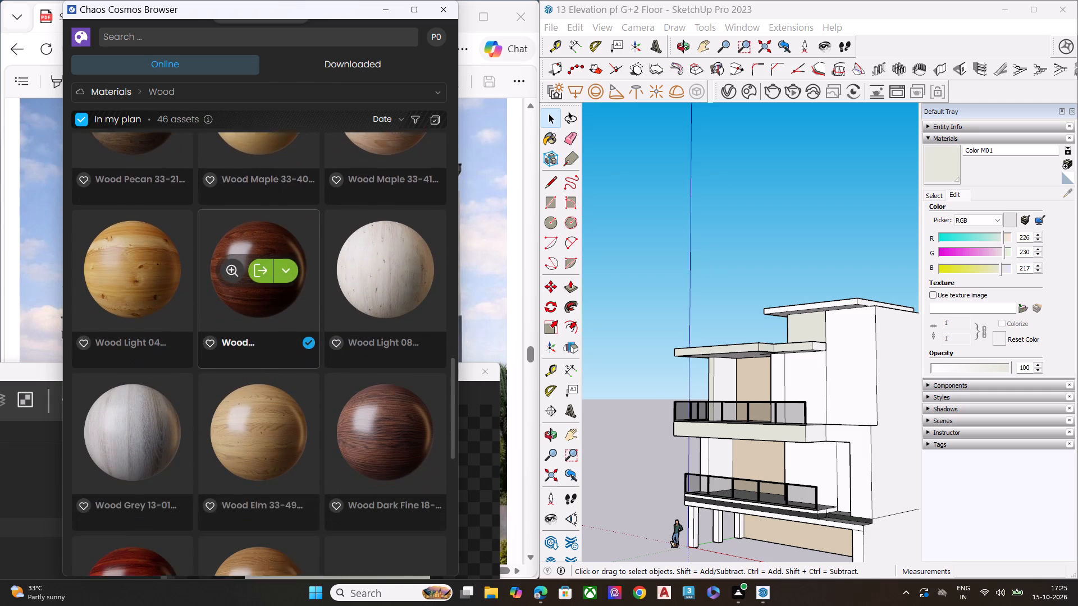
scroll(283, 316, down, 5)
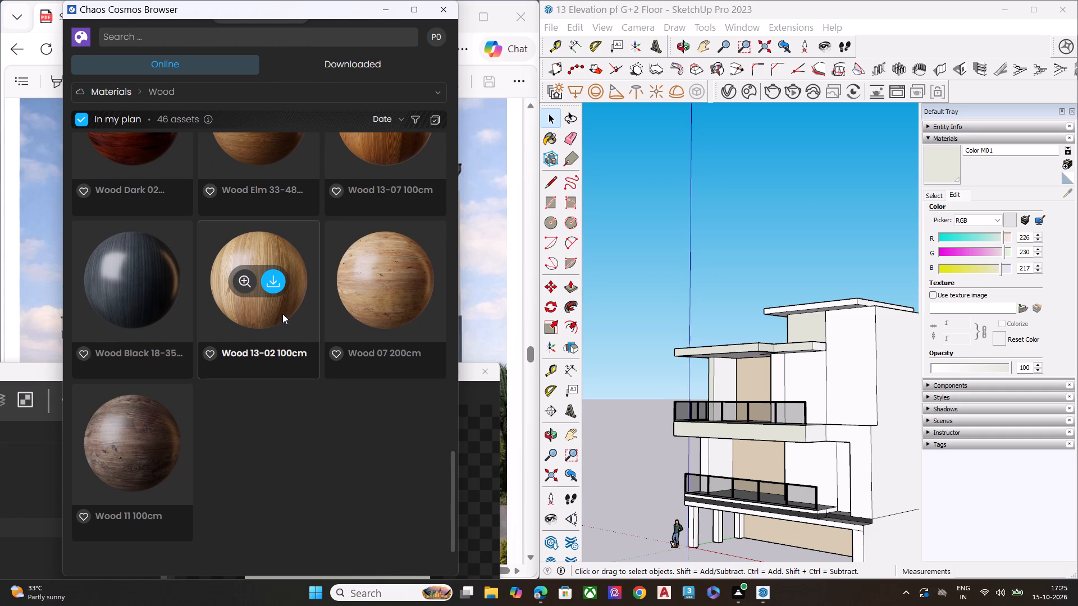
scroll(287, 333, down, 1)
scroll(287, 333, up, 5)
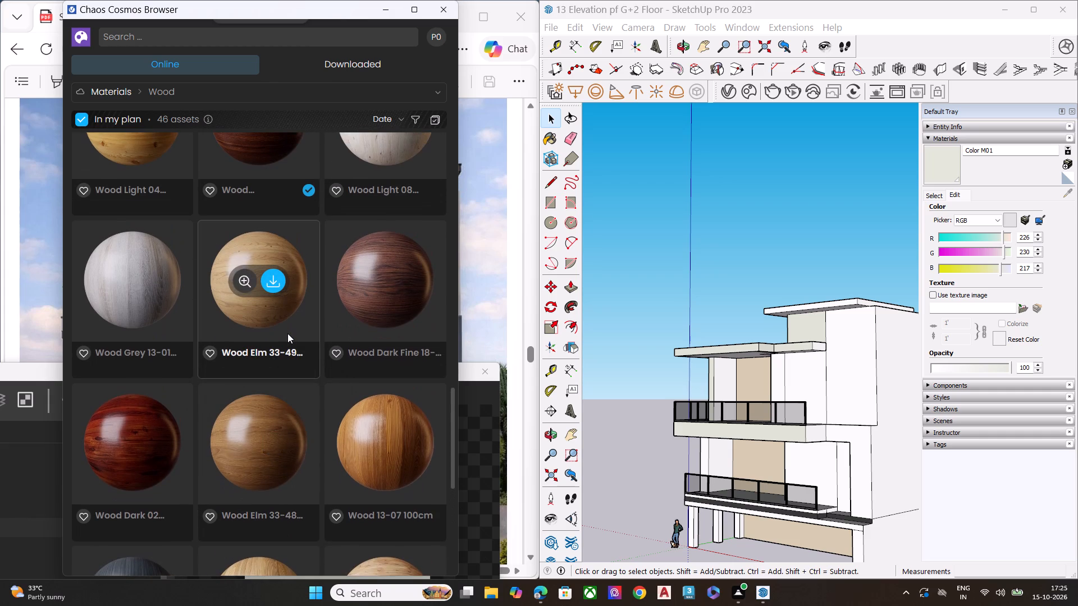
scroll(287, 328, up, 3)
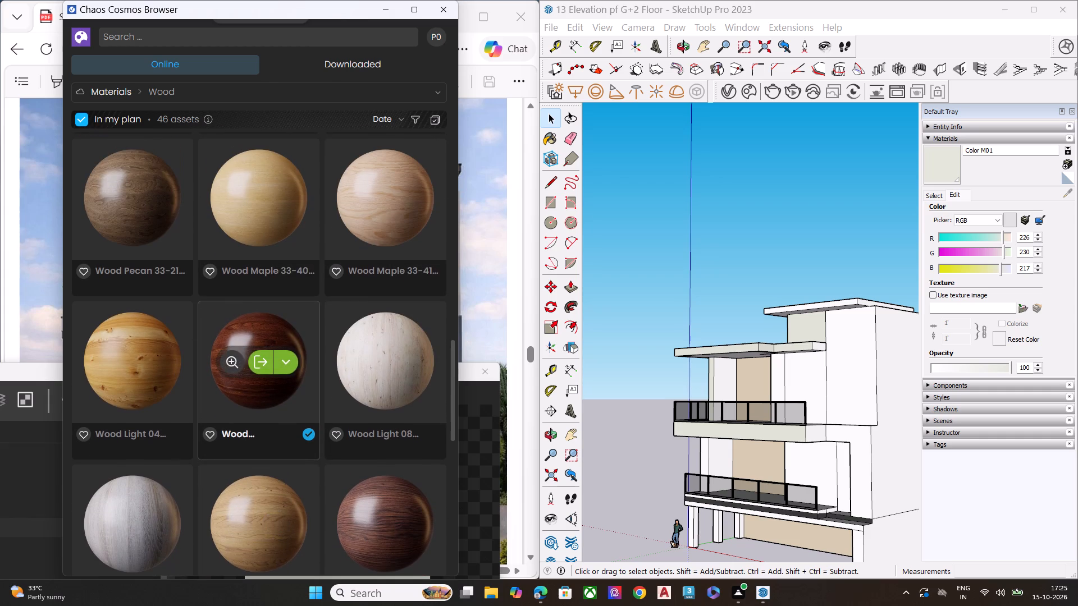
scroll(289, 327, up, 2)
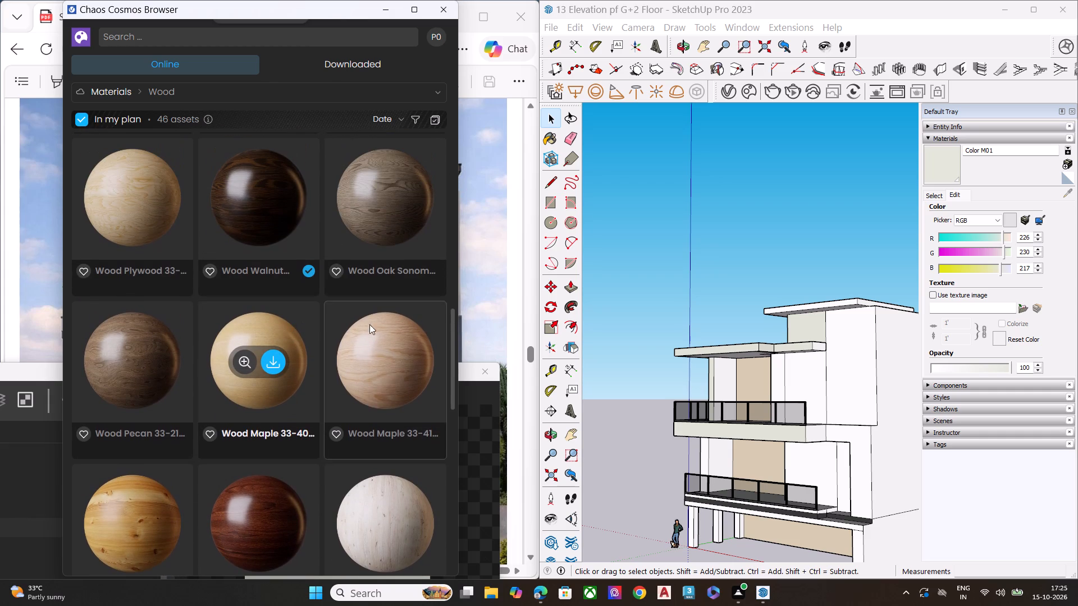
Check the timber soffits and cladding in the page 10 reference and compare the Cherry, Oak, Pine and Walnut materials.
drag(348, 0, 304, 225)
drag(315, 49, 268, 400)
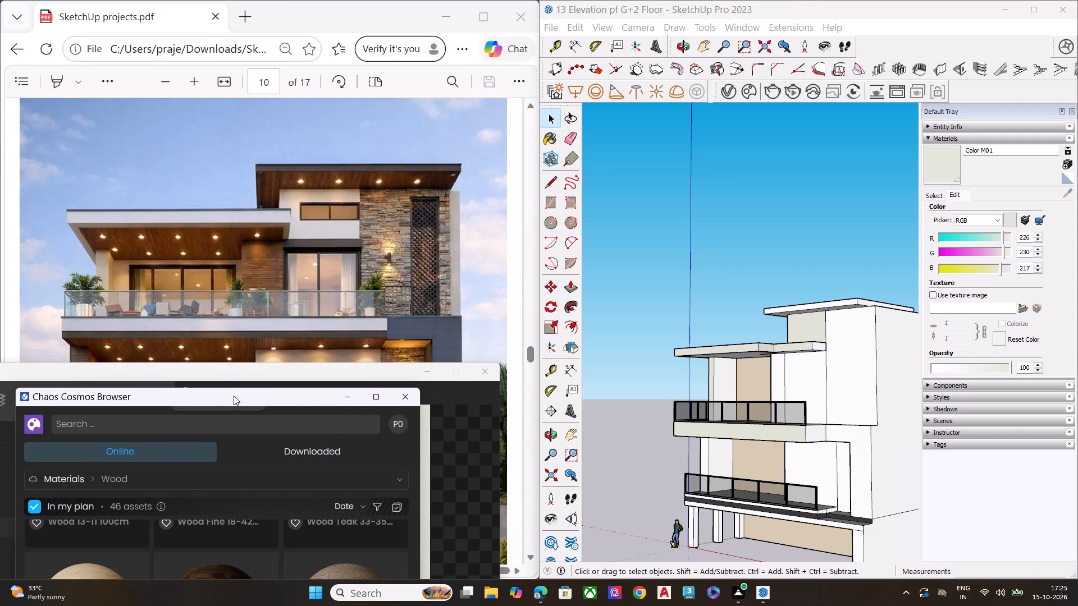
drag(234, 396, 264, 36)
scroll(244, 315, up, 1)
scroll(244, 315, down, 1)
scroll(244, 315, up, 1)
scroll(244, 315, down, 2)
scroll(244, 315, up, 7)
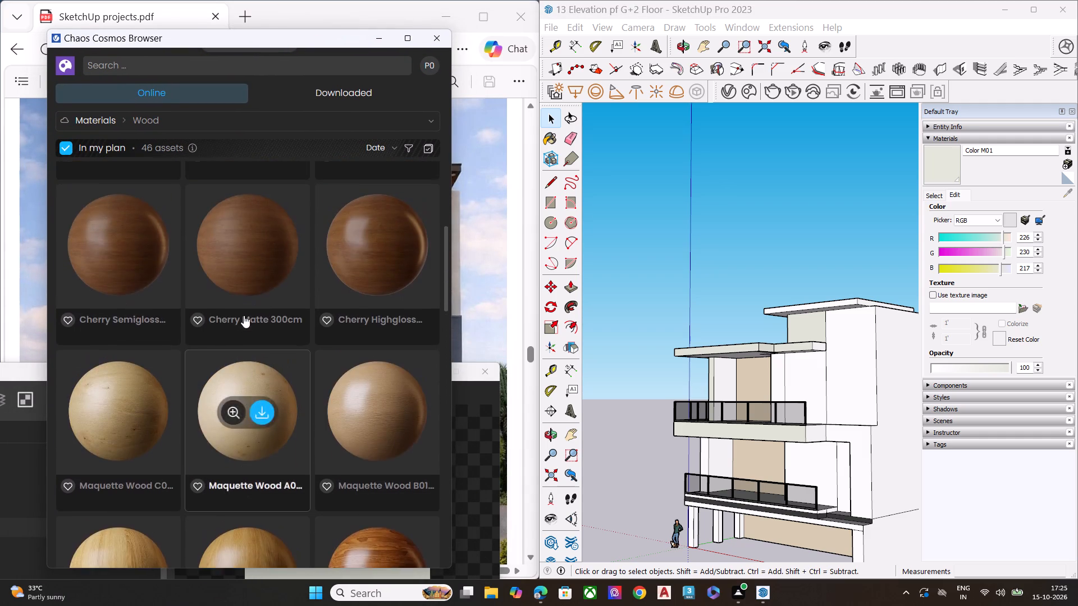
scroll(244, 315, up, 13)
scroll(244, 315, down, 1)
scroll(244, 315, up, 5)
scroll(241, 320, down, 6)
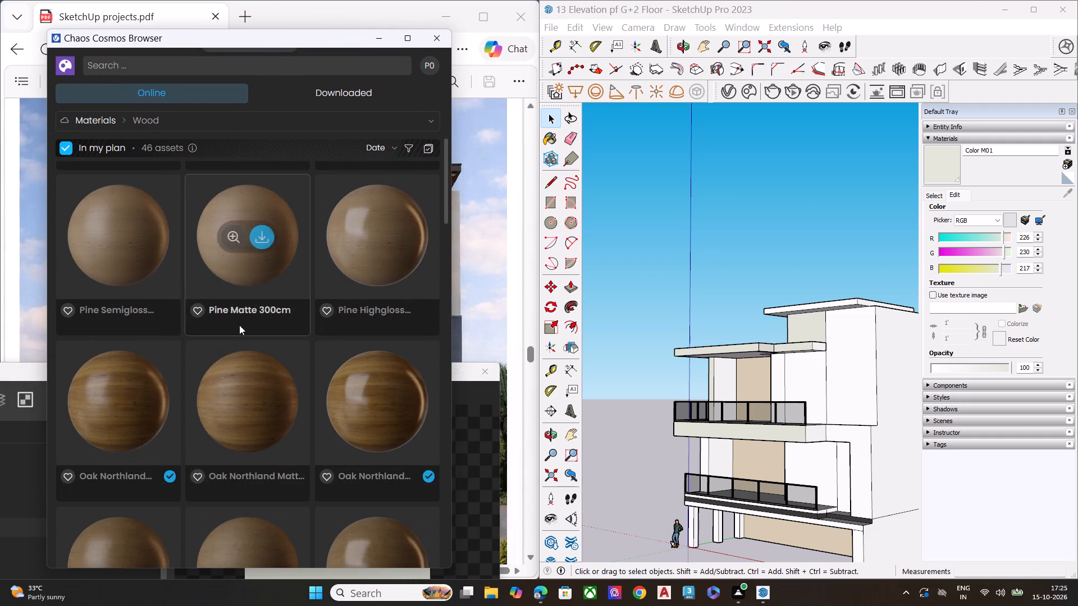
scroll(239, 325, down, 1)
scroll(239, 325, up, 4)
scroll(239, 325, down, 2)
scroll(239, 325, up, 4)
Search the Cosmos library for fluted.
click(161, 116)
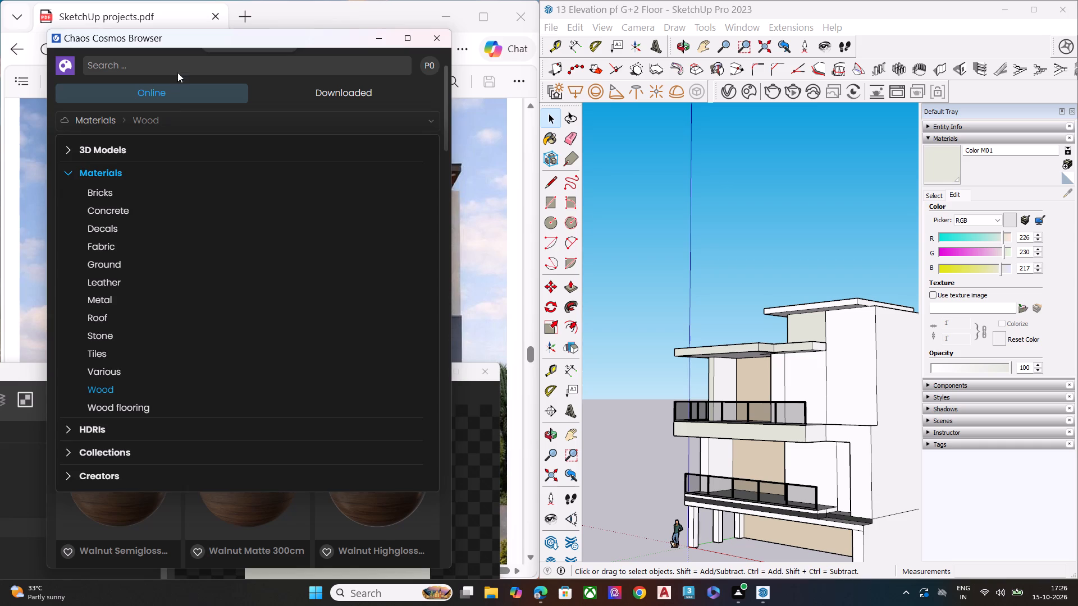
click(179, 68)
click(179, 68)
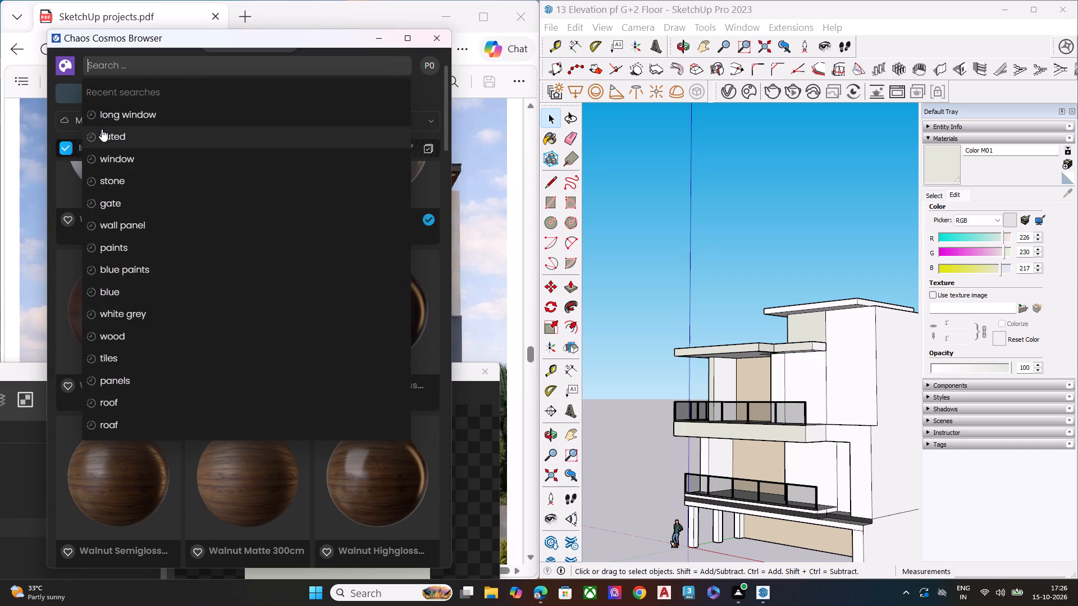
click(102, 129)
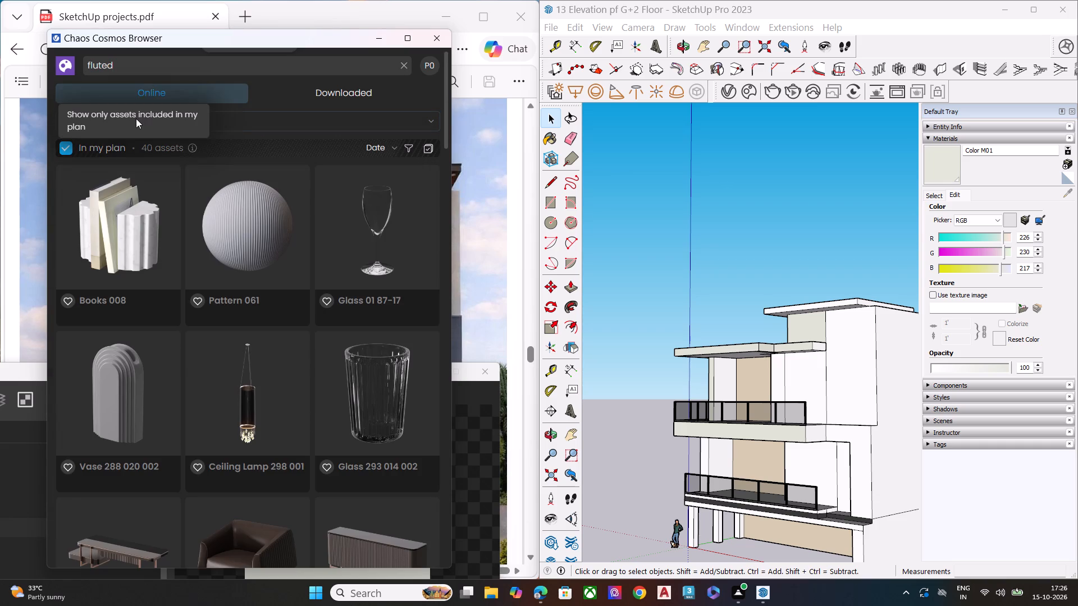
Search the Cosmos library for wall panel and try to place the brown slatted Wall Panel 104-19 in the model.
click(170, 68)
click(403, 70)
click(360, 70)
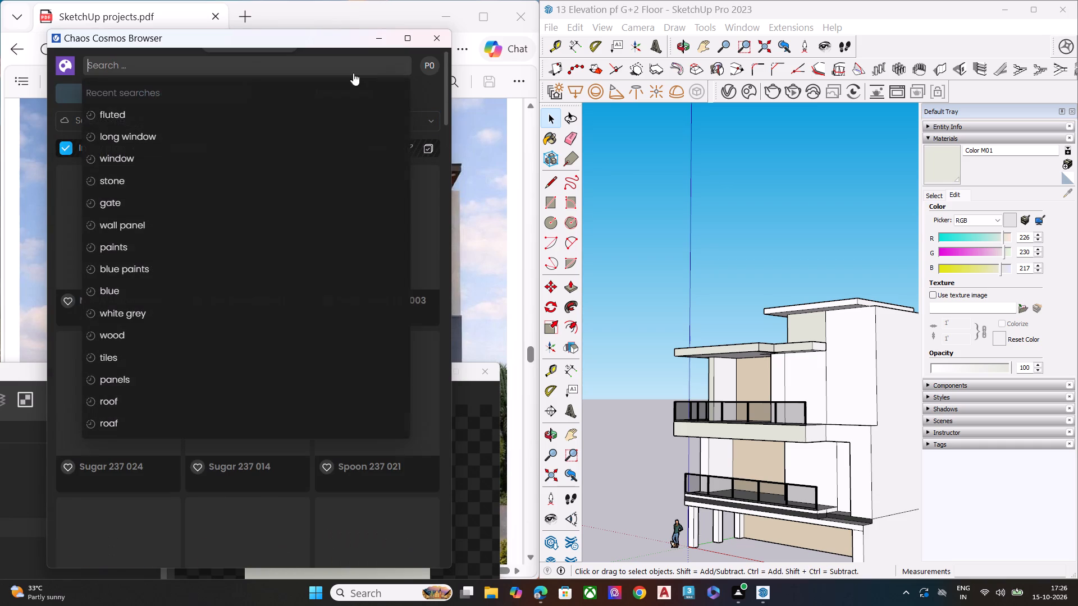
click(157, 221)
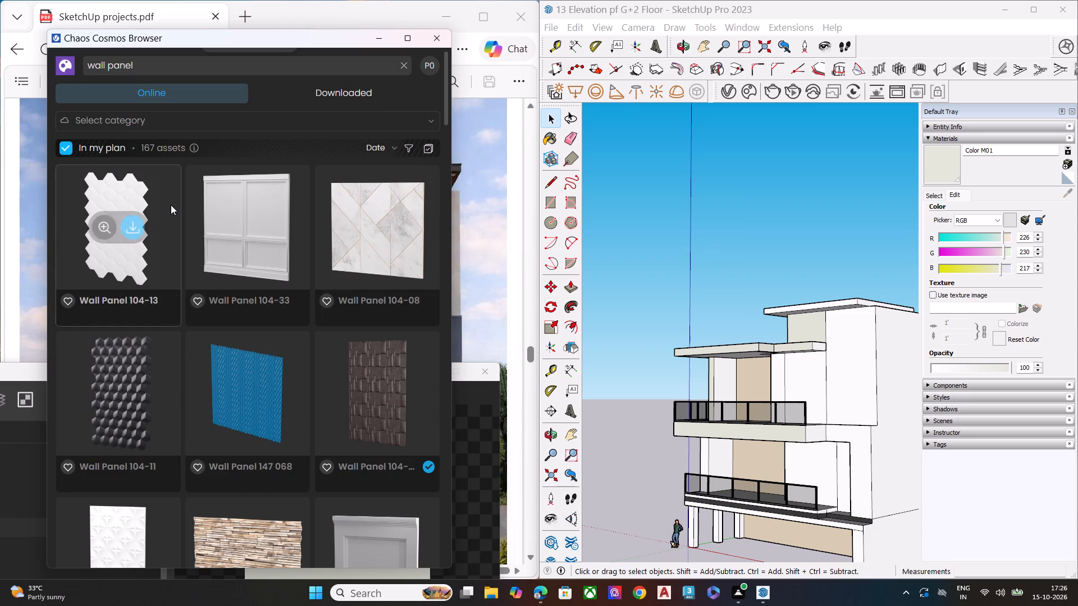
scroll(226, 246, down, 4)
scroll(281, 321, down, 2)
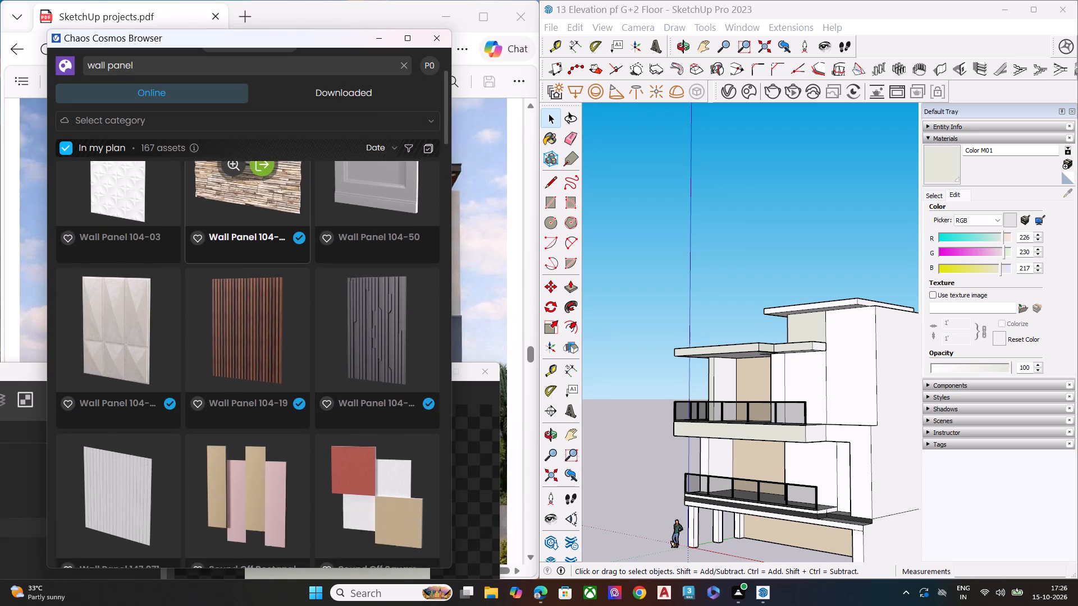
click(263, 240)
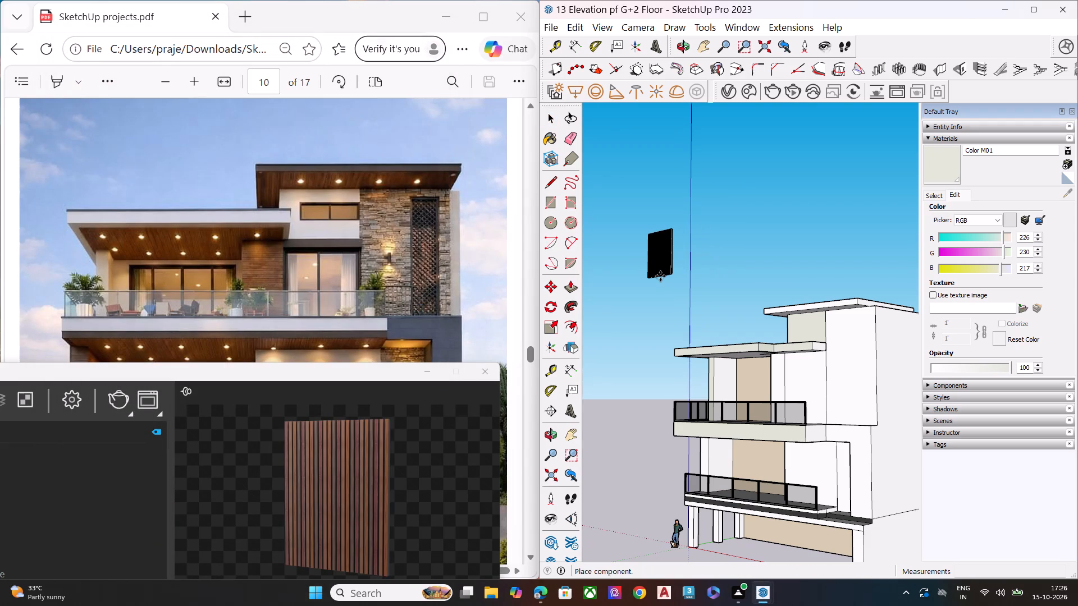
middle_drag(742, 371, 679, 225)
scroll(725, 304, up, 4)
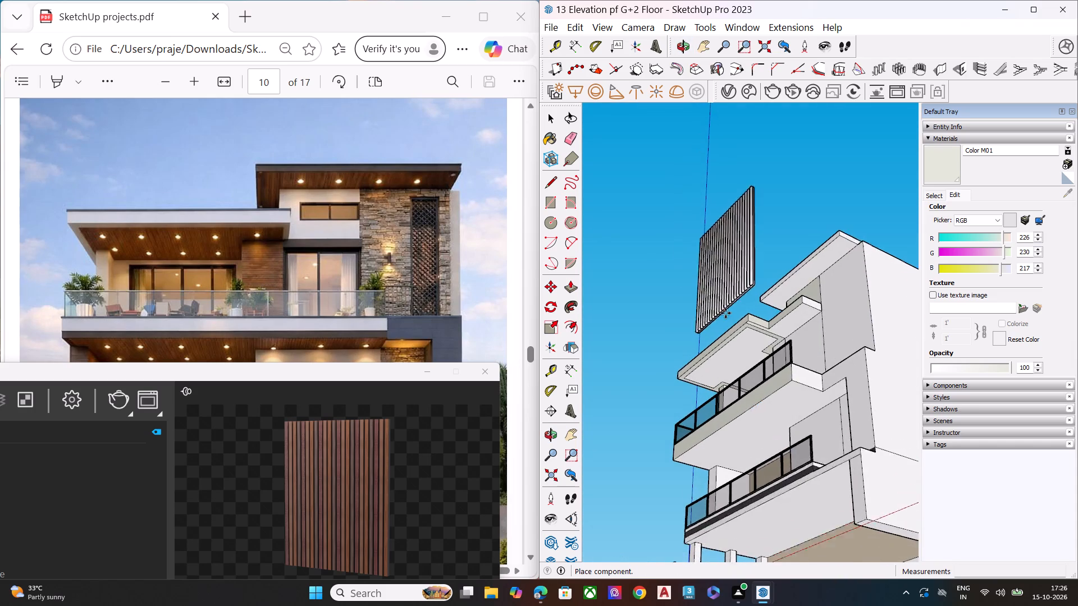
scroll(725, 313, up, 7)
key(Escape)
Reopen the Cosmos library from the V-Ray Asset Editor and search it for panels.
drag(213, 375, 249, 284)
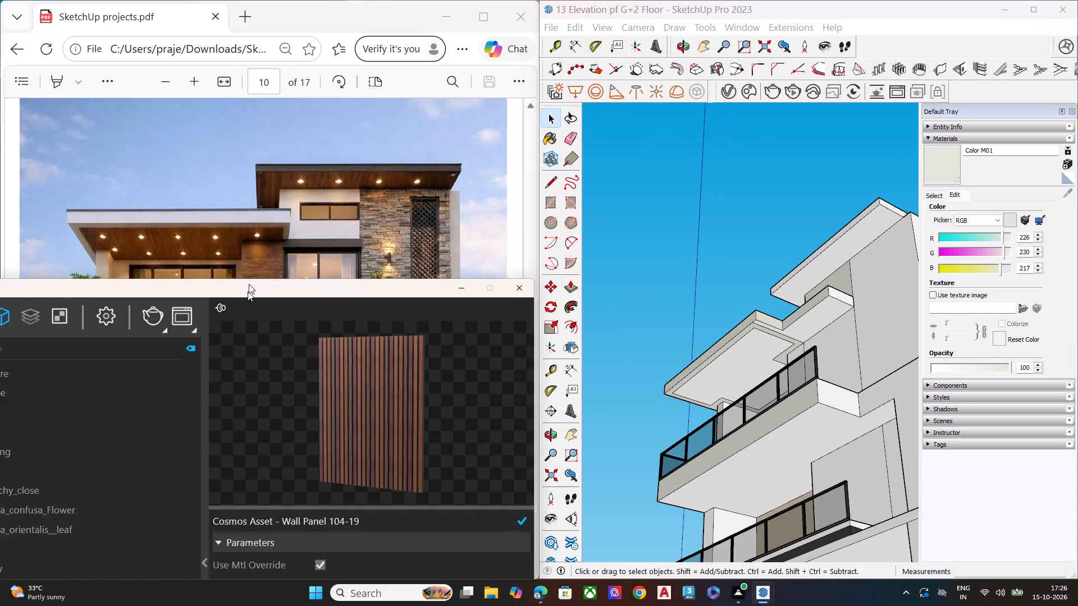
drag(249, 284, 258, 221)
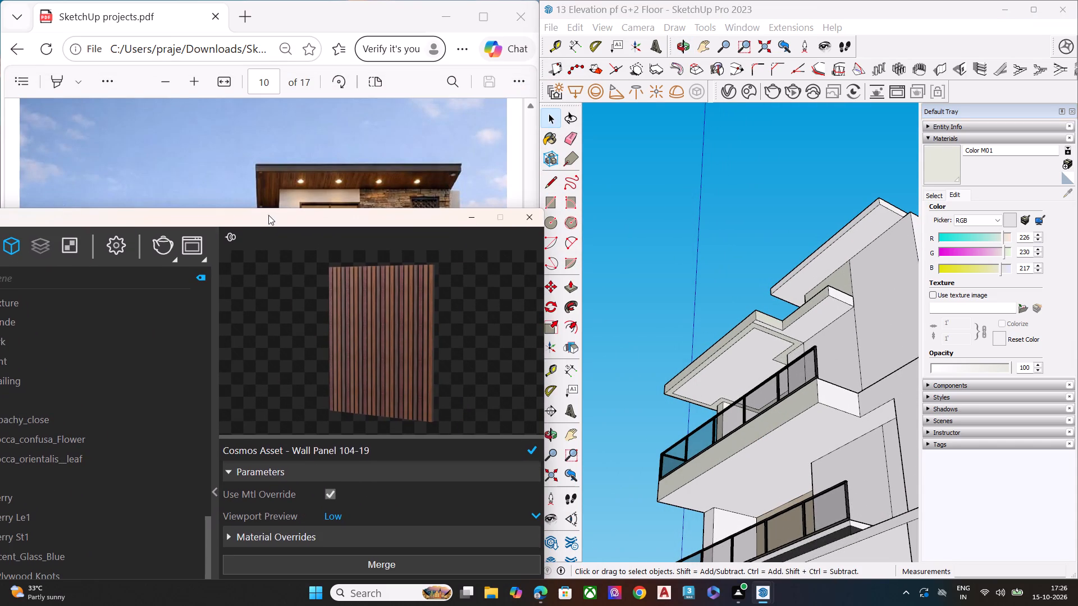
drag(266, 216, 629, 167)
click(214, 247)
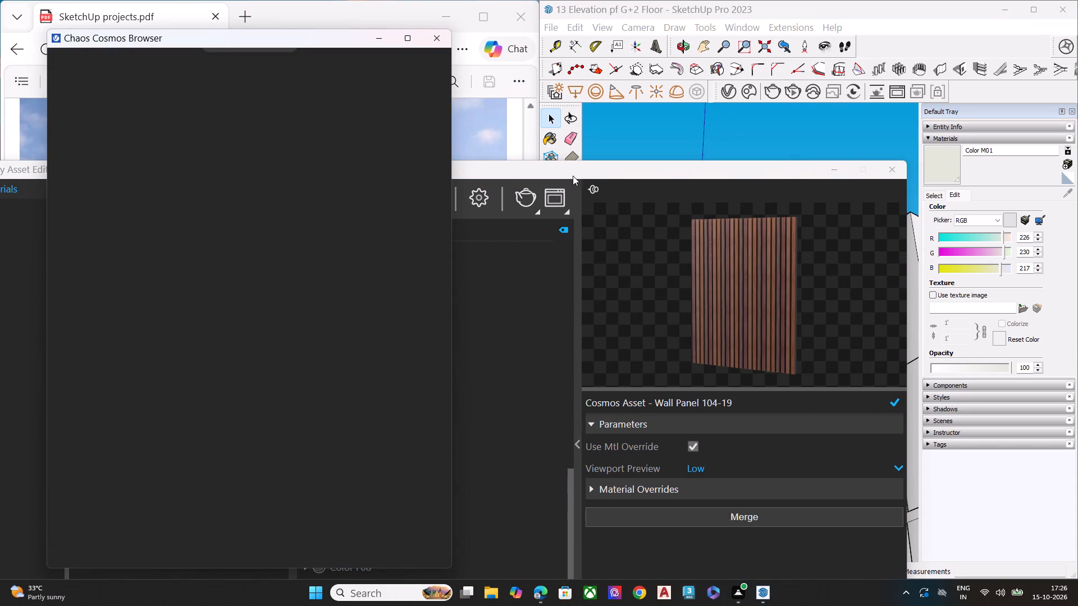
drag(573, 175, 264, 300)
click(271, 42)
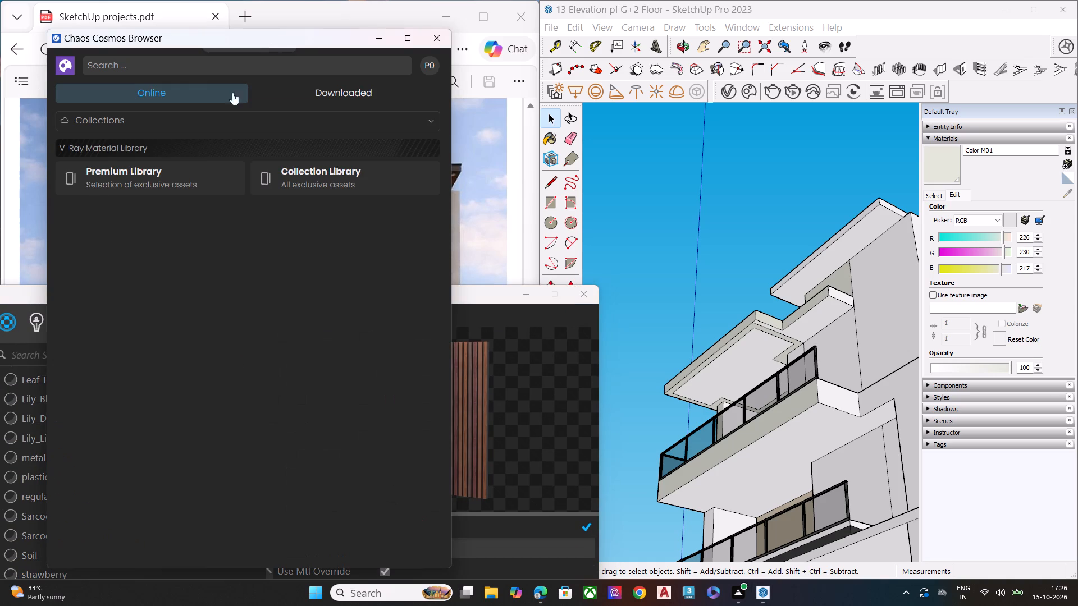
click(150, 56)
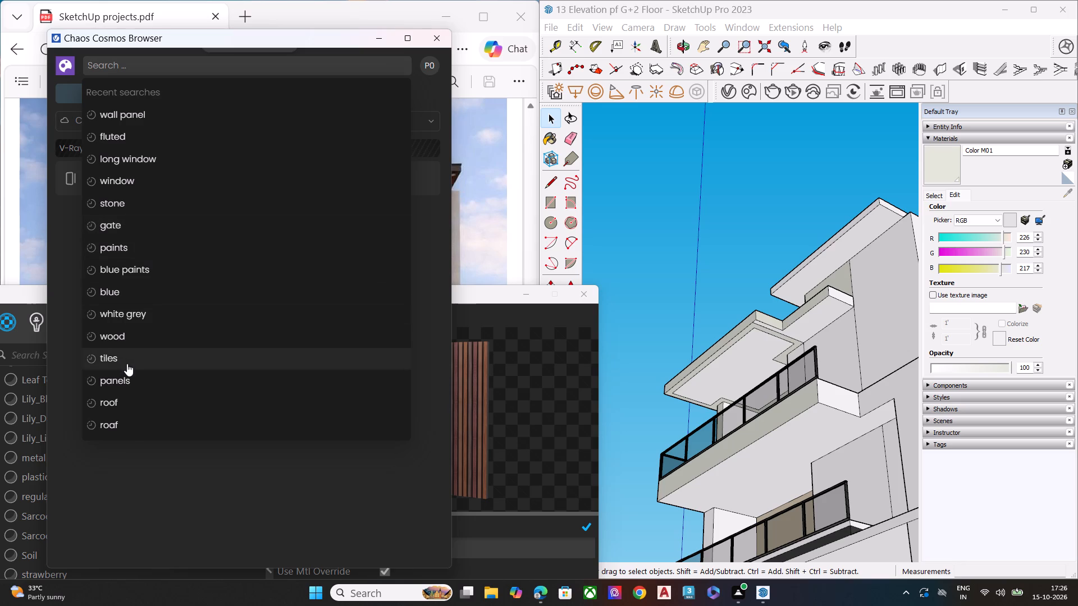
click(130, 382)
Look through the online Cosmos results for panels for a timber finish suited to the soffits and cladding.
scroll(240, 322, down, 5)
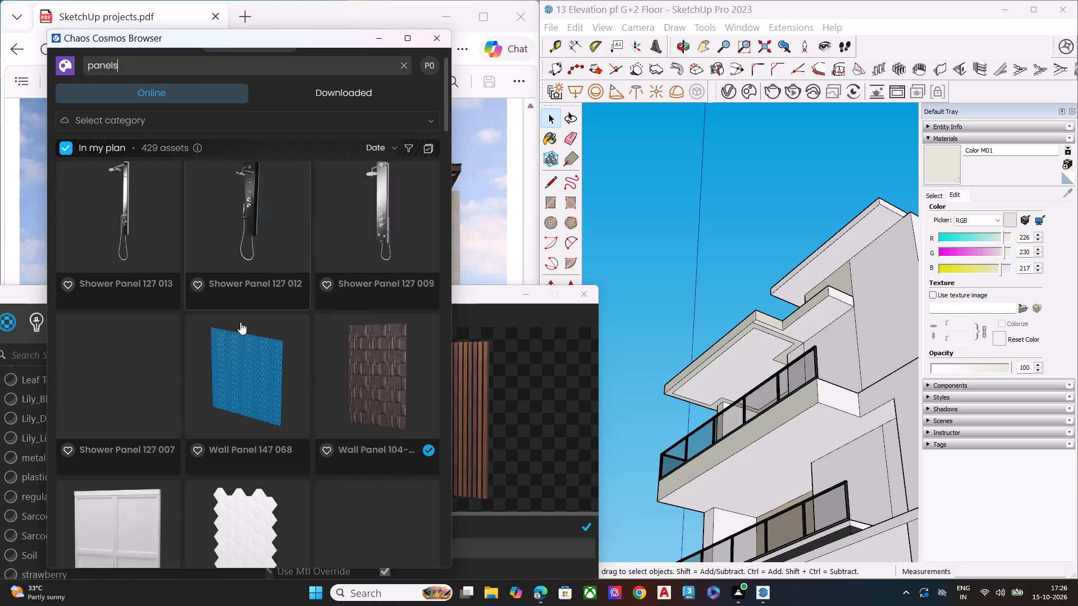
scroll(240, 322, down, 4)
scroll(245, 323, up, 3)
scroll(249, 328, down, 6)
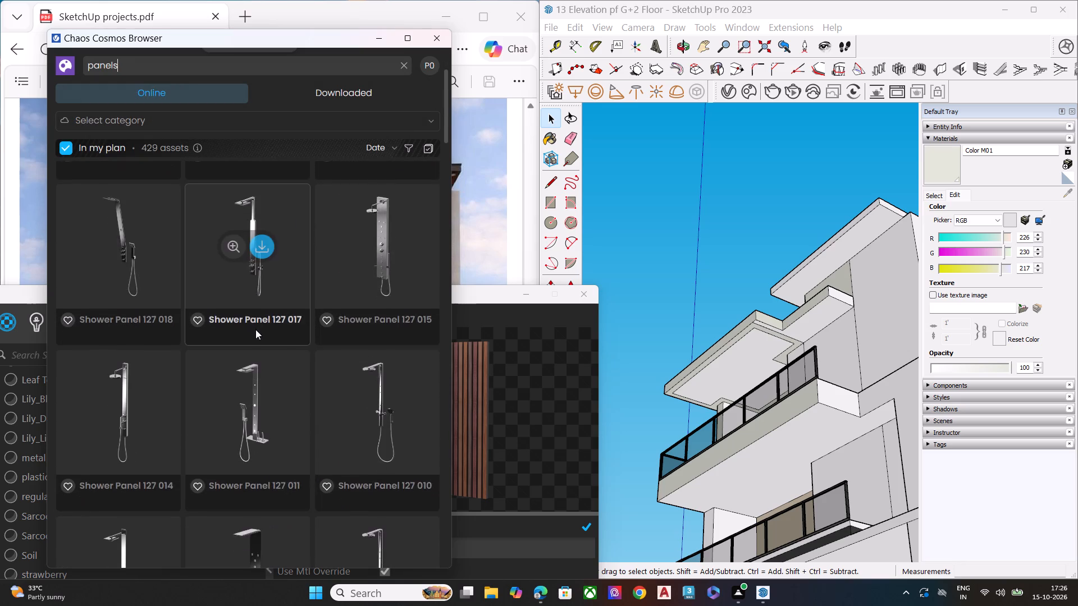
scroll(256, 328, down, 11)
scroll(314, 301, down, 5)
scroll(314, 301, up, 1)
scroll(314, 301, down, 2)
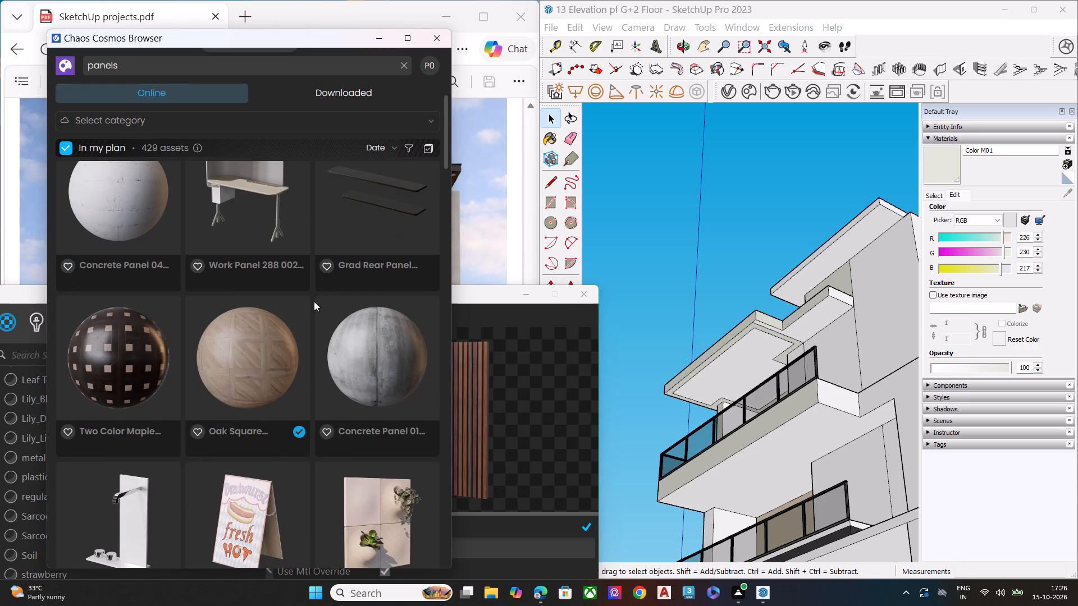
scroll(304, 307, down, 2)
scroll(304, 307, up, 1)
scroll(303, 311, down, 4)
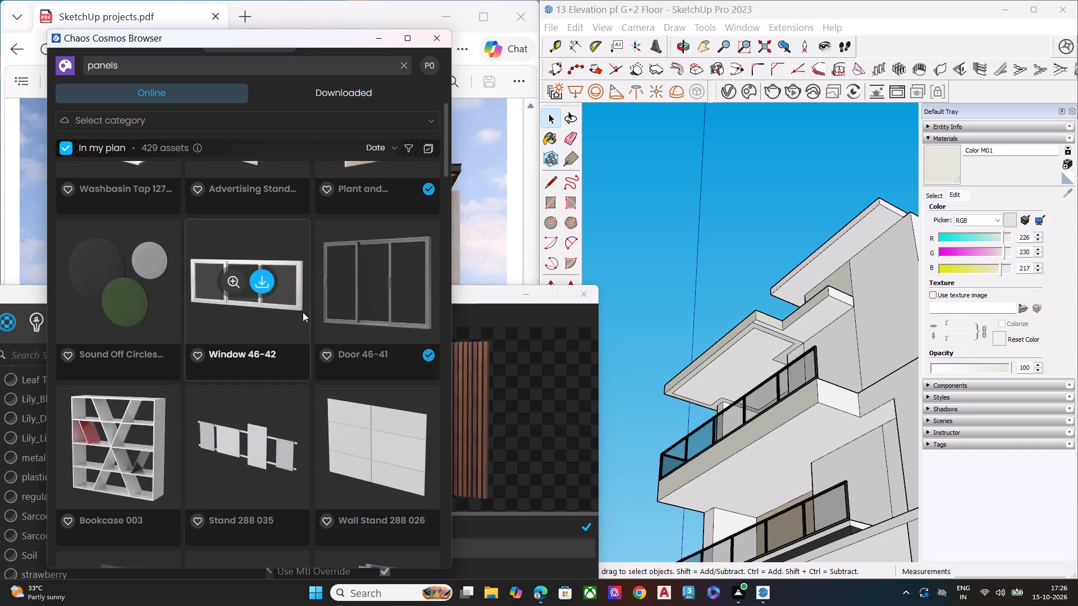
scroll(302, 322, down, 8)
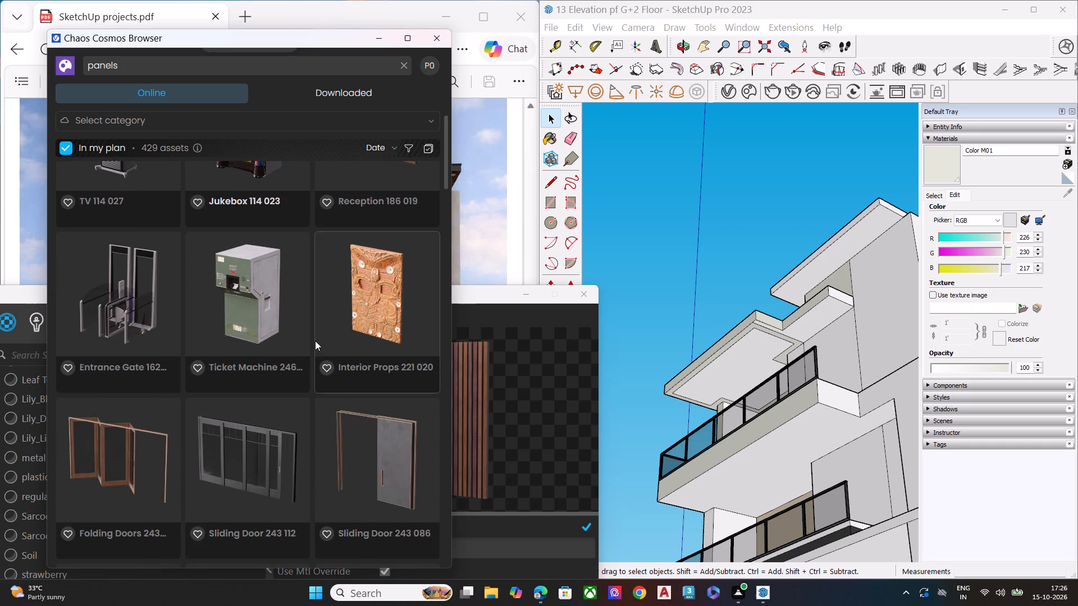
scroll(328, 338, down, 8)
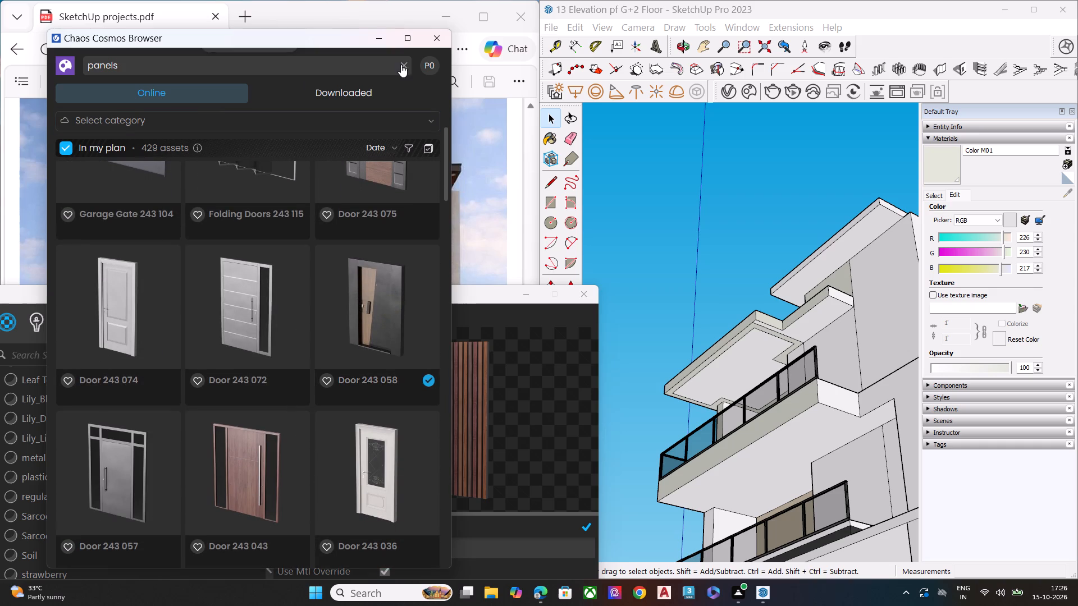
Clear the panels search and bring up the Cosmos library's asset categories.
click(403, 65)
click(371, 73)
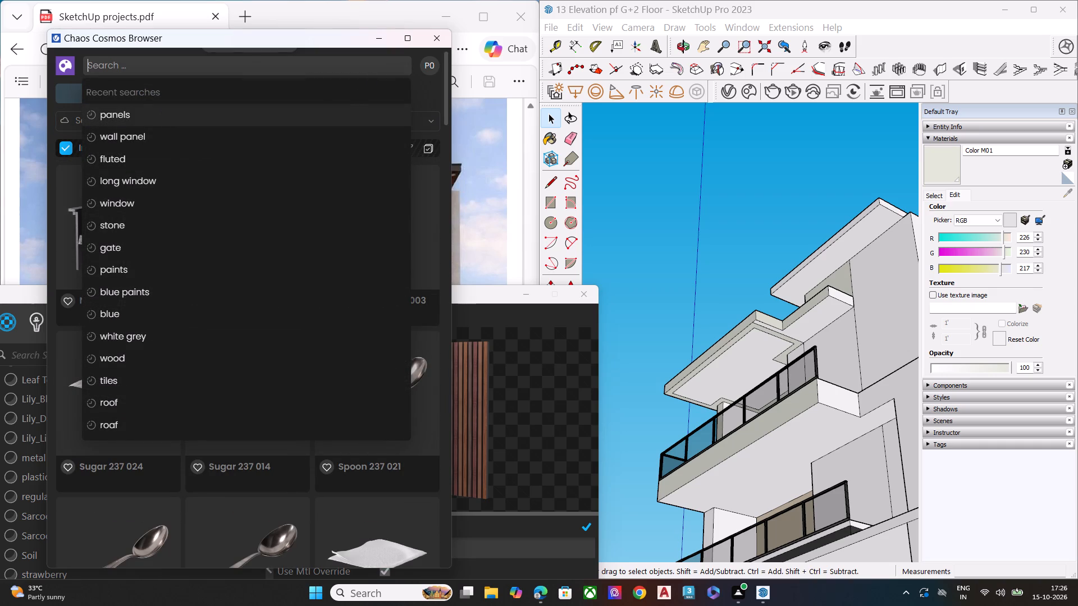
click(134, 64)
click(134, 64)
click(253, 39)
click(191, 66)
key(space)
click(73, 100)
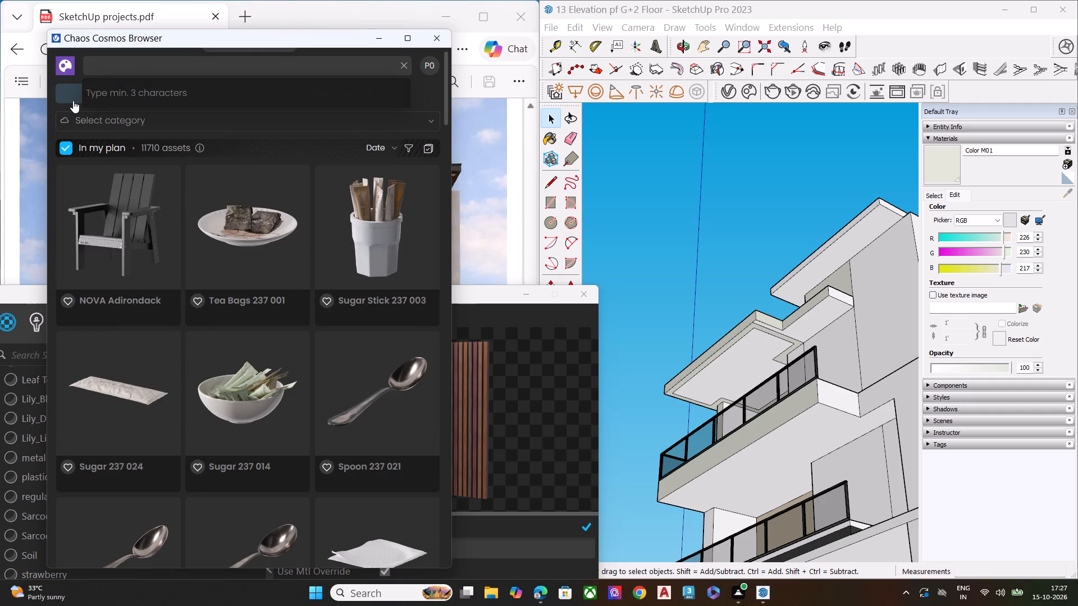
click(118, 94)
click(126, 116)
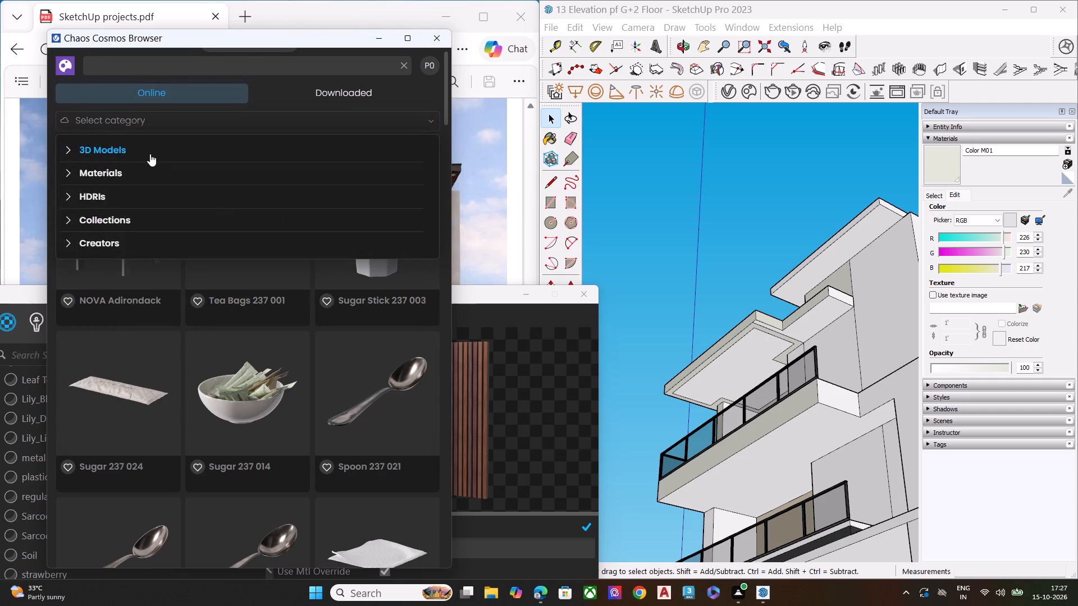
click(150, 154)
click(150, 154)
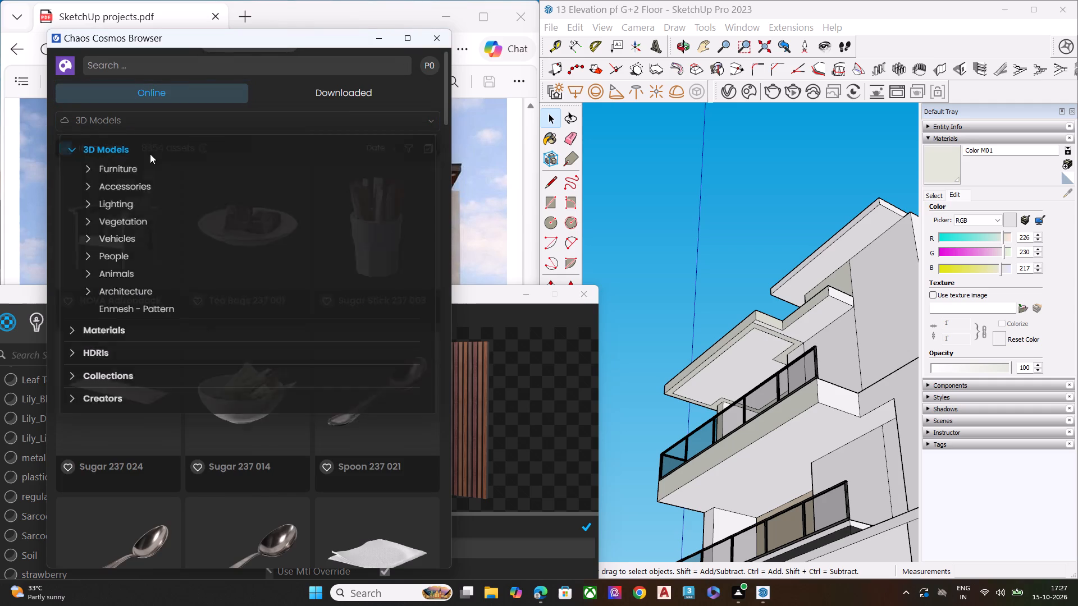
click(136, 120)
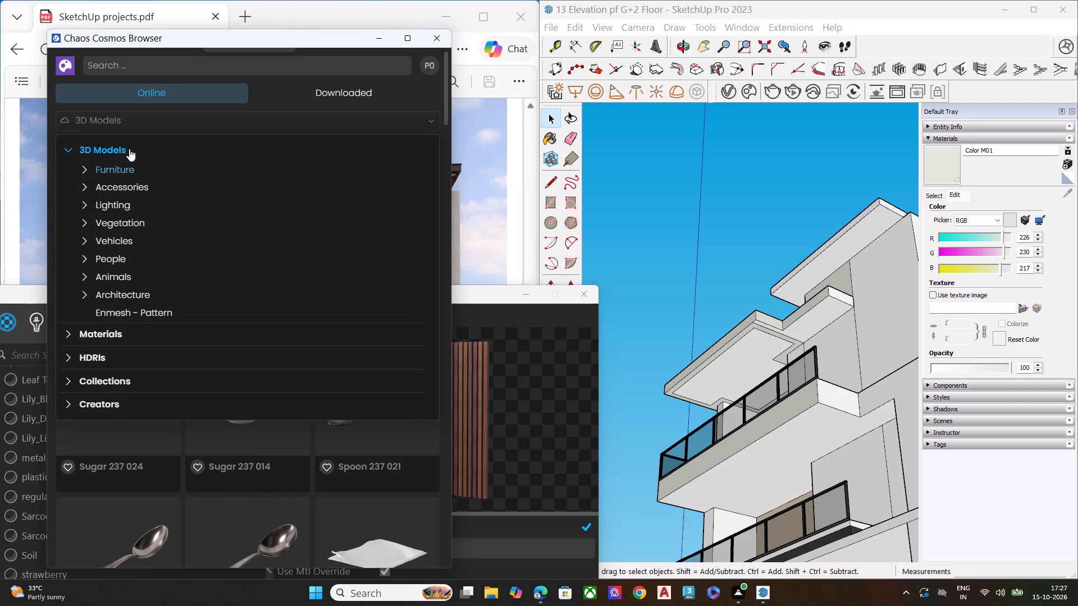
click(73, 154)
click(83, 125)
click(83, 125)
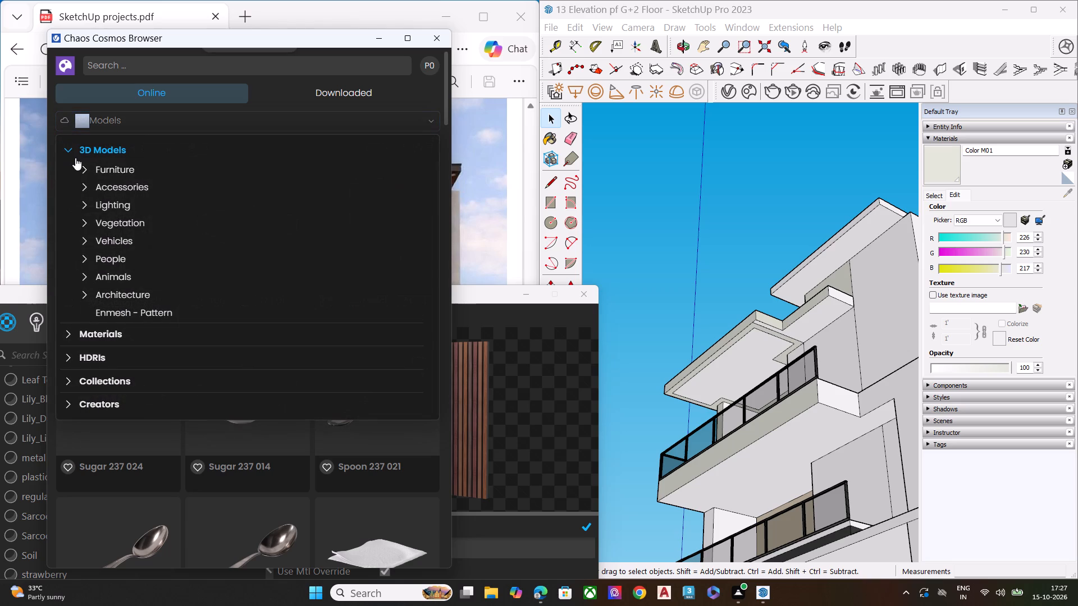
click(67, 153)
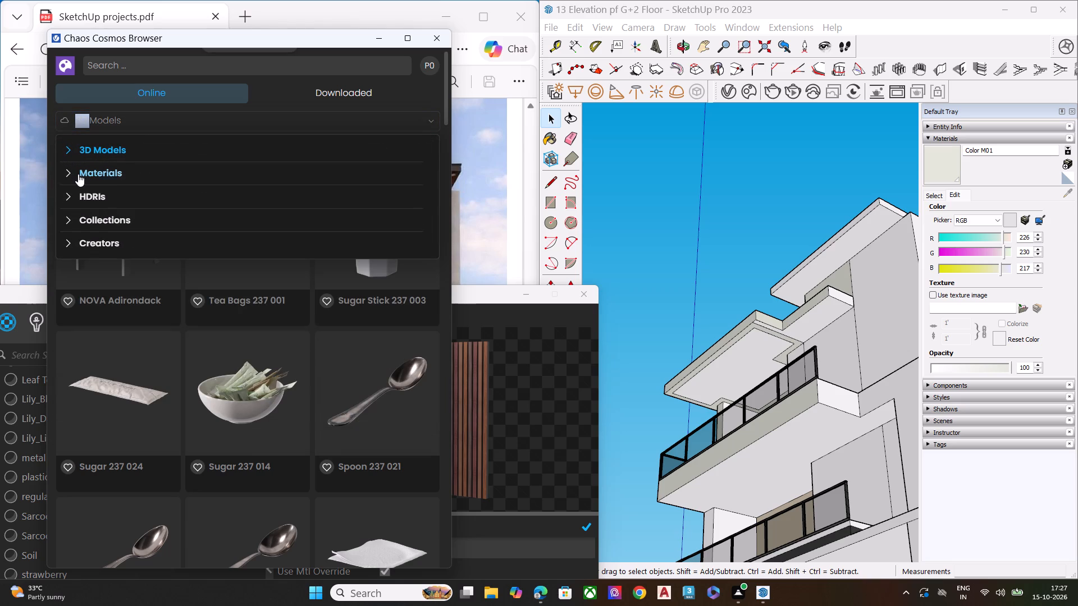
Filter the online Cosmos library to Wood materials and look through them for a soffit and cladding finish.
click(78, 175)
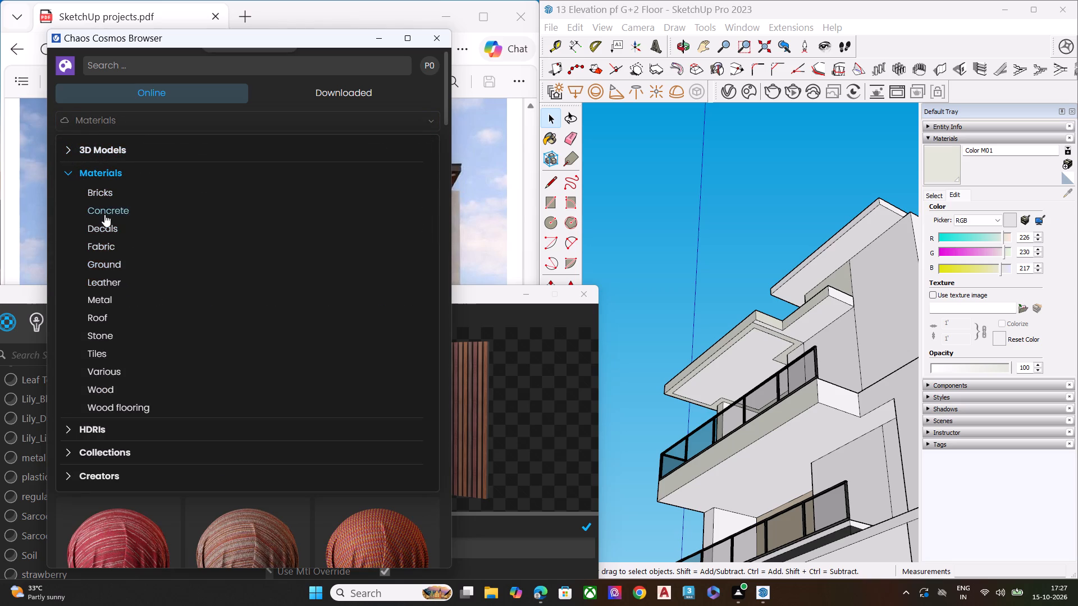
click(114, 388)
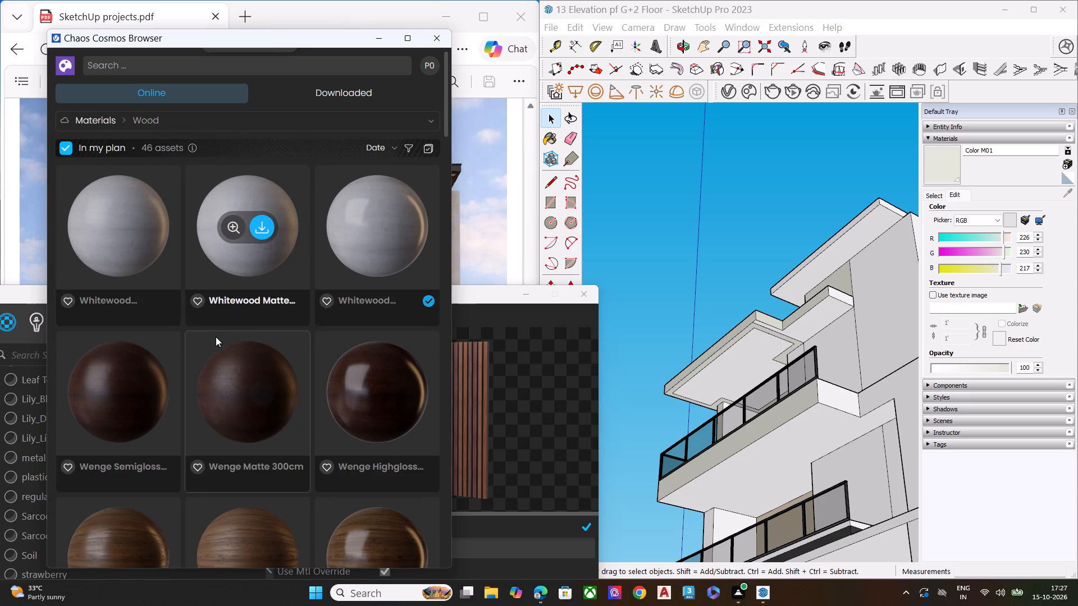
scroll(214, 343, down, 9)
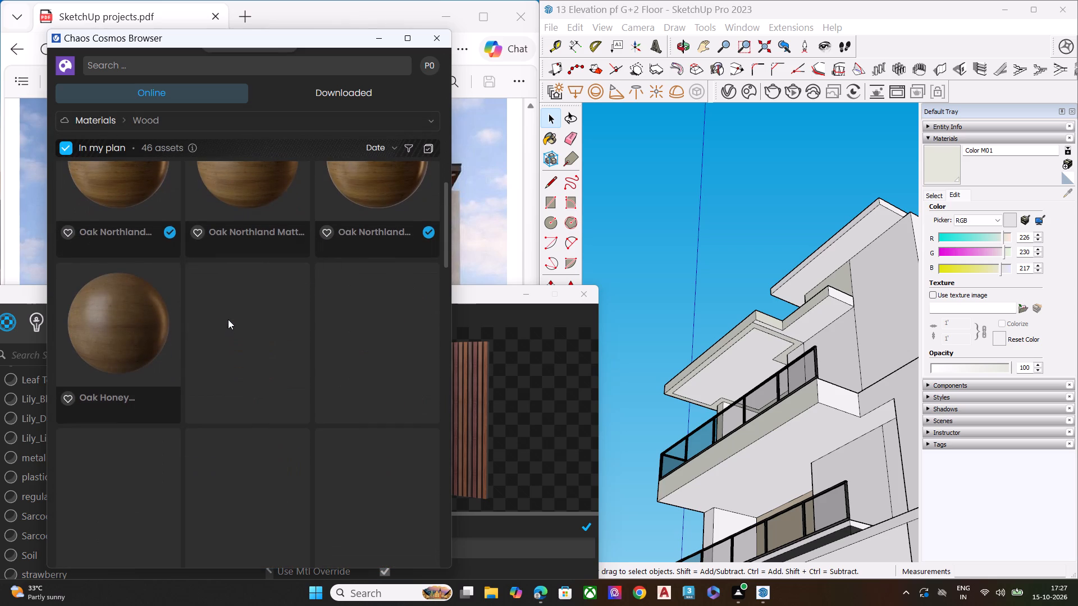
scroll(231, 315, down, 5)
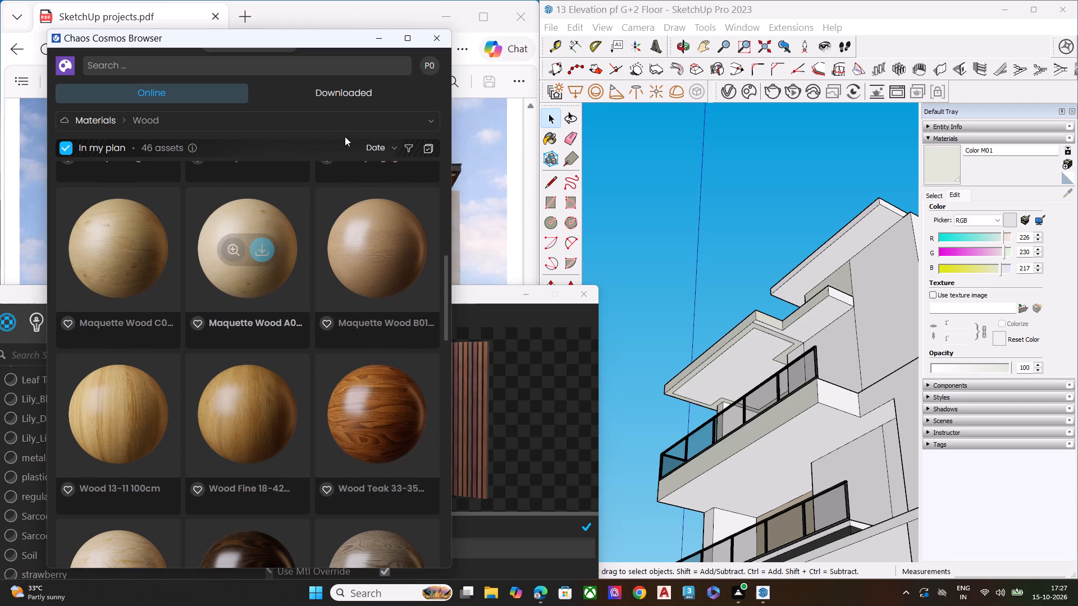
Review the downloaded Cosmos materials by category, covering Wood, Roof, Bricks, Concrete, Fabric and Ground, then return to Roof.
click(354, 99)
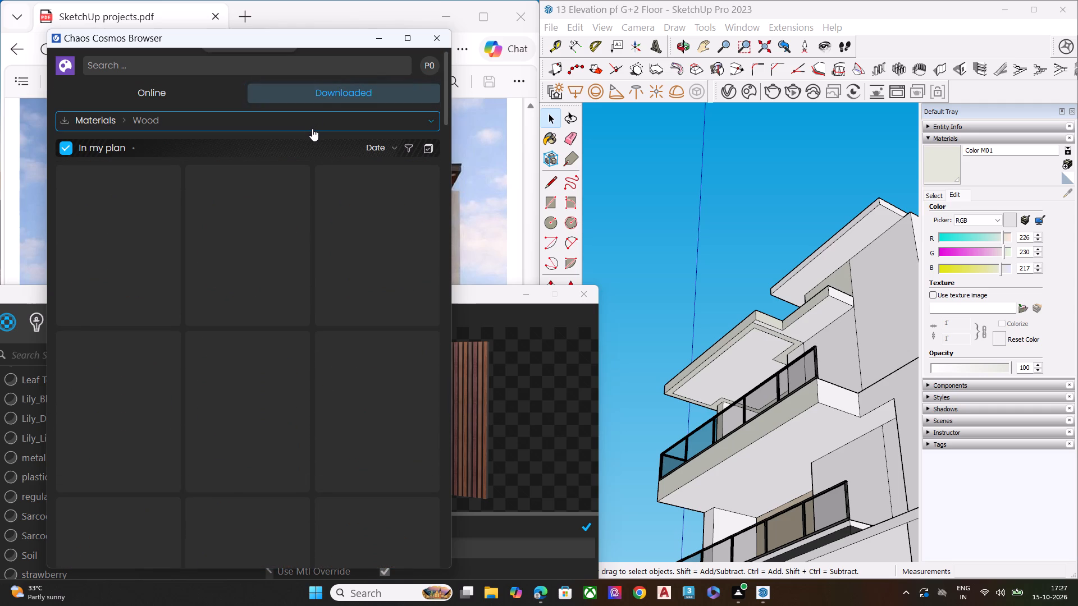
click(179, 117)
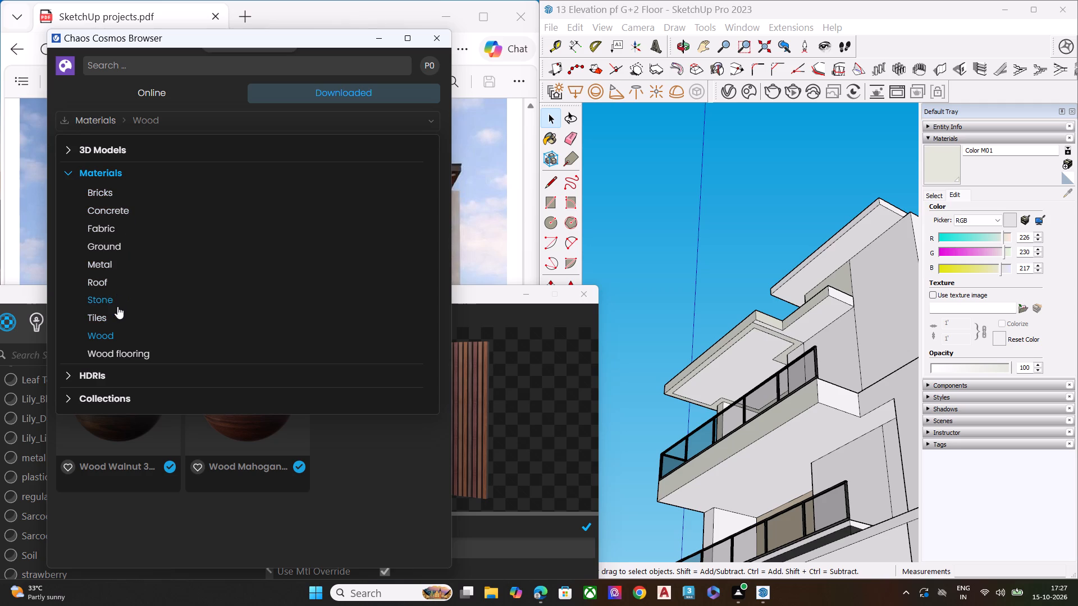
click(120, 290)
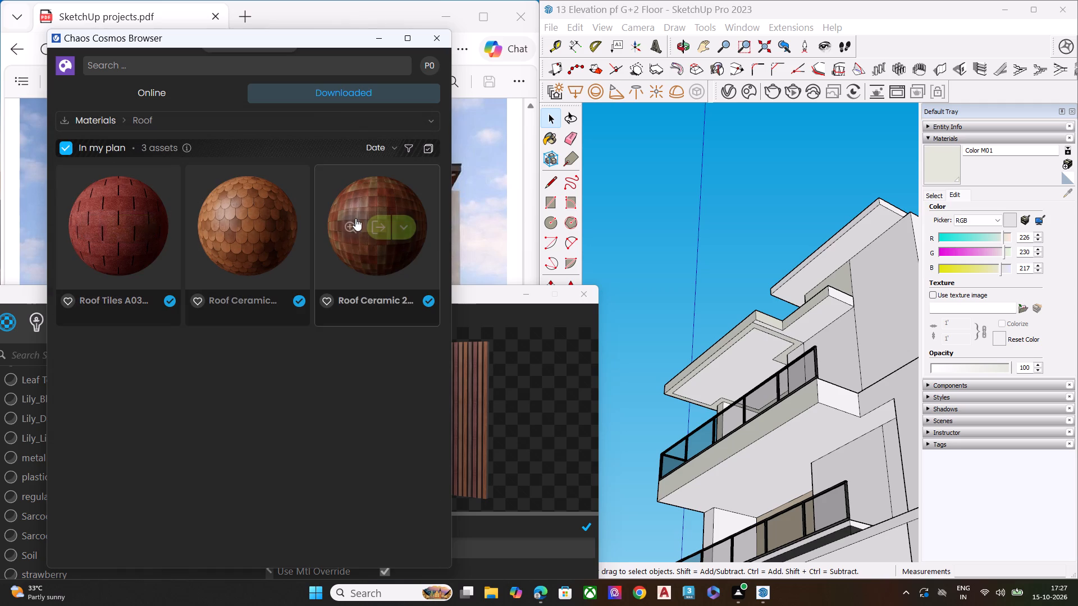
click(197, 130)
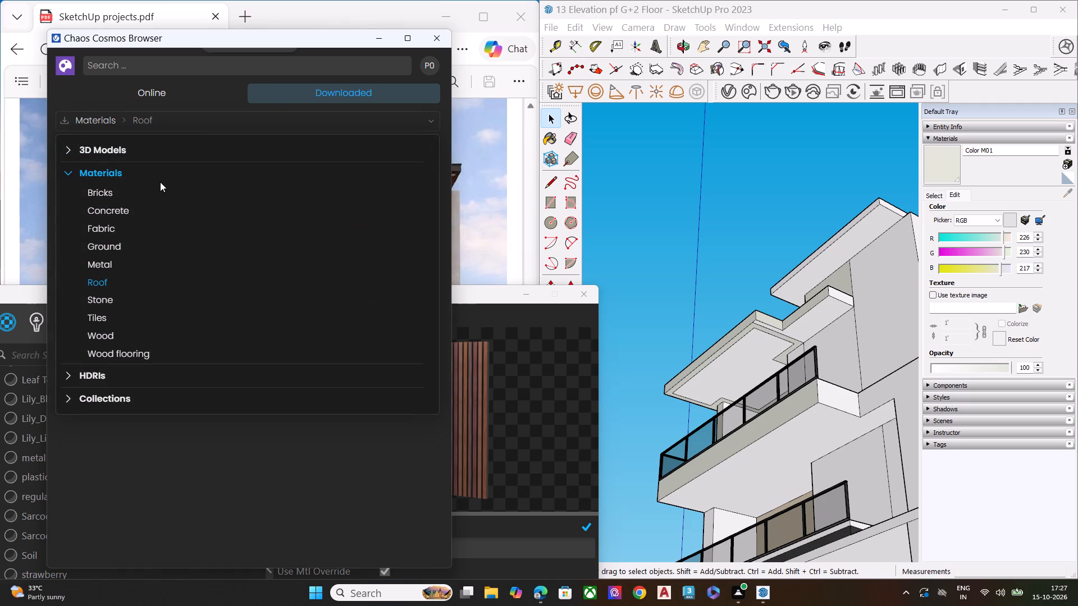
click(140, 191)
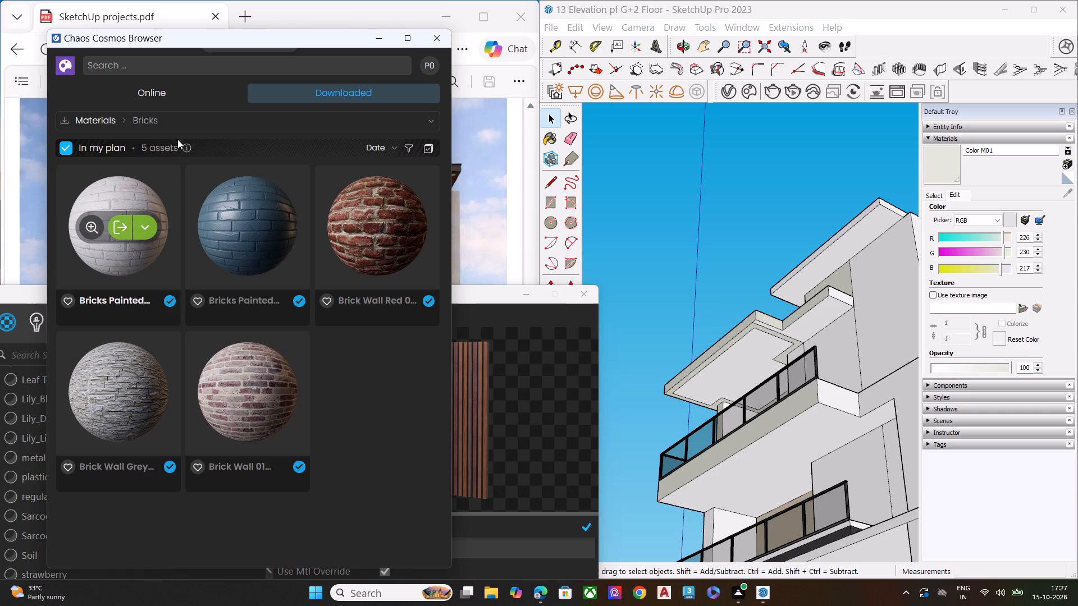
click(186, 121)
click(149, 205)
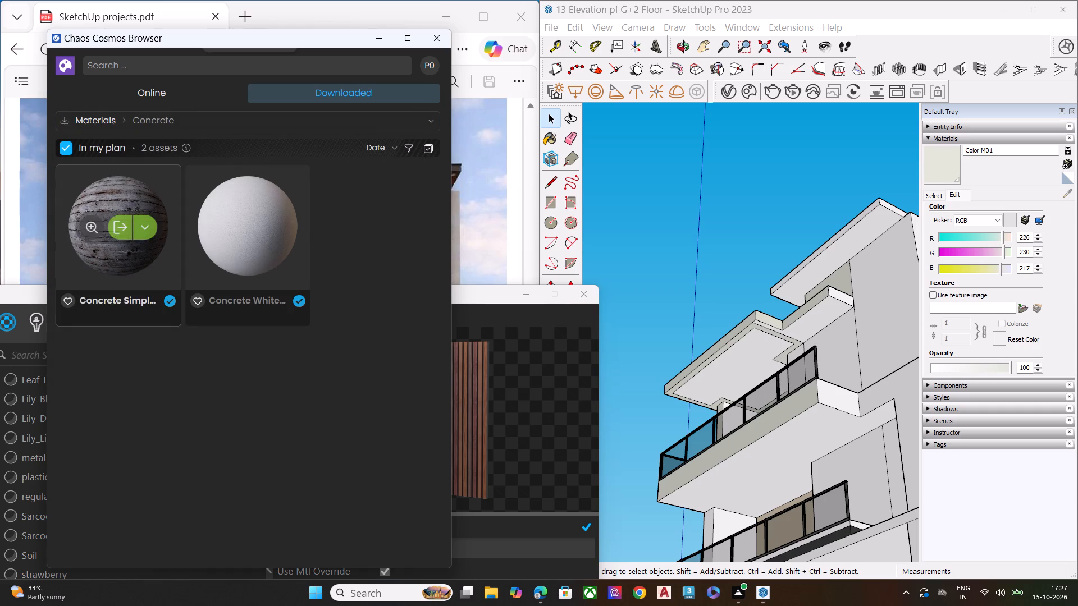
click(191, 122)
click(159, 225)
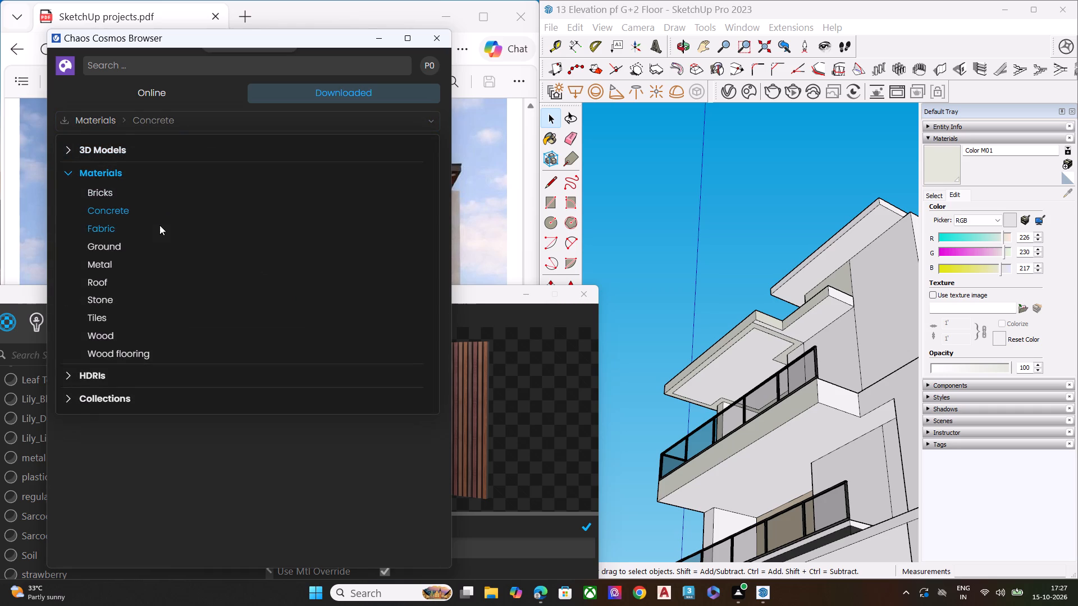
click(209, 124)
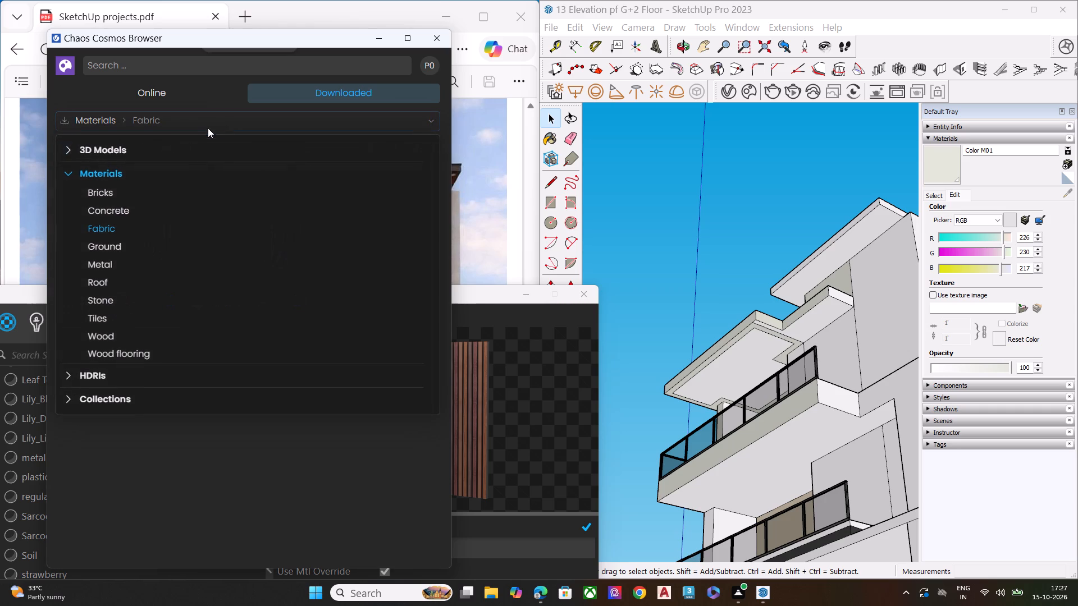
click(165, 244)
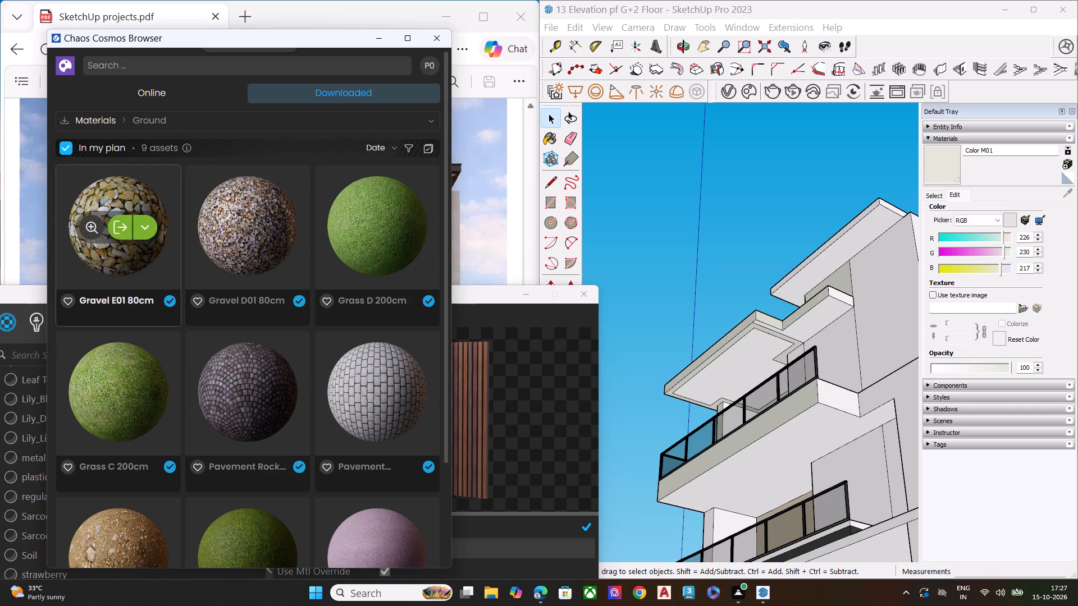
scroll(180, 237, down, 4)
scroll(245, 251, down, 5)
click(234, 122)
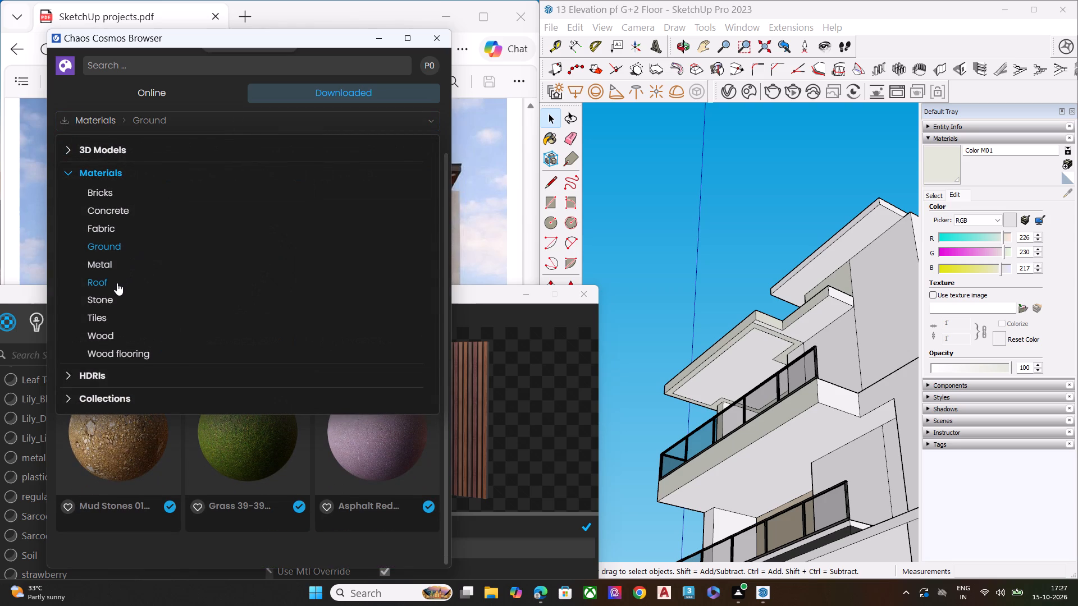
click(117, 283)
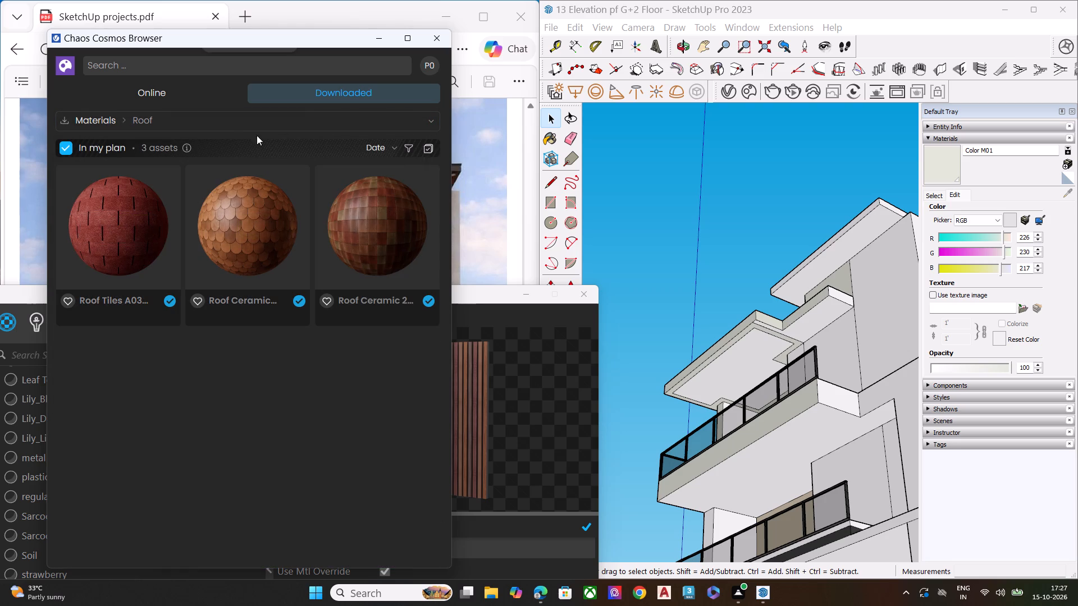
Search the Cosmos library for roof, first among the downloaded assets and then among the online ones.
click(133, 70)
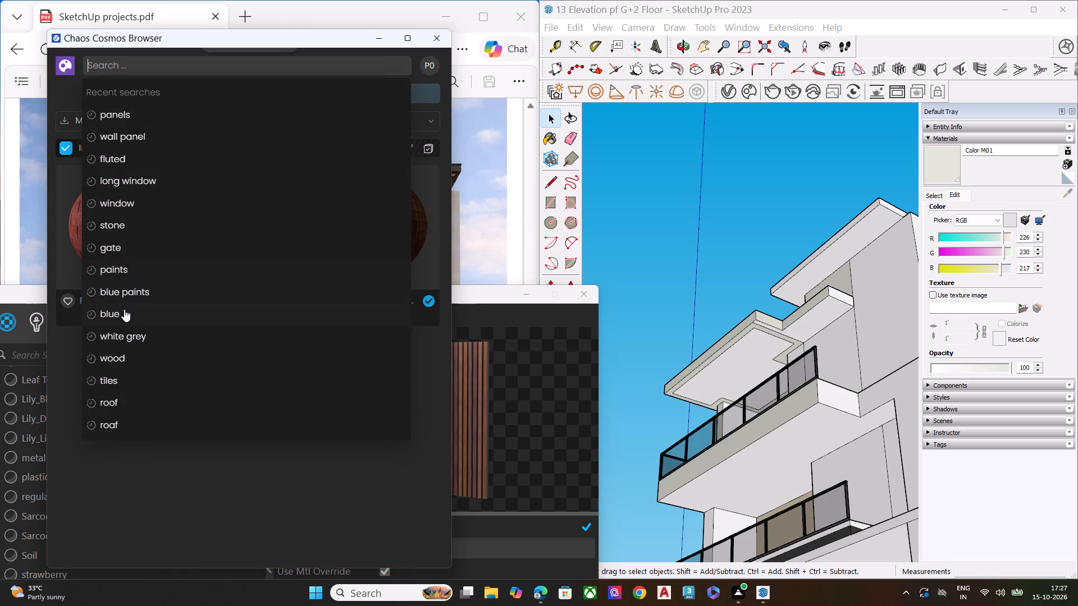
click(122, 429)
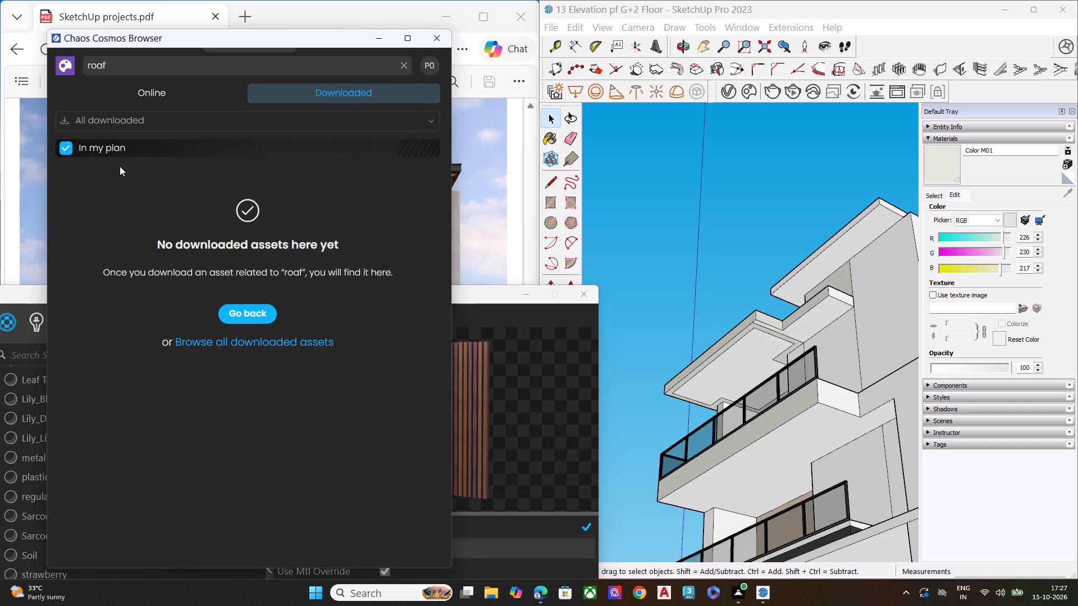
key(BackSpace)
key(BackSpace)
text(of)
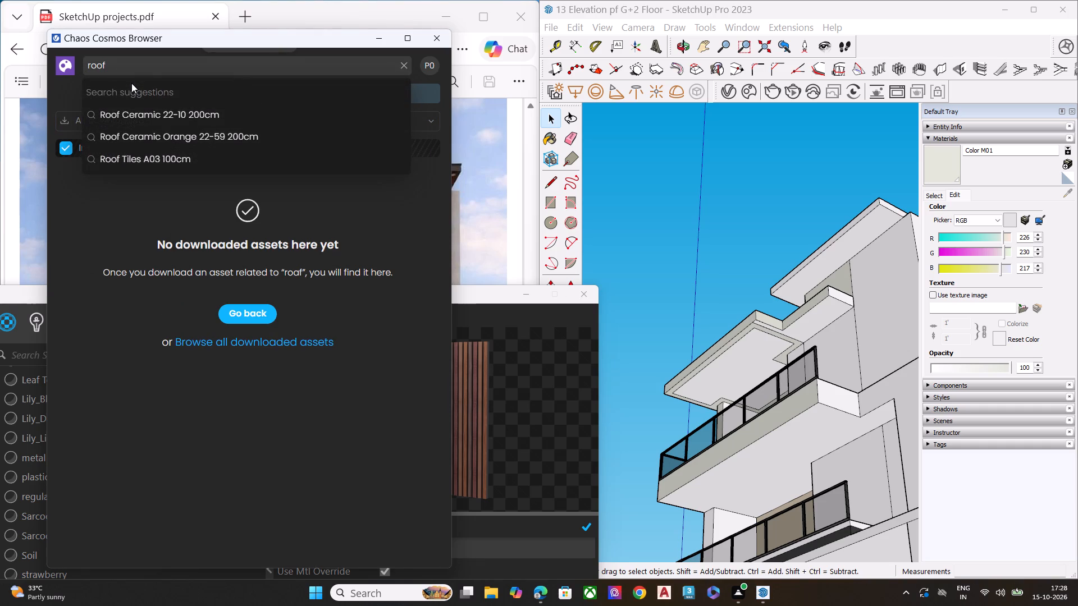
key(Return)
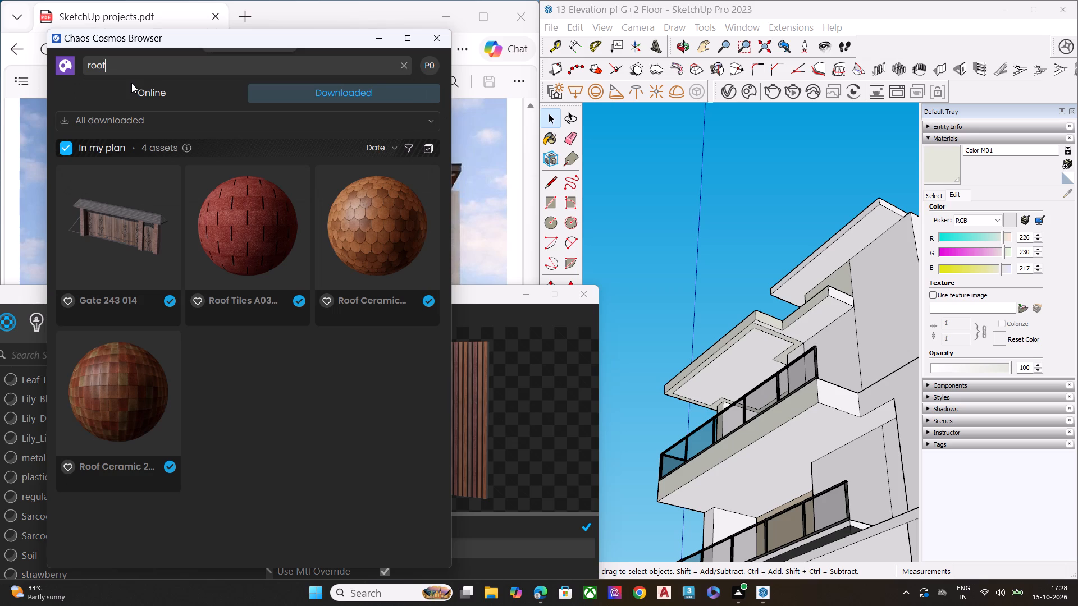
click(172, 102)
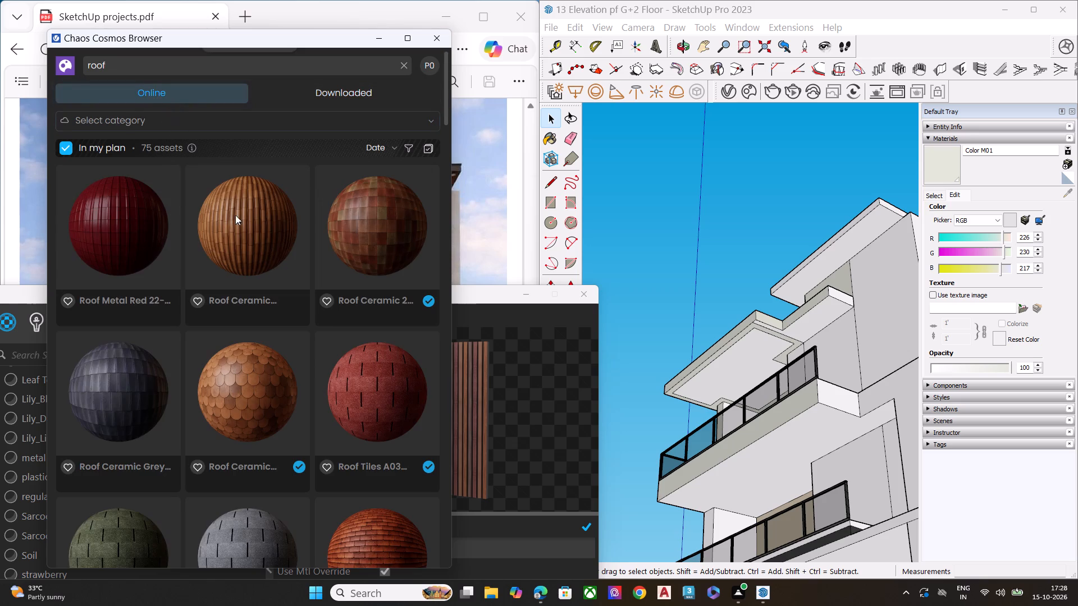
Look through the online roof search results in the Cosmos library for a soffit and cladding finish.
scroll(278, 275, down, 11)
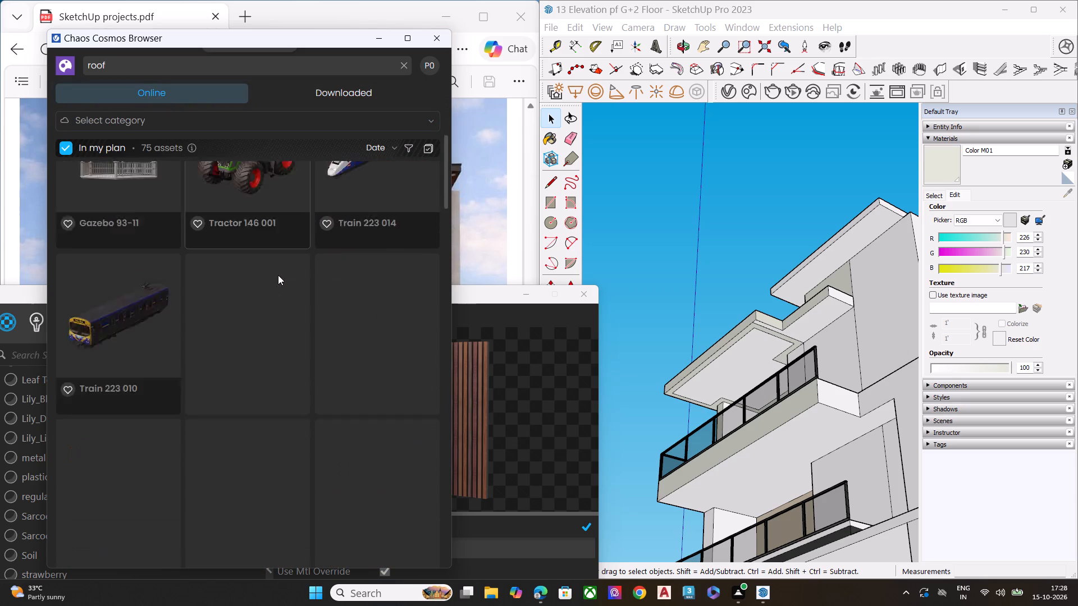
scroll(278, 275, down, 1)
scroll(278, 275, up, 6)
scroll(278, 275, down, 1)
scroll(278, 275, up, 2)
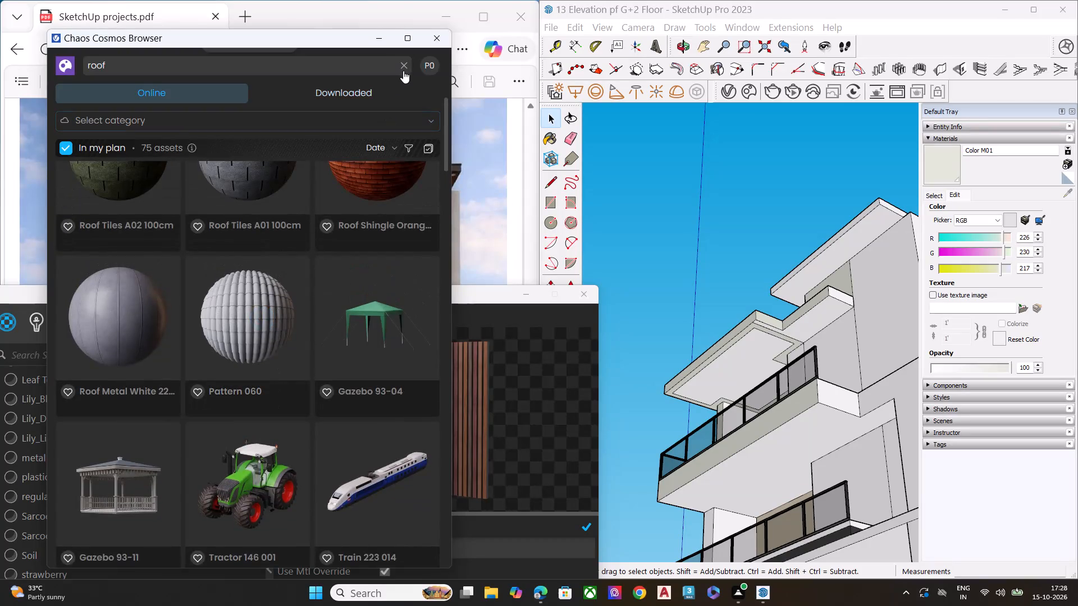
Replace the roof search with panels in the online Cosmos library and look through the results for timber-look cladding.
click(404, 70)
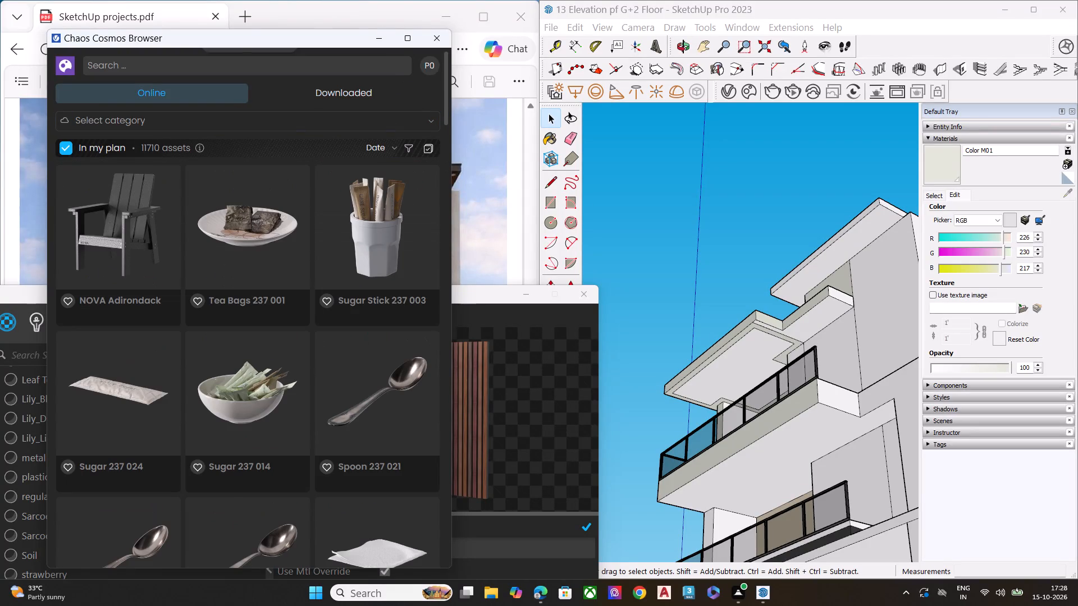
text(panels)
key(Return)
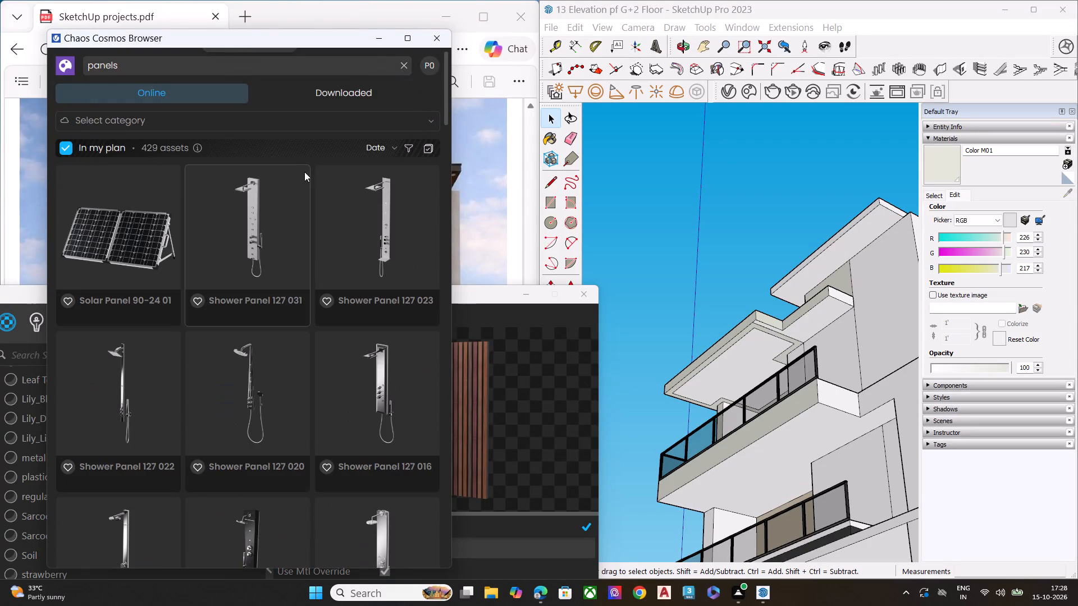
scroll(298, 190, down, 6)
scroll(284, 235, down, 4)
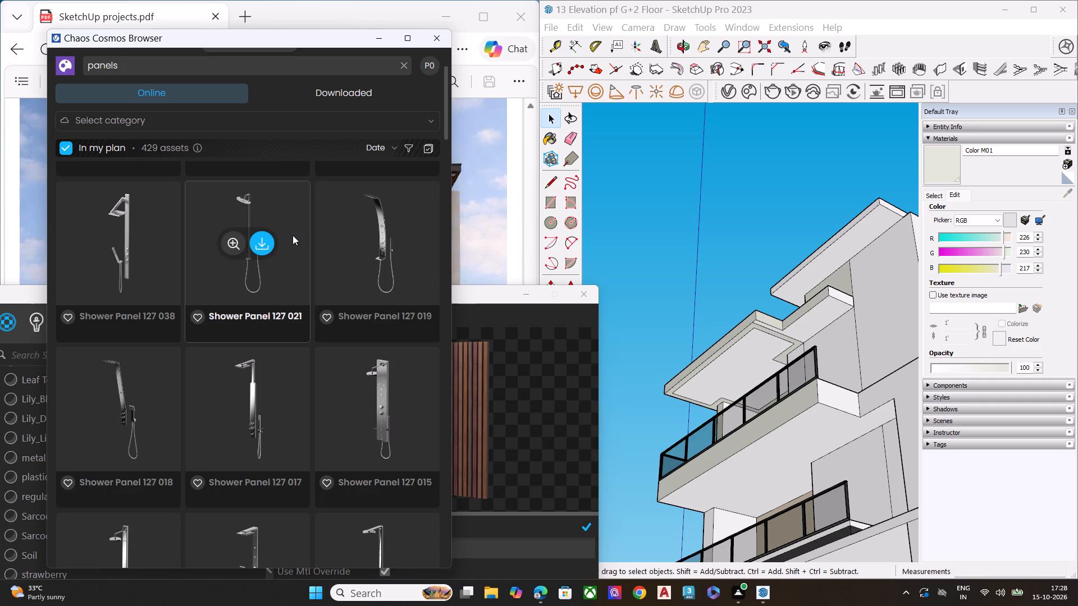
scroll(317, 283, down, 10)
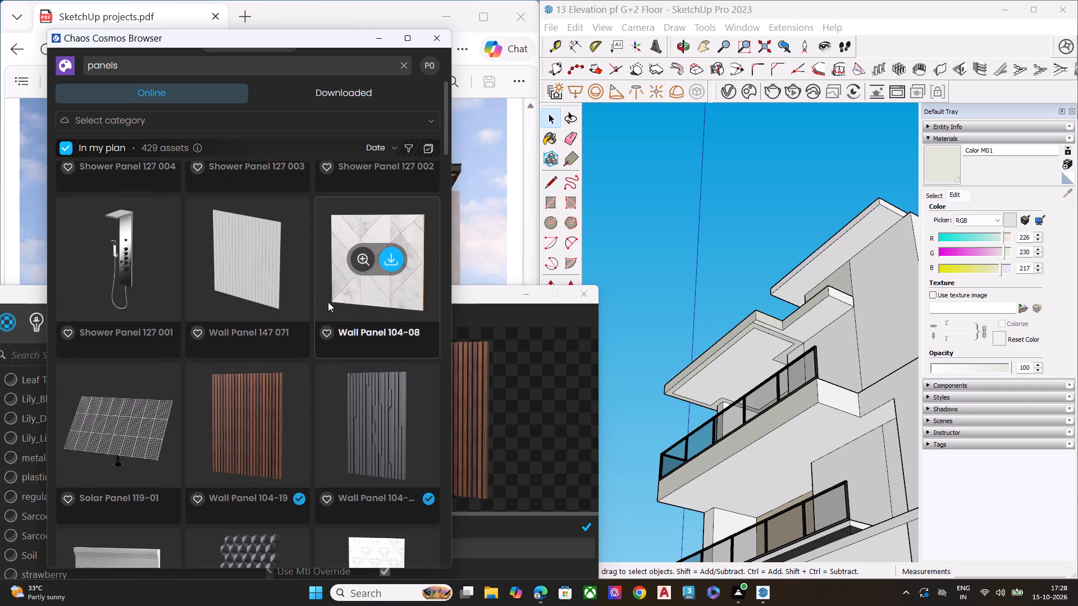
scroll(328, 302, down, 5)
scroll(328, 302, up, 1)
scroll(328, 302, down, 2)
scroll(328, 302, up, 1)
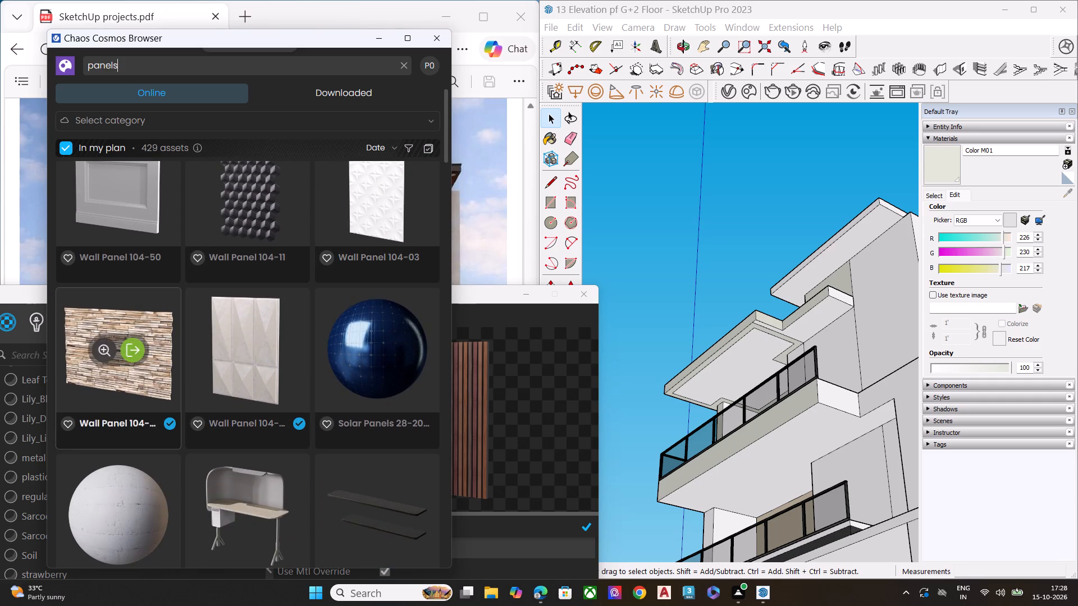
scroll(290, 347, down, 12)
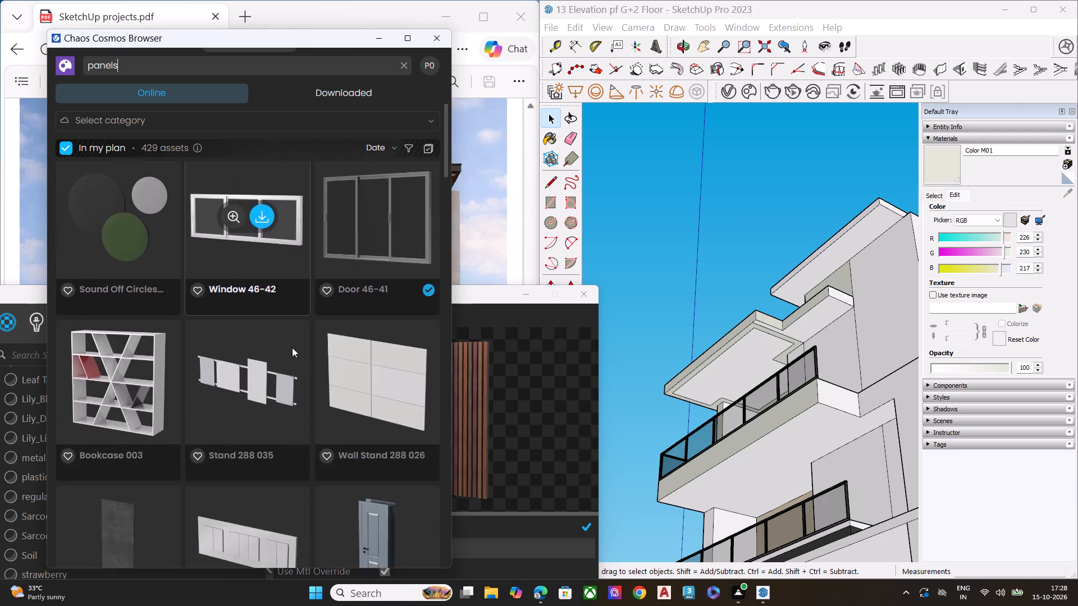
scroll(293, 347, down, 7)
scroll(293, 347, up, 4)
scroll(293, 347, down, 8)
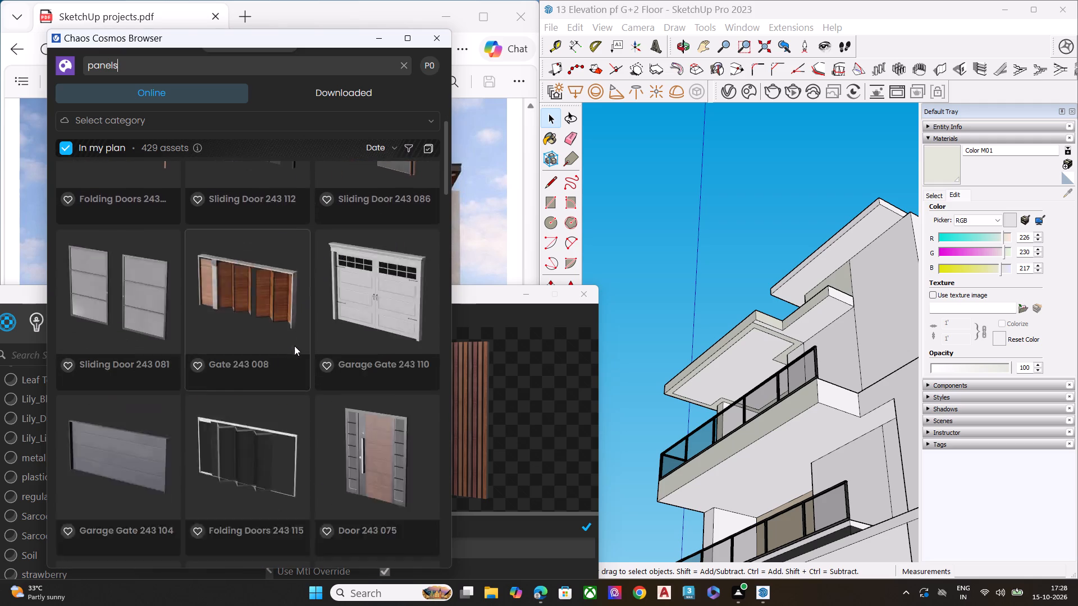
scroll(296, 345, down, 4)
scroll(296, 345, up, 7)
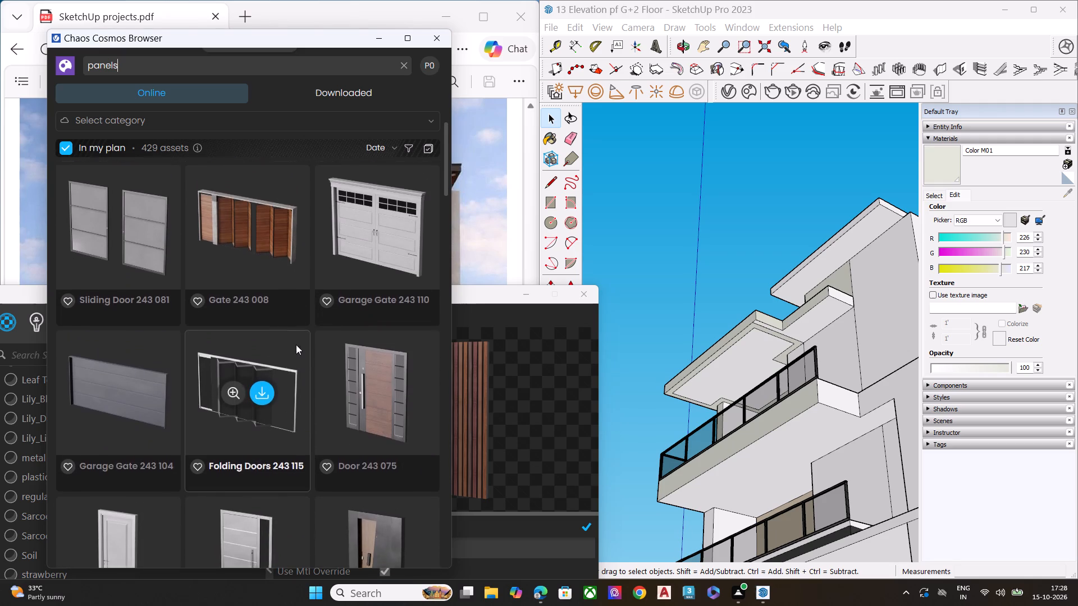
scroll(296, 345, up, 1)
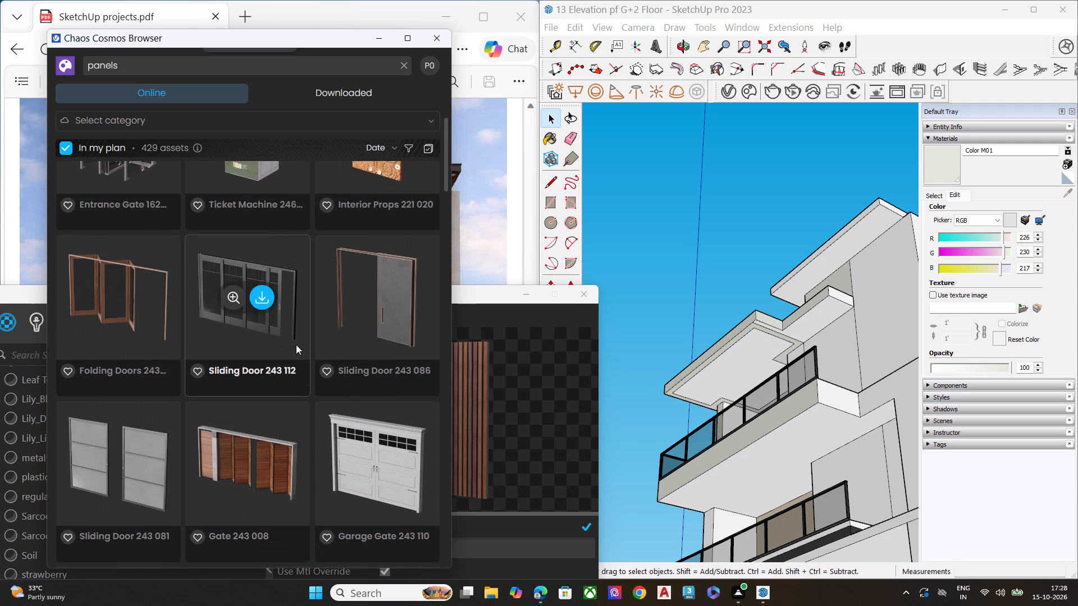
scroll(296, 345, down, 6)
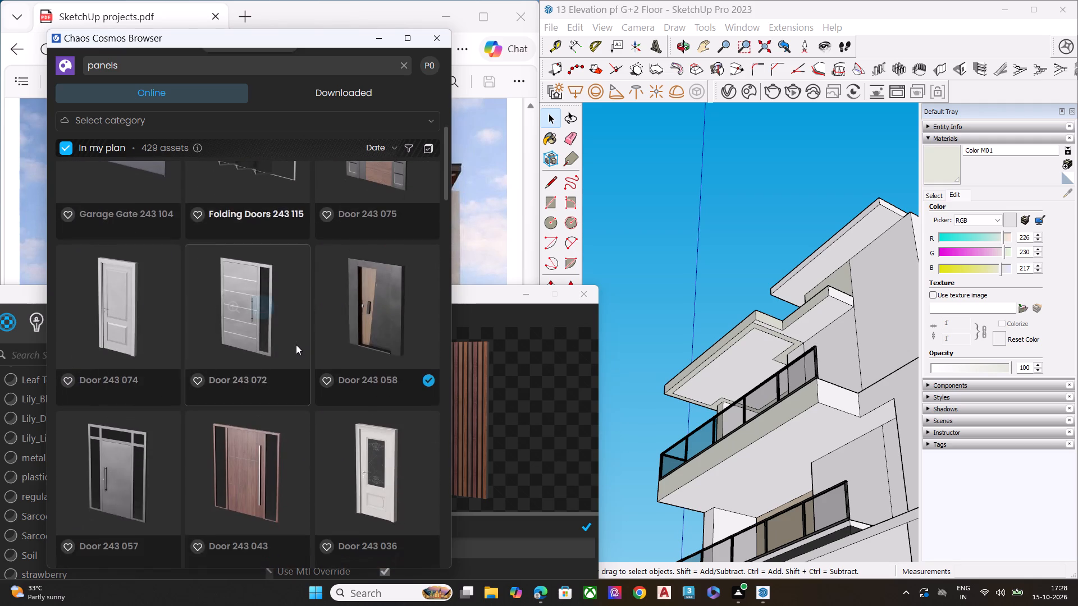
scroll(296, 345, down, 12)
scroll(296, 345, up, 5)
scroll(296, 345, down, 7)
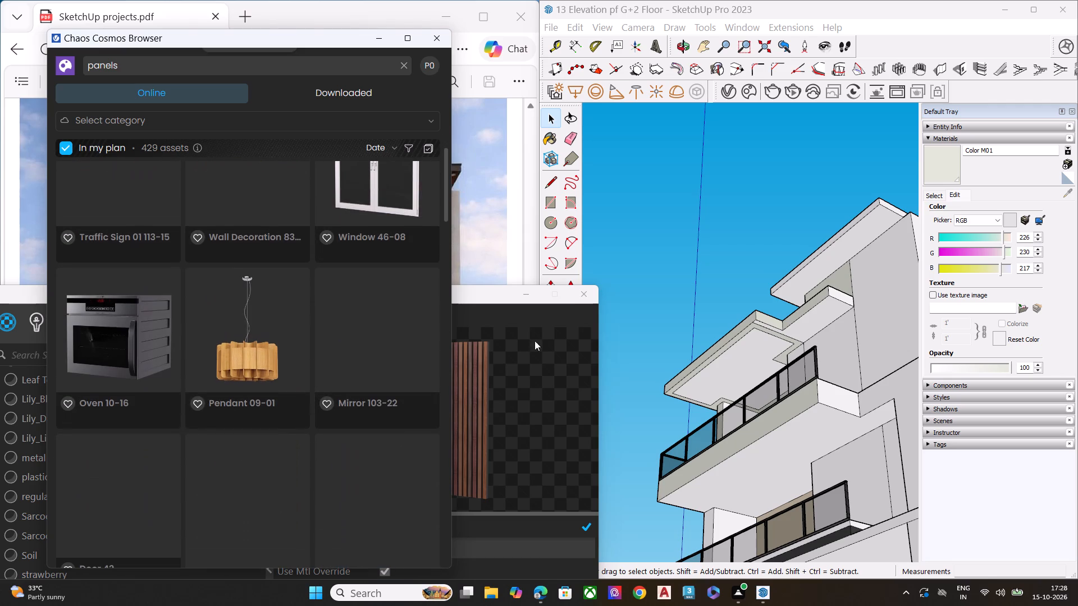
scroll(691, 350, down, 3)
scroll(693, 352, up, 2)
scroll(699, 360, down, 3)
middle_drag(715, 400, 632, 455)
scroll(688, 383, up, 1)
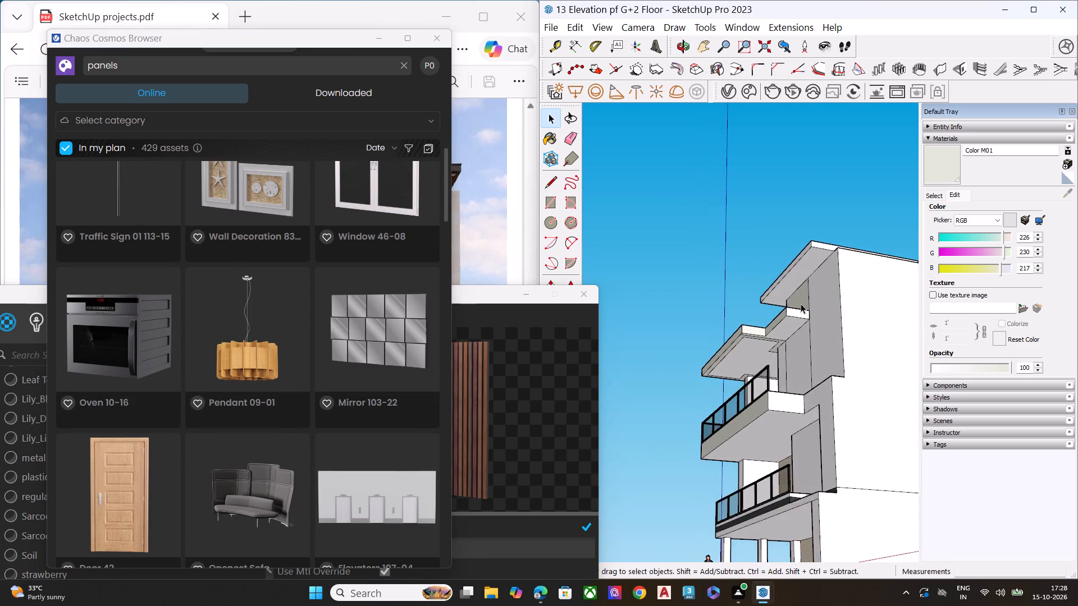
scroll(801, 304, down, 7)
scroll(307, 368, down, 2)
scroll(307, 368, up, 1)
scroll(307, 368, down, 7)
scroll(307, 368, up, 1)
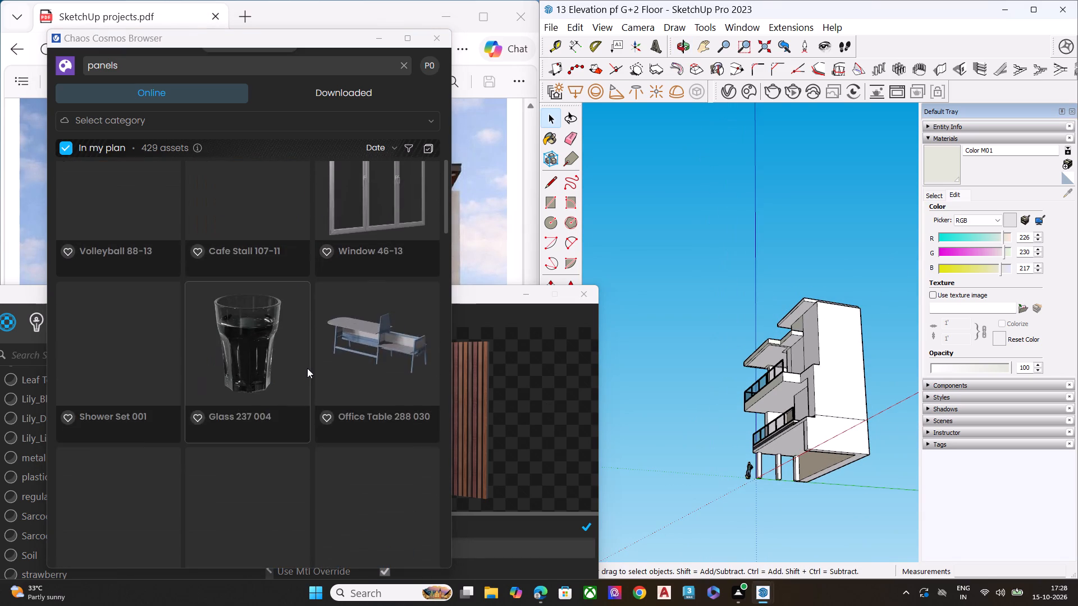
scroll(307, 368, down, 4)
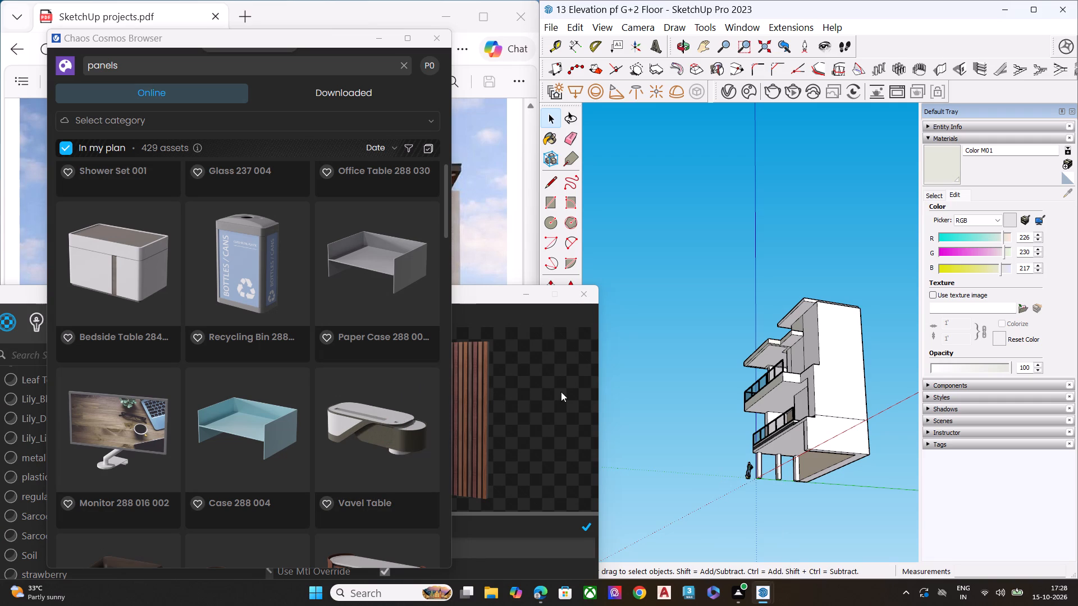
scroll(610, 382, down, 8)
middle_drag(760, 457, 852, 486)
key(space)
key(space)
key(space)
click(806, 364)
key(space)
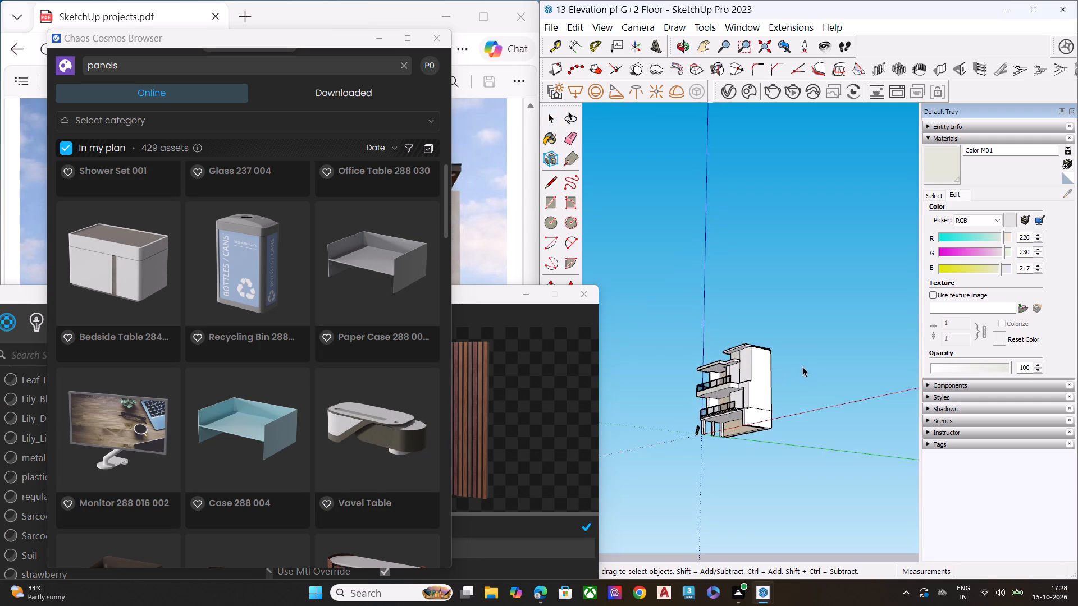
Go back through the online panels results to the wall and shower panels, rechecking them for a suitable cladding finish.
scroll(172, 417, down, 3)
scroll(172, 417, up, 6)
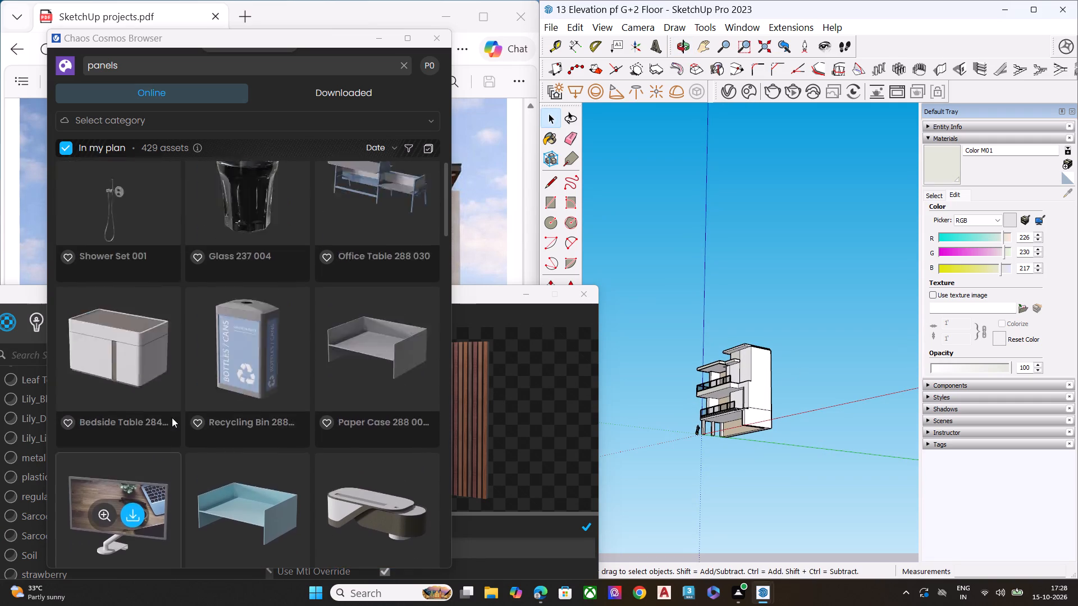
scroll(172, 417, down, 2)
scroll(172, 417, up, 1)
scroll(172, 417, down, 2)
scroll(172, 417, up, 2)
scroll(172, 417, down, 1)
scroll(172, 417, up, 20)
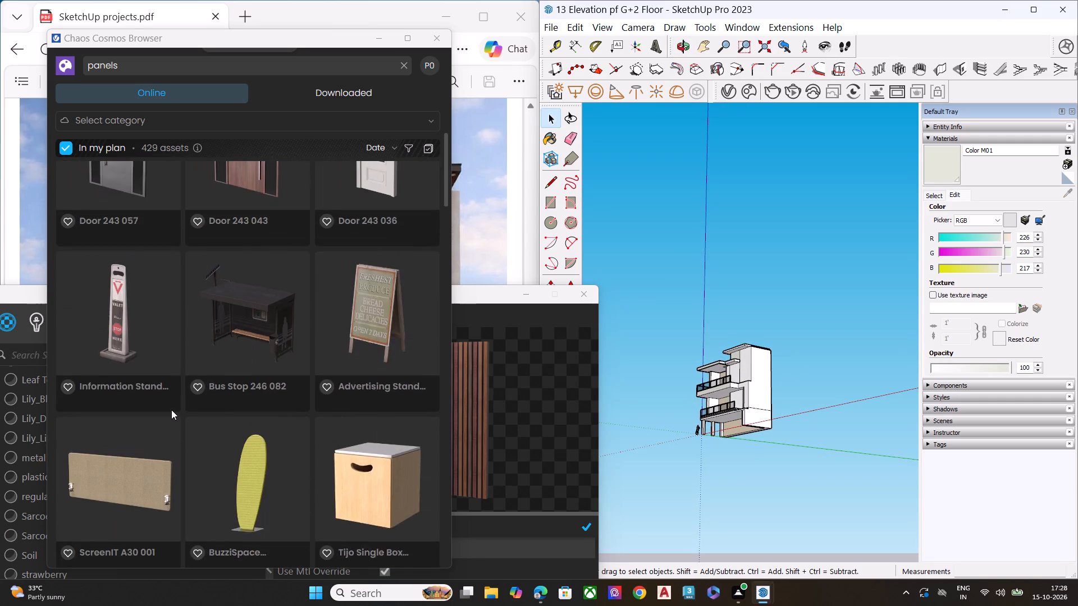
scroll(171, 410, up, 5)
scroll(171, 410, down, 1)
scroll(171, 410, up, 6)
scroll(171, 410, down, 1)
scroll(171, 410, up, 15)
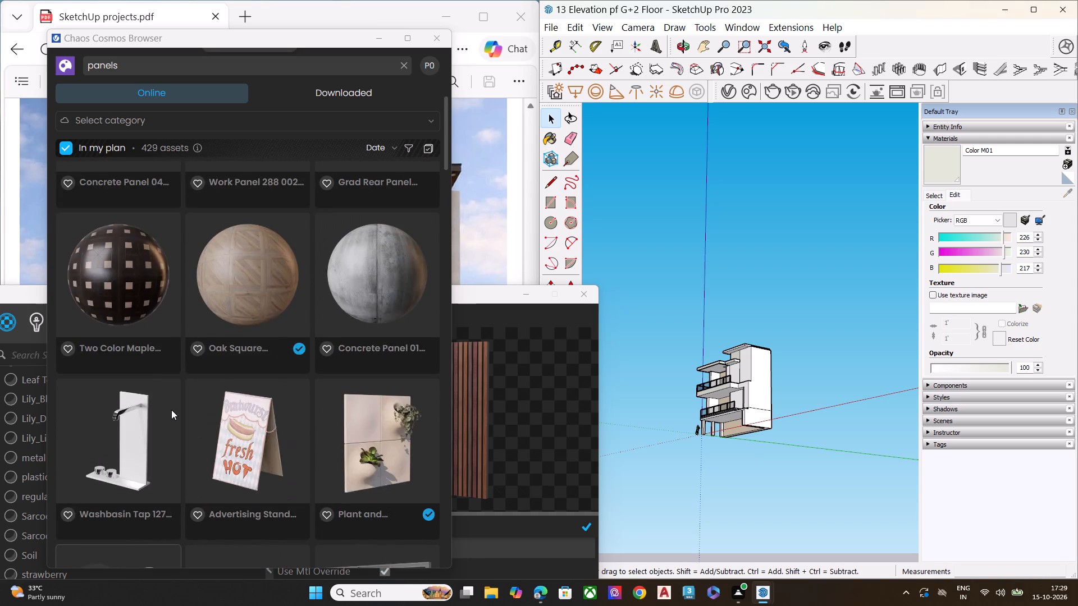
scroll(171, 410, up, 1)
scroll(171, 410, down, 1)
scroll(171, 410, up, 12)
scroll(171, 410, down, 5)
scroll(171, 403, up, 8)
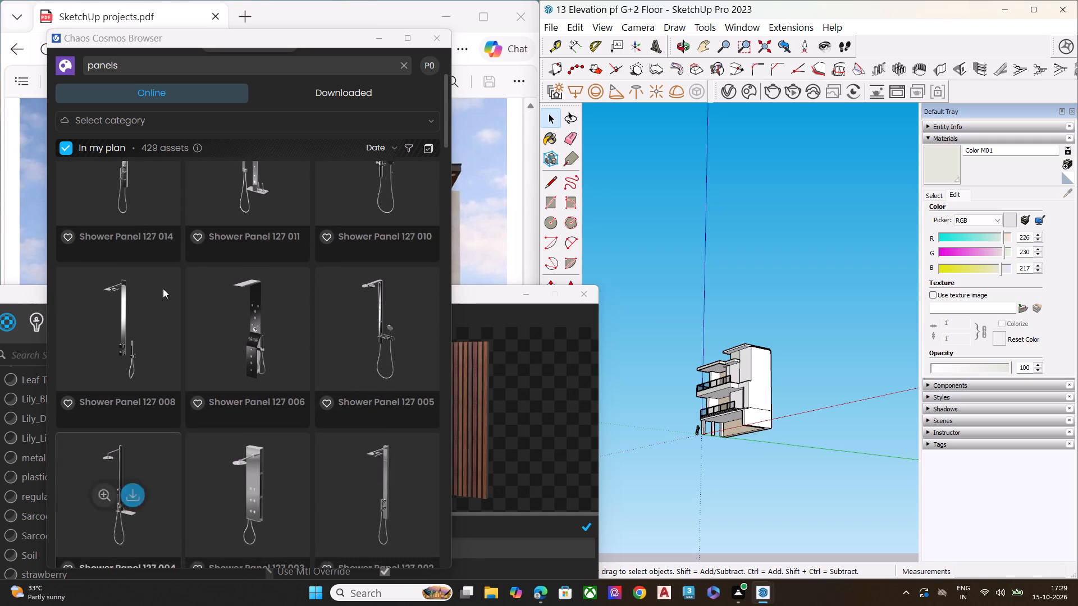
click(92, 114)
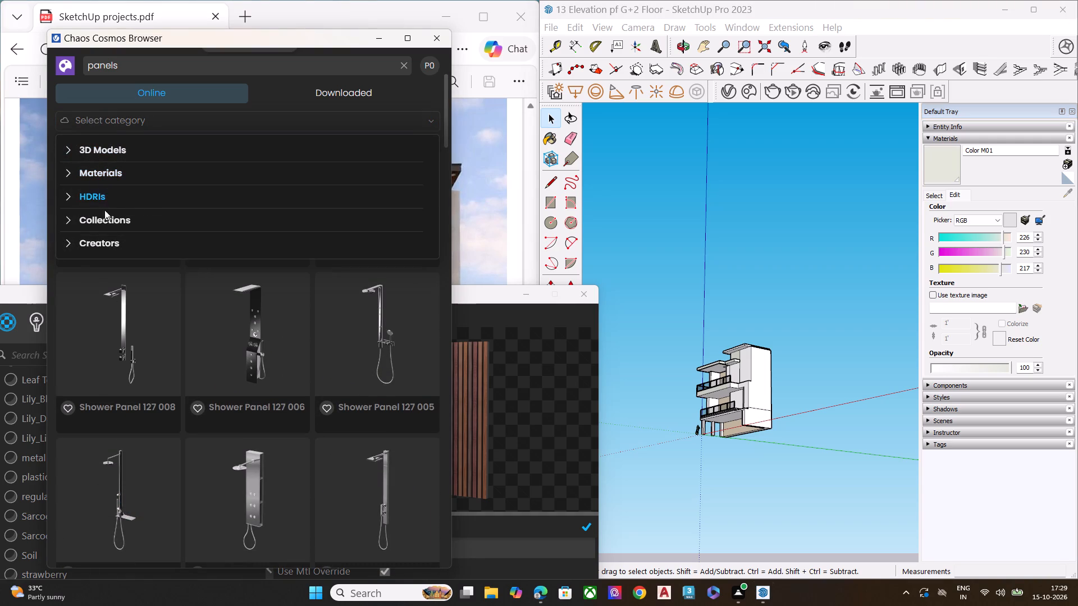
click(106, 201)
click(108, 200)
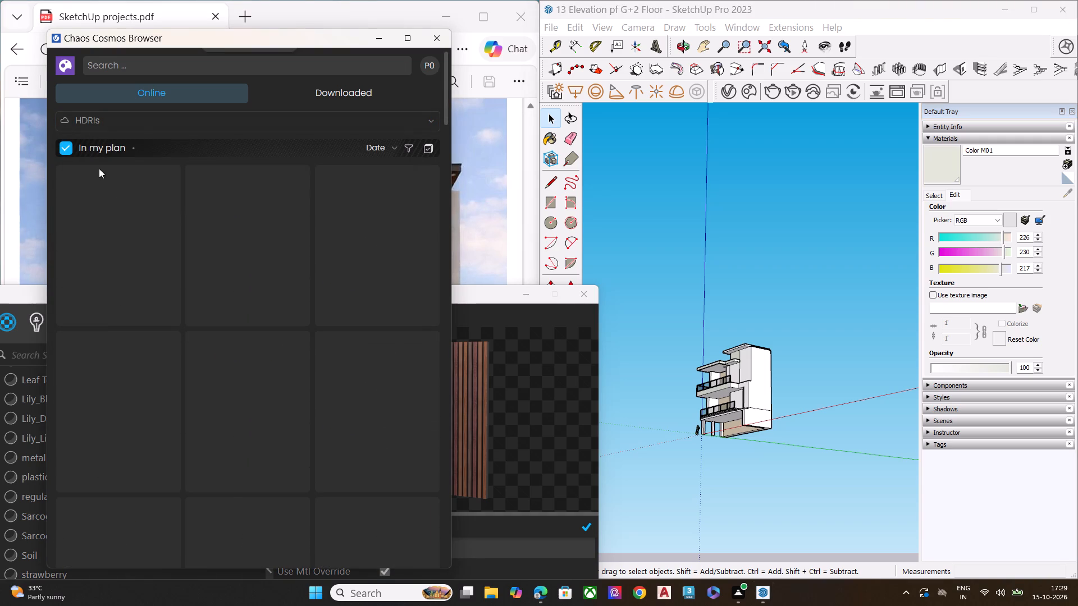
Filter the online Cosmos library to Wood flooring materials and download the Wood Planks A02 material.
click(89, 120)
click(101, 167)
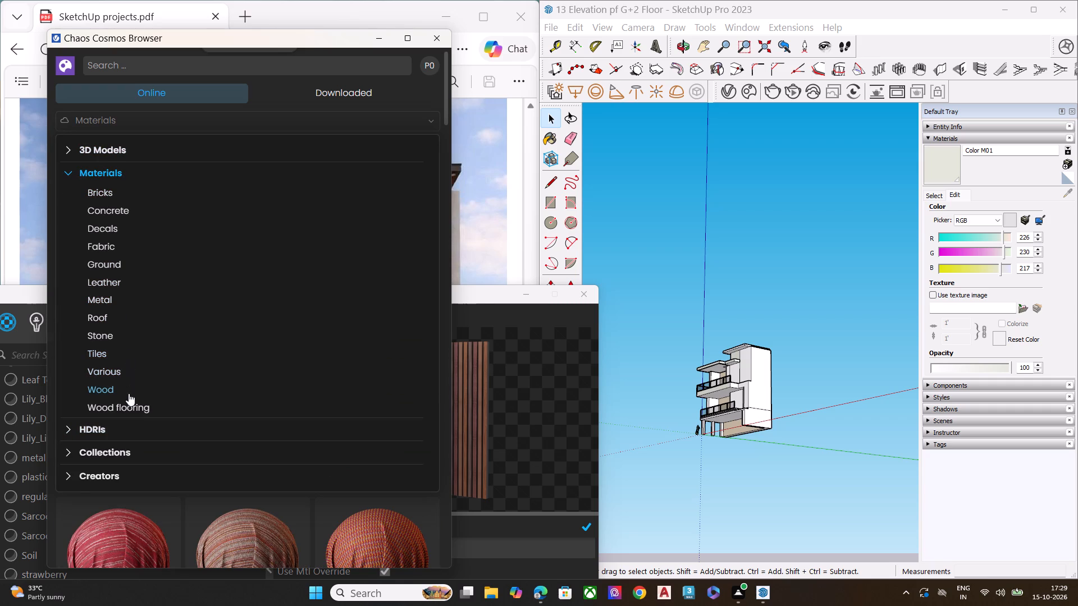
click(130, 409)
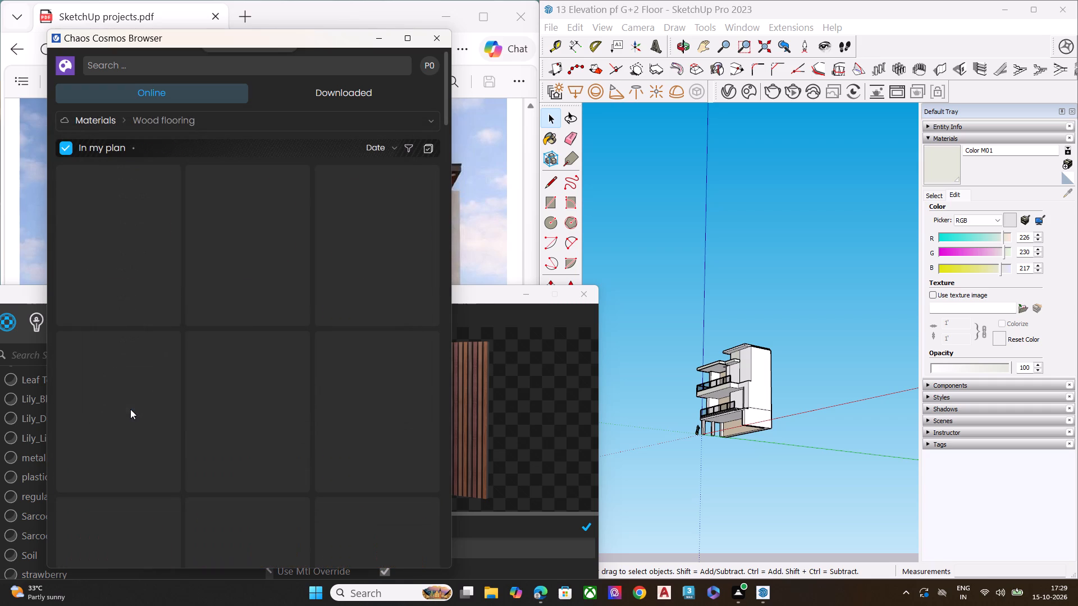
scroll(223, 351, down, 6)
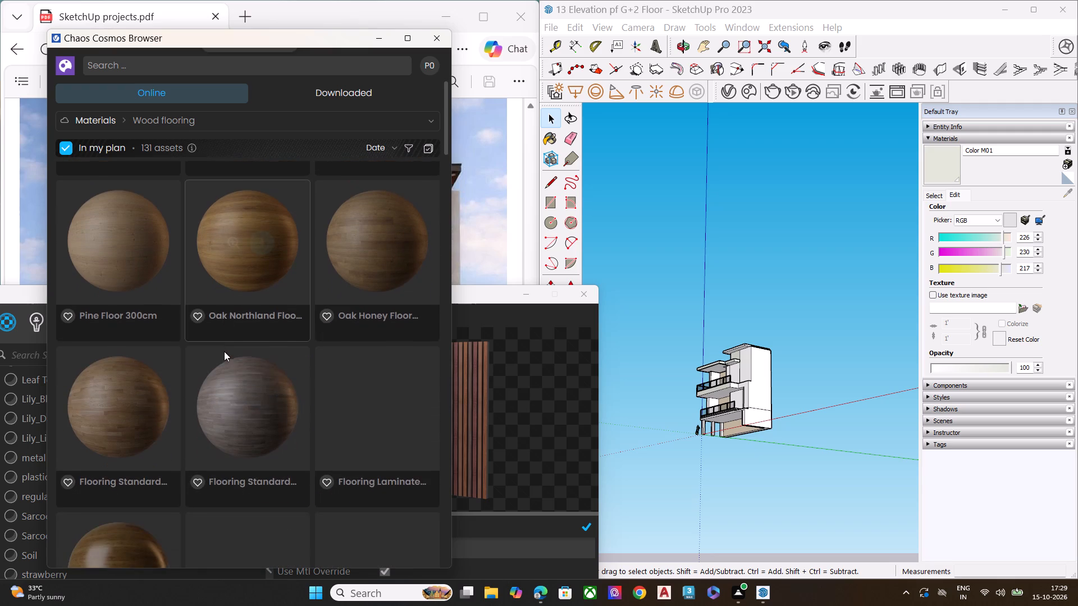
scroll(224, 351, down, 6)
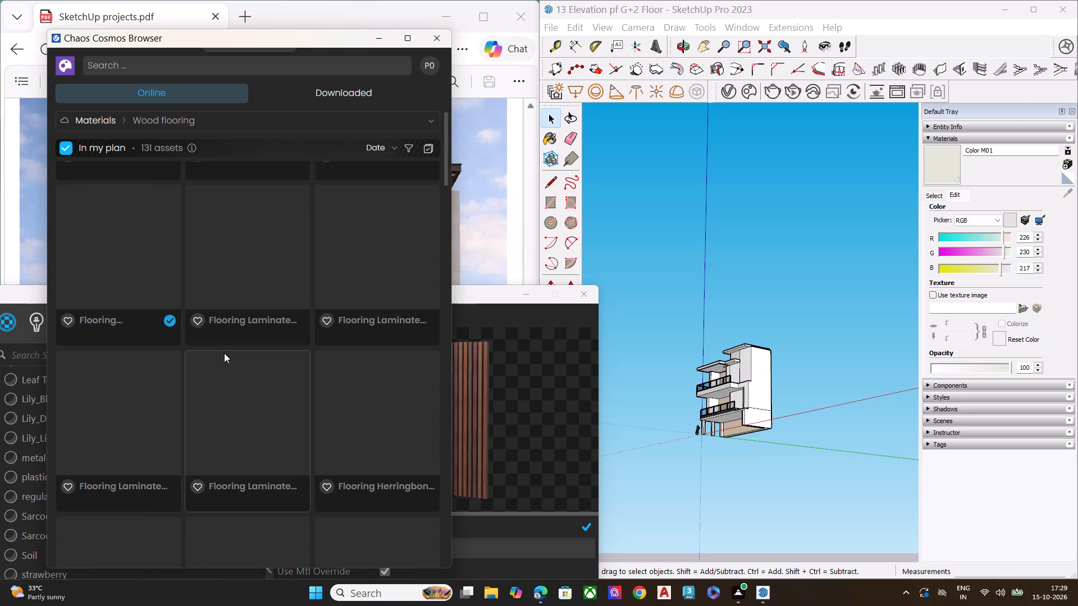
scroll(224, 354, down, 2)
scroll(208, 398, down, 2)
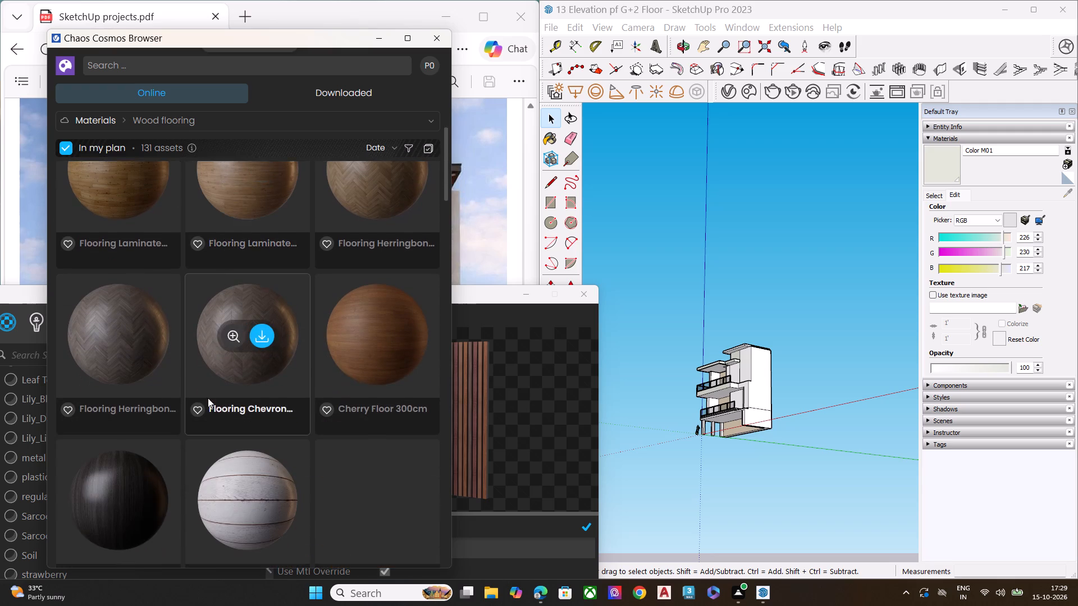
scroll(208, 398, down, 2)
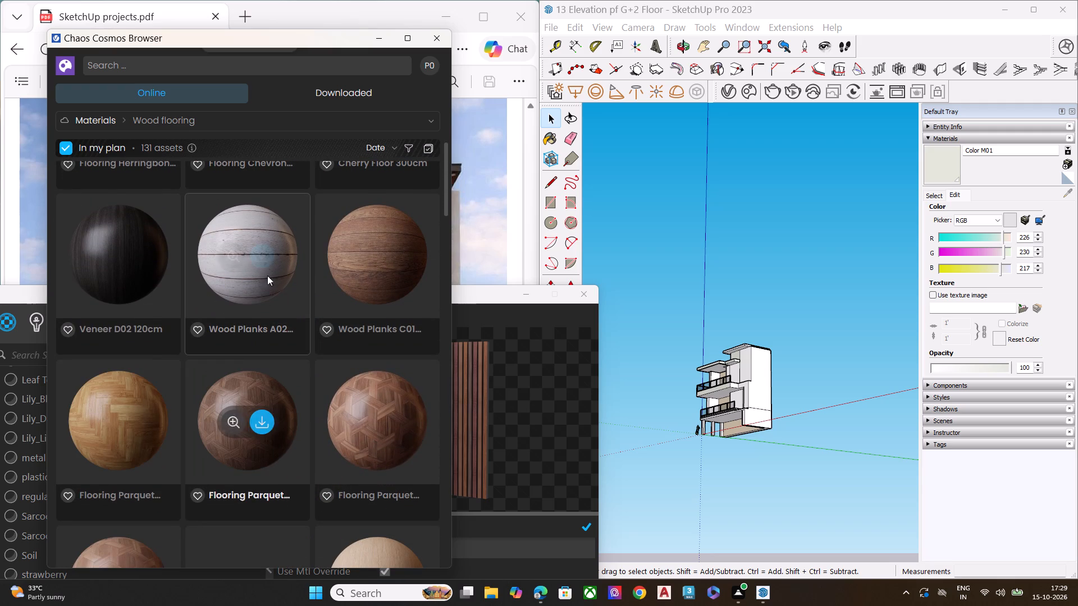
click(263, 255)
Find the Wood Planks Pecan 33-81 150cm material among the Wood flooring assets and import it into the model.
scroll(250, 343, down, 3)
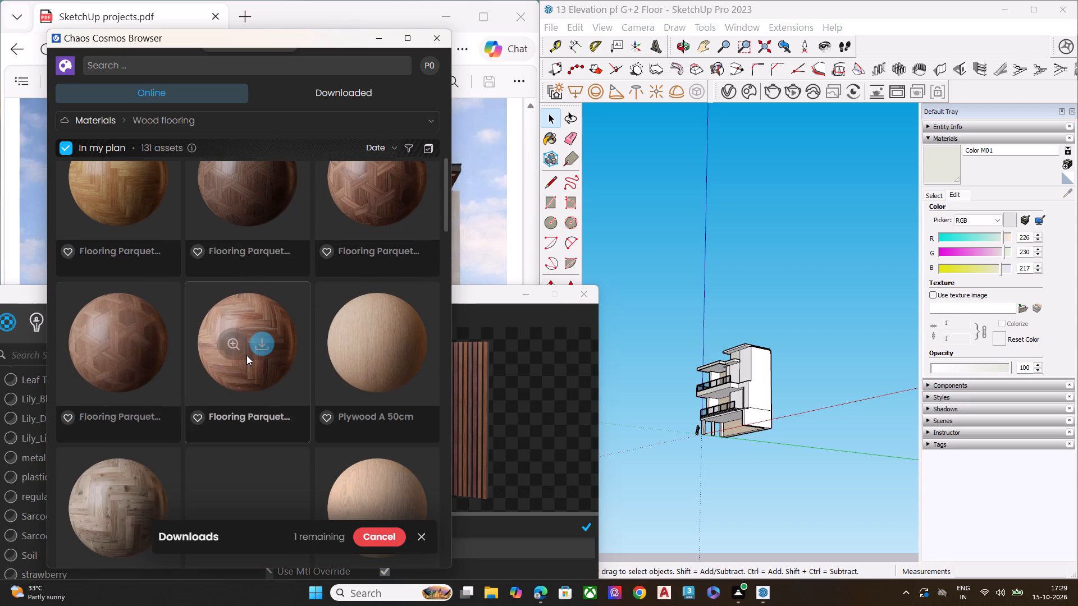
scroll(246, 355, down, 3)
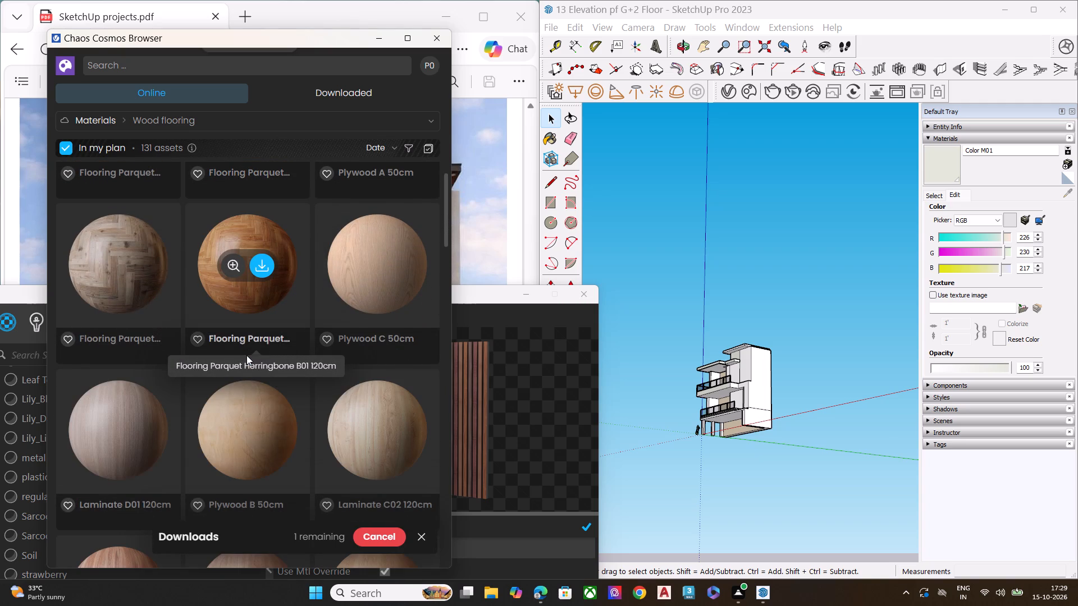
scroll(246, 355, down, 3)
scroll(289, 451, down, 4)
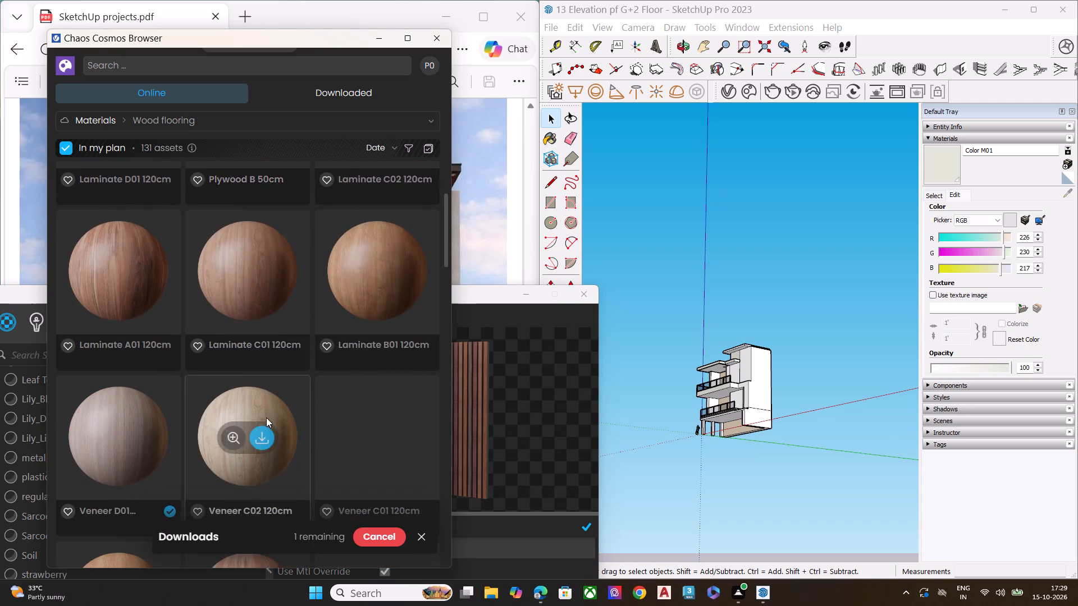
scroll(266, 417, down, 12)
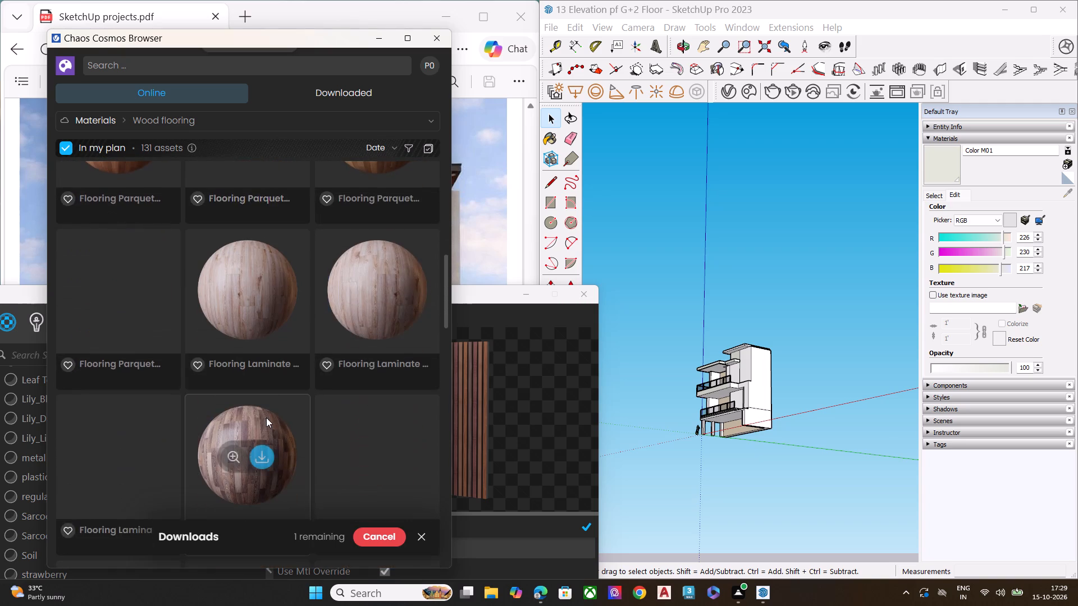
scroll(266, 417, down, 11)
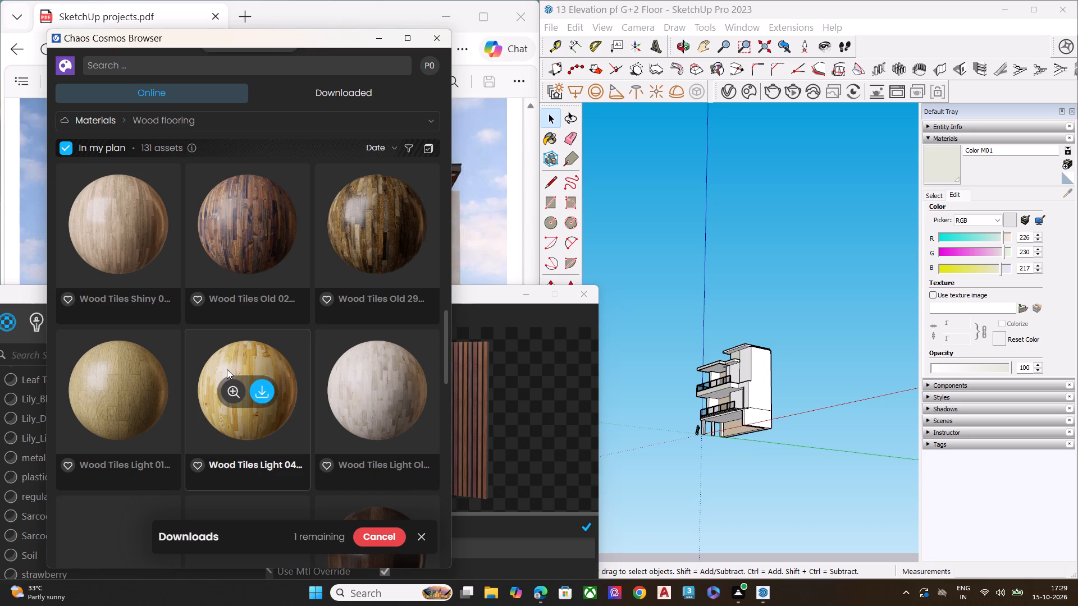
scroll(227, 369, down, 4)
scroll(227, 369, up, 6)
scroll(227, 369, down, 6)
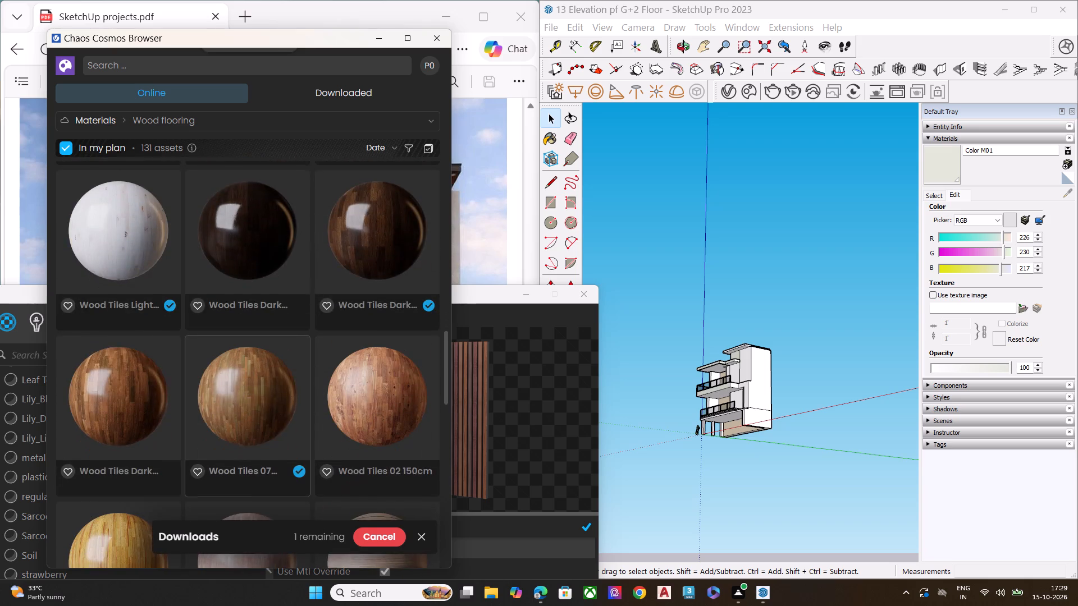
scroll(227, 369, down, 7)
scroll(227, 369, up, 2)
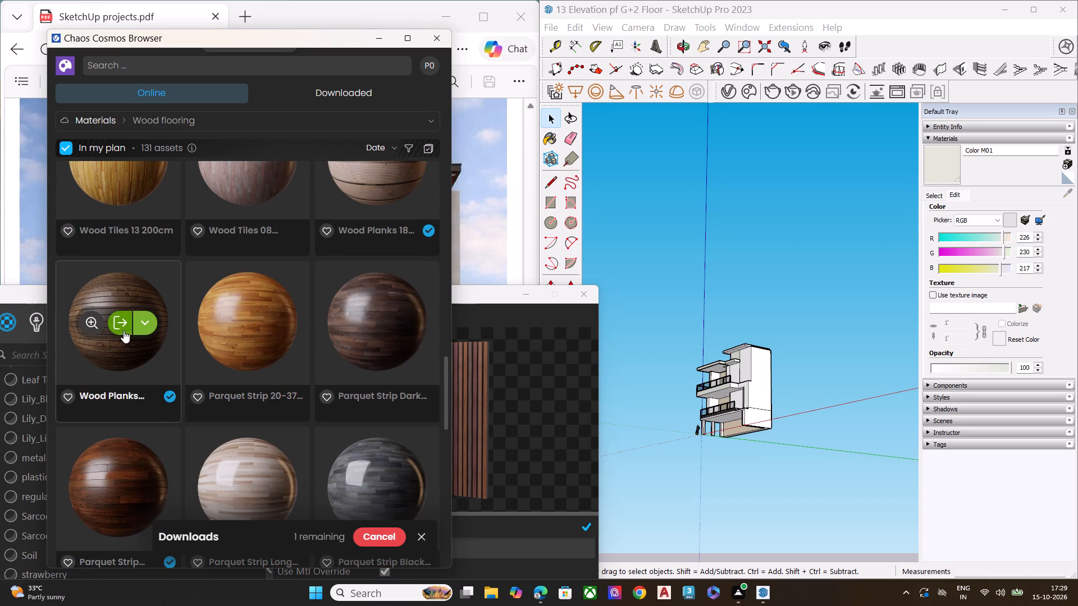
click(118, 323)
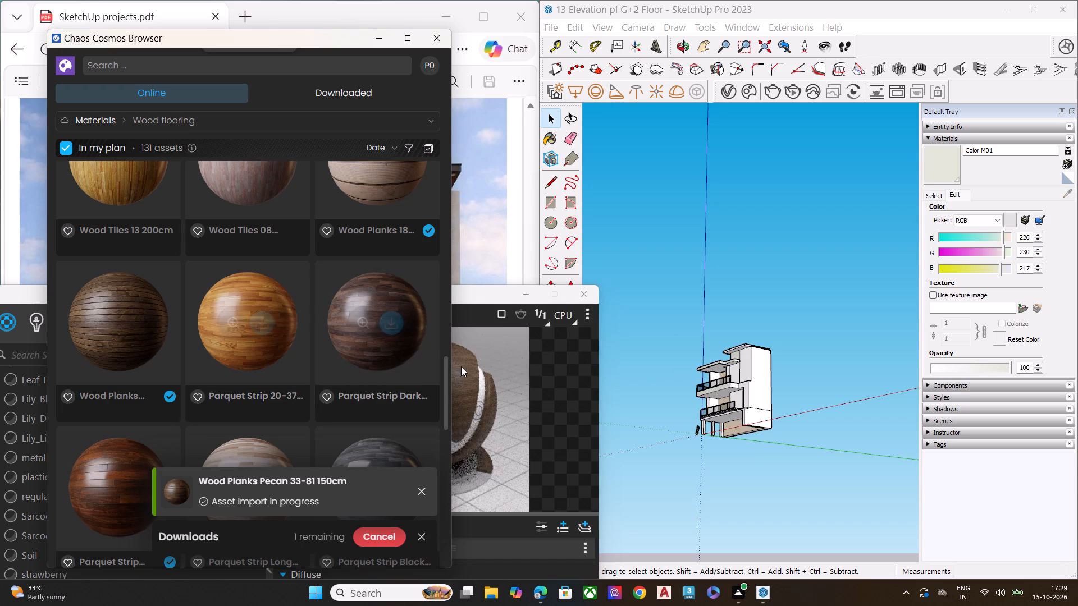
click(381, 41)
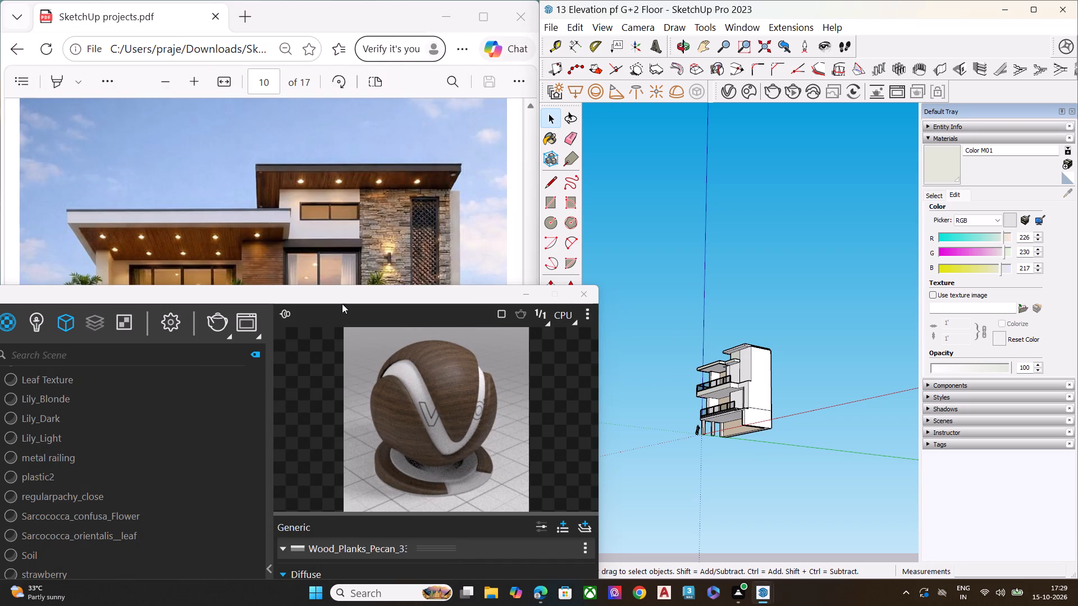
Lighten the diffuse colour of the Wood Planks Pecan 33-81 150cm material in the V-Ray Asset Editor.
drag(345, 295, 453, 198)
drag(426, 296, 522, 52)
click(156, 531)
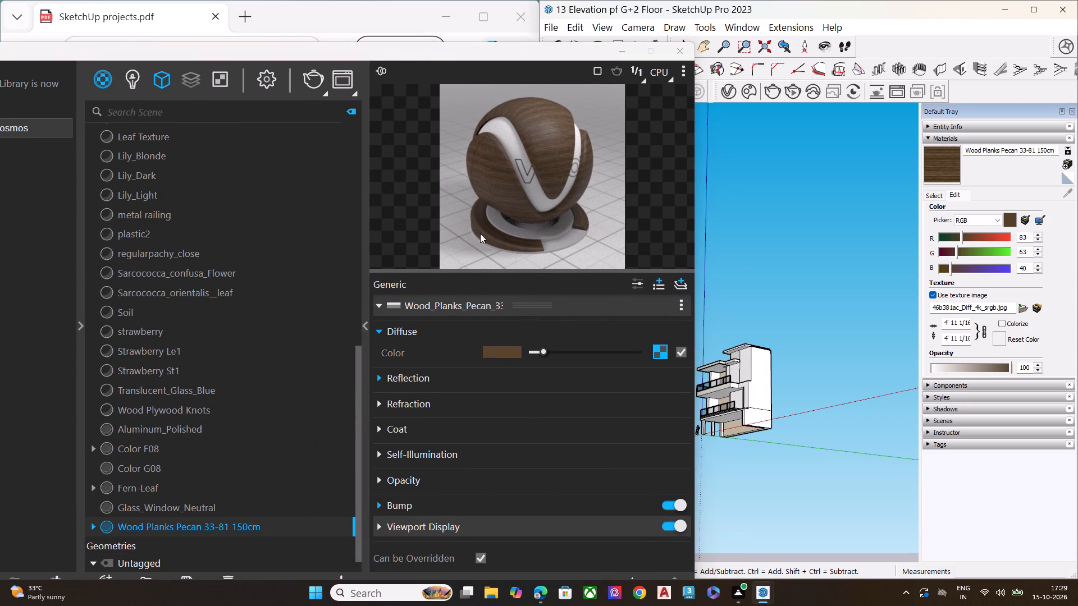
click(558, 352)
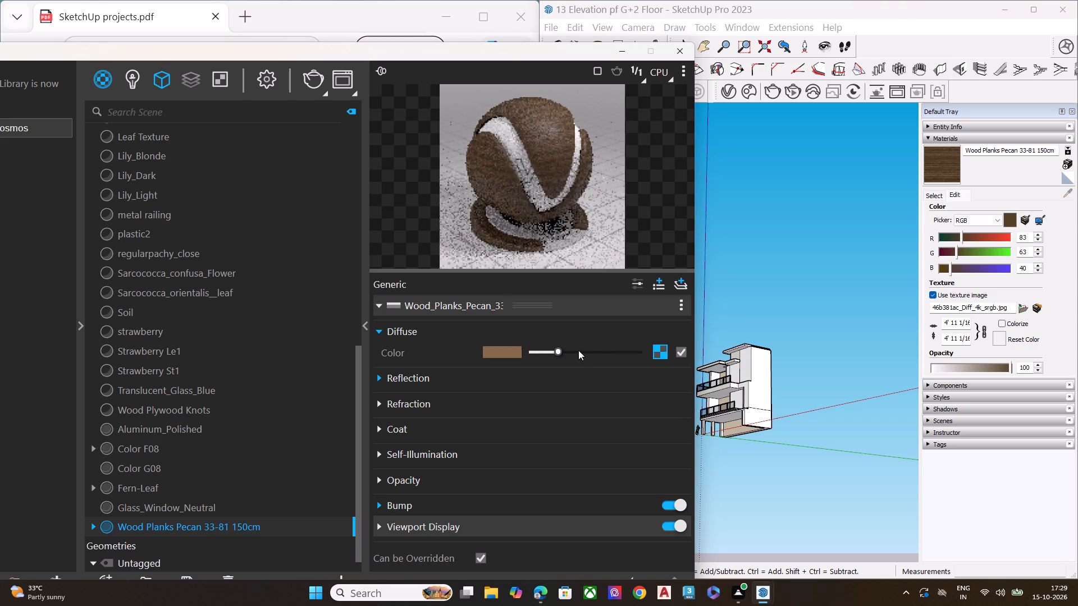
click(578, 350)
click(619, 51)
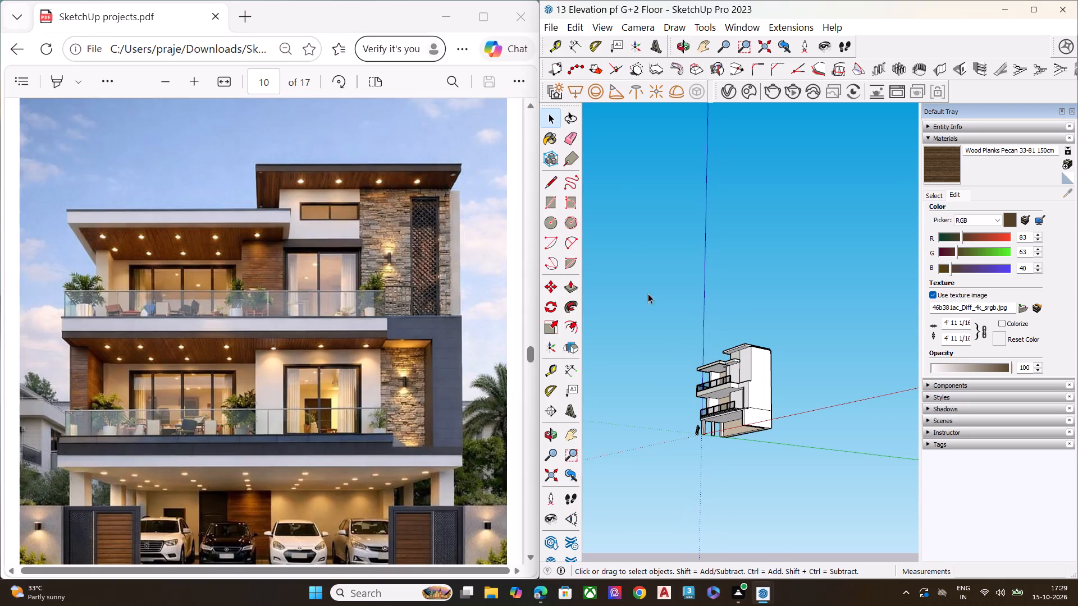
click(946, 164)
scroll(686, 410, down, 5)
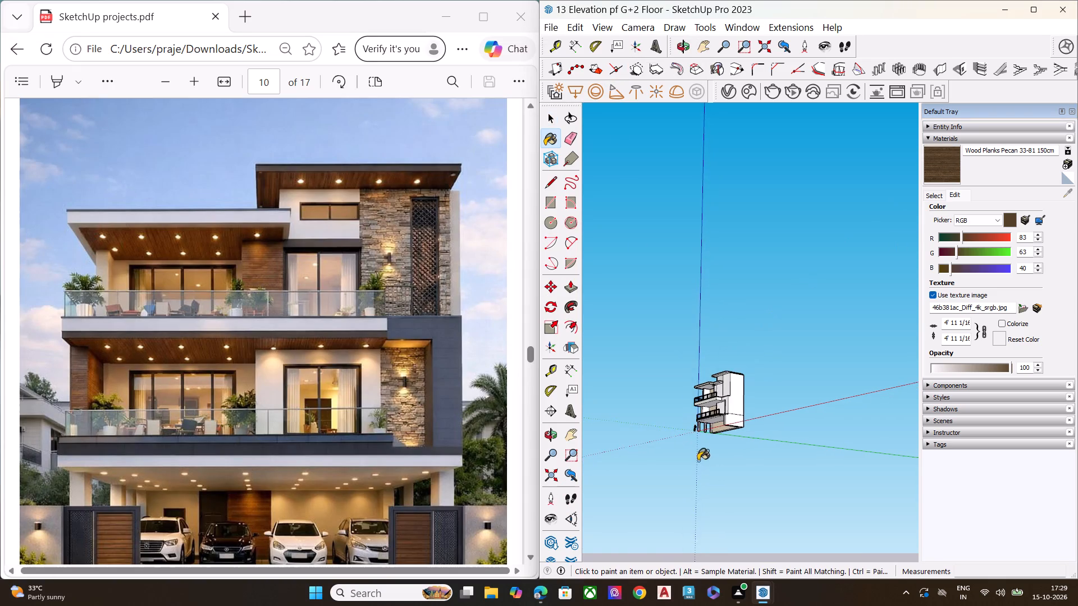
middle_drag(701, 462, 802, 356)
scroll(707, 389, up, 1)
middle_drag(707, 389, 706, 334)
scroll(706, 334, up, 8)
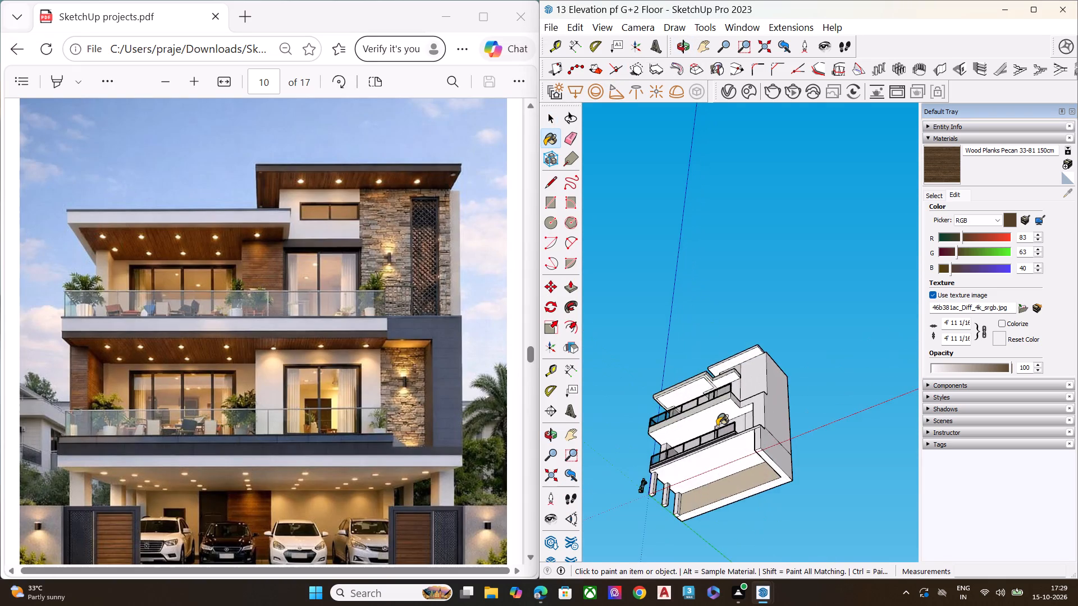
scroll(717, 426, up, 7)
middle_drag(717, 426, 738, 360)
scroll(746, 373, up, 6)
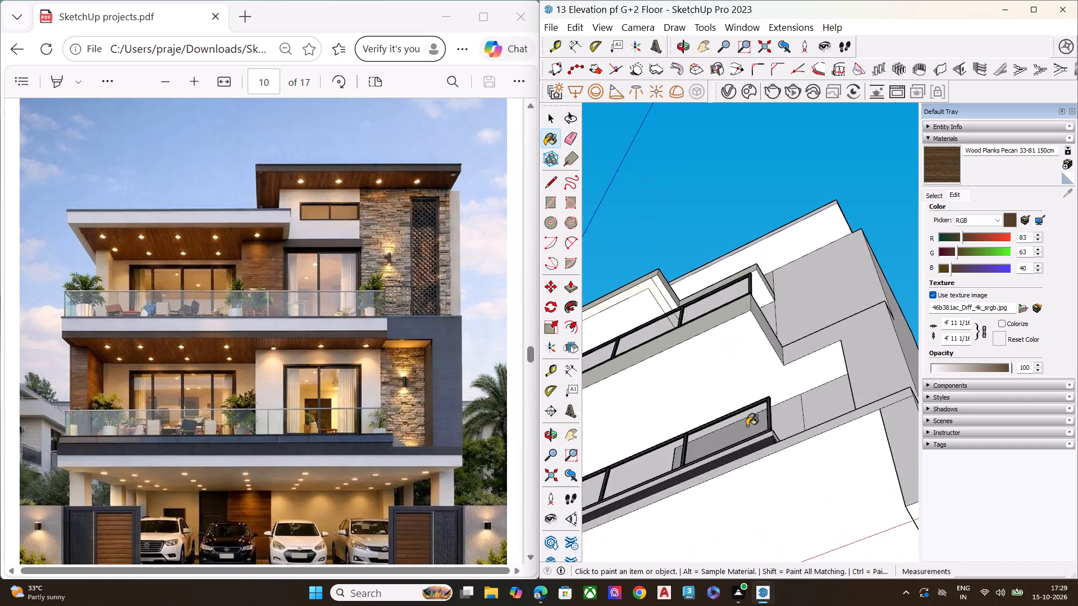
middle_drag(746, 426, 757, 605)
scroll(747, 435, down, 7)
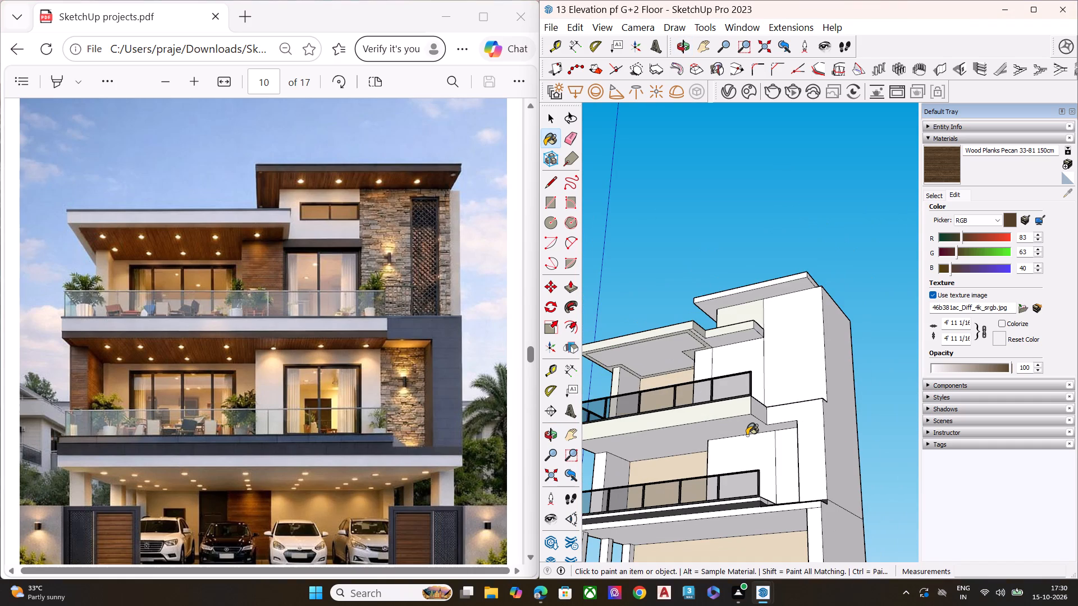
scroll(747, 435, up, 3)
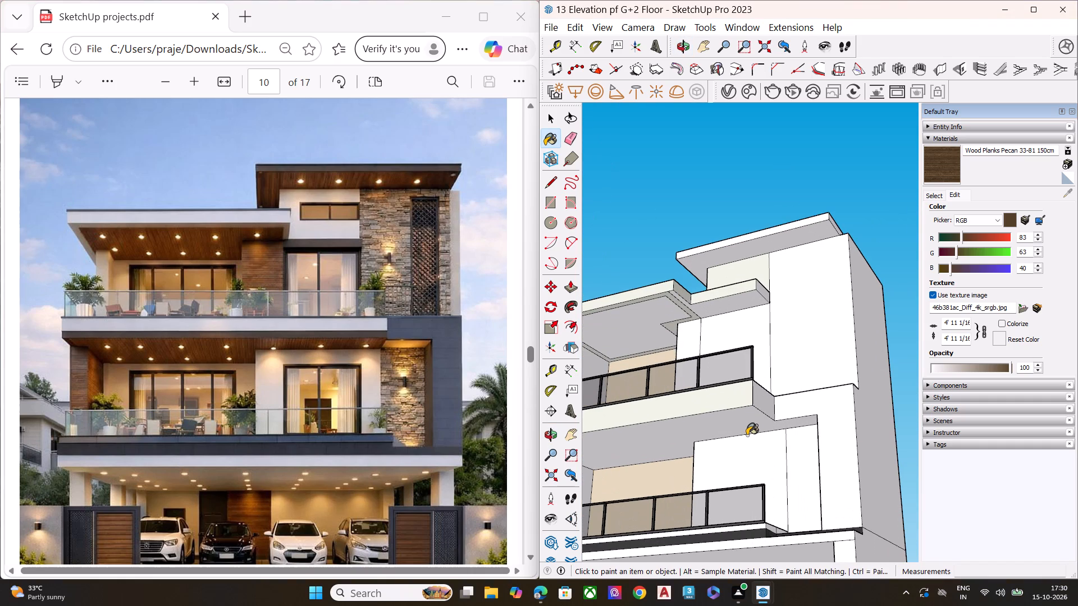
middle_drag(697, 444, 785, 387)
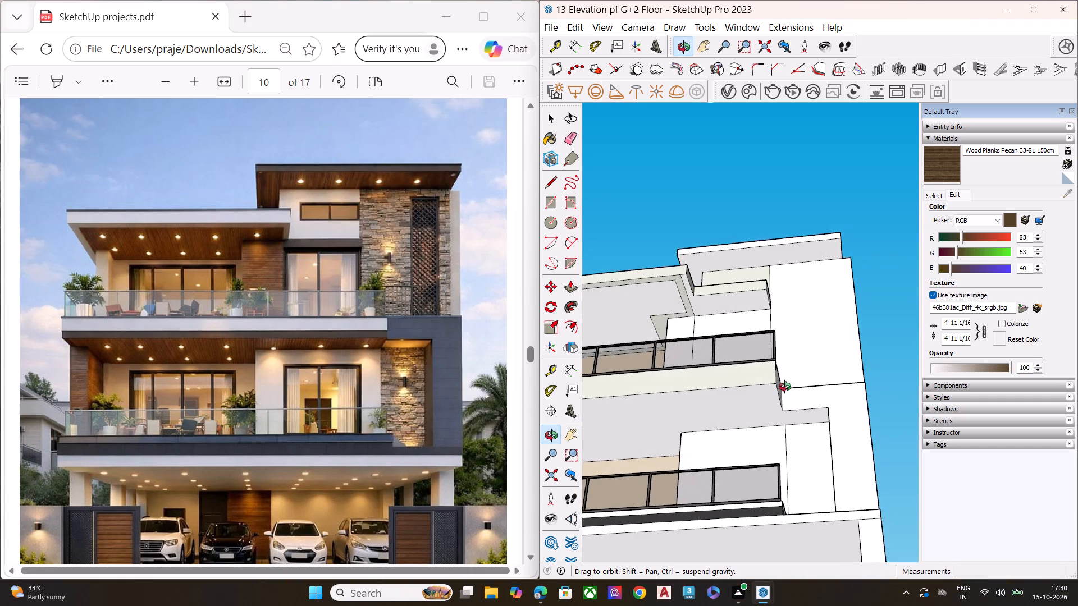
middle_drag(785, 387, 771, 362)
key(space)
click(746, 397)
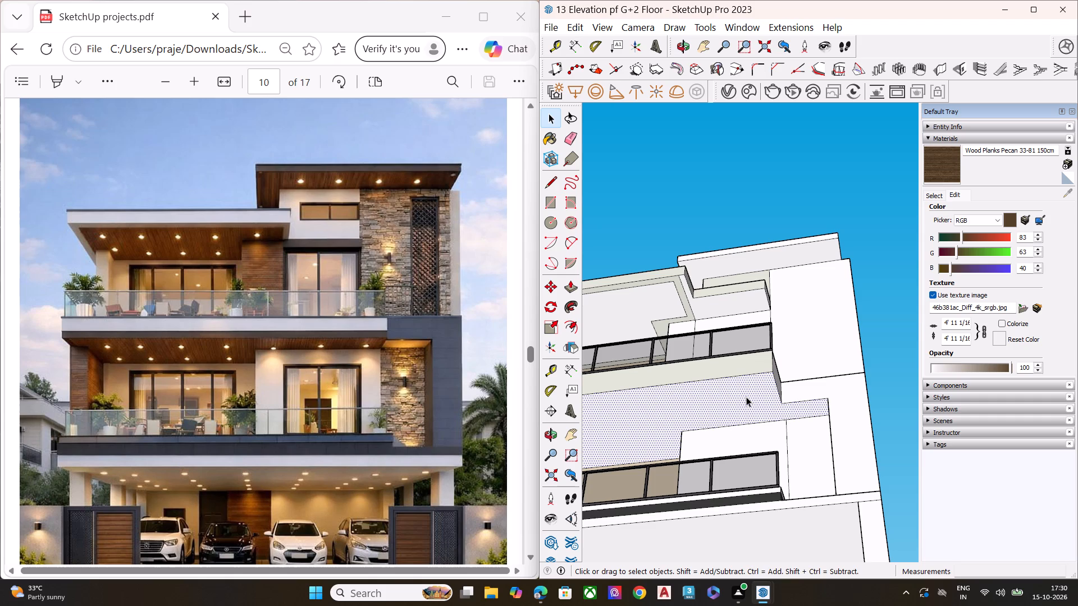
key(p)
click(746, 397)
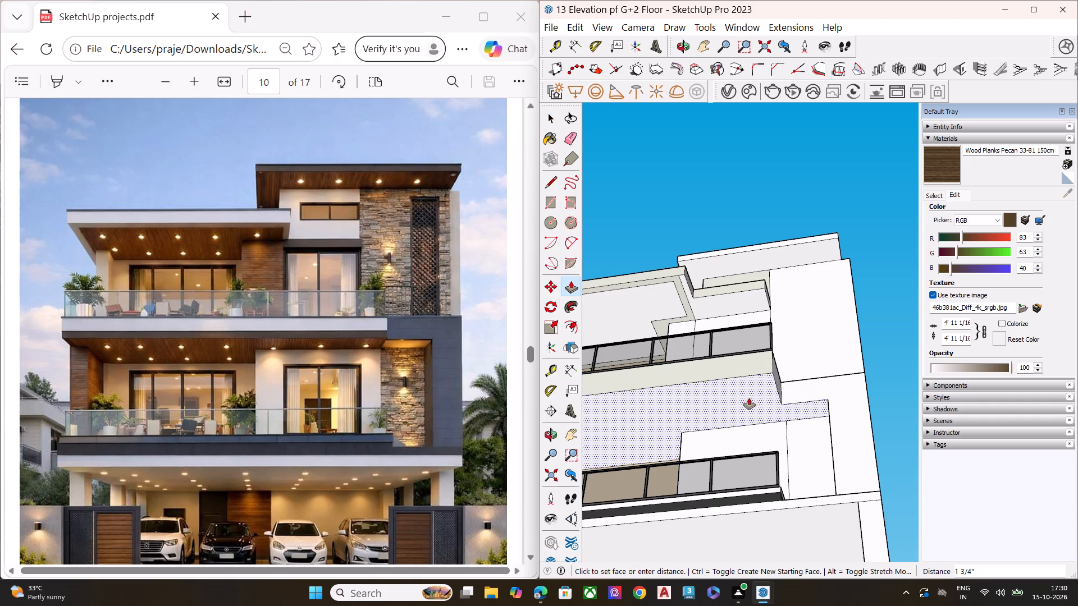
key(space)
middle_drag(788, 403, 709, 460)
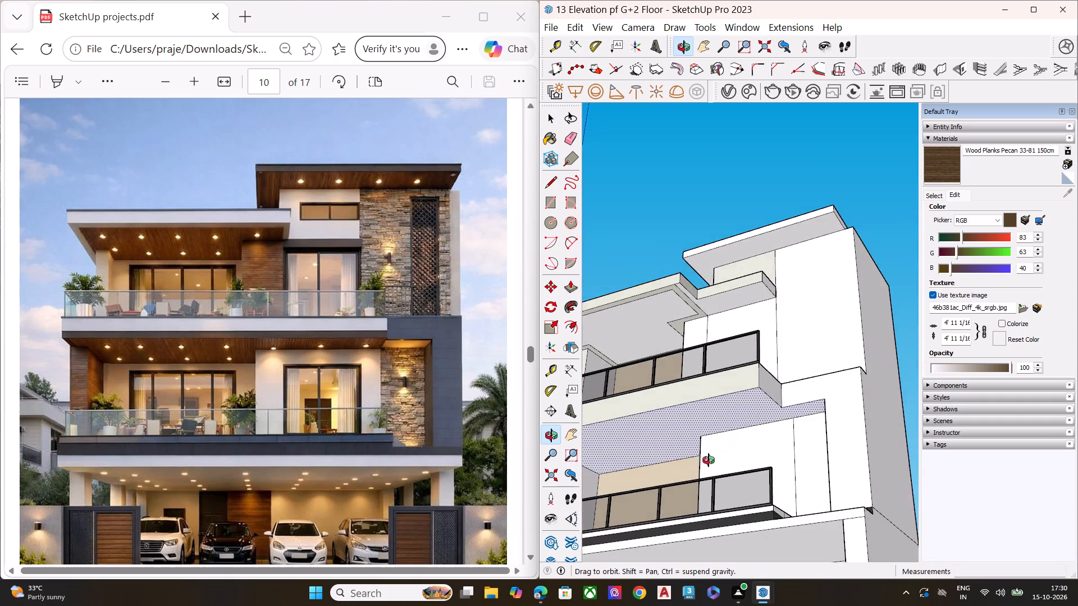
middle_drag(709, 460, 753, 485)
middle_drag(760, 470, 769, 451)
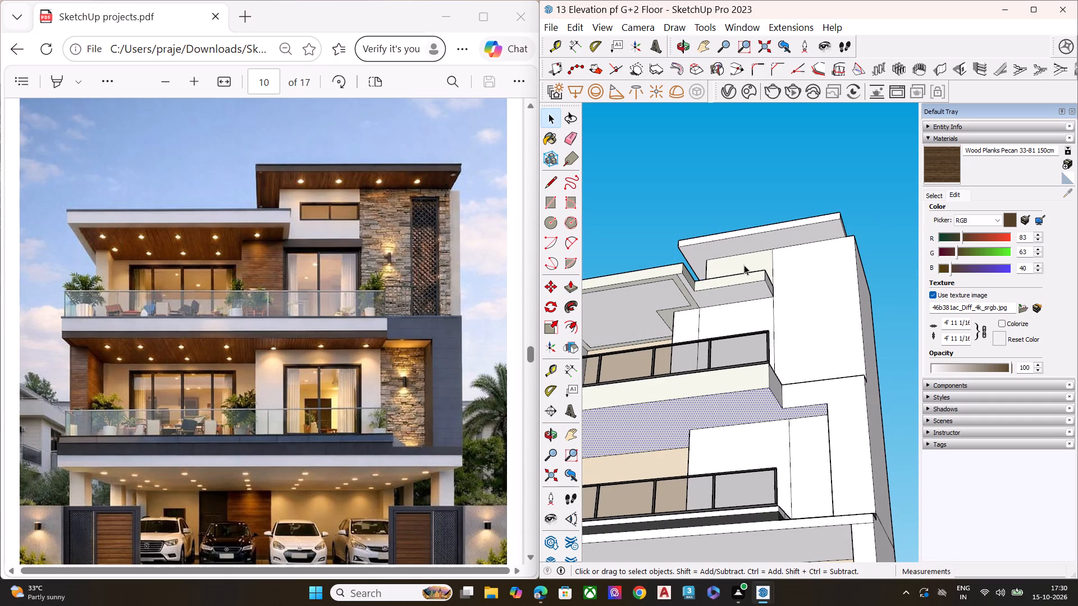
Draw a line along the full front fascia of the upper balcony slab at mid-height, splitting it into two strips.
scroll(733, 326, down, 4)
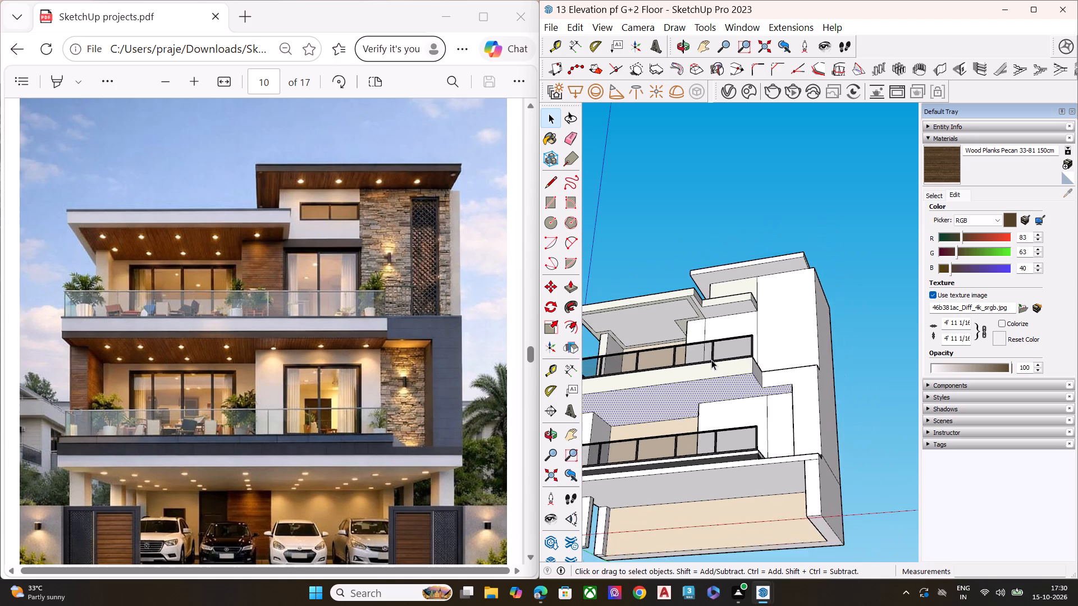
scroll(711, 360, down, 2)
middle_drag(606, 410, 704, 459)
scroll(740, 387, down, 5)
scroll(657, 370, up, 8)
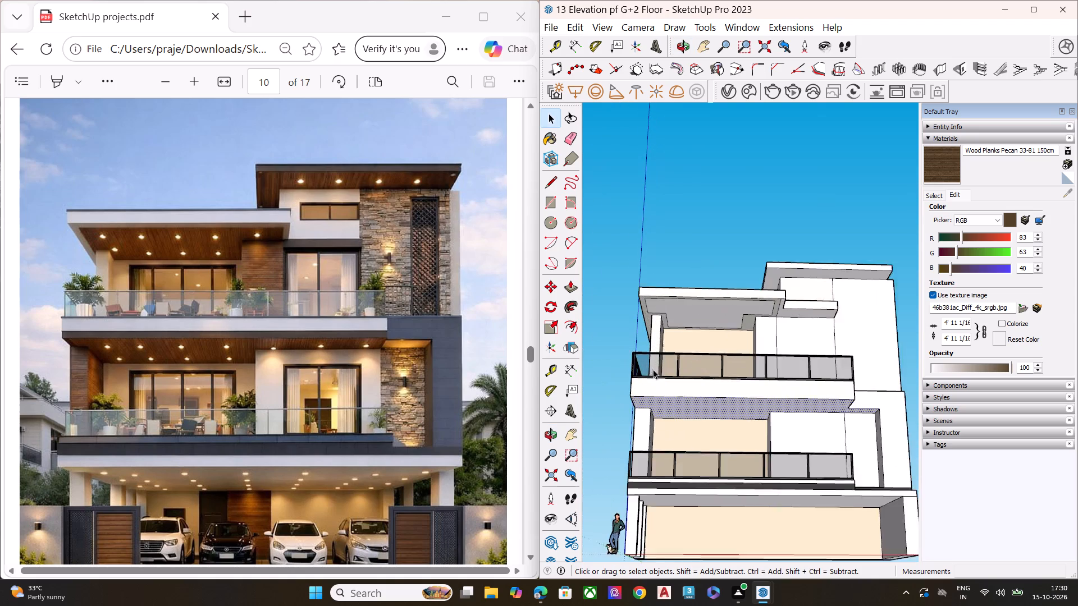
key(space)
scroll(650, 401, up, 5)
key(l)
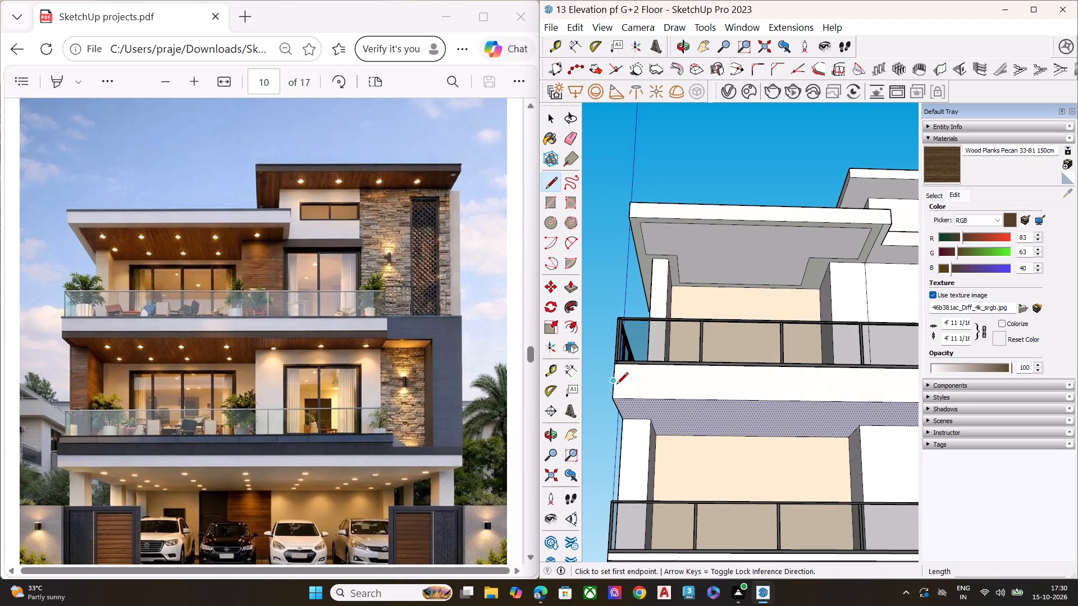
scroll(603, 389, down, 2)
middle_drag(610, 391, 610, 395)
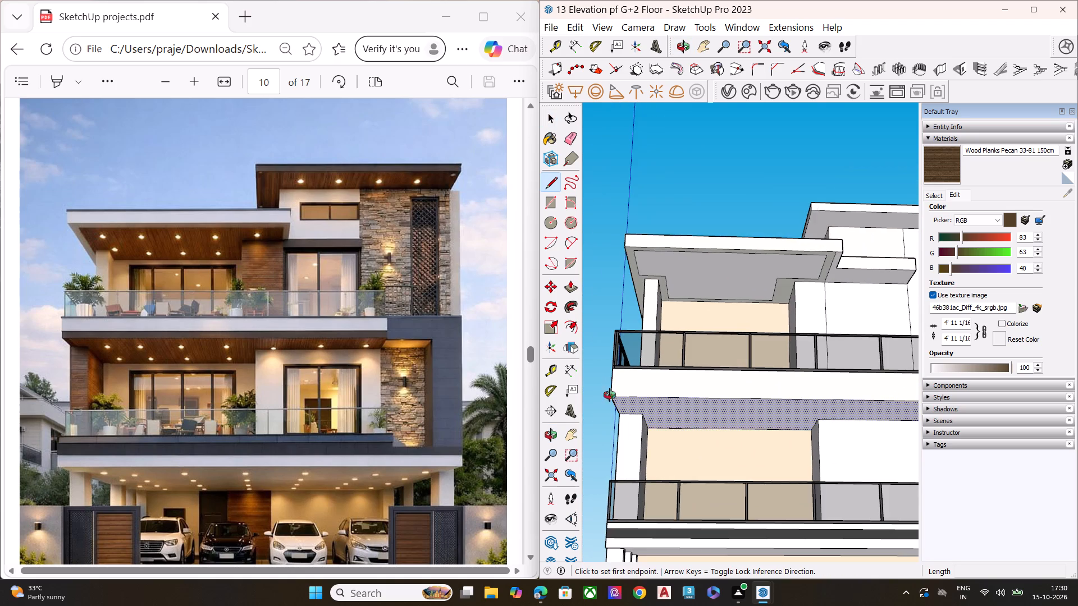
middle_drag(610, 395, 569, 514)
scroll(587, 431, up, 5)
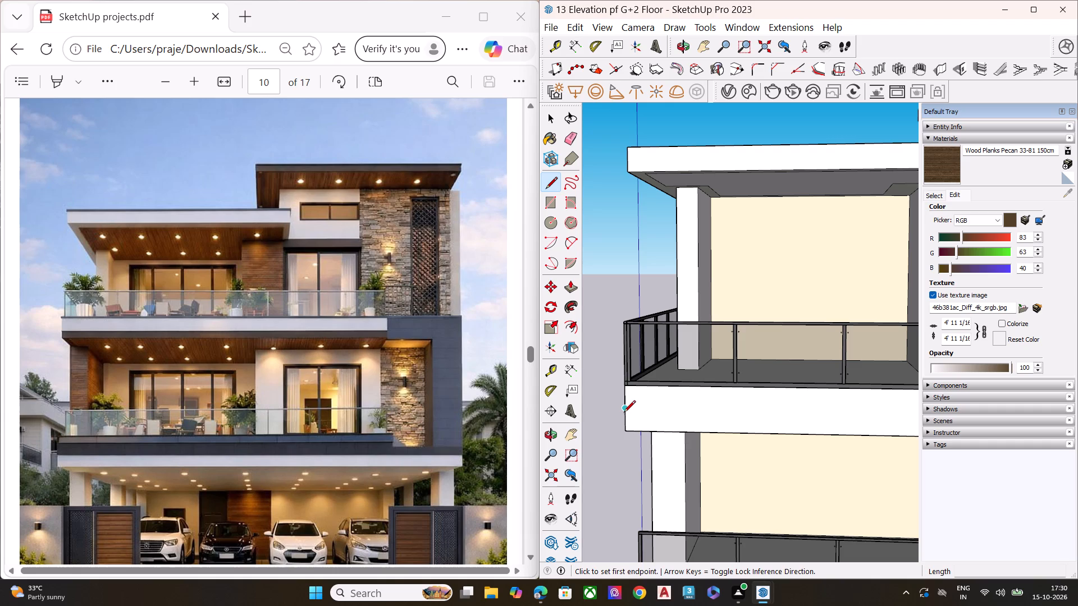
click(624, 413)
scroll(614, 415, down, 13)
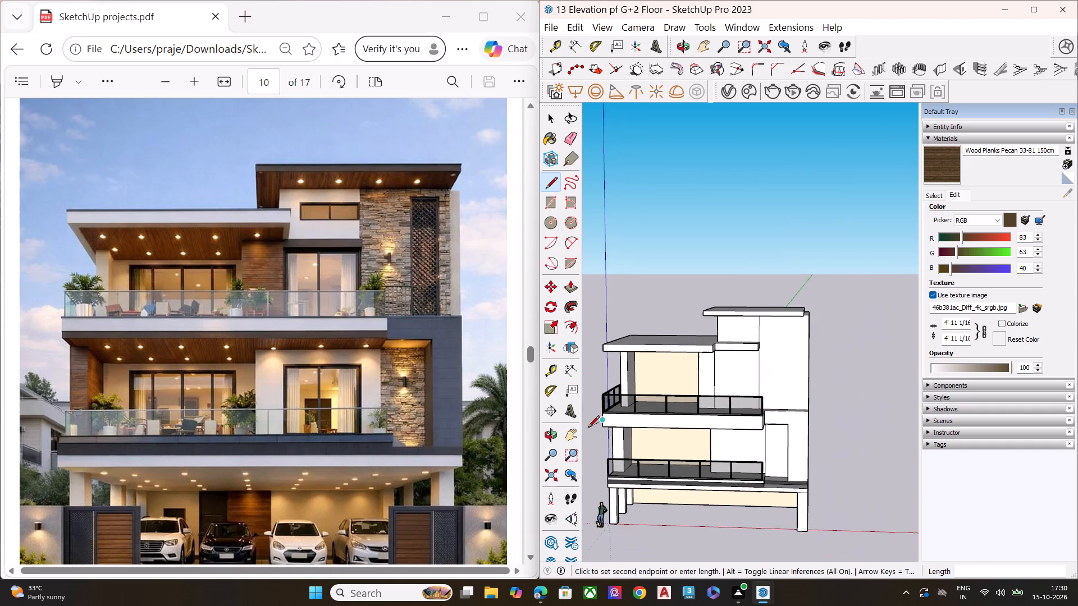
scroll(588, 428, down, 2)
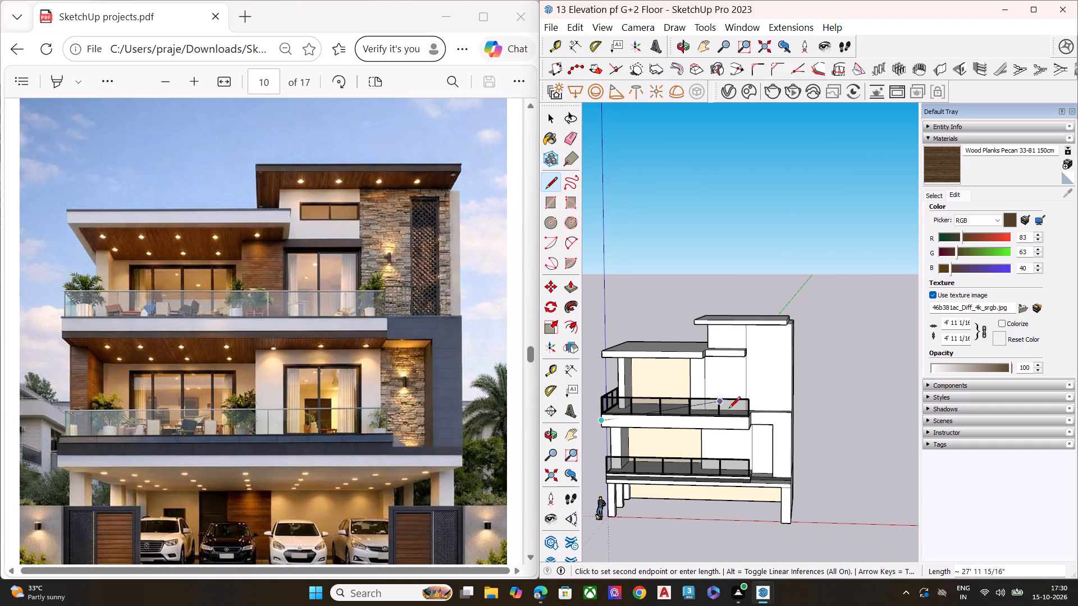
scroll(743, 417, up, 6)
click(754, 430)
key(space)
Scale the lower strip of the upper balcony fascia down from its top edge to about 0.72.
scroll(754, 430, down, 6)
scroll(655, 431, up, 4)
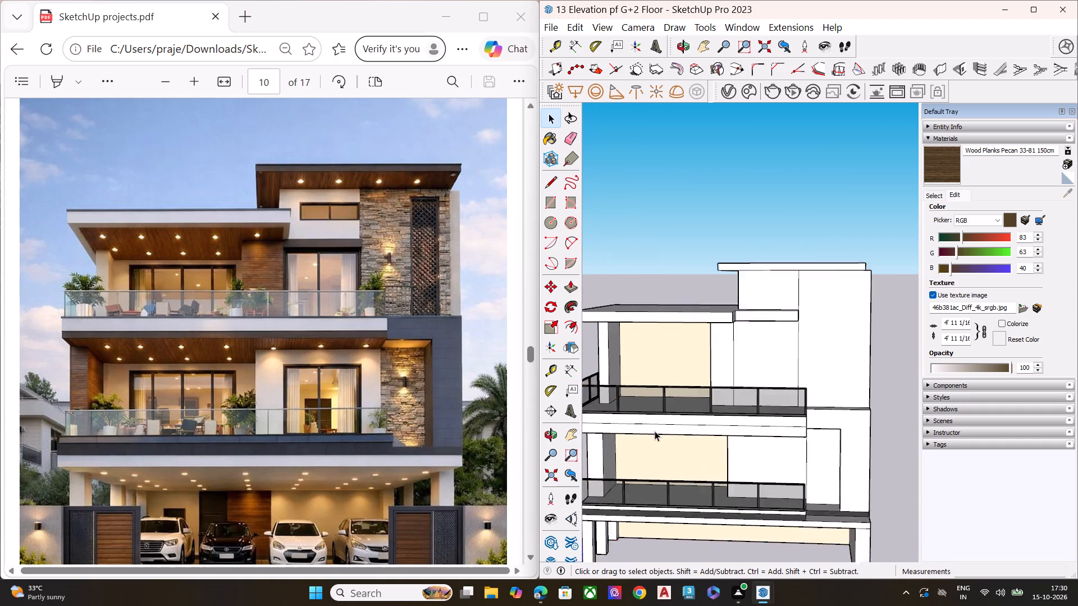
scroll(655, 431, up, 3)
double_click(663, 426)
key(s)
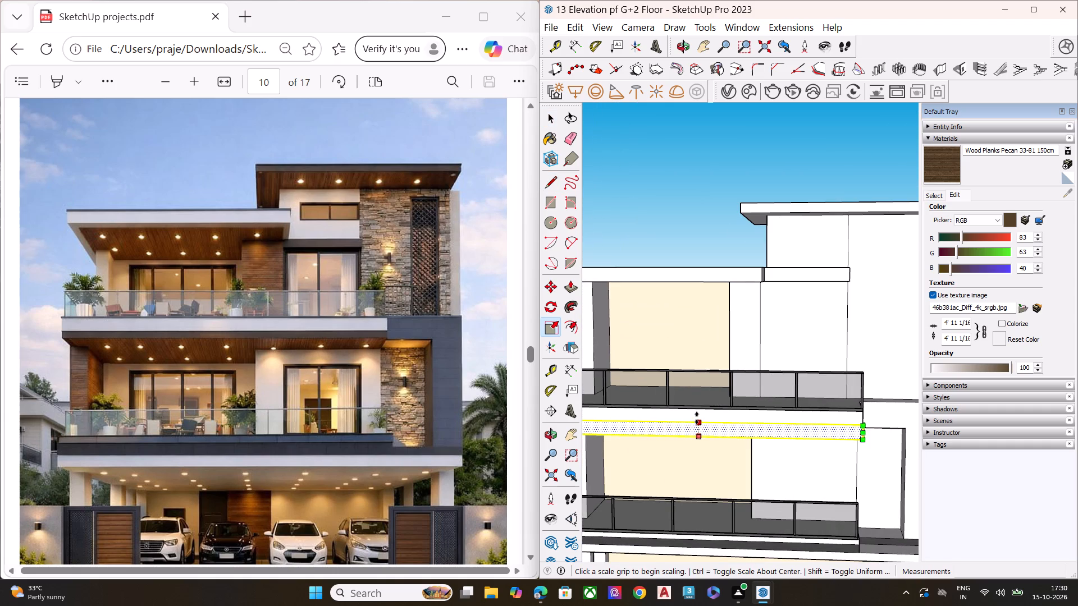
click(697, 418)
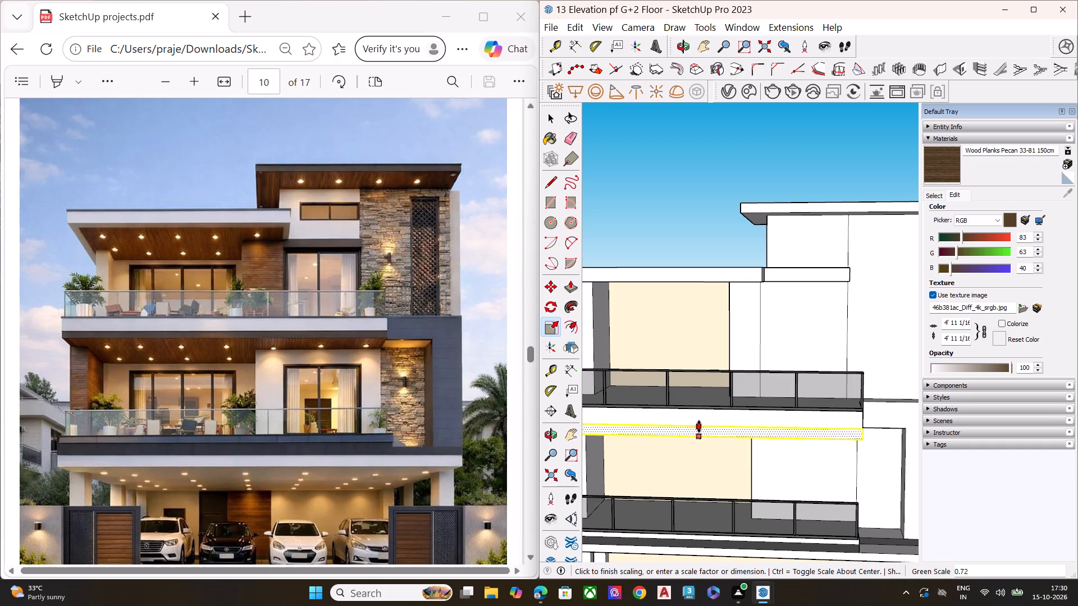
click(699, 426)
key(space)
Paint the recessed roof soffit and the underside of the upper balcony slab with Wood Planks Pecan 33-81 150cm.
scroll(683, 371, down, 7)
middle_drag(750, 452, 720, 227)
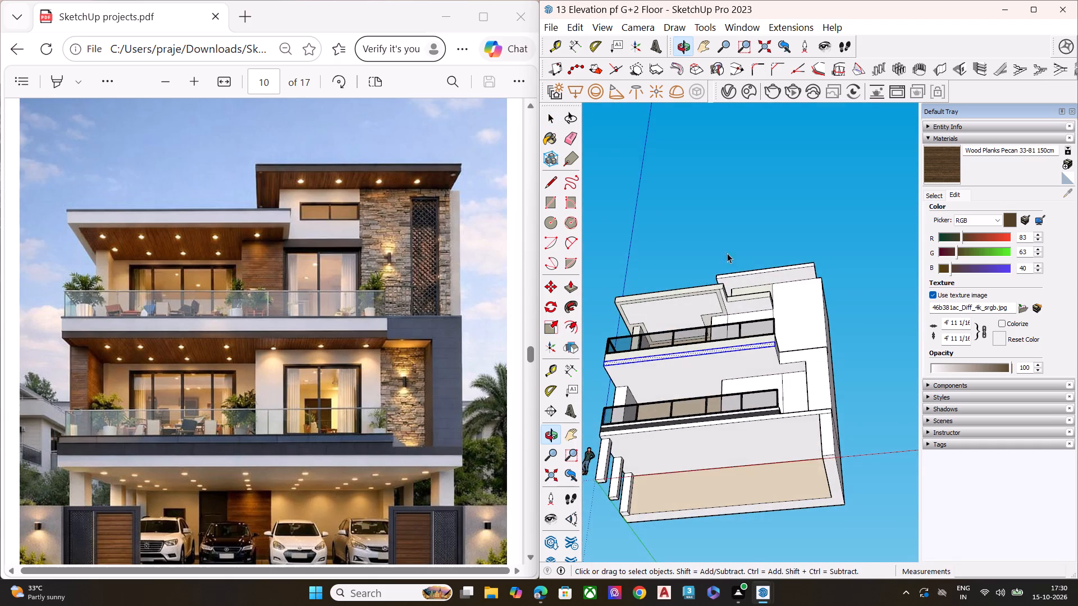
scroll(731, 273, up, 5)
key(space)
click(707, 237)
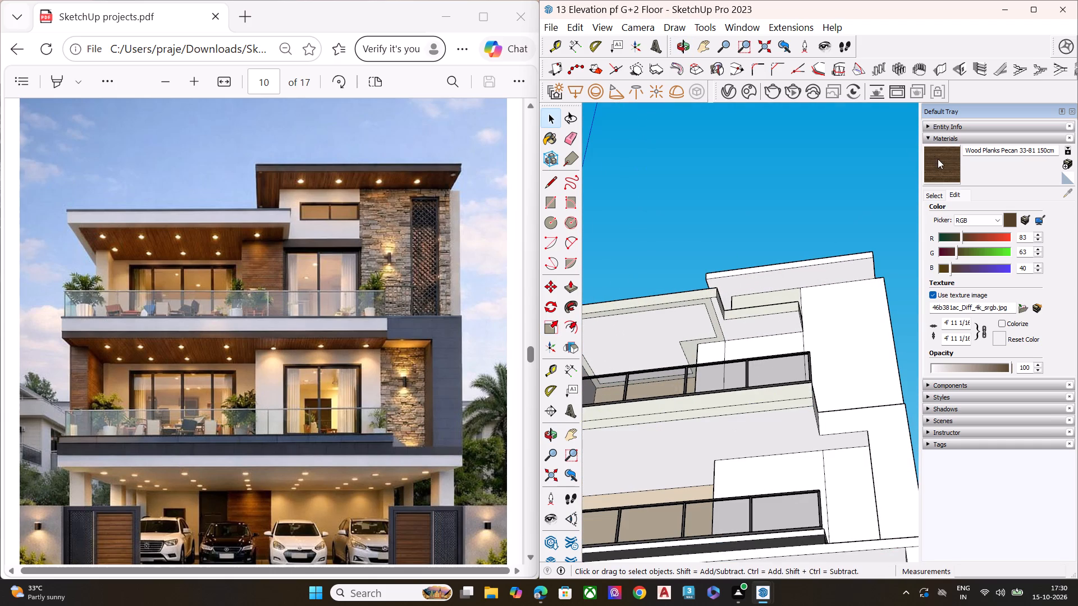
click(938, 159)
click(688, 320)
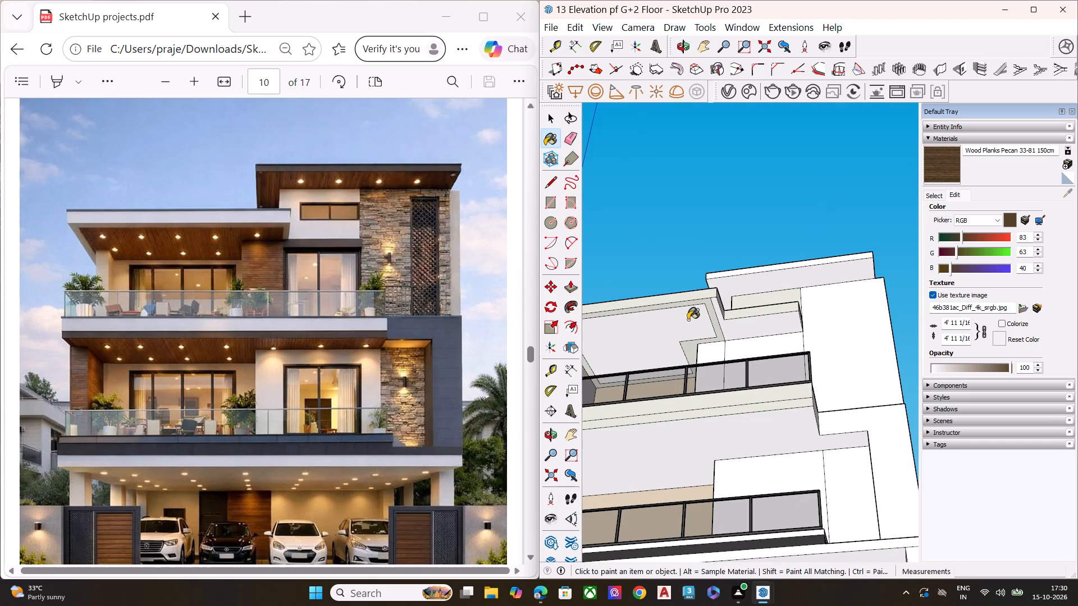
scroll(838, 296, down, 7)
middle_drag(752, 385, 756, 352)
scroll(757, 355, up, 5)
click(752, 361)
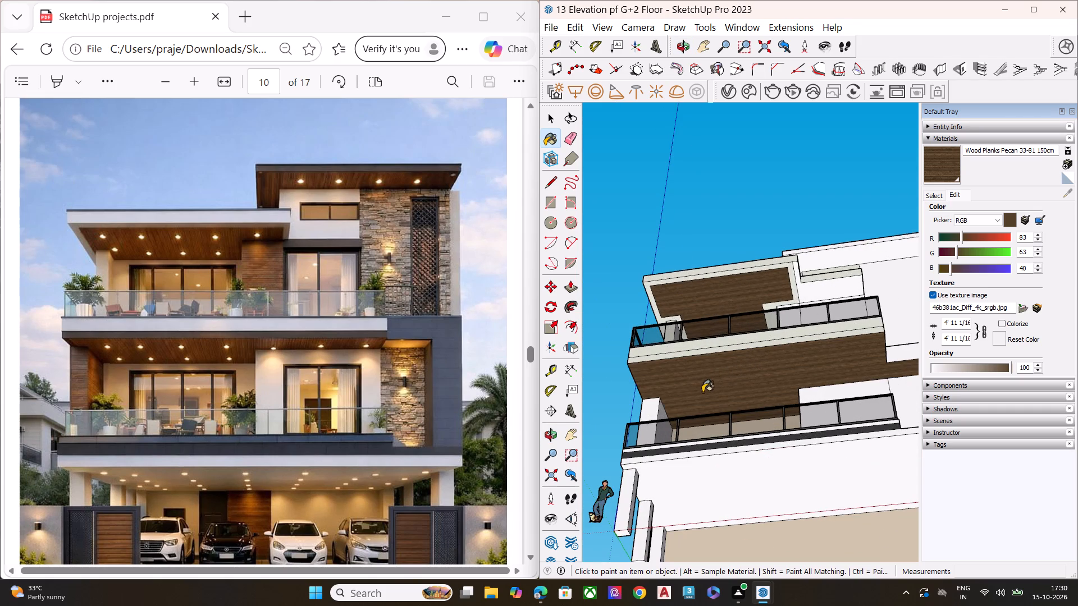
Paint the front and inner side faces of the lower balcony's end wall with Wood Planks Pecan 33-81 150cm.
middle_drag(656, 460, 653, 576)
scroll(655, 393, up, 4)
scroll(660, 378, down, 1)
scroll(660, 378, up, 3)
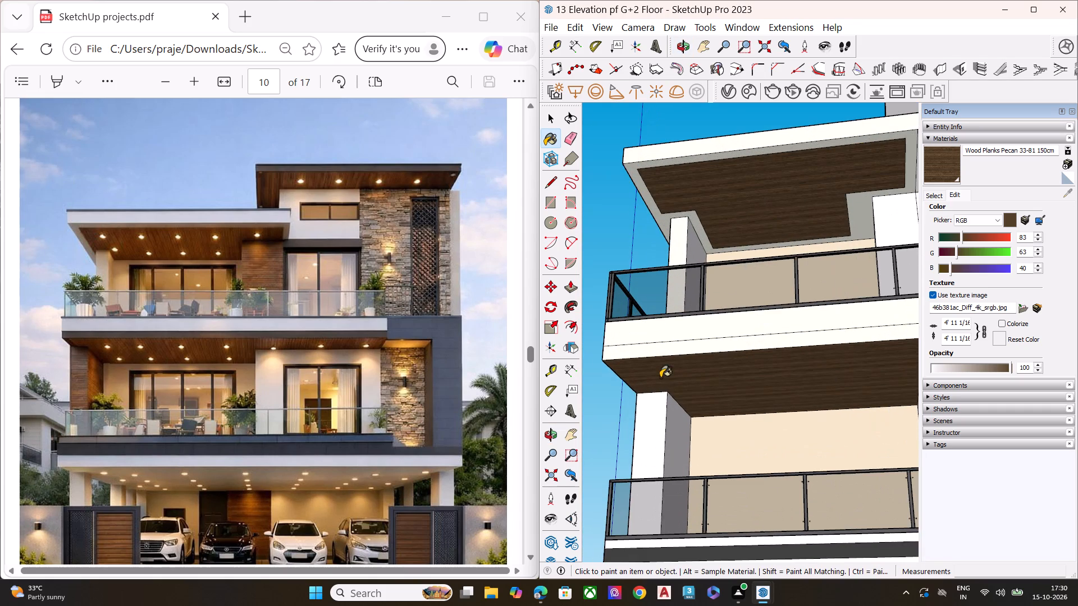
click(656, 427)
scroll(668, 425, up, 5)
middle_drag(668, 425, 661, 474)
click(681, 435)
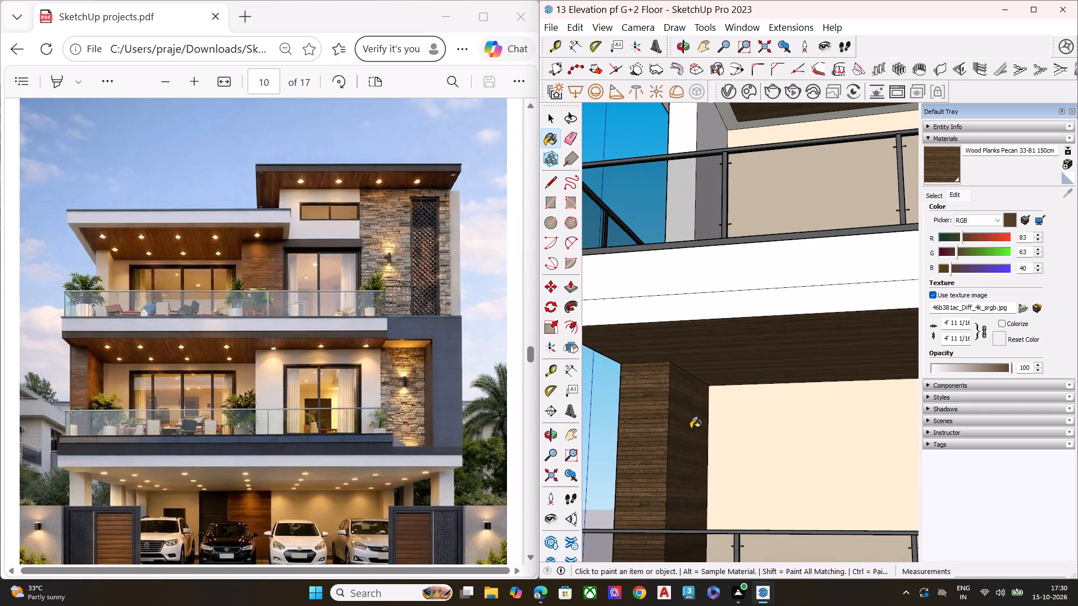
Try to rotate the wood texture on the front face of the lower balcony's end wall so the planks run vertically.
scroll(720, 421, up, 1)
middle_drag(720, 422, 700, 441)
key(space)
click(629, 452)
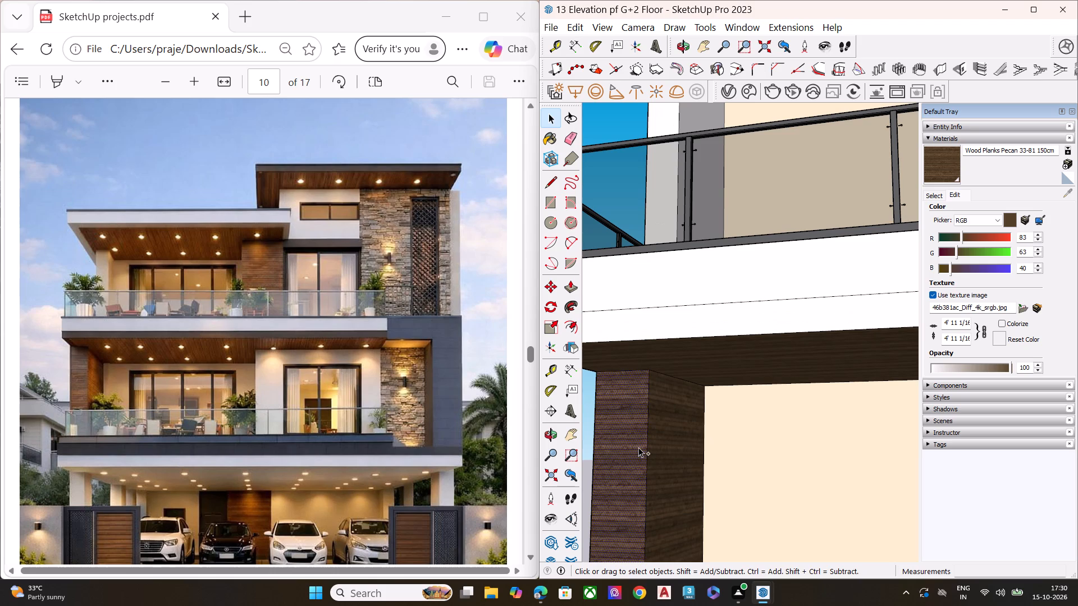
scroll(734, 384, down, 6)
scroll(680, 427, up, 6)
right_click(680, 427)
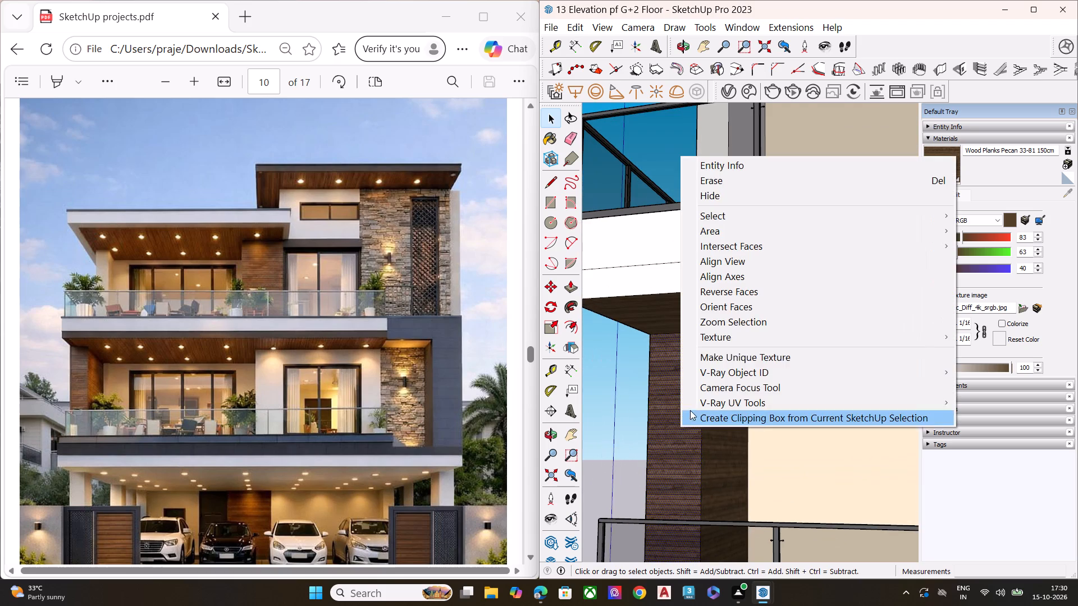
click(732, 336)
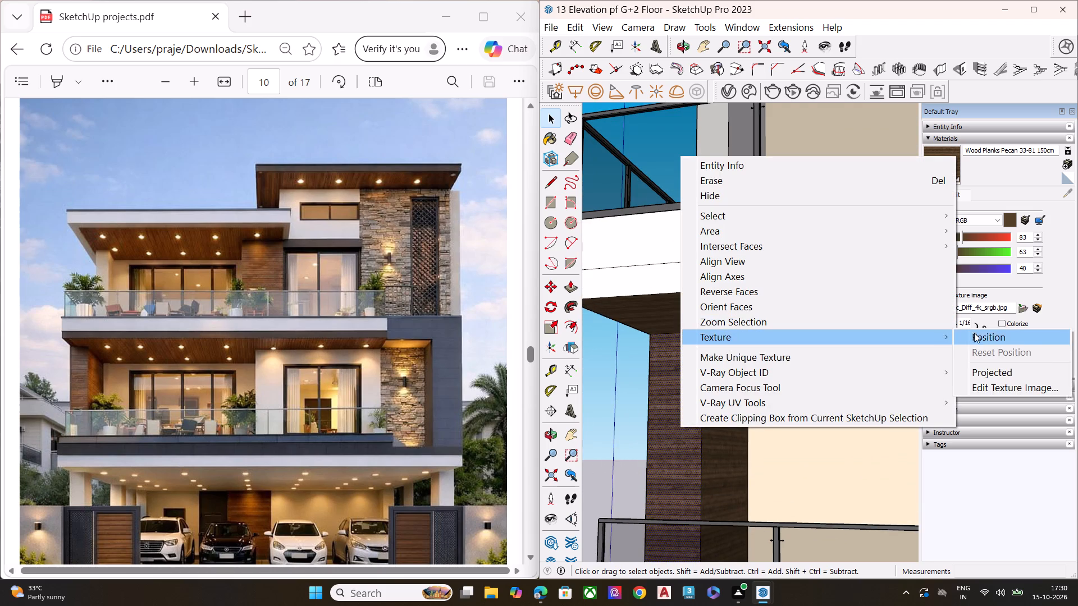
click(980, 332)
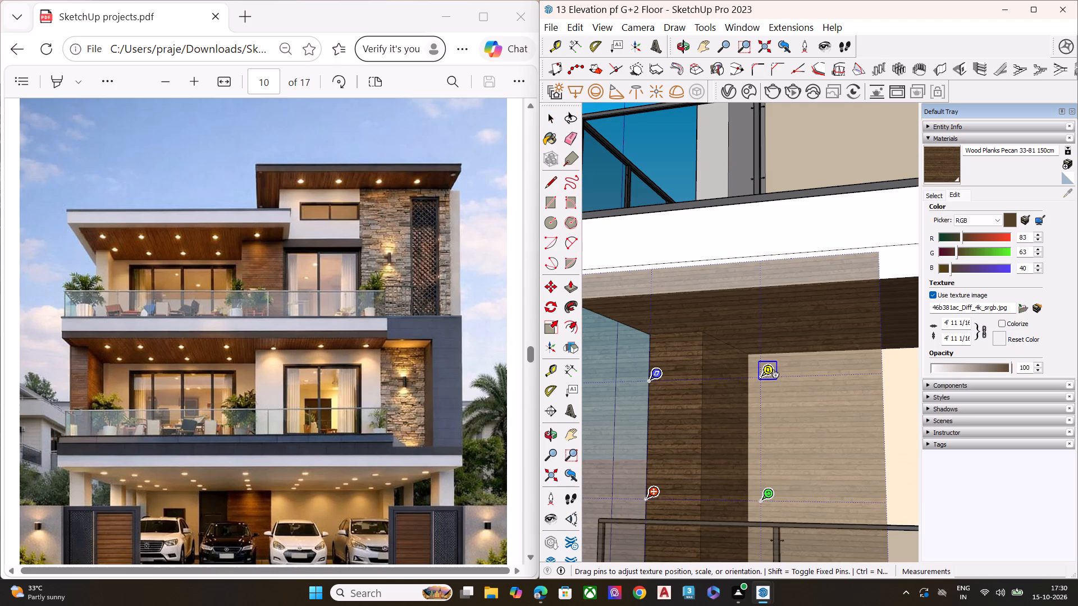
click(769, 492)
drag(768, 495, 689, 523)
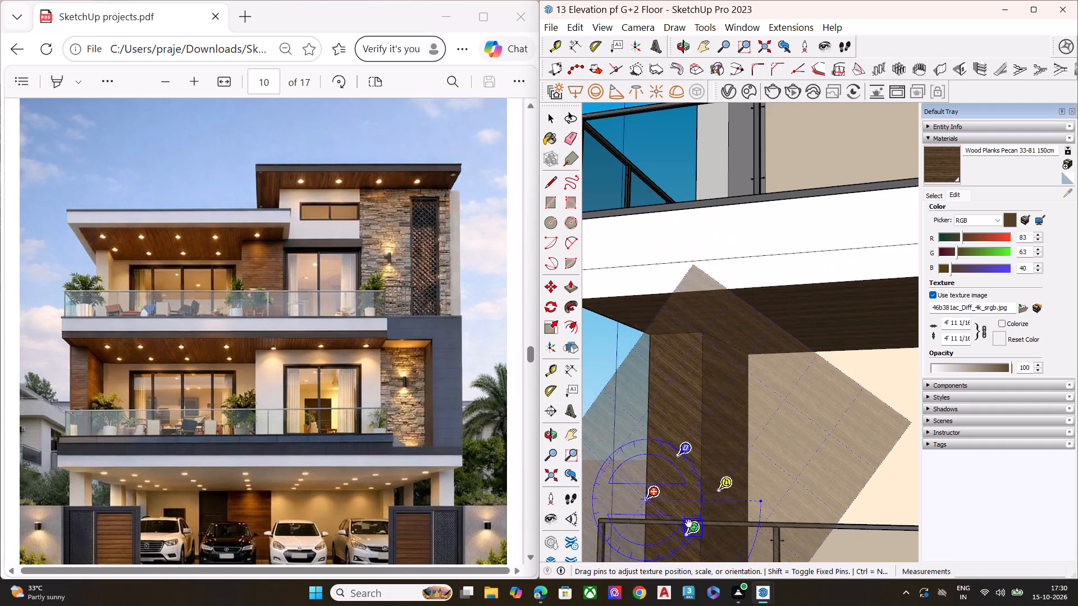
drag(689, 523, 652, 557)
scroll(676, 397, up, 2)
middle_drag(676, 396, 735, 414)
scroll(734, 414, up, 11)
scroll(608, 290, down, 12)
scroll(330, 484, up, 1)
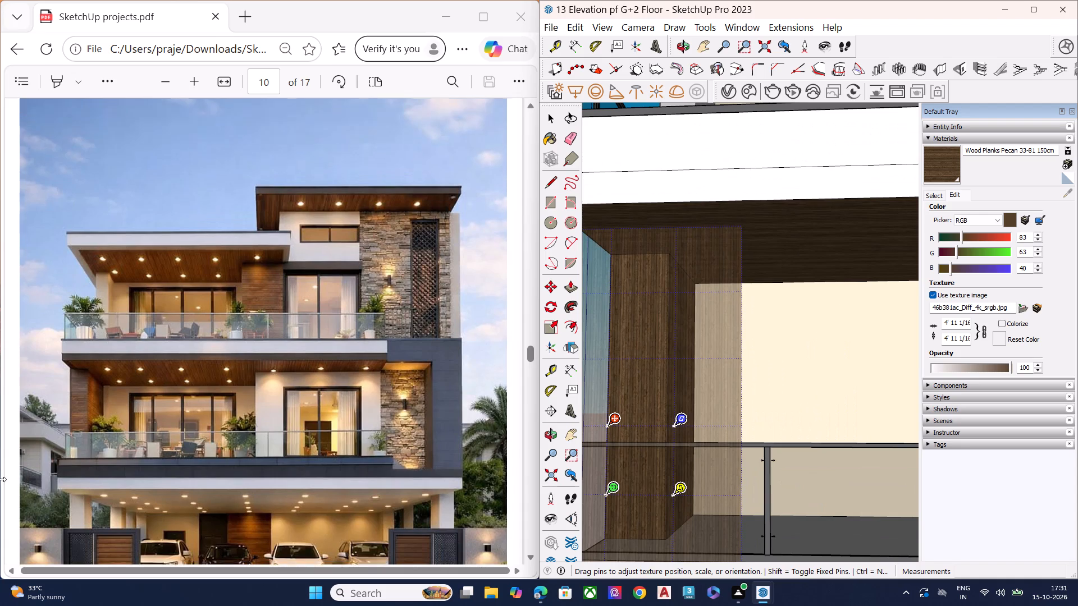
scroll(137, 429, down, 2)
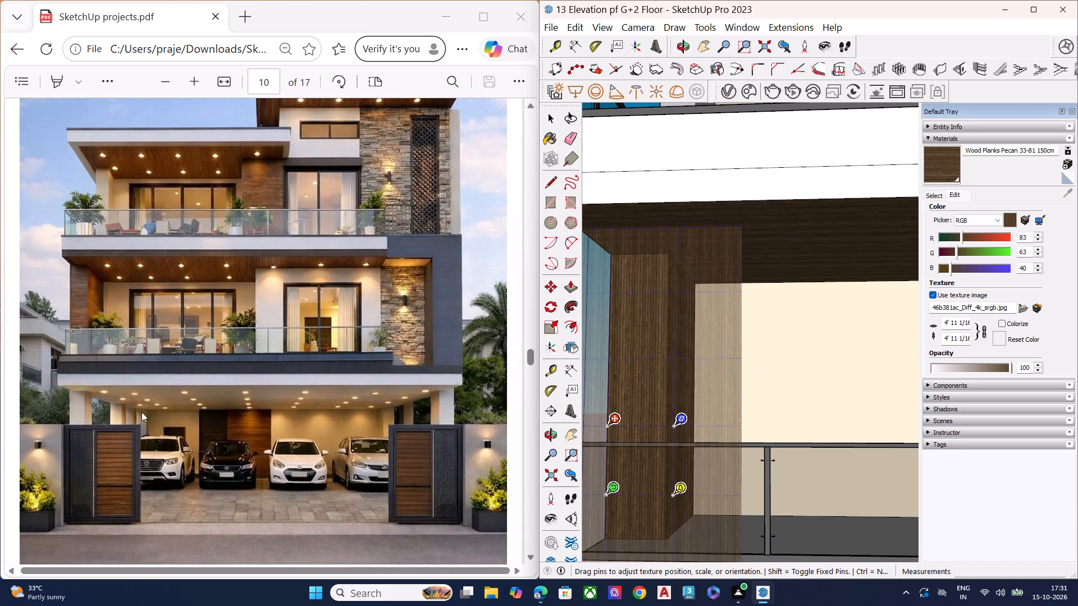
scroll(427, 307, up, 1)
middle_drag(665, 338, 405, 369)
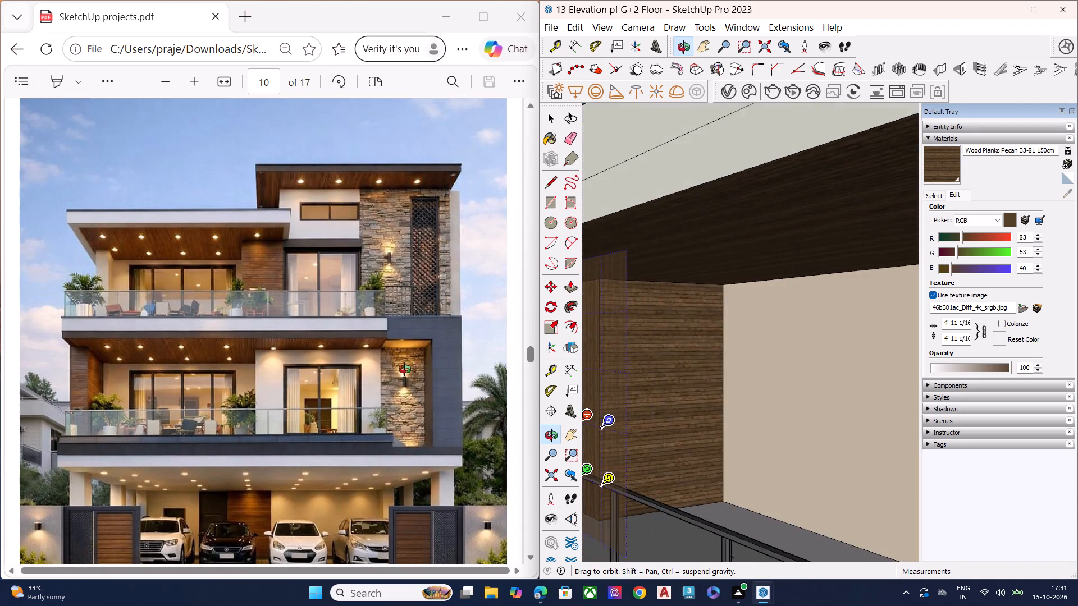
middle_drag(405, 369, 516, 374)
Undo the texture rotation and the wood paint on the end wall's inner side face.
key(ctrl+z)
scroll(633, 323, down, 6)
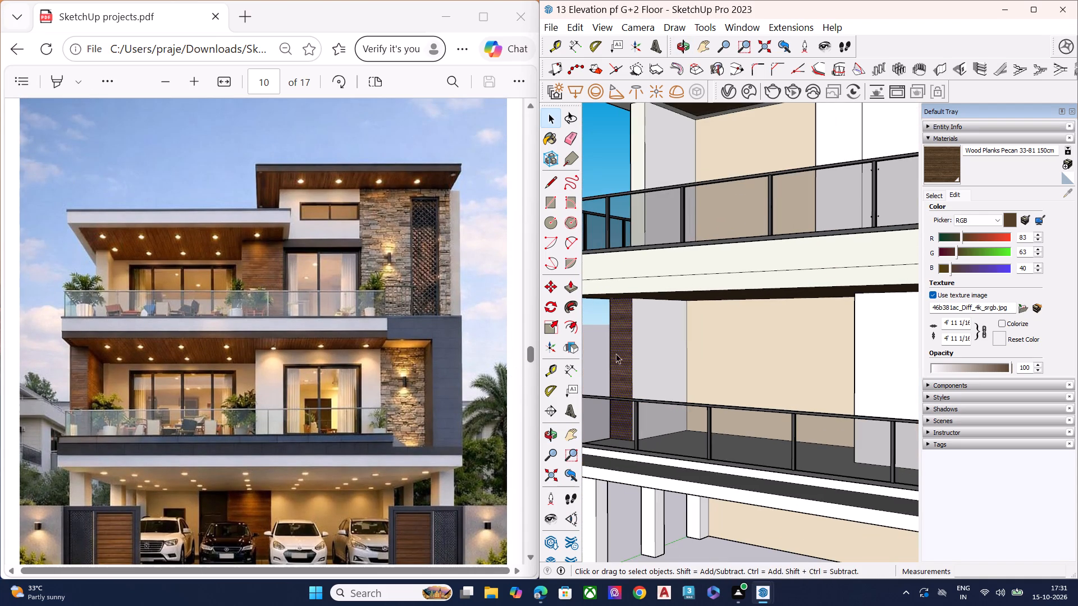
Paint the inner side face of the lower balcony's end wall with Wood Planks Pecan 33-81 150cm.
key(space)
click(602, 338)
scroll(644, 334, up, 2)
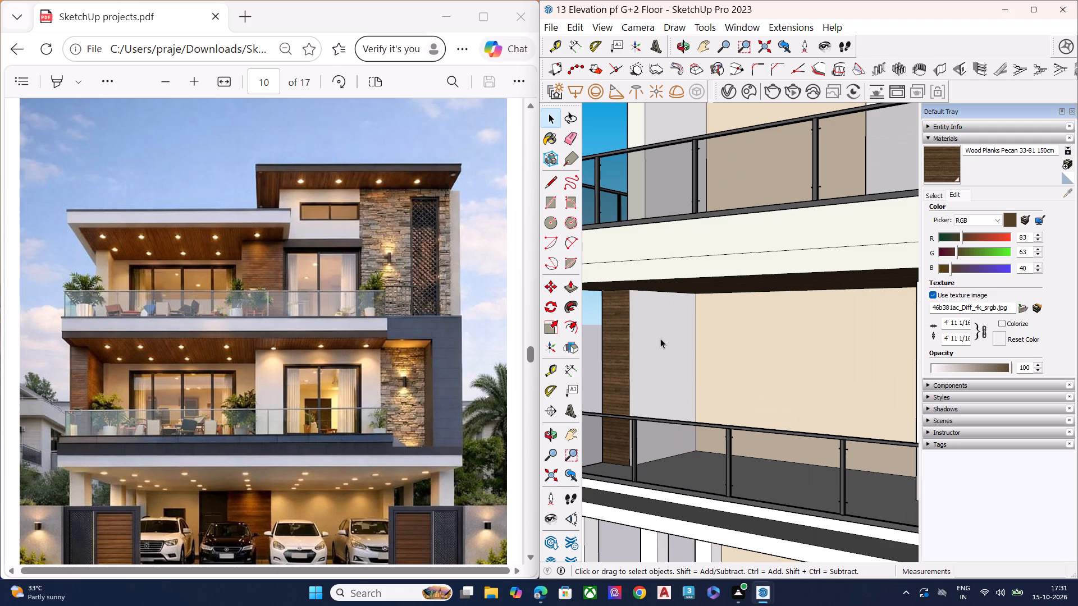
click(945, 167)
click(661, 331)
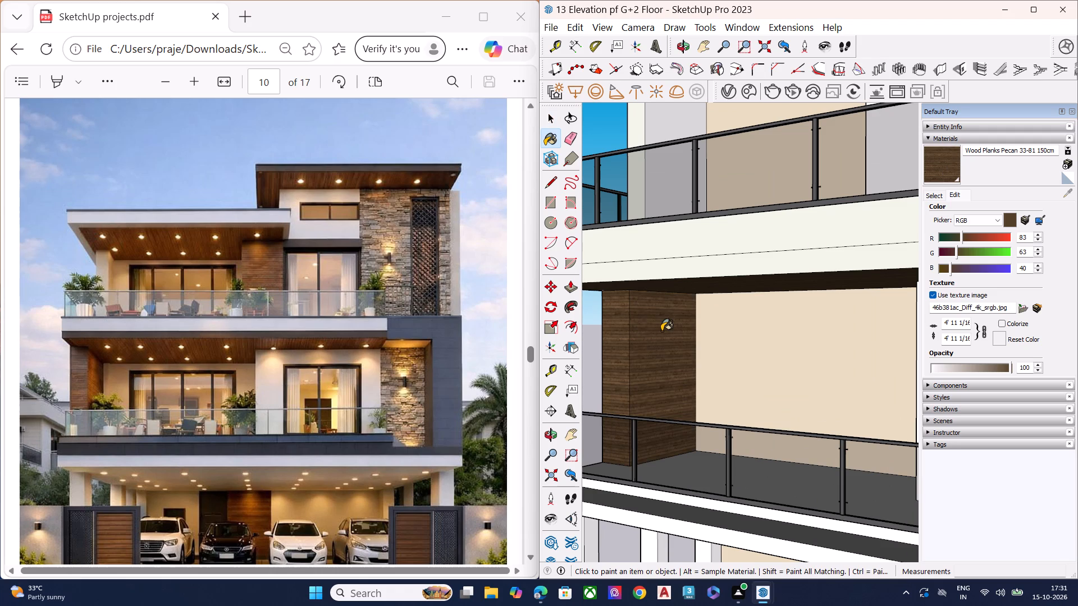
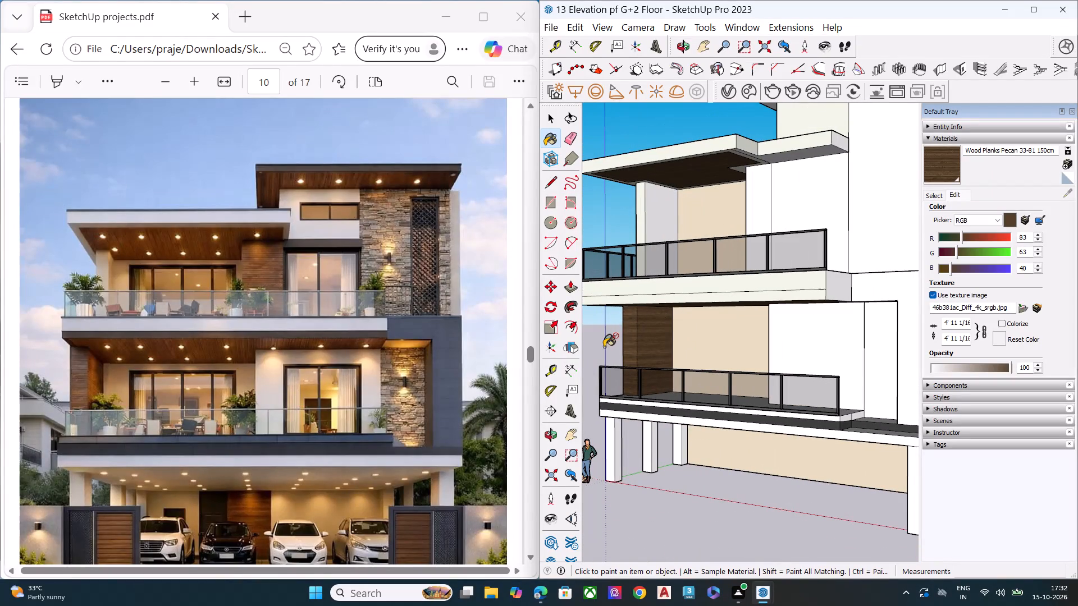
Pick Color G08 from the V-Ray materials and paint the front and inner side faces of the upper balcony's end wall.
middle_drag(661, 262, 822, 301)
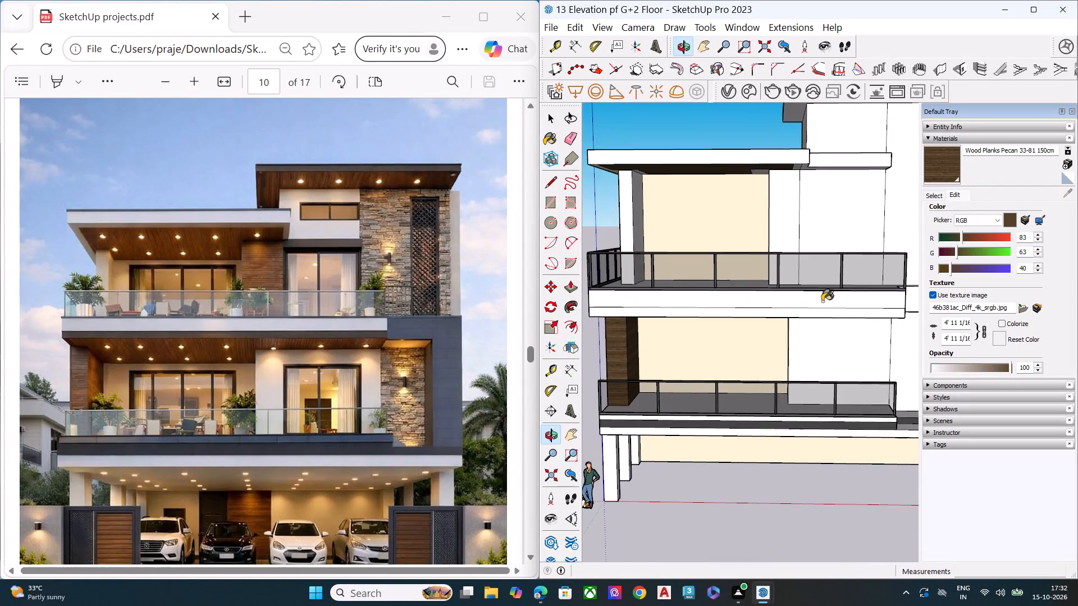
scroll(822, 301, up, 7)
key(space)
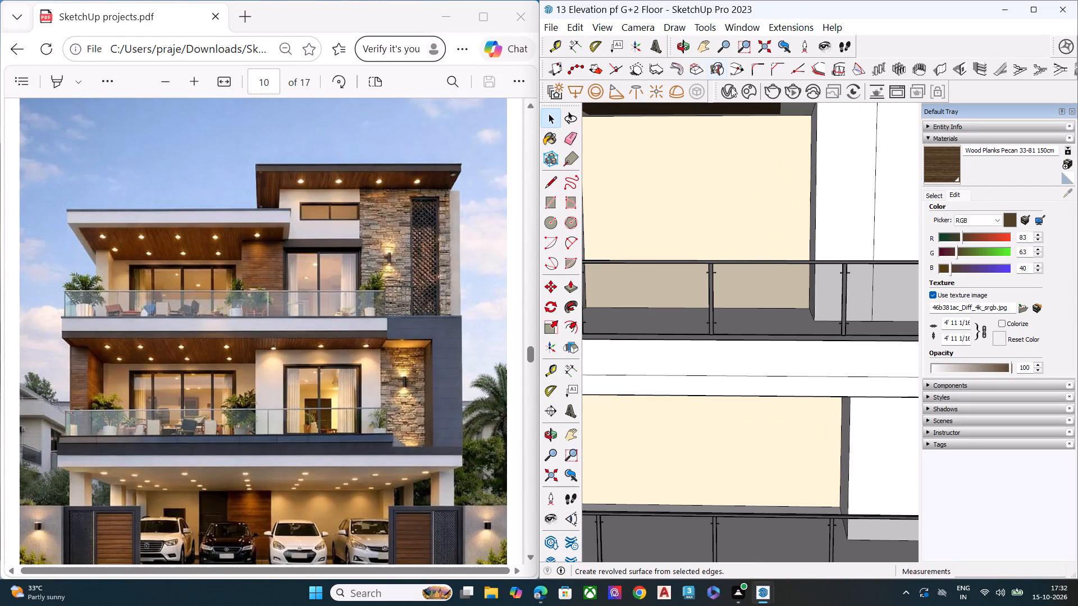
click(734, 89)
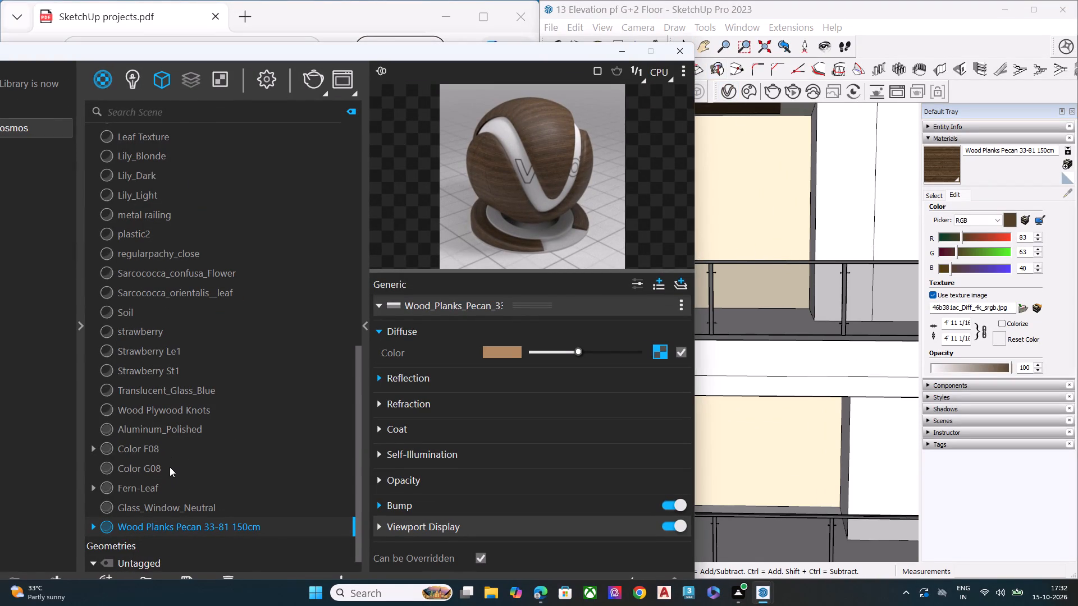
click(170, 467)
click(170, 467)
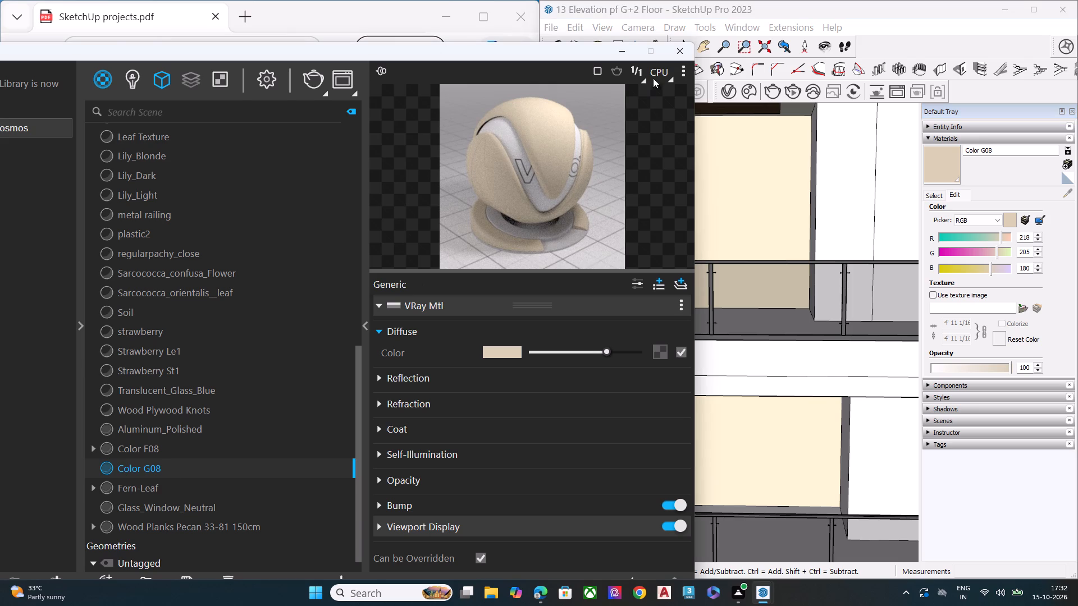
click(677, 53)
click(944, 155)
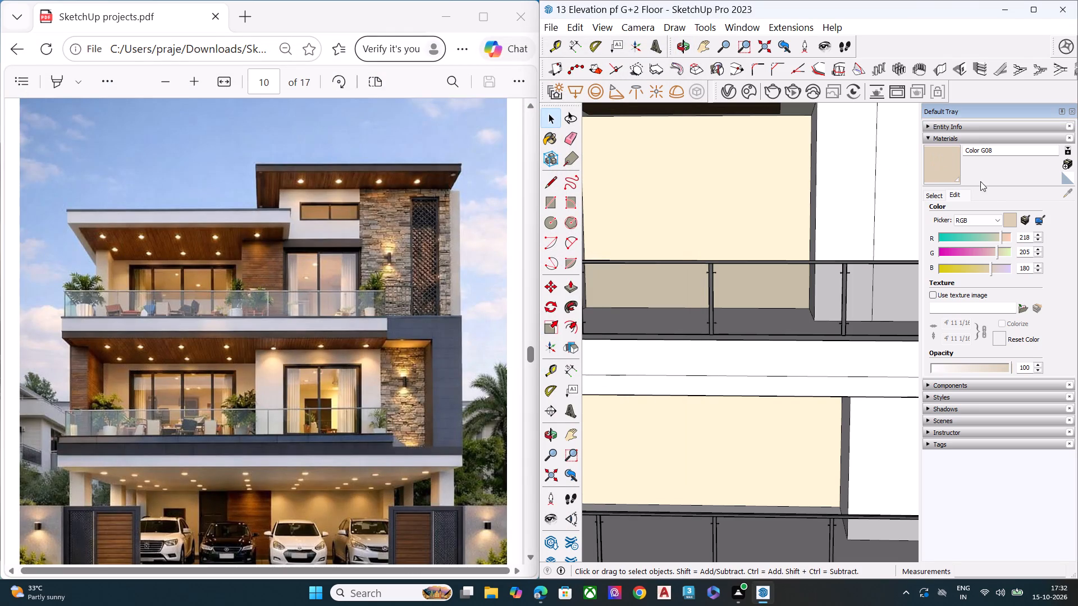
scroll(984, 190, down, 7)
scroll(716, 213, down, 8)
middle_drag(682, 254, 571, 232)
scroll(614, 178, up, 8)
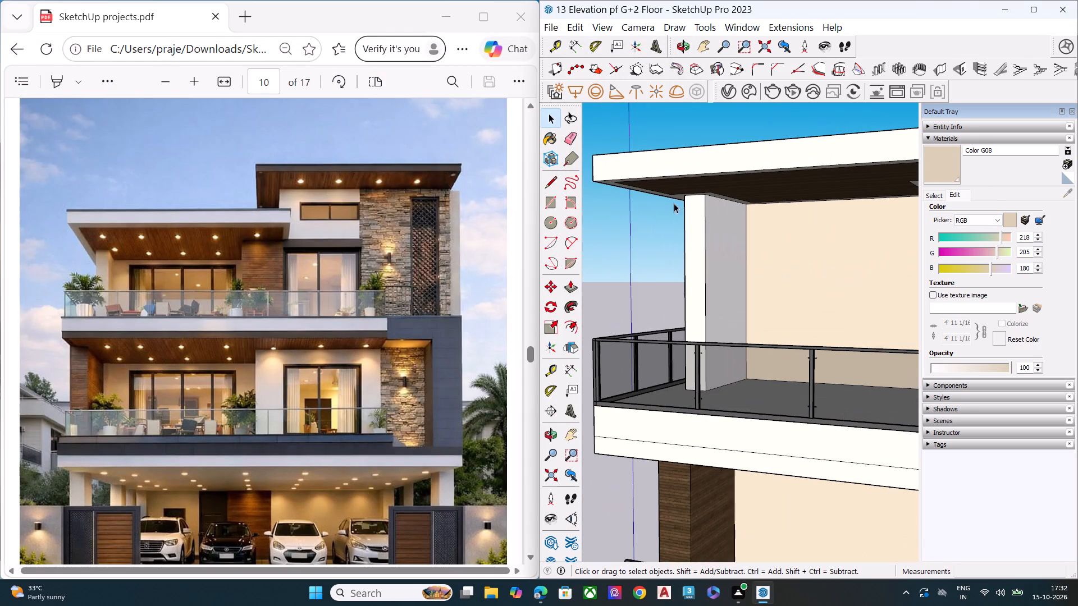
click(948, 166)
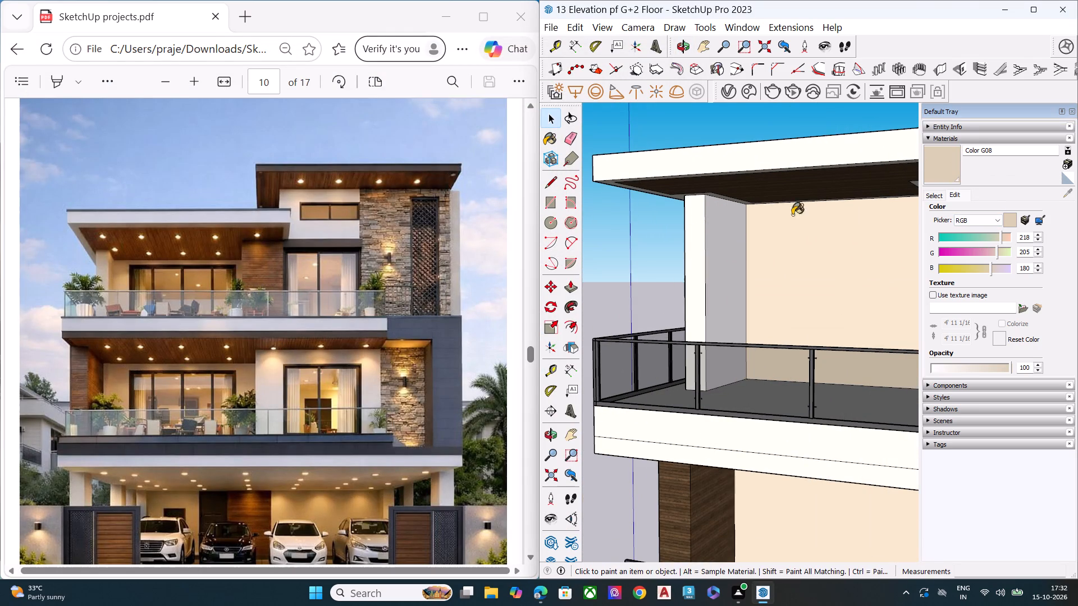
click(700, 232)
click(738, 239)
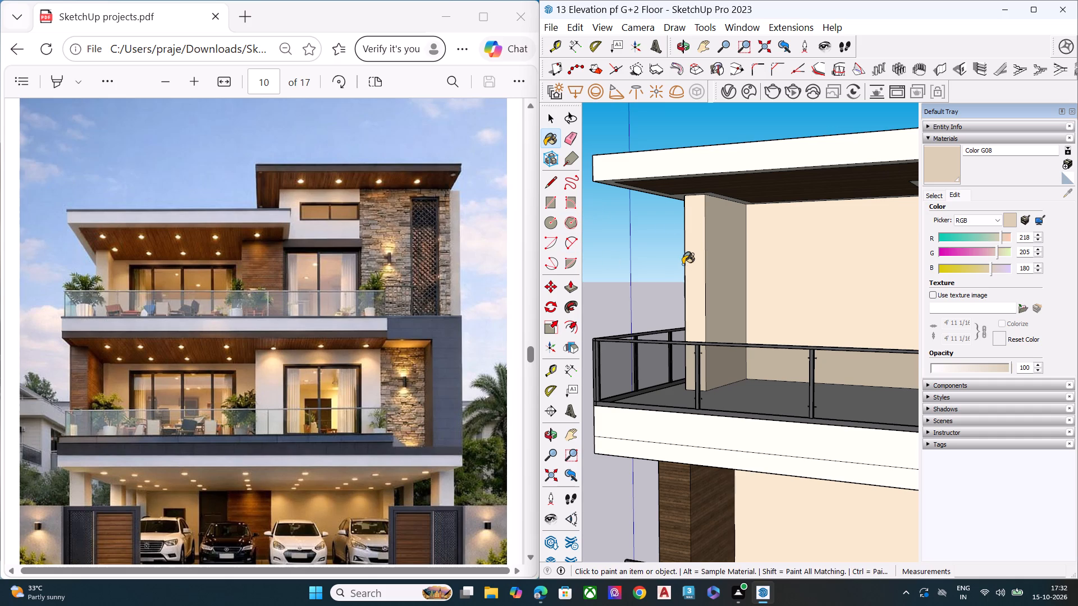
Examine the painted balconies and the overall elevation against the page 10 reference.
scroll(610, 233, down, 6)
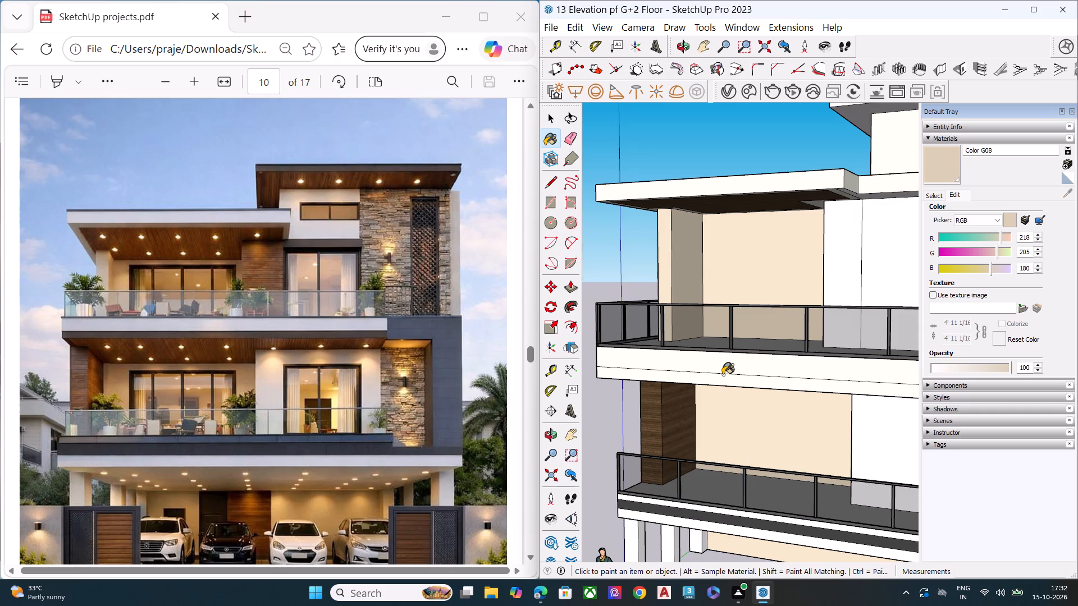
middle_drag(728, 379, 764, 374)
scroll(678, 281, down, 8)
middle_drag(814, 368, 812, 318)
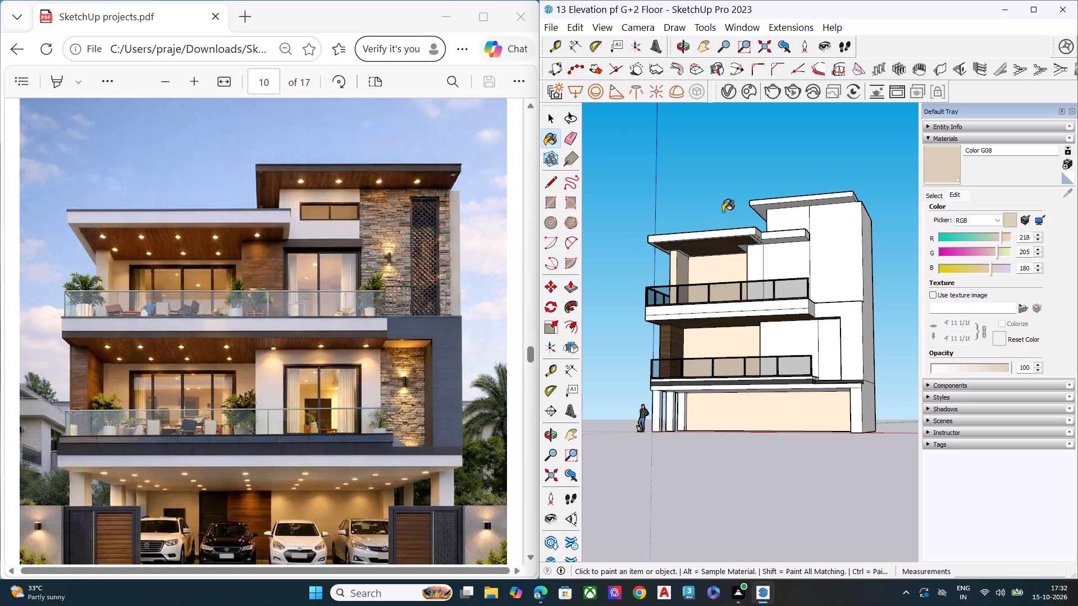
scroll(759, 320, down, 3)
middle_drag(706, 392, 704, 417)
scroll(704, 417, up, 1)
scroll(704, 417, down, 1)
scroll(703, 414, up, 2)
scroll(700, 406, down, 1)
scroll(700, 405, up, 2)
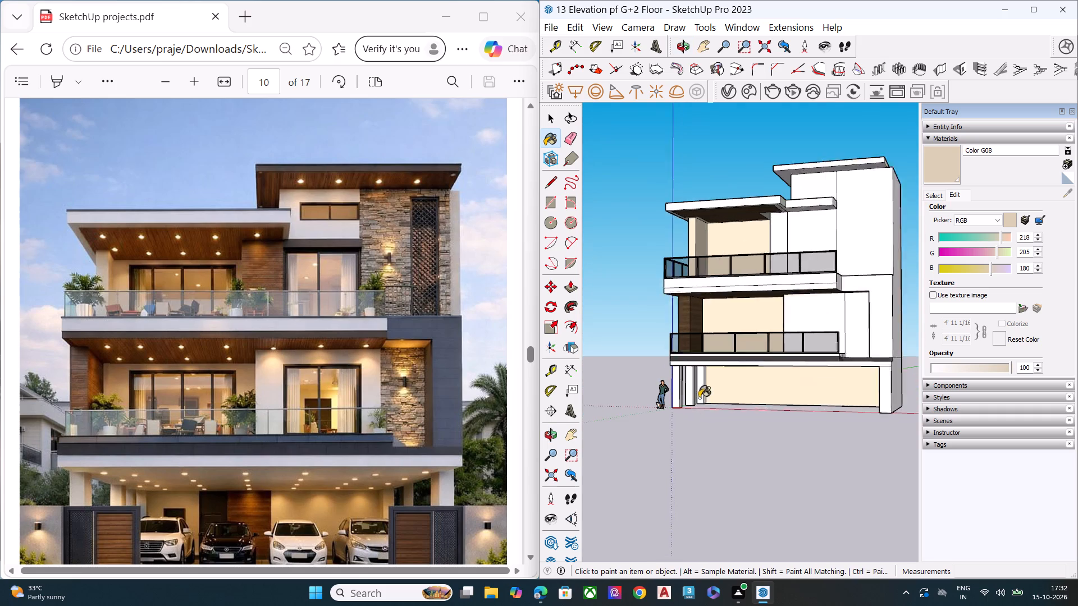
scroll(699, 398, up, 1)
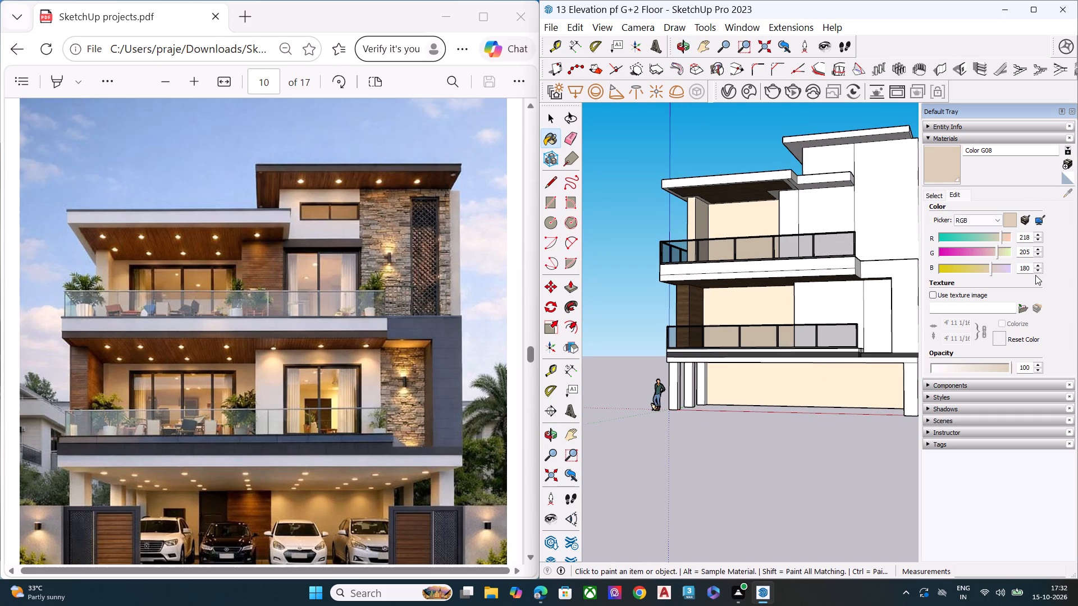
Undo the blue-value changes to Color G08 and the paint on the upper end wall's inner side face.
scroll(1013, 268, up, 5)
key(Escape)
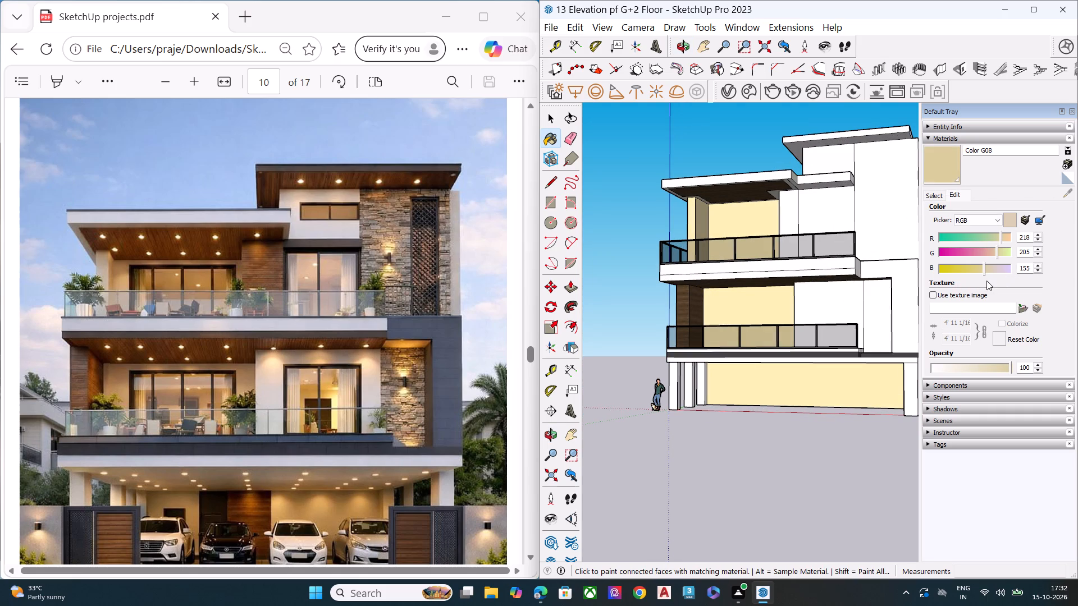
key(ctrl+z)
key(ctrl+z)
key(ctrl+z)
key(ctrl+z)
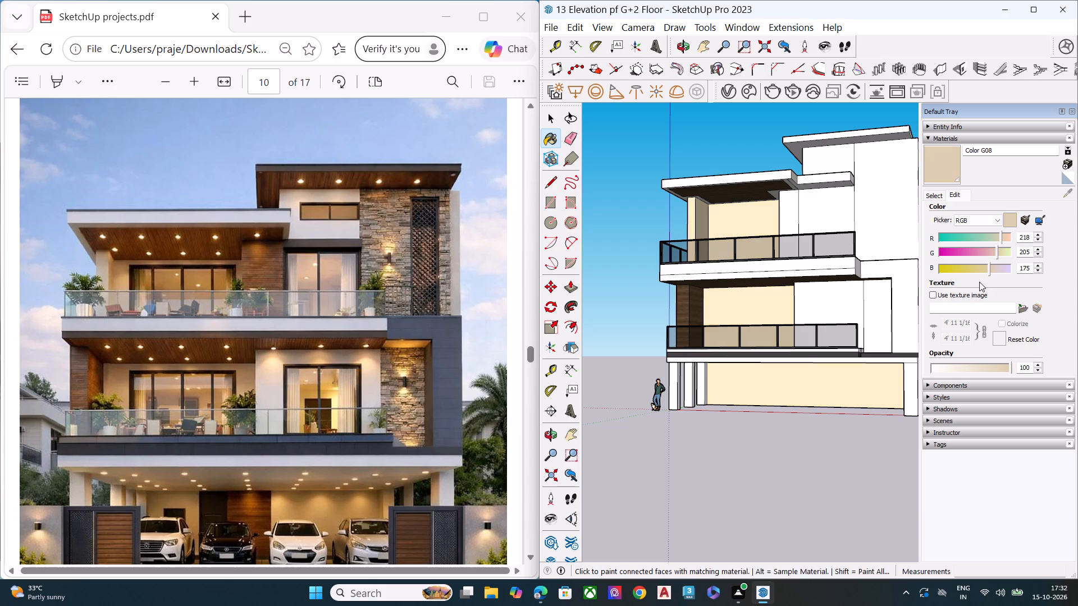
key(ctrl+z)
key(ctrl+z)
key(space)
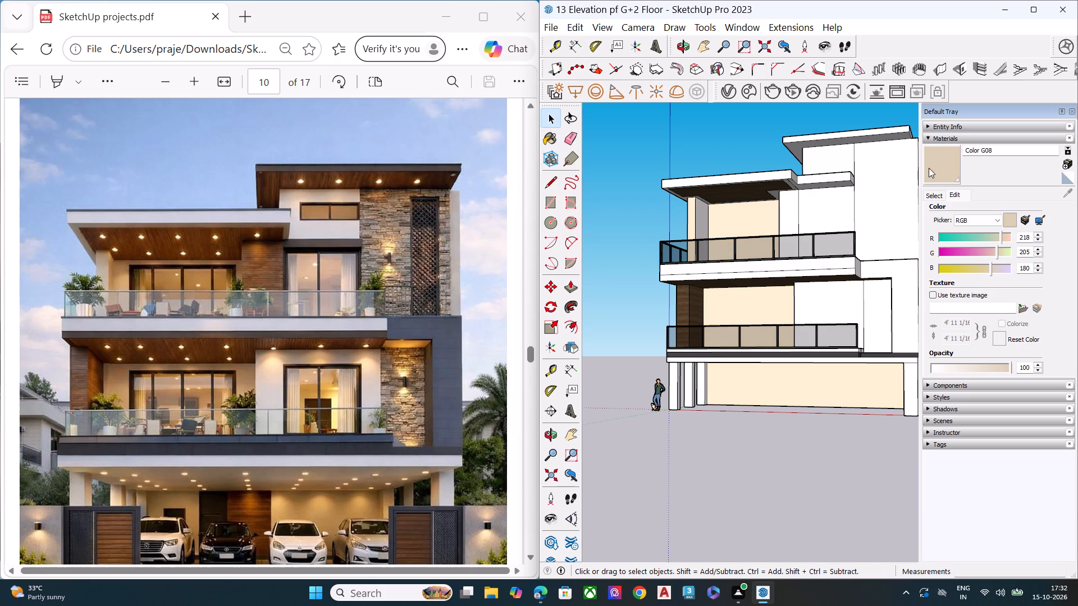
Repaint the inner side face of the upper balcony's end wall with Color G08.
click(929, 168)
scroll(670, 209, up, 5)
click(719, 213)
Browse the Colors material collection for a shade for the ground-floor columns.
scroll(640, 224, down, 5)
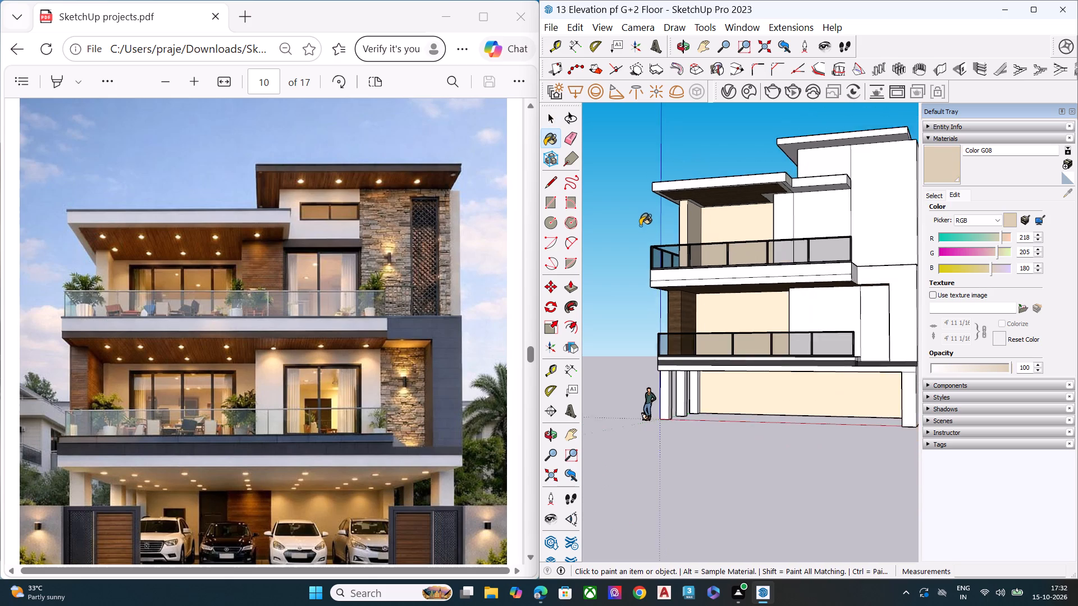
scroll(640, 226, down, 1)
middle_drag(734, 346, 734, 263)
scroll(738, 373, up, 6)
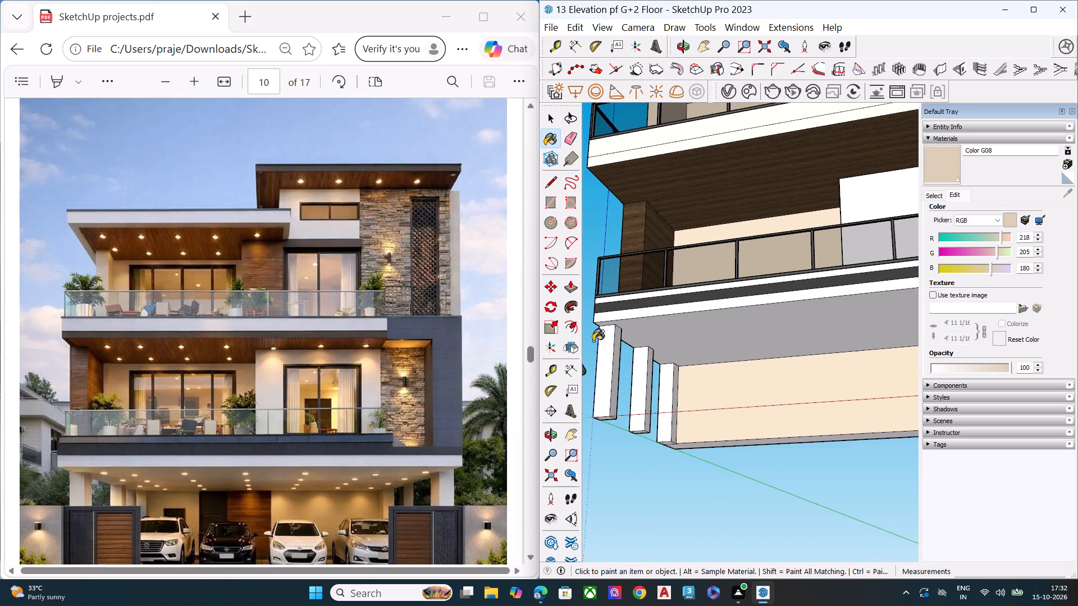
scroll(593, 341, up, 1)
middle_drag(593, 341, 701, 403)
scroll(699, 393, up, 1)
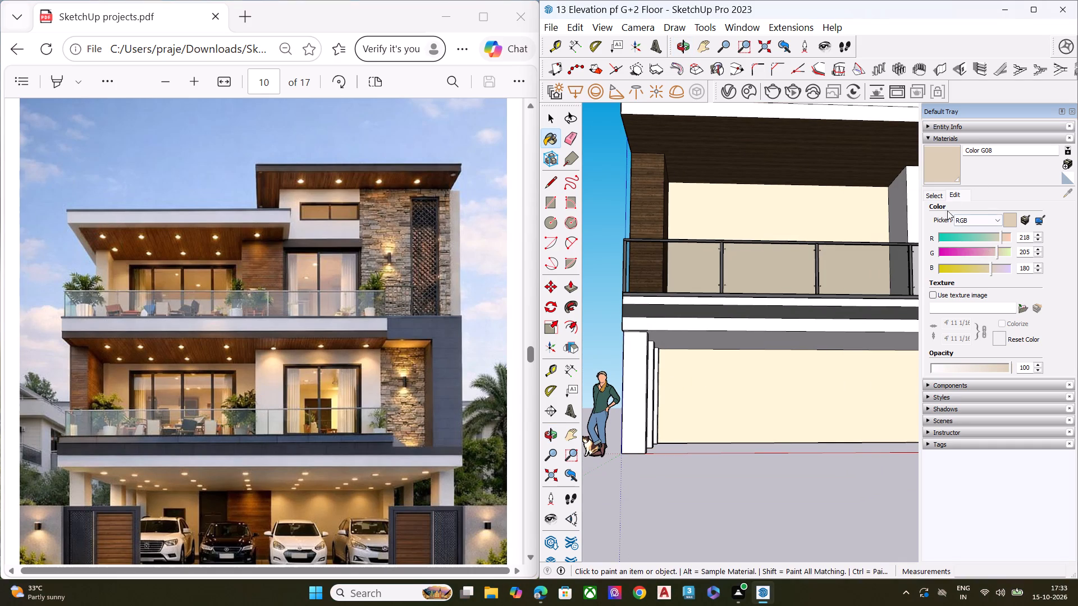
click(932, 195)
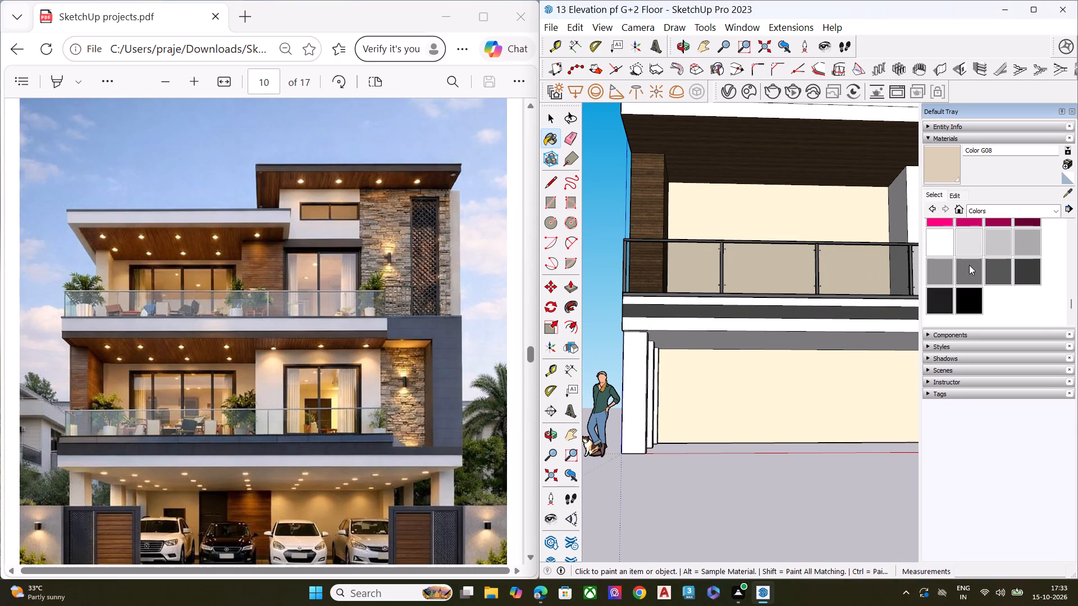
scroll(969, 268, up, 18)
scroll(952, 273, down, 1)
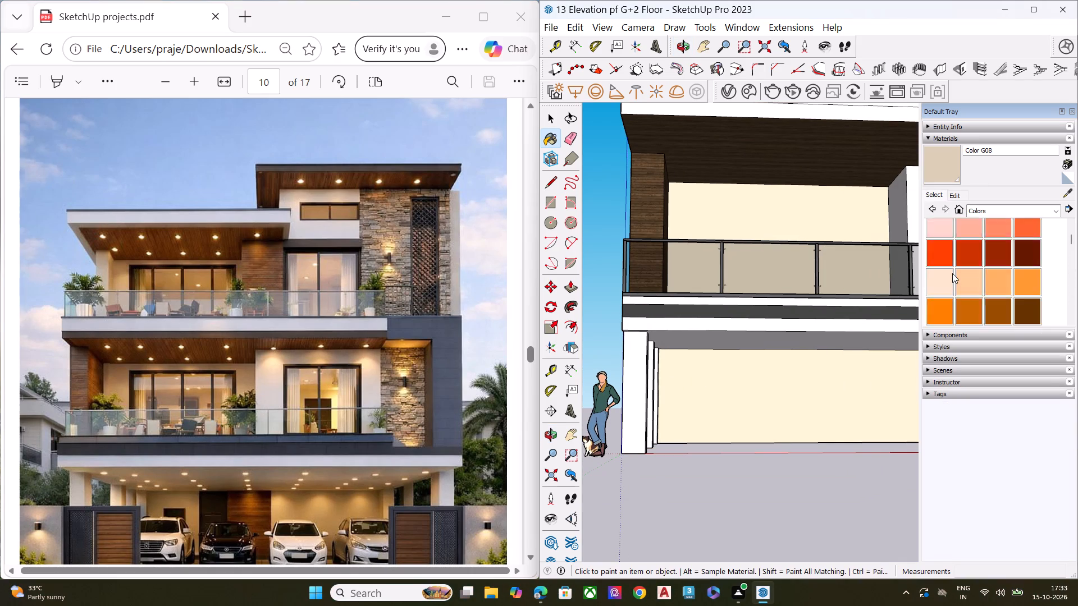
scroll(952, 273, down, 2)
scroll(952, 273, up, 2)
scroll(930, 291, down, 16)
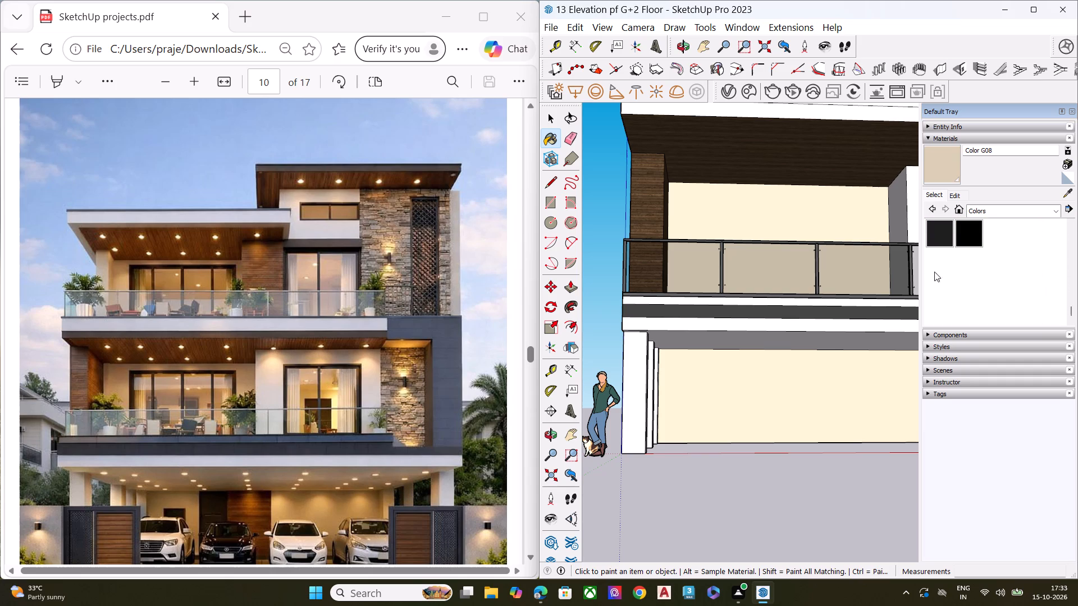
Paint the front and inner side faces of the three ground-floor columns with Color G08.
click(936, 160)
click(633, 353)
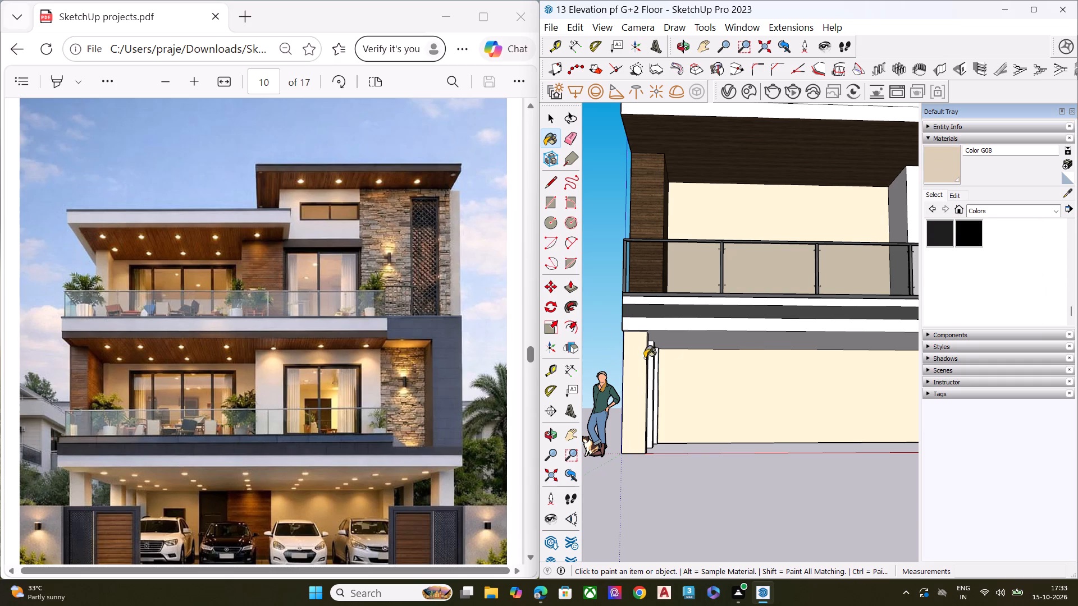
middle_drag(680, 361, 535, 352)
scroll(614, 365, up, 3)
scroll(618, 363, down, 1)
scroll(618, 363, up, 3)
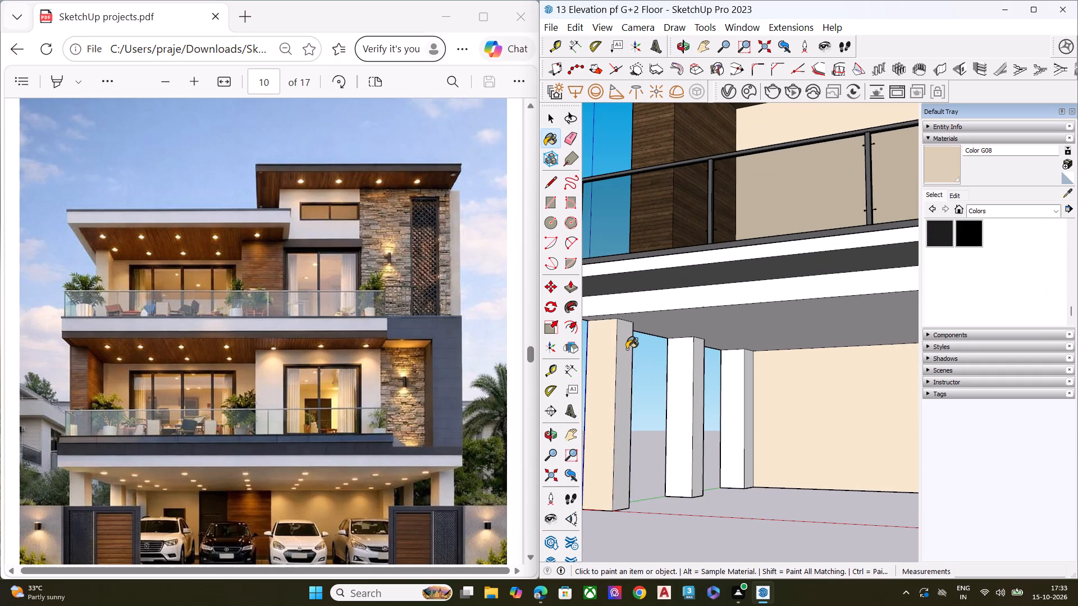
click(626, 349)
click(677, 352)
click(700, 363)
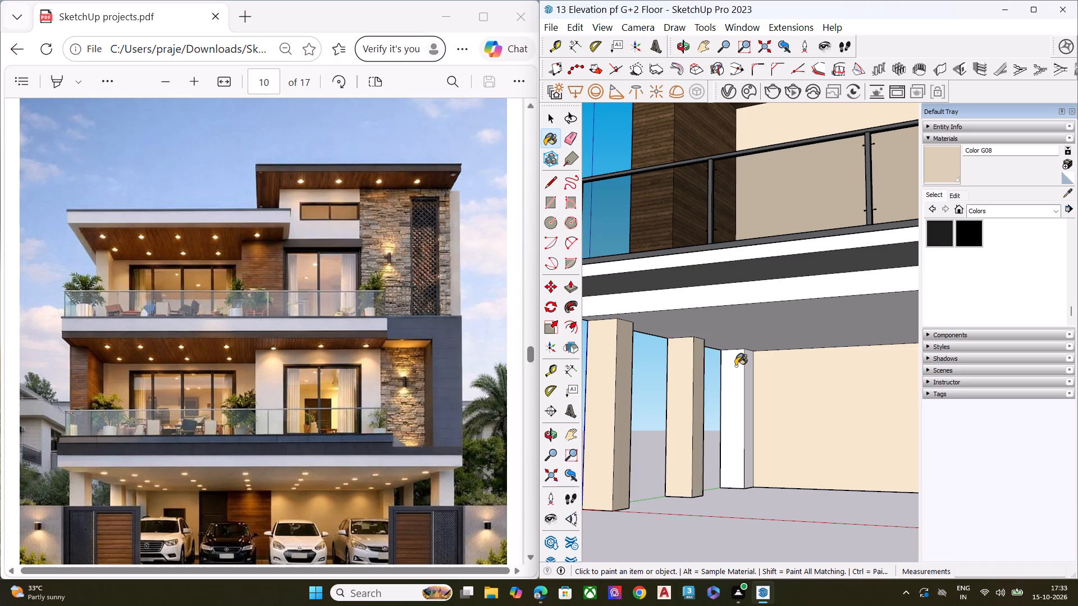
click(736, 366)
click(746, 369)
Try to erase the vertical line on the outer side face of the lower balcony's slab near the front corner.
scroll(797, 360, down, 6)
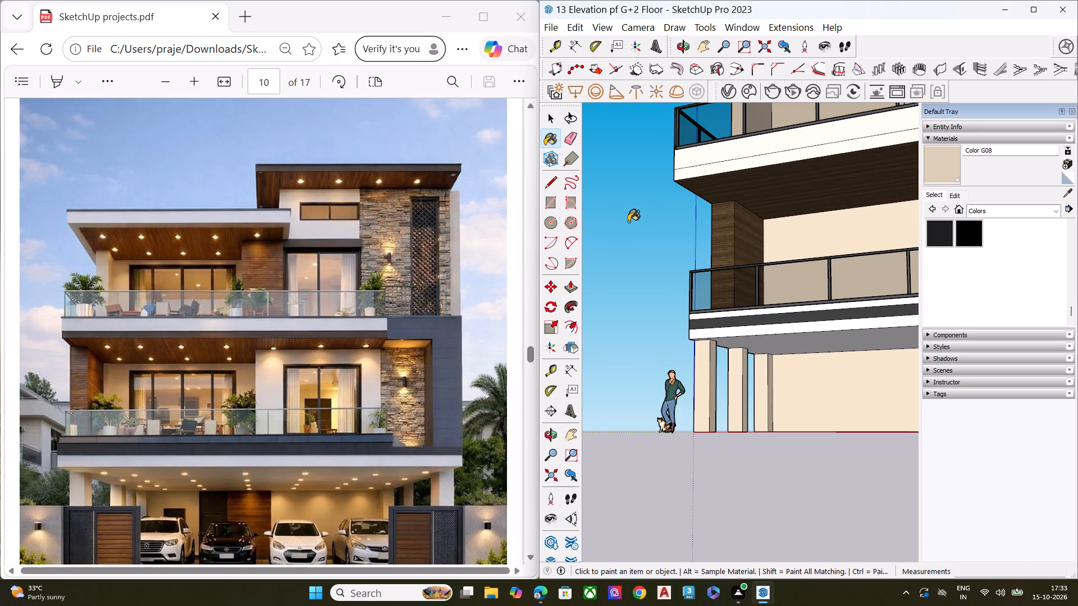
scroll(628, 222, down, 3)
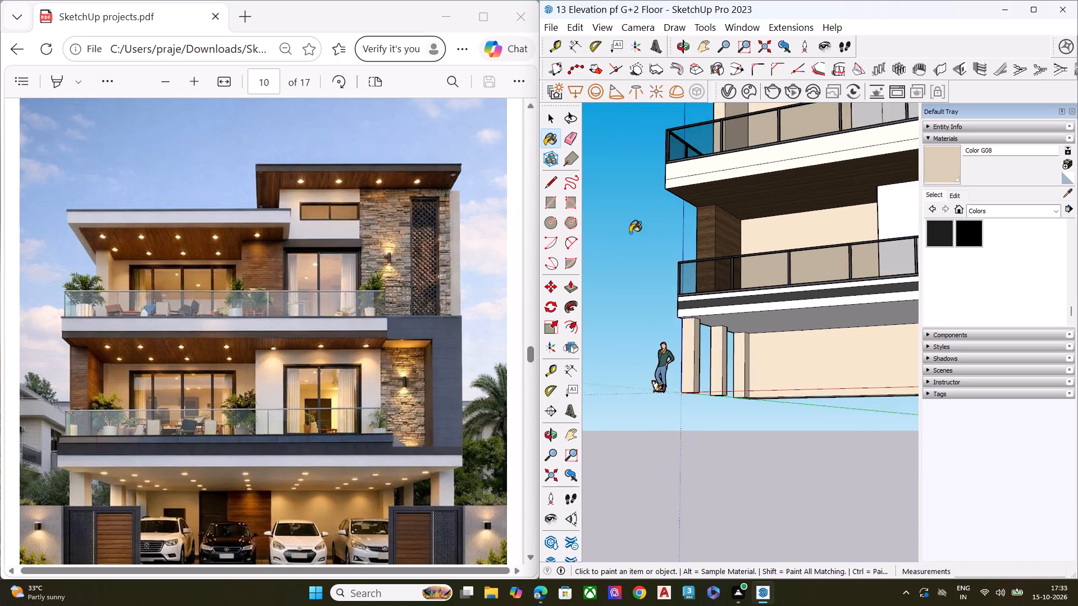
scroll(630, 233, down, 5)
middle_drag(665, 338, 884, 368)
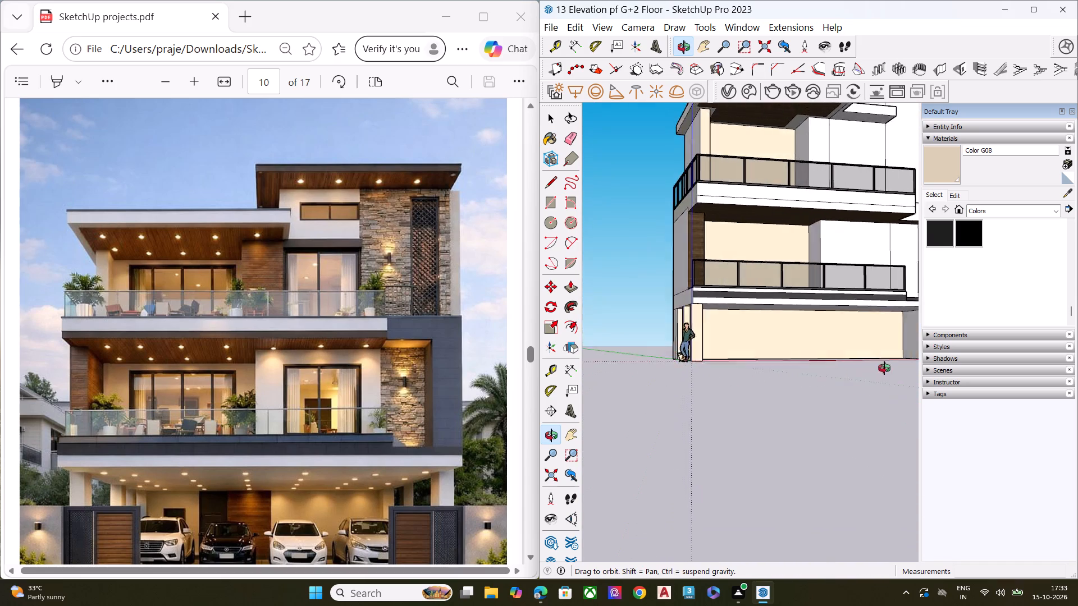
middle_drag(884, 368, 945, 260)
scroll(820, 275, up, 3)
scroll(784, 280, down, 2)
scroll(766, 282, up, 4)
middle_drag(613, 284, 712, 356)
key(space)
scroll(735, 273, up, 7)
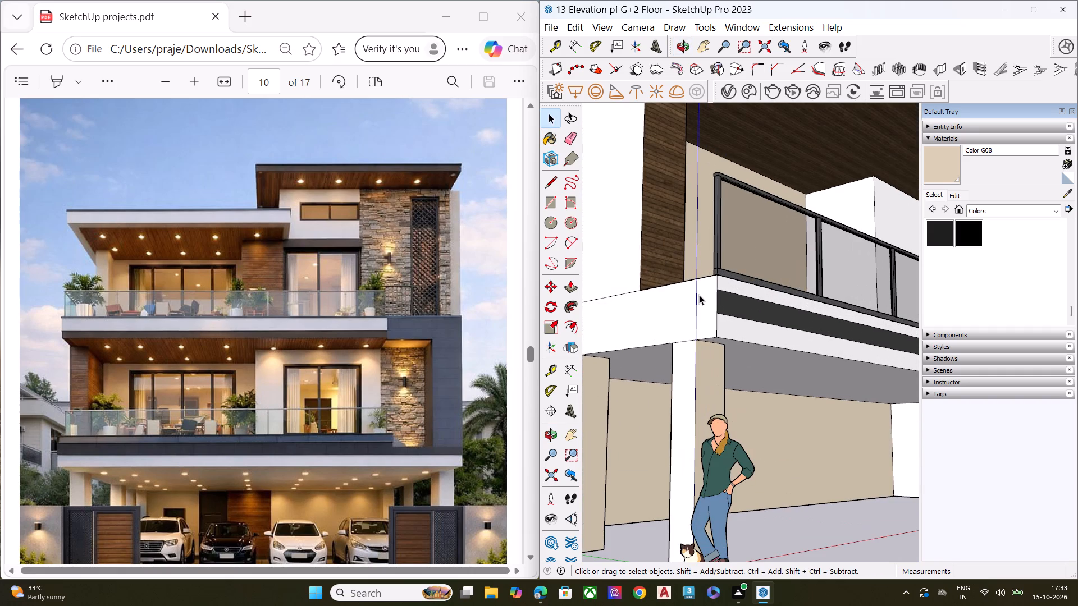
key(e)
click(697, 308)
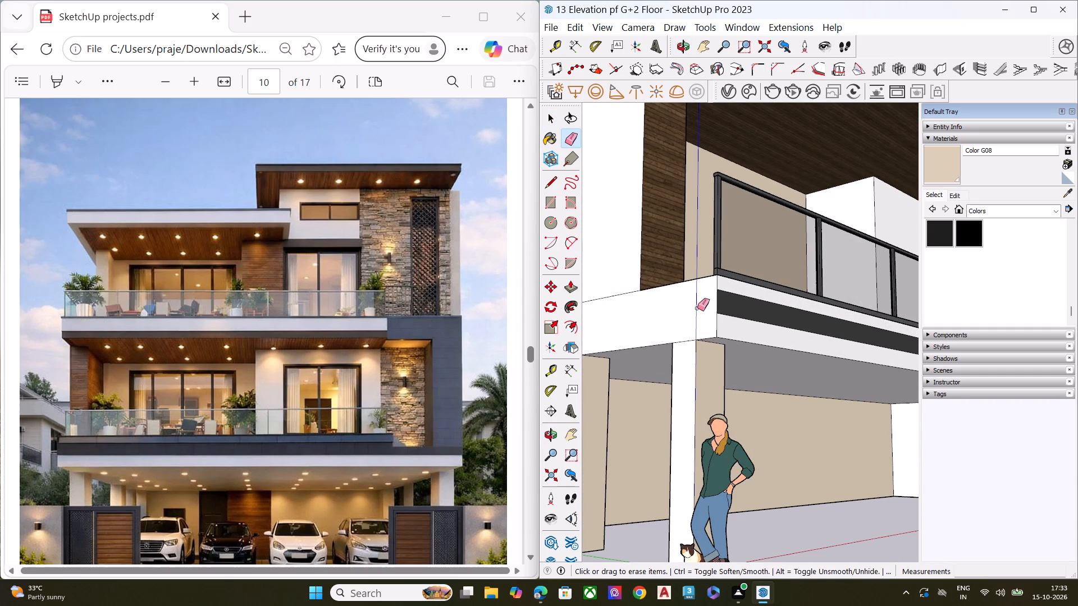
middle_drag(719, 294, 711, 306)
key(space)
Paint the outer side faces of the middle and front ground-floor columns with Color G08.
scroll(672, 337, down, 7)
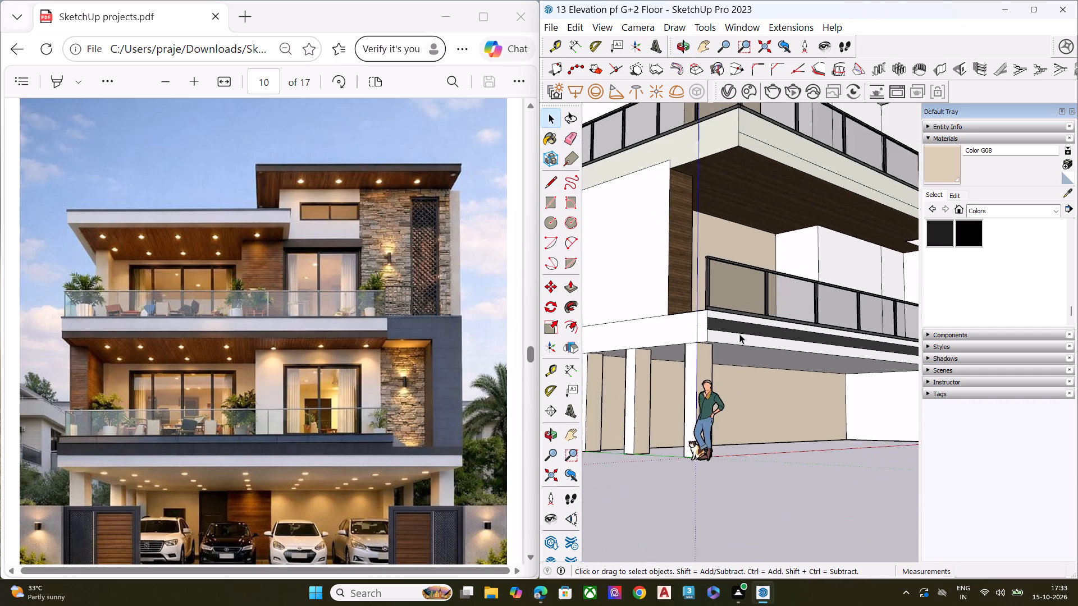
middle_drag(748, 339, 669, 350)
middle_drag(666, 352, 816, 353)
click(945, 166)
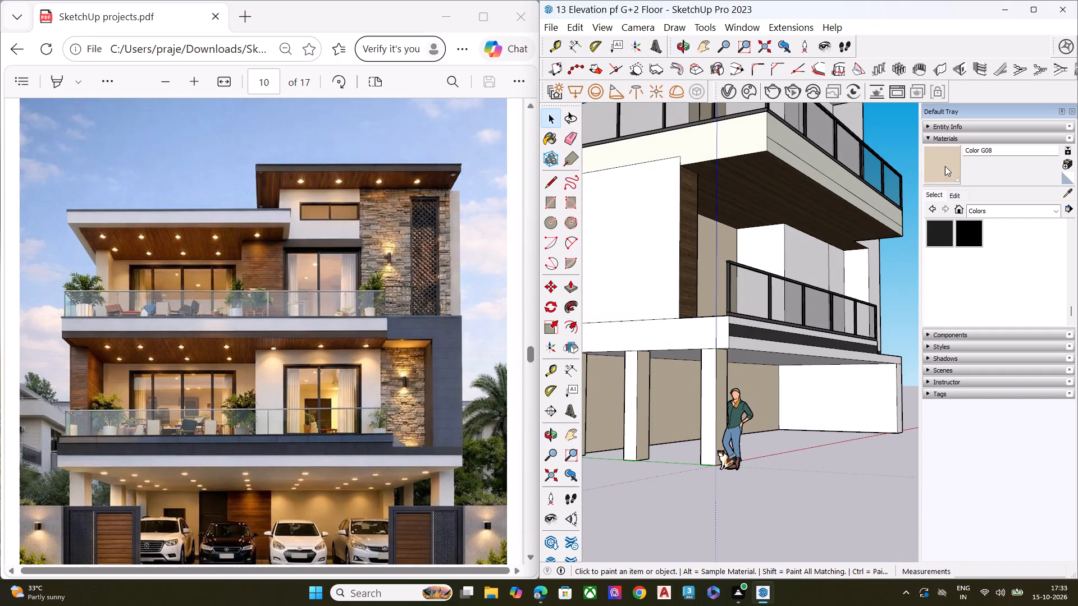
scroll(862, 283, down, 4)
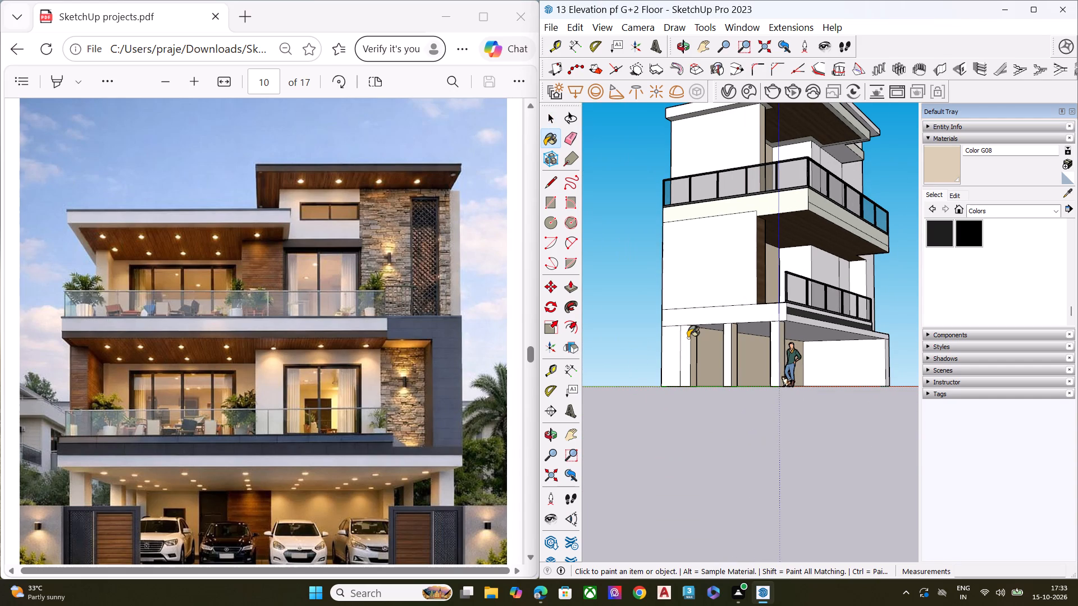
scroll(688, 338, up, 6)
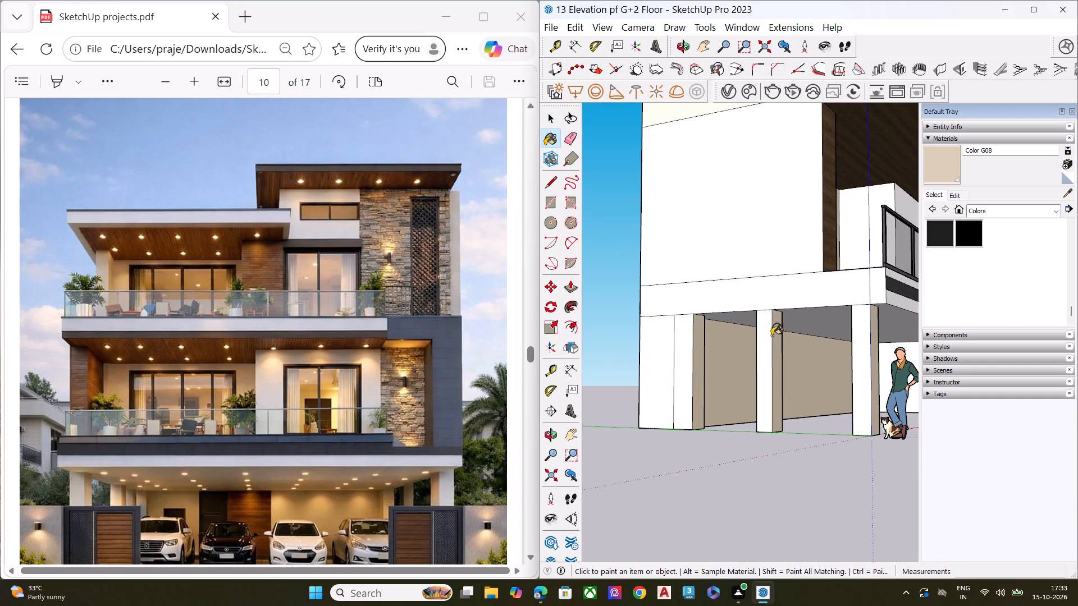
click(760, 338)
click(859, 324)
scroll(674, 304, up, 1)
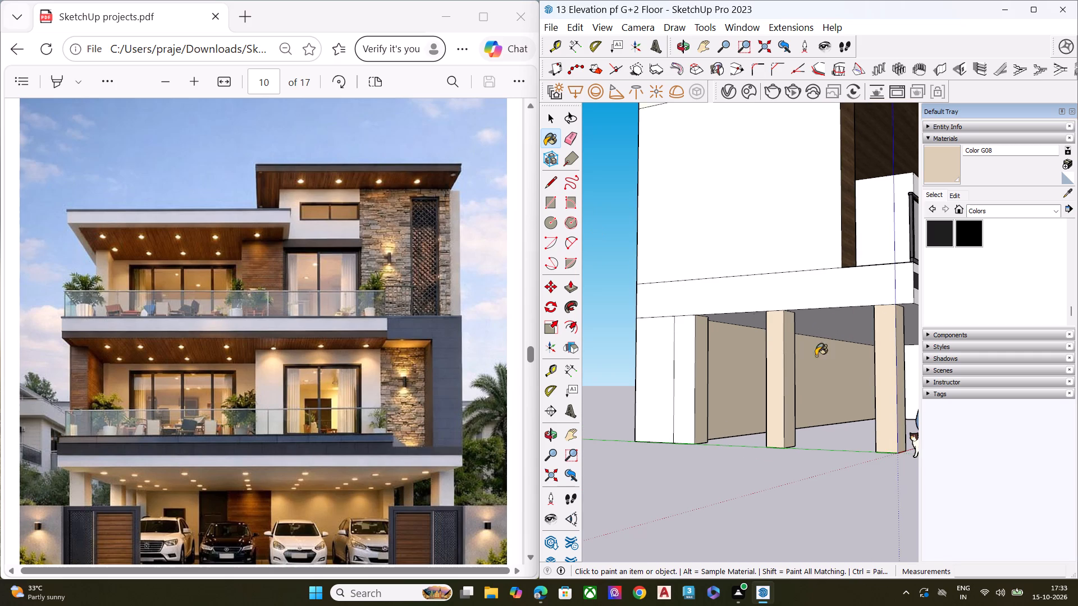
Paint the remaining ground-floor faces with Color G08, including the front end face of the side wall opposite the columns.
scroll(835, 366, down, 7)
middle_drag(895, 367, 868, 382)
scroll(894, 368, up, 5)
click(876, 369)
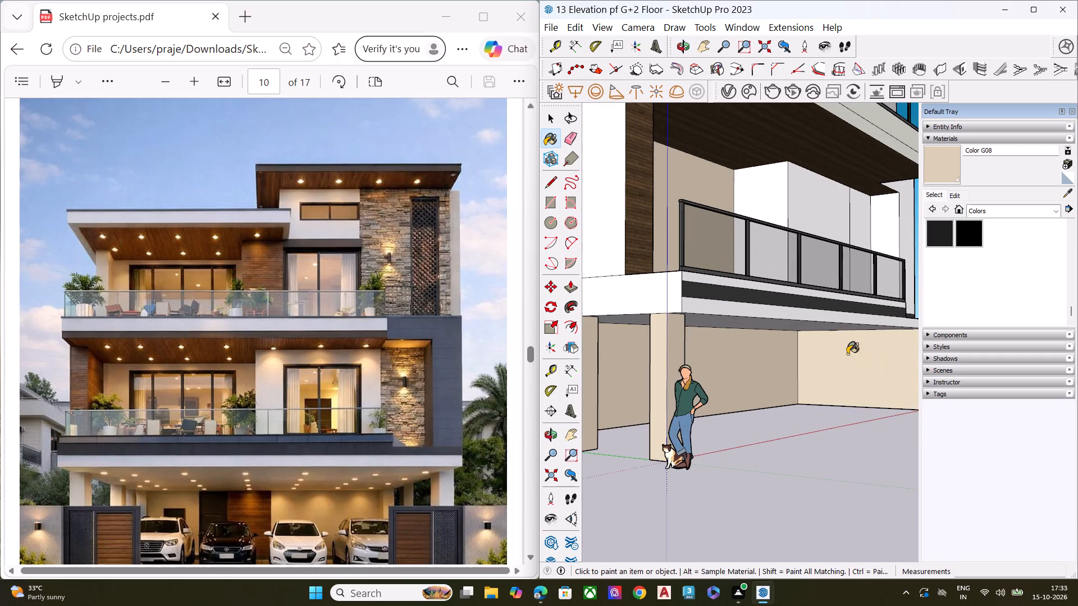
middle_drag(853, 350, 614, 322)
scroll(657, 312, down, 6)
scroll(869, 325, up, 2)
scroll(870, 325, down, 1)
scroll(871, 325, up, 1)
scroll(873, 323, down, 1)
scroll(873, 323, up, 3)
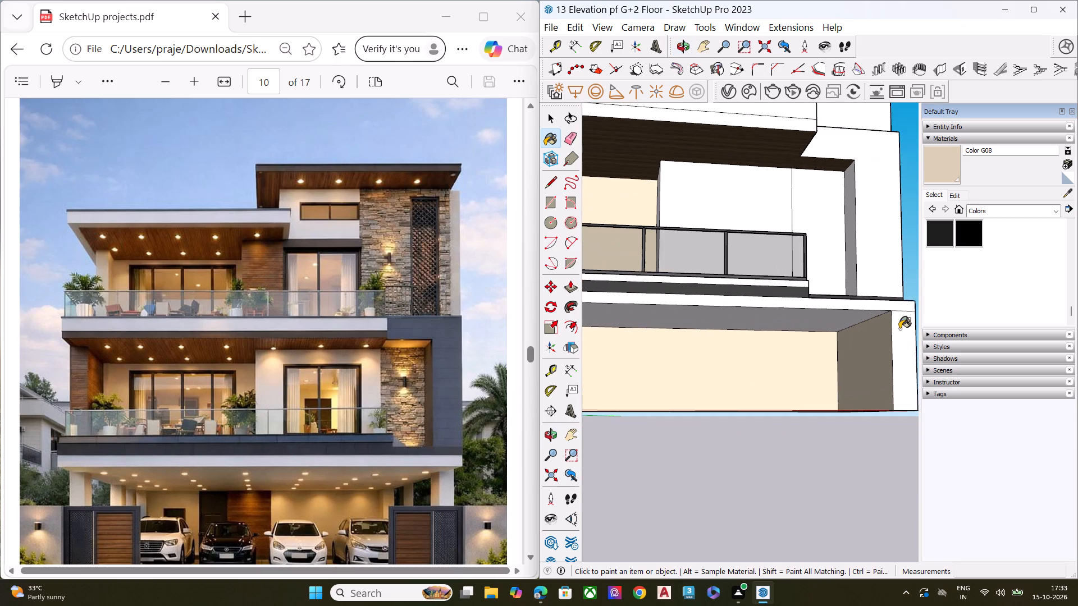
click(901, 331)
Push the front end face of the ground-floor side wall back about 1' 2" beneath the lower balcony slab.
scroll(727, 324, down, 6)
middle_drag(884, 347, 601, 337)
scroll(765, 319, up, 6)
key(space)
click(744, 333)
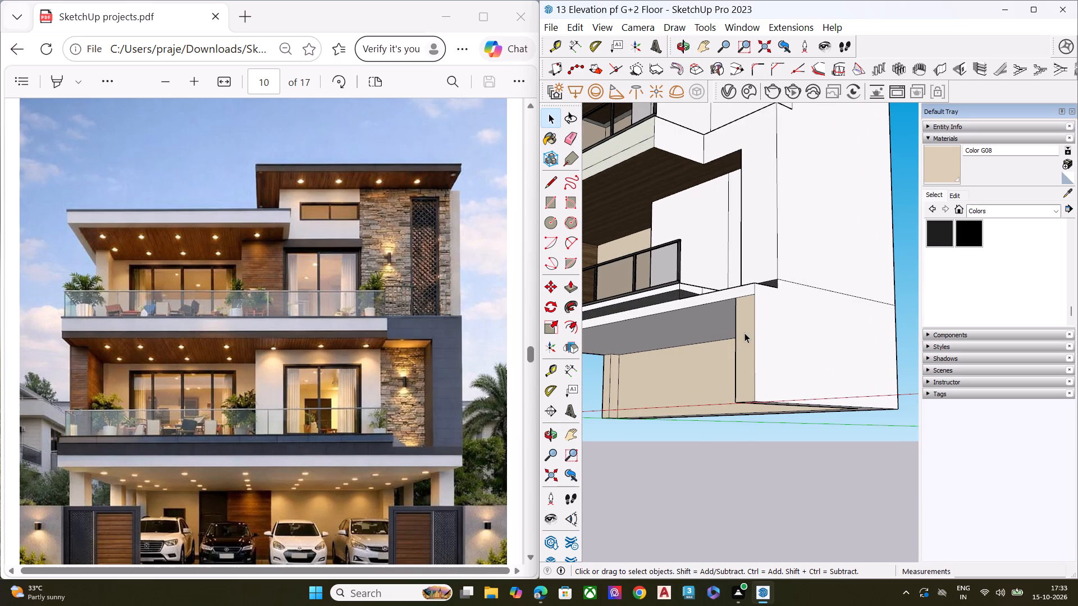
key(p)
click(744, 333)
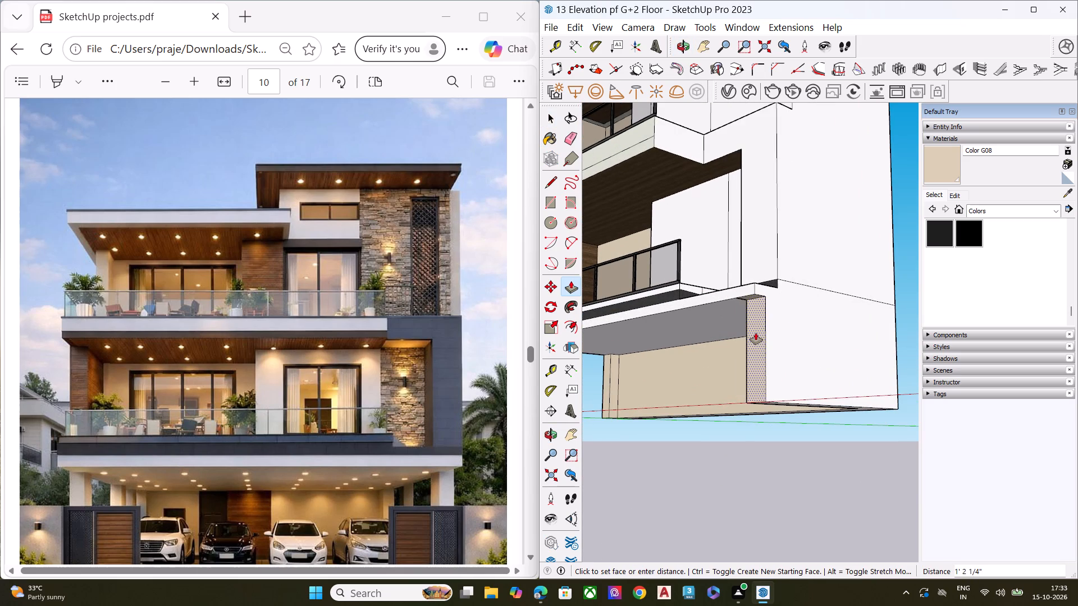
click(756, 333)
middle_drag(746, 288, 747, 217)
scroll(747, 217, up, 10)
middle_drag(753, 288, 755, 203)
scroll(755, 203, up, 4)
scroll(755, 203, down, 2)
scroll(755, 203, up, 4)
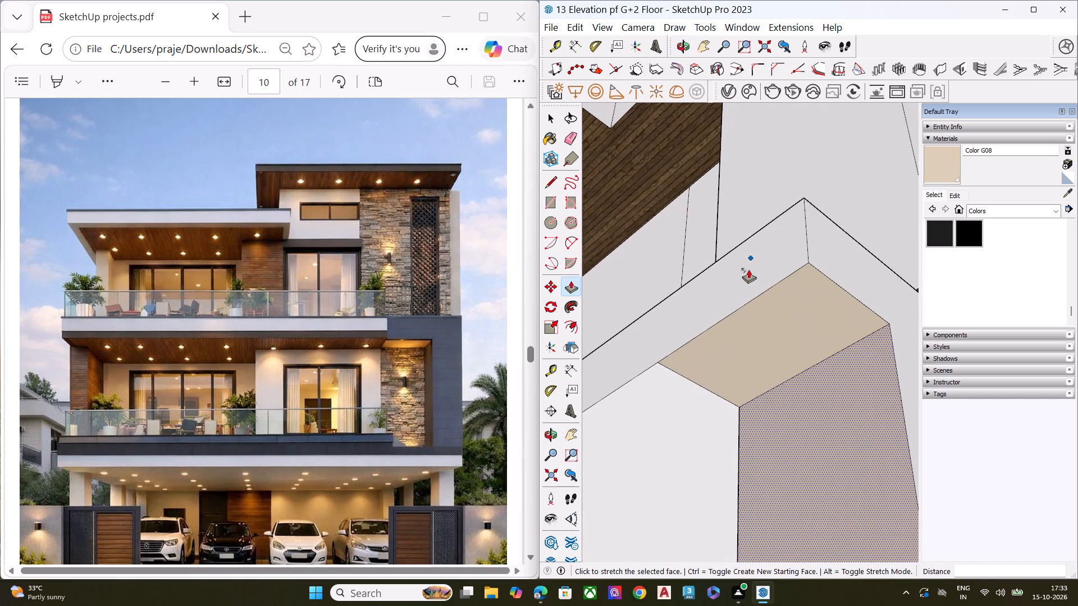
Paint the ground-floor ceiling beneath the lower balcony slab with Color G08.
key(space)
scroll(772, 337, down, 2)
scroll(779, 338, up, 2)
scroll(783, 339, down, 3)
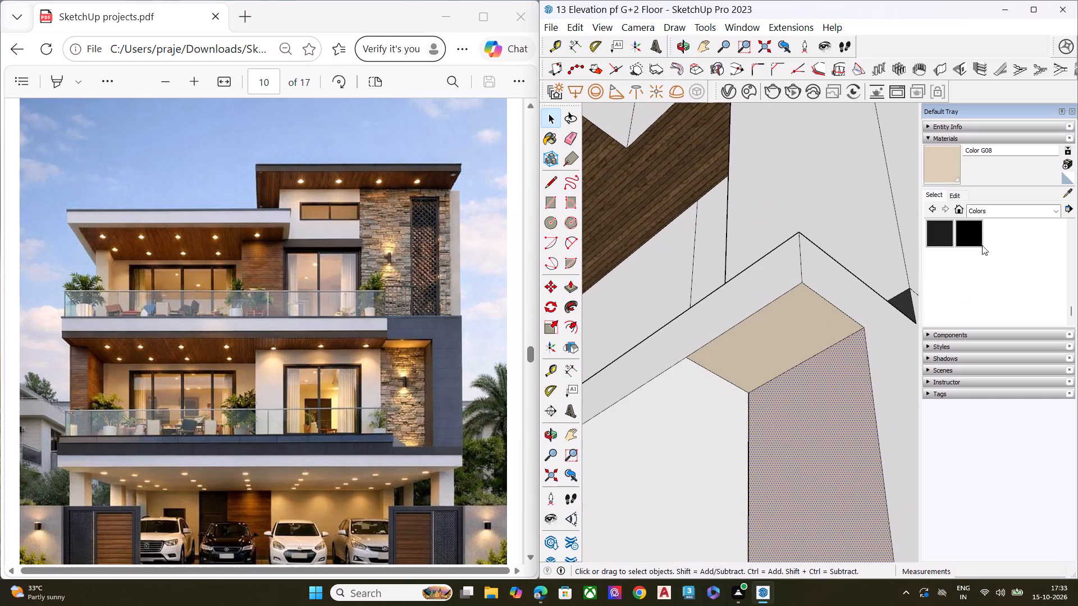
click(942, 174)
click(717, 411)
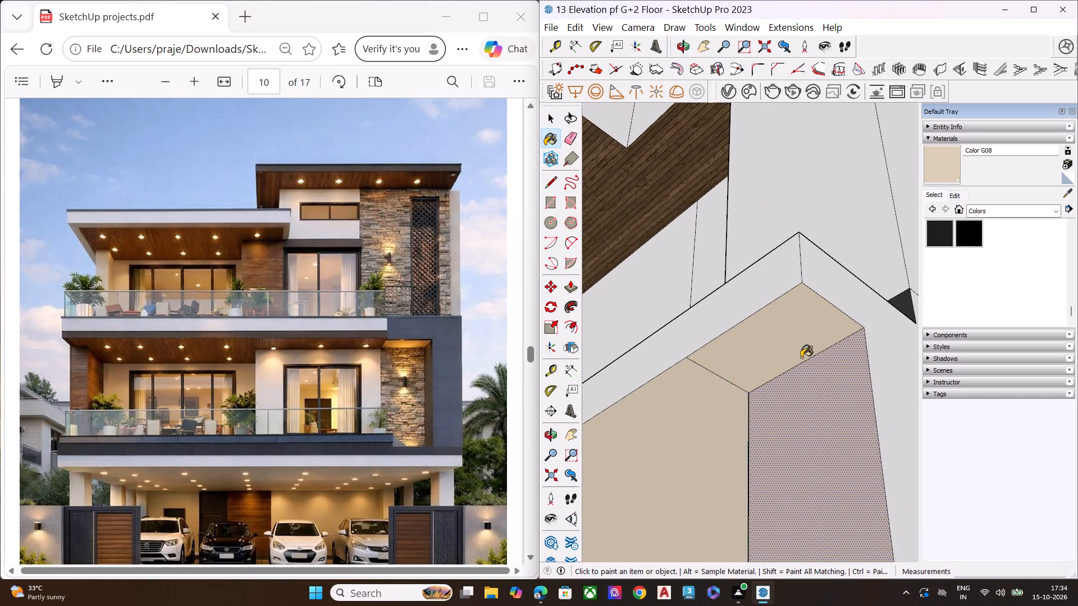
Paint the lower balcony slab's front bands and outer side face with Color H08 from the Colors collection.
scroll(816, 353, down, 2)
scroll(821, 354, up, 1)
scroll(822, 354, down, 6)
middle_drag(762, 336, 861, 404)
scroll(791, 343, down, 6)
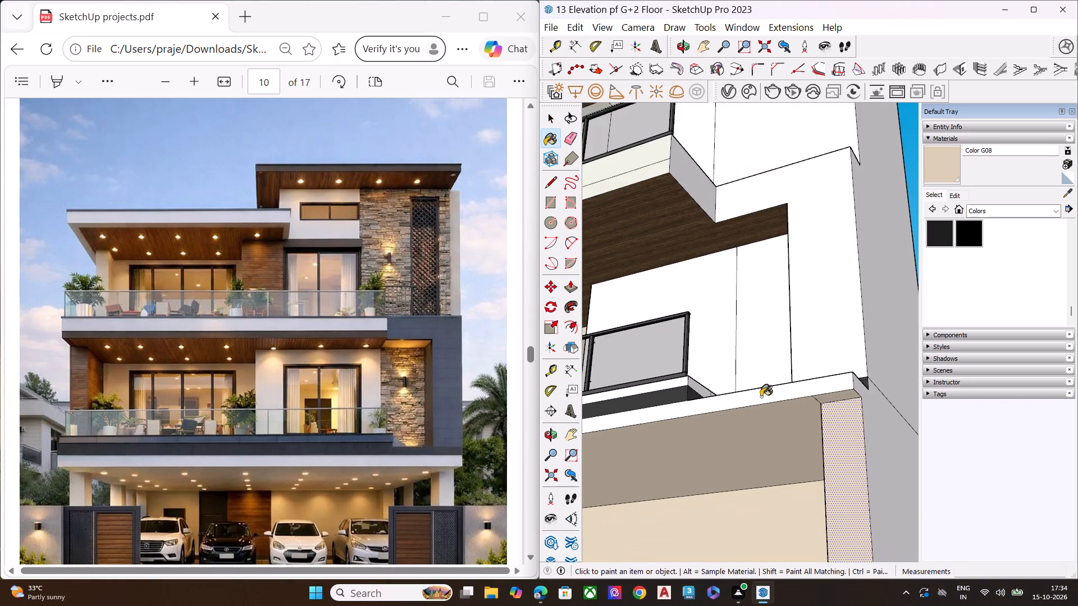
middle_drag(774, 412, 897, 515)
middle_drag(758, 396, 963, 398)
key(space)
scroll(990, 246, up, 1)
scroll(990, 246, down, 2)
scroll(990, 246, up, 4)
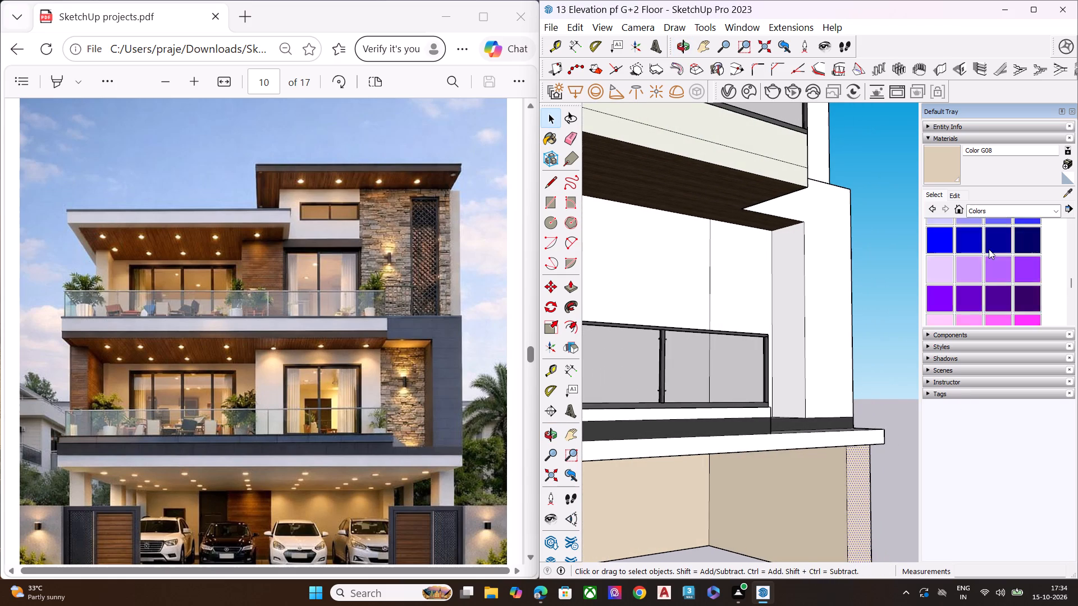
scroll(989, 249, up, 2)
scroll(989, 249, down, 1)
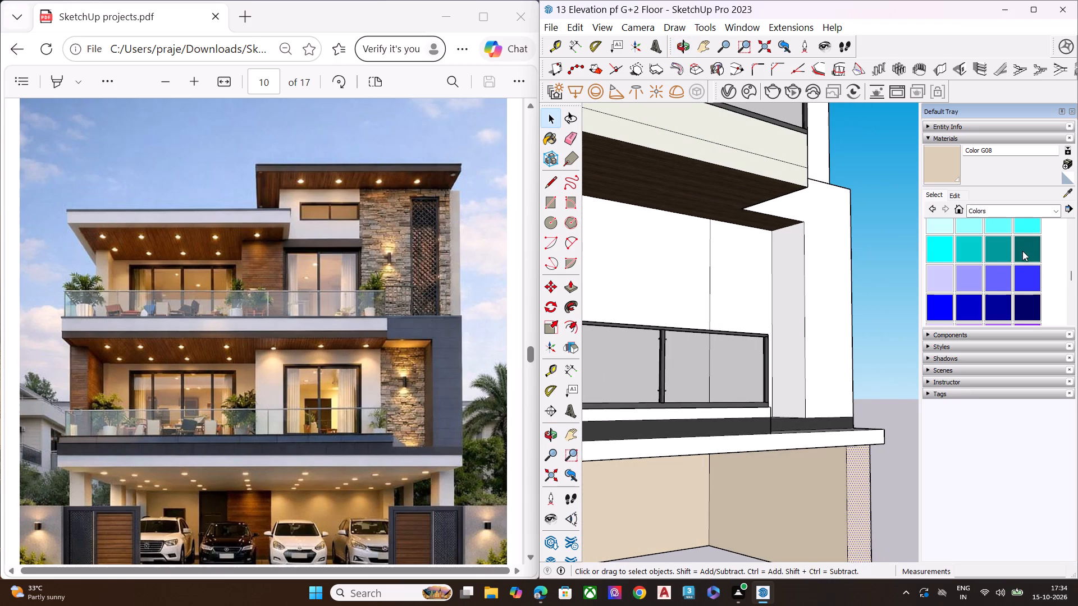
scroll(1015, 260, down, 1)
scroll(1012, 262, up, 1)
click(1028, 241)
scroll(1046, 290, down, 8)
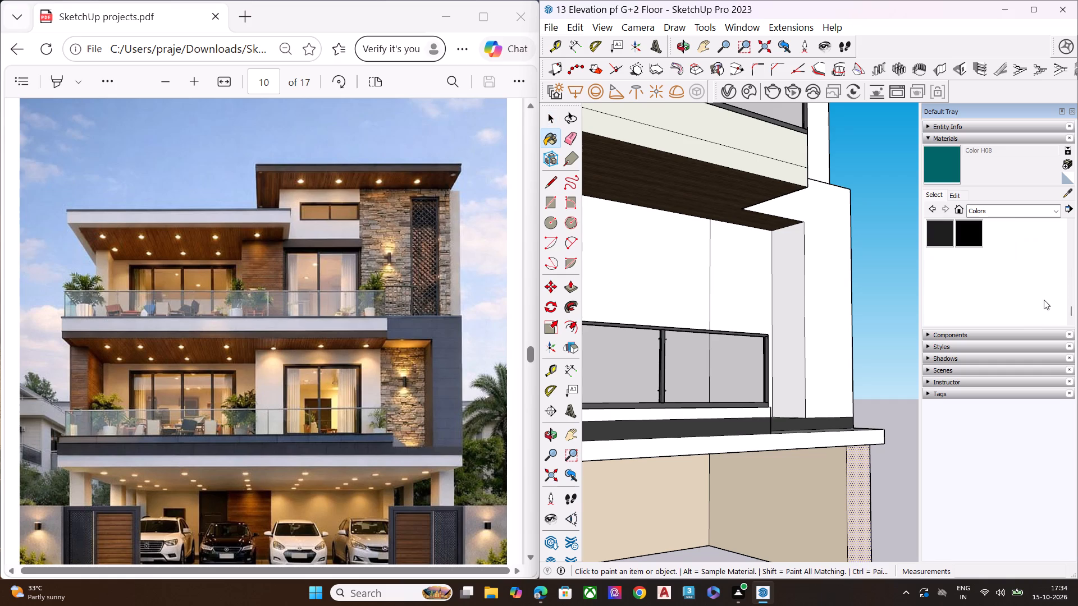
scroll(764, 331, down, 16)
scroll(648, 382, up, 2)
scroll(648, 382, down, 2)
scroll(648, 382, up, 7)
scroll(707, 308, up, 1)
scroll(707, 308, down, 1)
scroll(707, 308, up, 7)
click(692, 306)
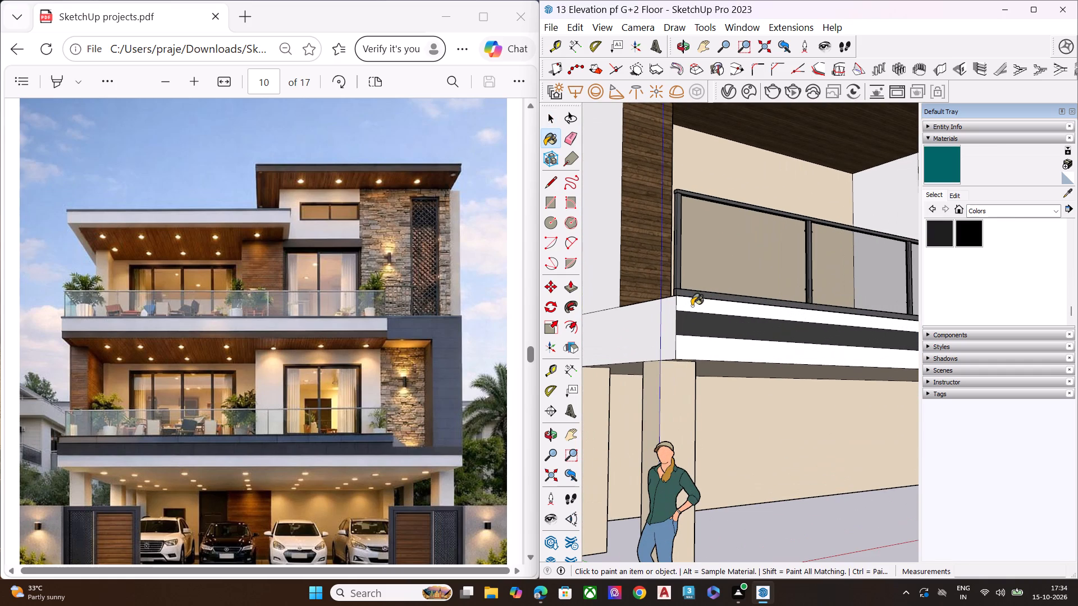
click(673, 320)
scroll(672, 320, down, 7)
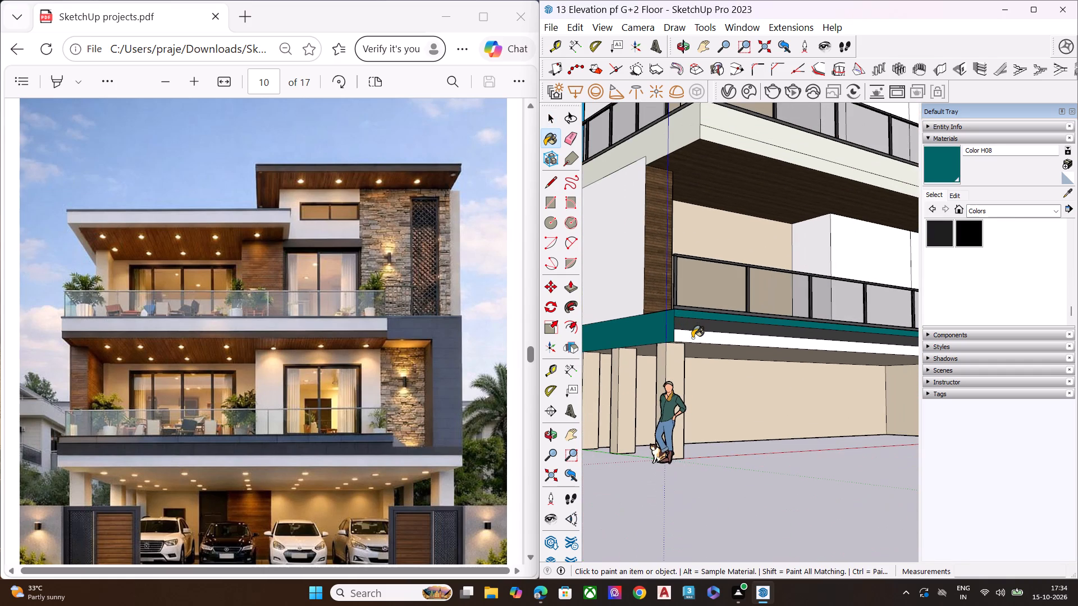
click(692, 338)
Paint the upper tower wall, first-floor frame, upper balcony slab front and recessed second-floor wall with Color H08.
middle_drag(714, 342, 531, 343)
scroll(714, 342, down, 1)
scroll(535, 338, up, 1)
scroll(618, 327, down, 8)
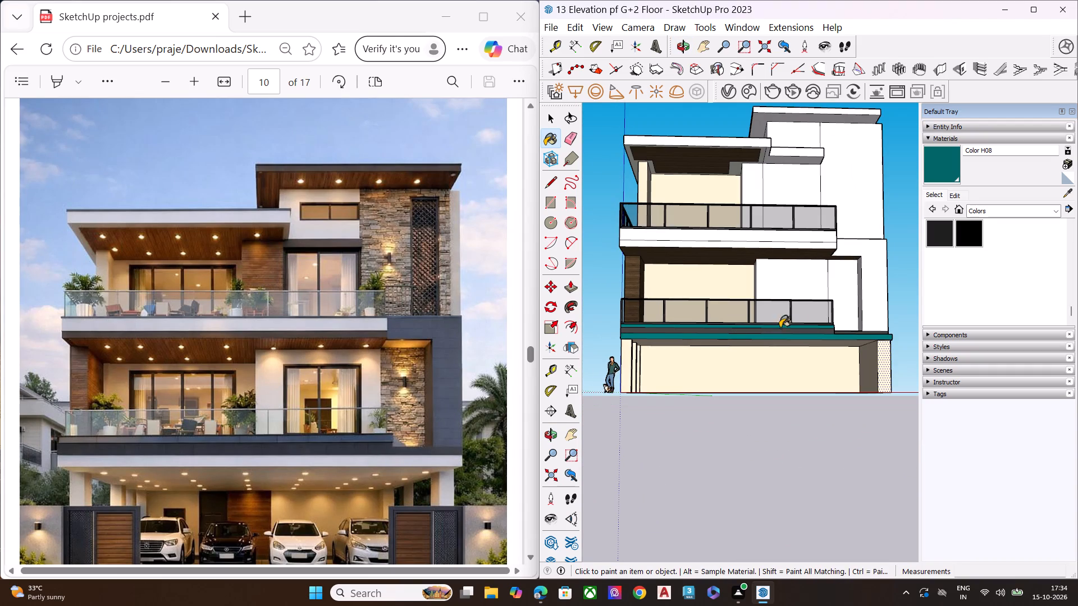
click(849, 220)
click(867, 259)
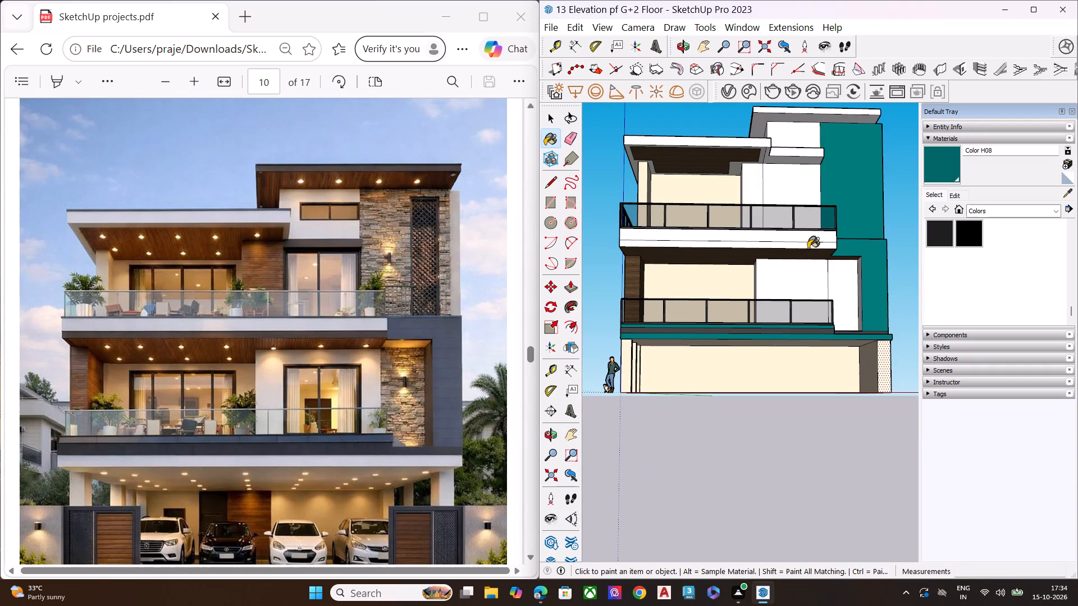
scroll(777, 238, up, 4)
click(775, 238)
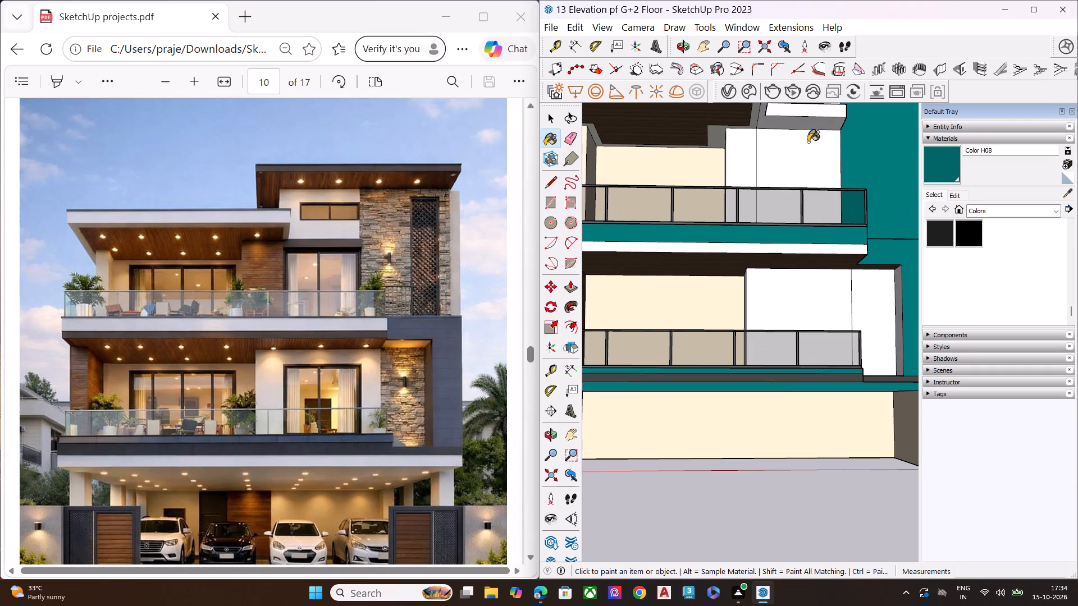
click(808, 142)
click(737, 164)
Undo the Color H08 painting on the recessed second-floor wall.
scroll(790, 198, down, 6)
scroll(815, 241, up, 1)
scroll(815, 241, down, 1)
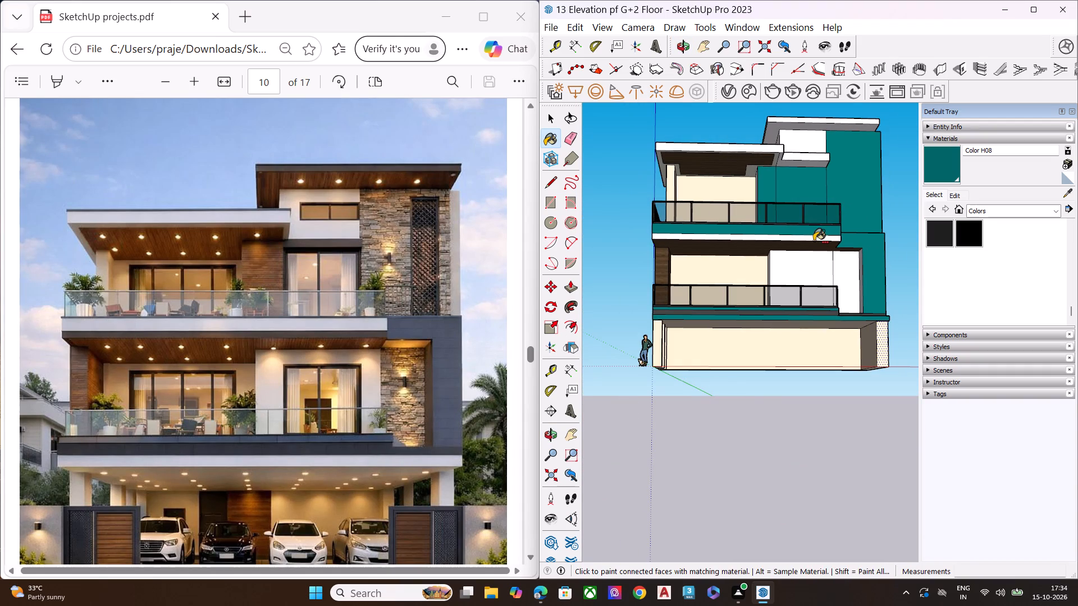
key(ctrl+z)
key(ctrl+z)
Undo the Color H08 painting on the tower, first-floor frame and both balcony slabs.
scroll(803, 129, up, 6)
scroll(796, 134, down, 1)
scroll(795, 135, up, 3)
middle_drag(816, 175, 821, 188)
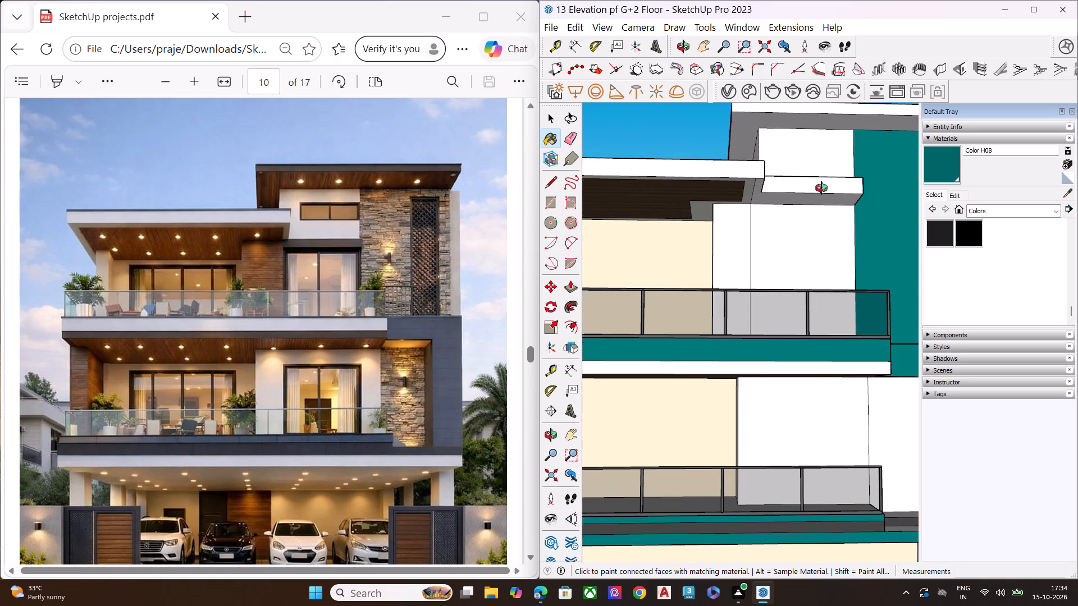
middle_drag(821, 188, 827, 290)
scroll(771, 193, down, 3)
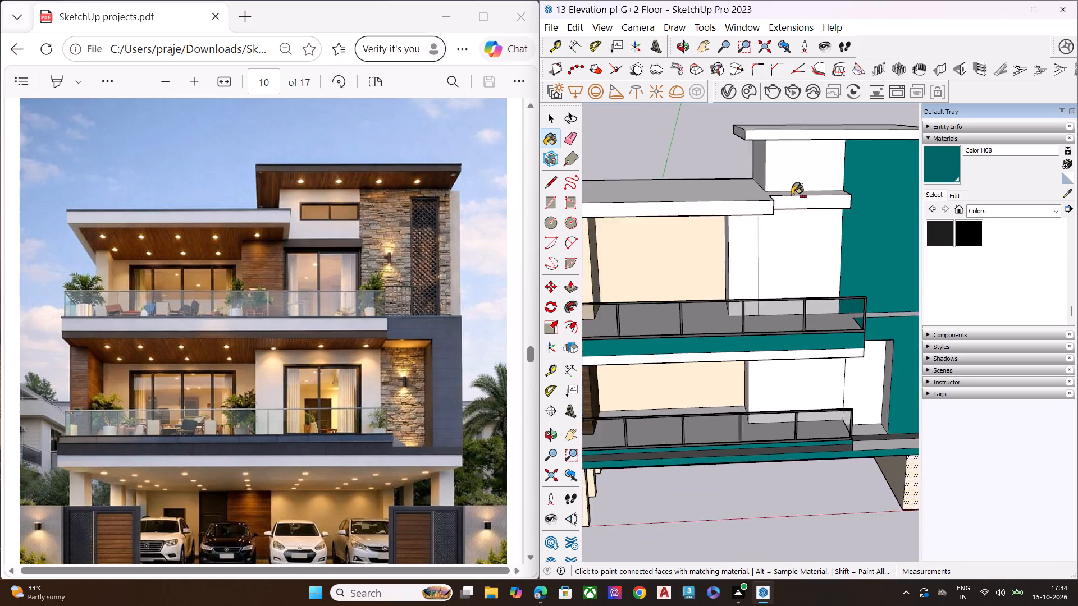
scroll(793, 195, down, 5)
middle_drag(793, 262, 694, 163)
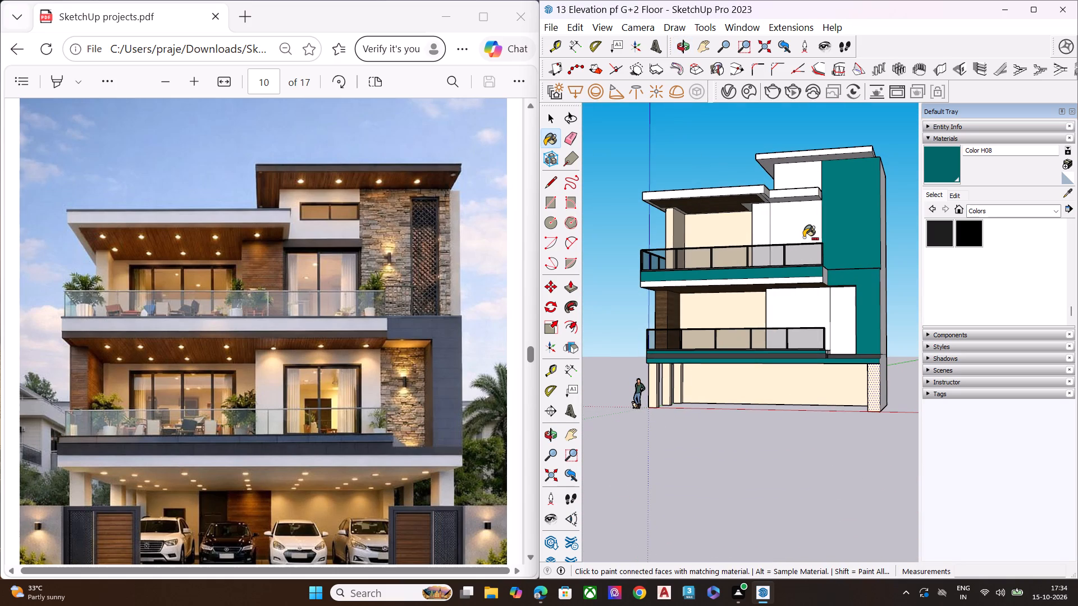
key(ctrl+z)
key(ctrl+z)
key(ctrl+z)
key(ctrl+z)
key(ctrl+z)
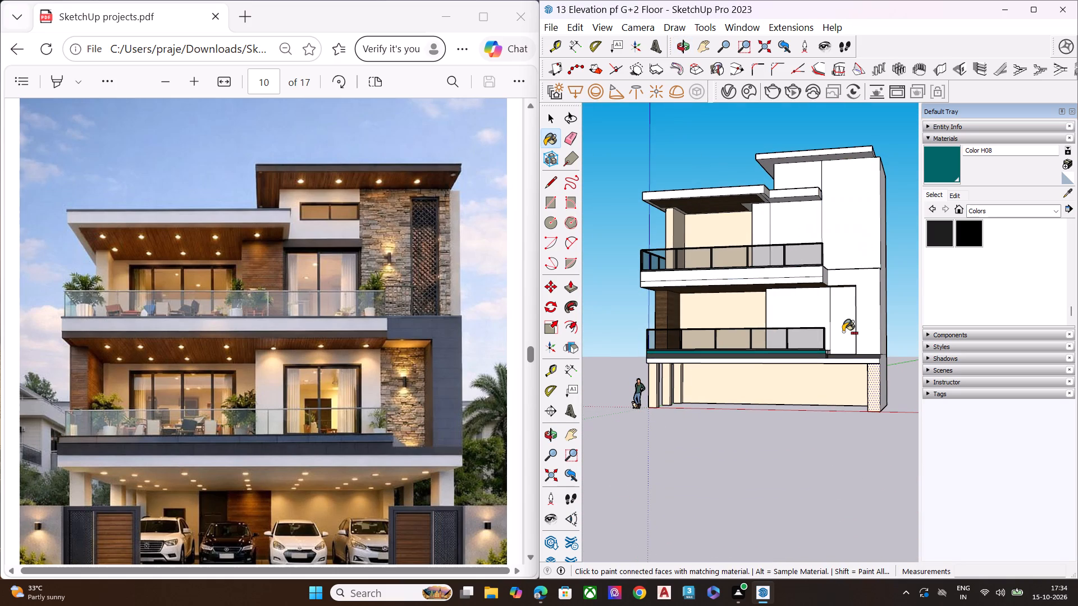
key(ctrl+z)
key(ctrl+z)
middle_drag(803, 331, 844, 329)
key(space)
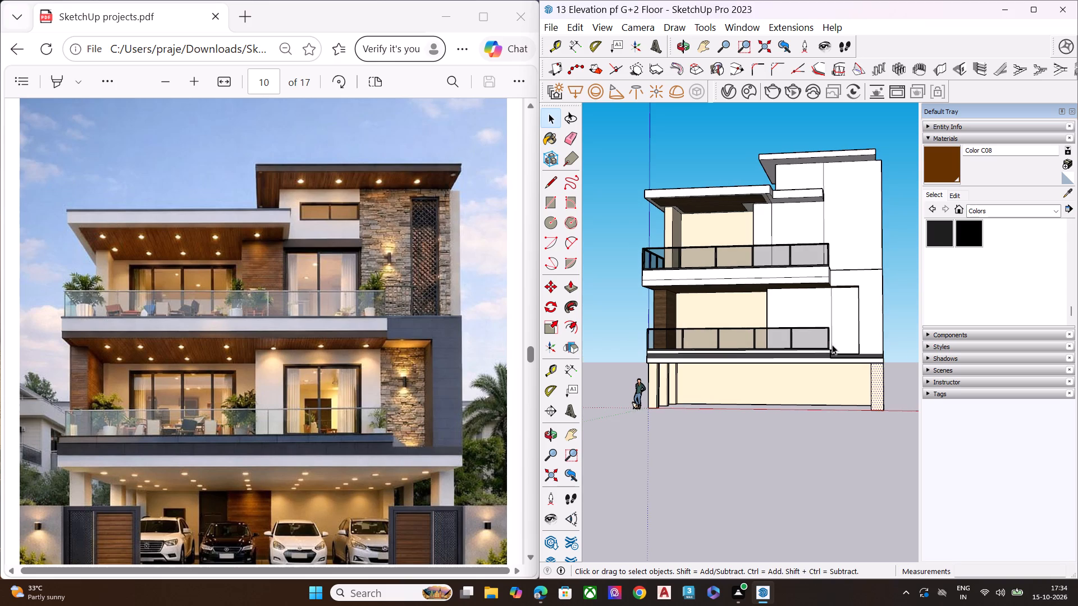
Examine the first-floor wall and floor behind the lower balcony railing from several angles.
scroll(822, 316, up, 1)
scroll(822, 316, down, 1)
scroll(822, 316, up, 2)
scroll(822, 316, down, 1)
scroll(822, 316, up, 4)
middle_drag(767, 322, 796, 394)
scroll(796, 392, up, 3)
scroll(767, 350, down, 1)
scroll(767, 350, up, 6)
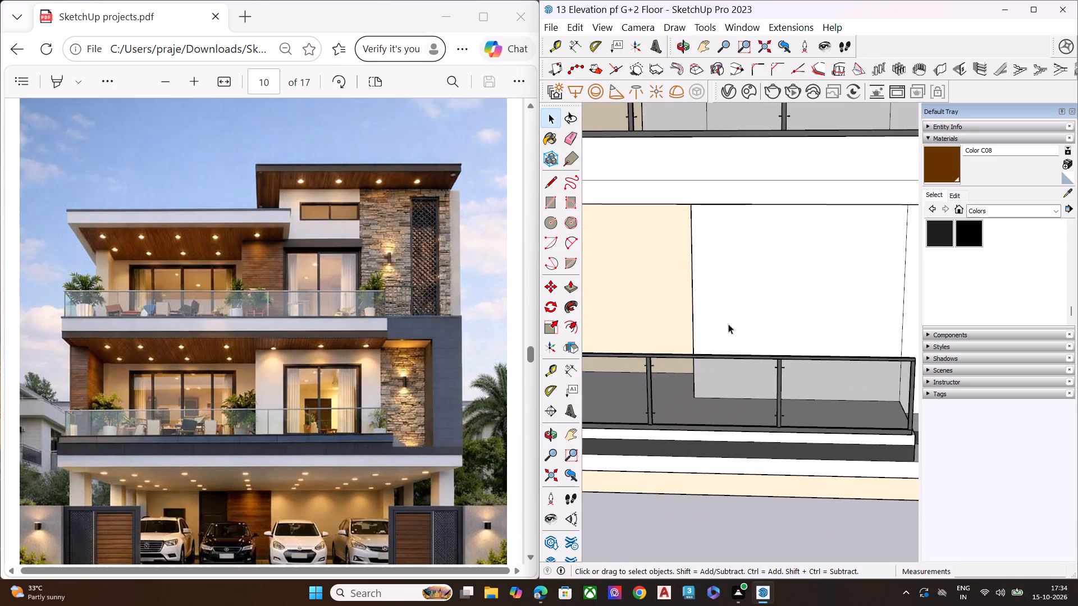
scroll(710, 311, down, 5)
scroll(709, 311, up, 1)
middle_drag(747, 319, 744, 387)
middle_drag(776, 347, 703, 343)
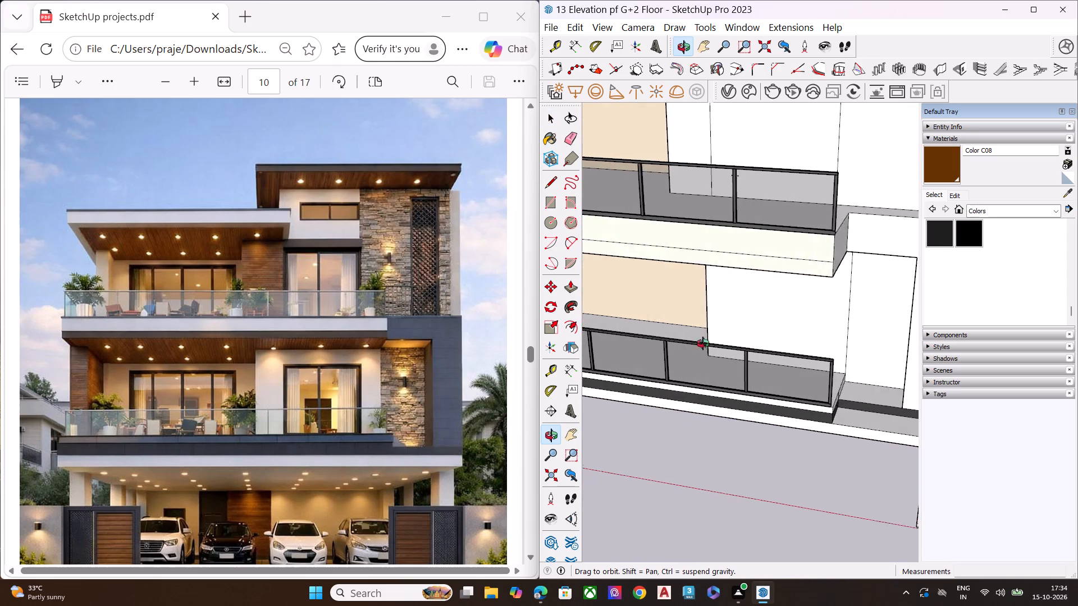
middle_drag(703, 343, 622, 309)
scroll(751, 304, up, 9)
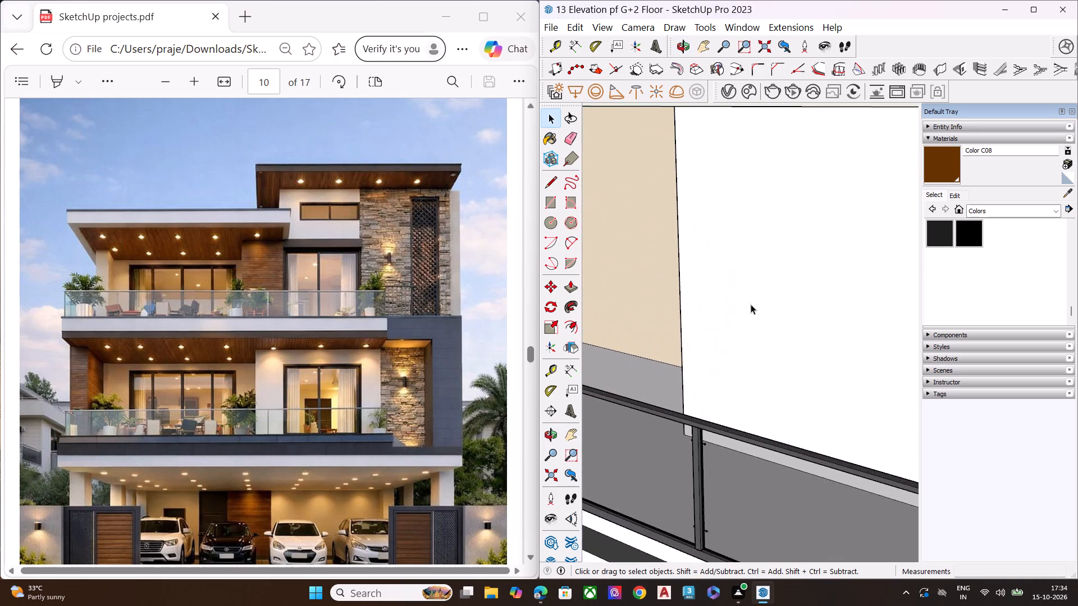
scroll(723, 315, down, 8)
scroll(651, 315, down, 8)
scroll(669, 330, up, 1)
Draw a tall rectangle about 17' 6" by 2' 2" on the upper tower's front wall, ending just above the first-floor frame.
middle_drag(669, 330, 838, 302)
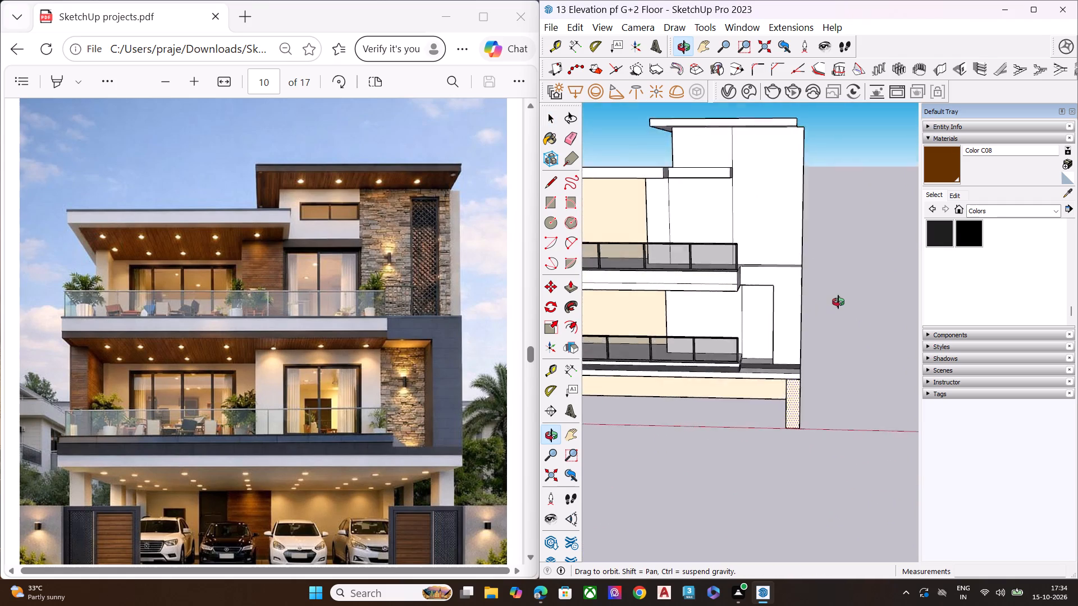
middle_drag(838, 302, 860, 286)
scroll(863, 272, up, 6)
scroll(636, 351, down, 5)
scroll(692, 200, up, 1)
scroll(692, 199, down, 1)
scroll(692, 199, up, 3)
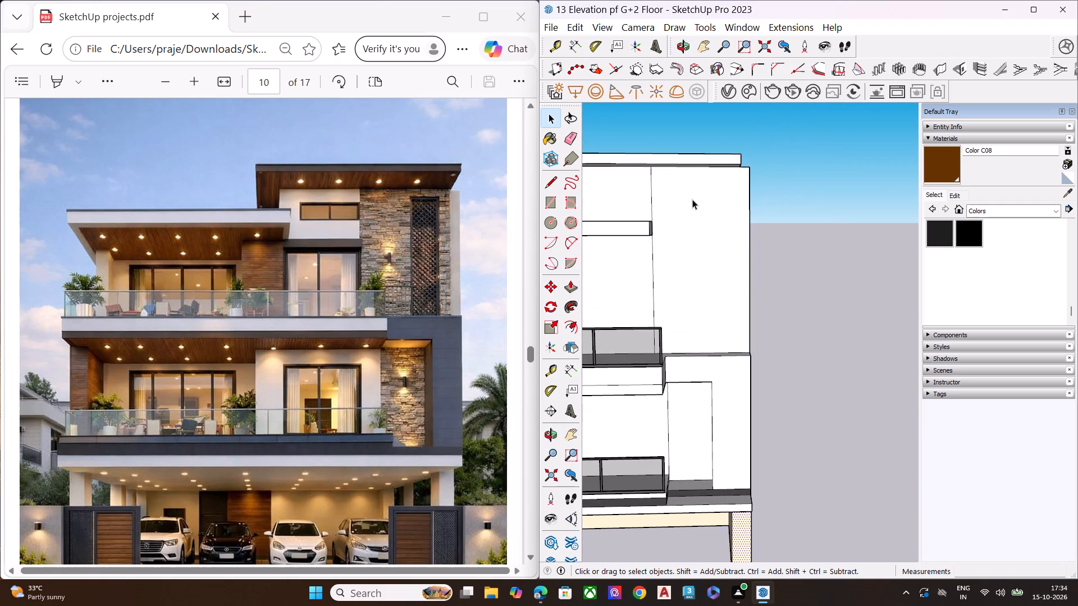
key(r)
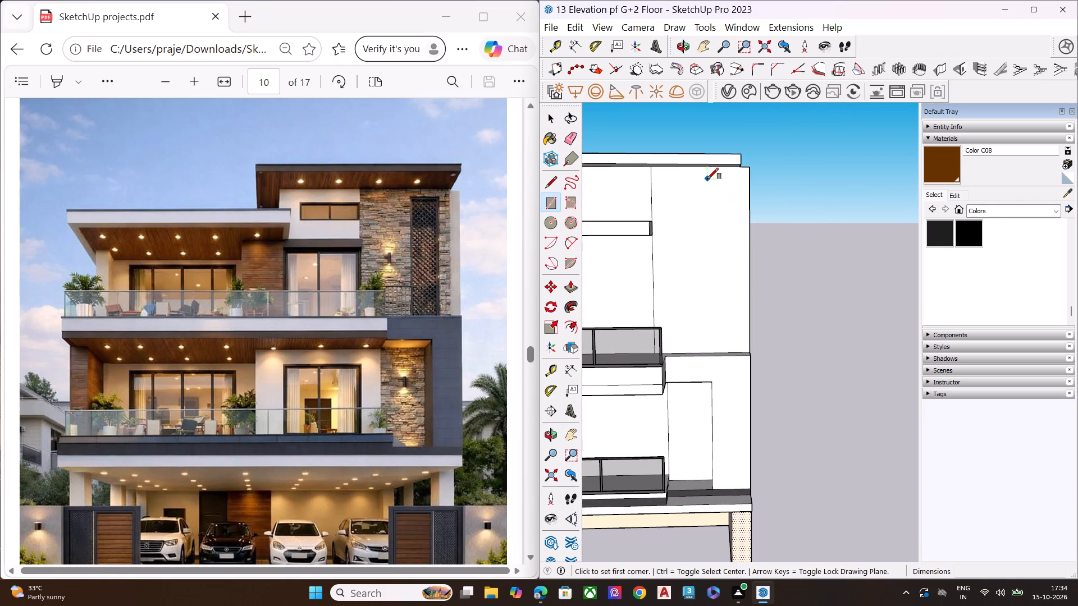
middle_drag(700, 176, 695, 67)
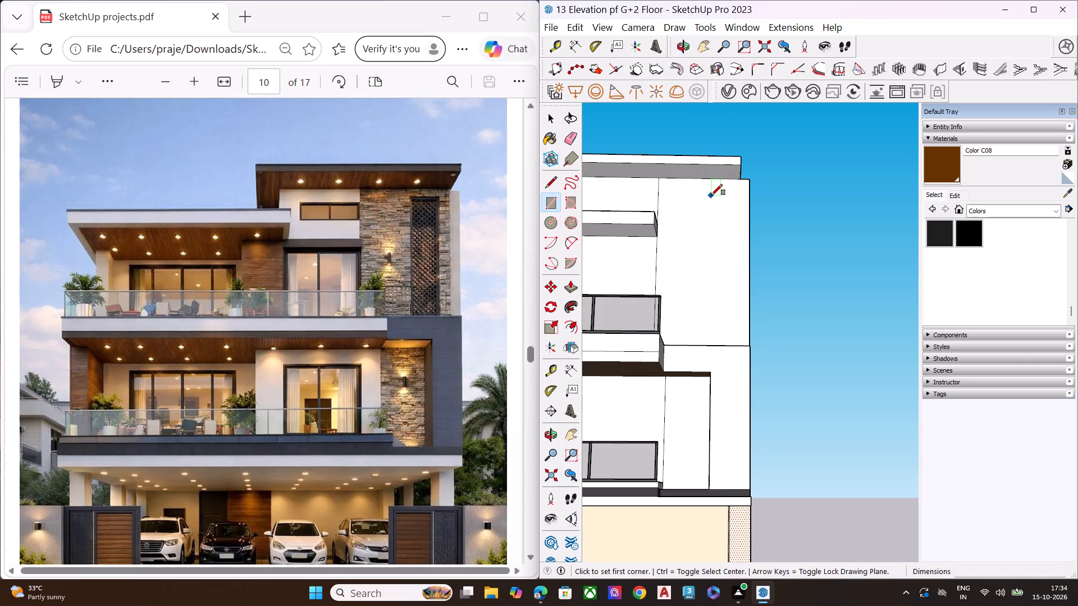
click(708, 196)
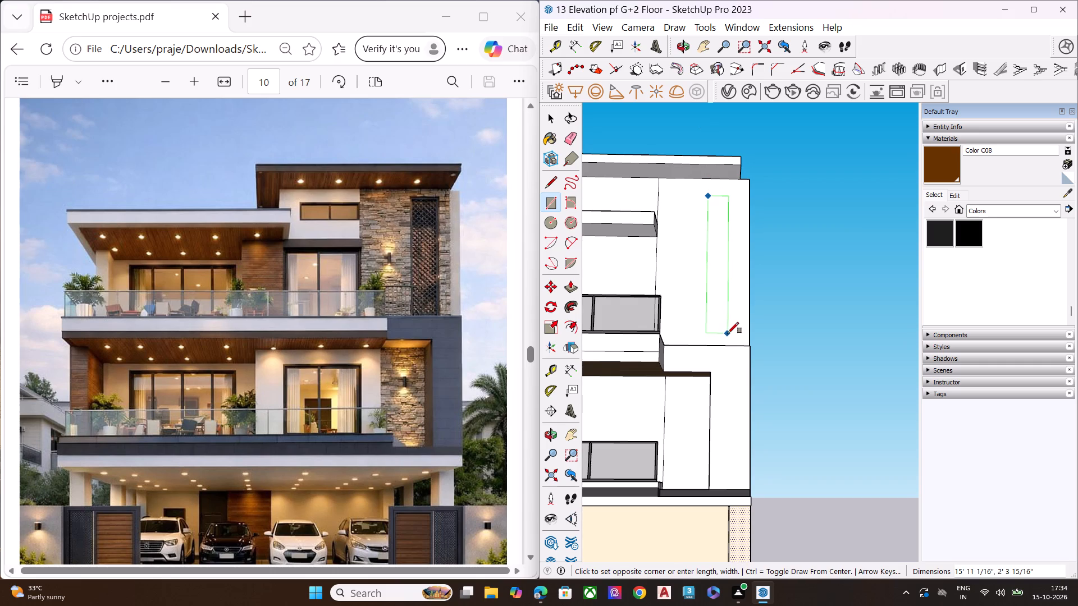
scroll(728, 333, up, 9)
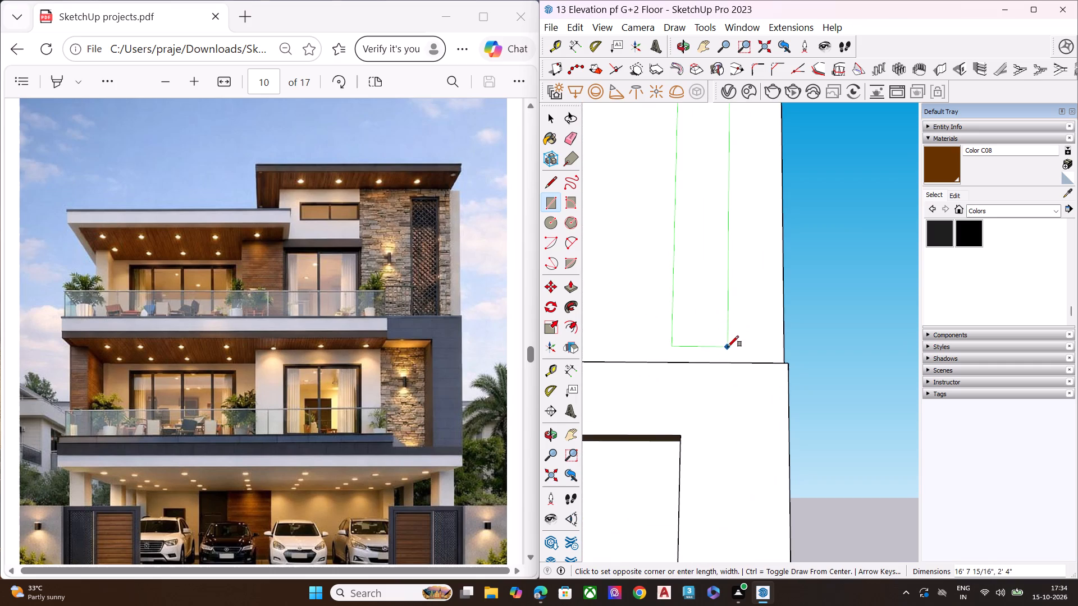
middle_drag(730, 367, 734, 479)
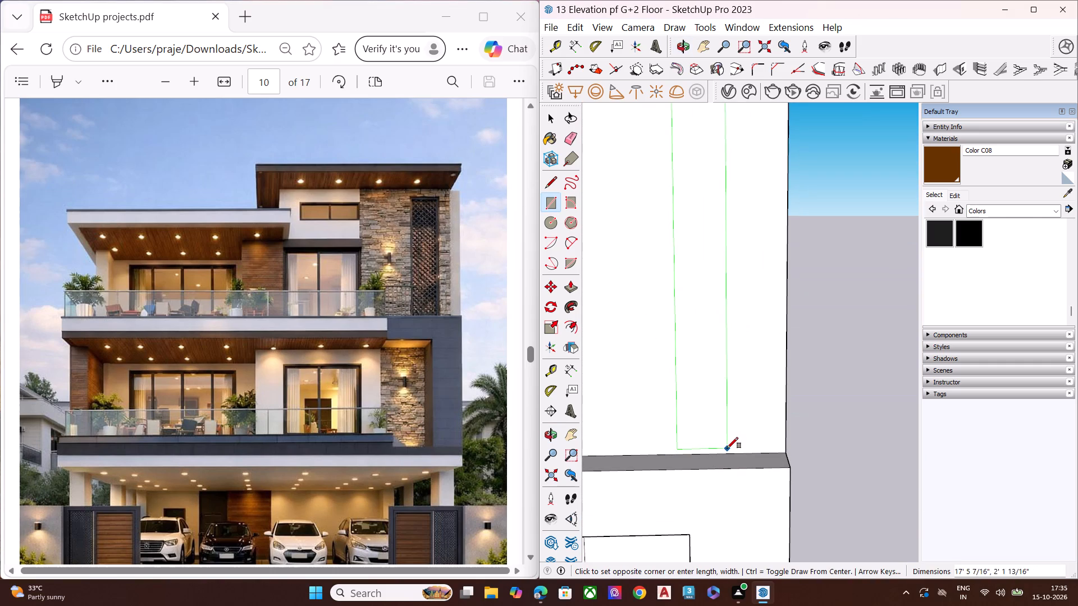
click(727, 453)
key(space)
scroll(702, 373, down, 6)
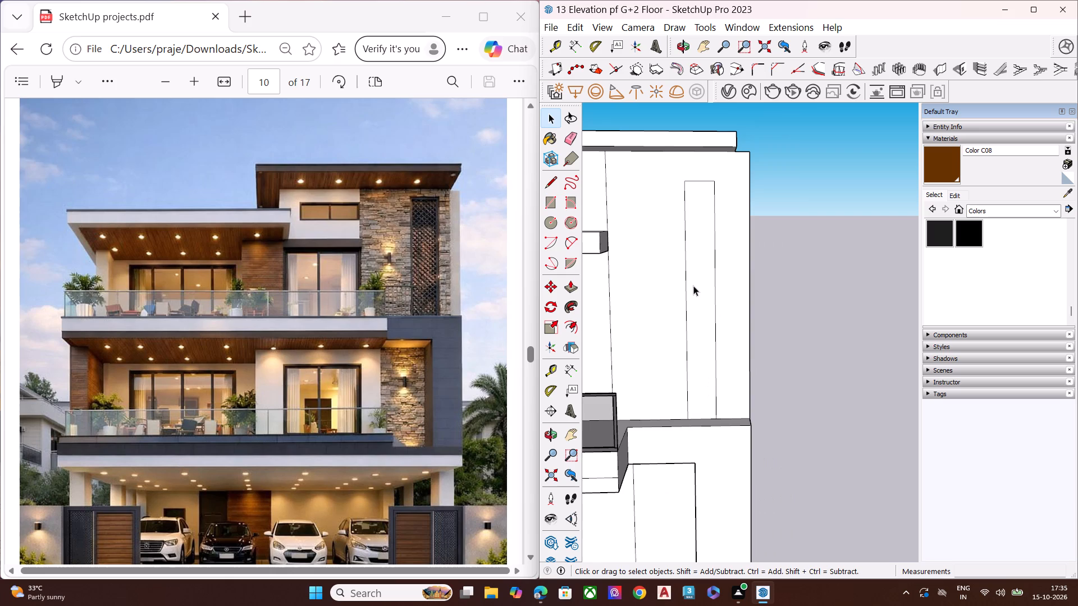
Scale the tall rectangle on the upper tower wall slightly taller at its top edge and slightly wider at its outer edge.
triple_click(693, 286)
double_click(702, 286)
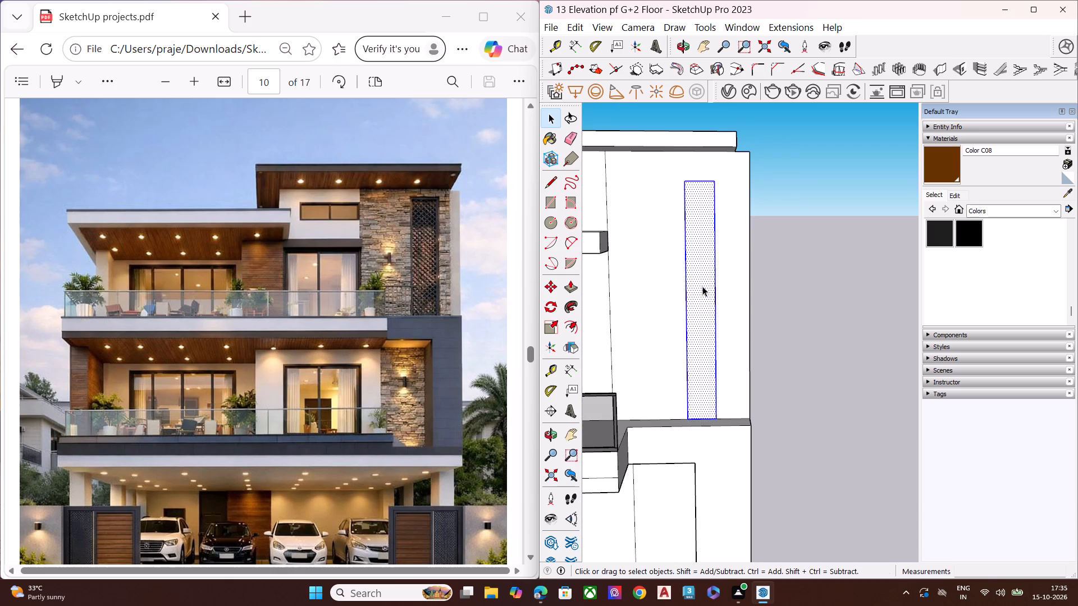
key(s)
click(687, 306)
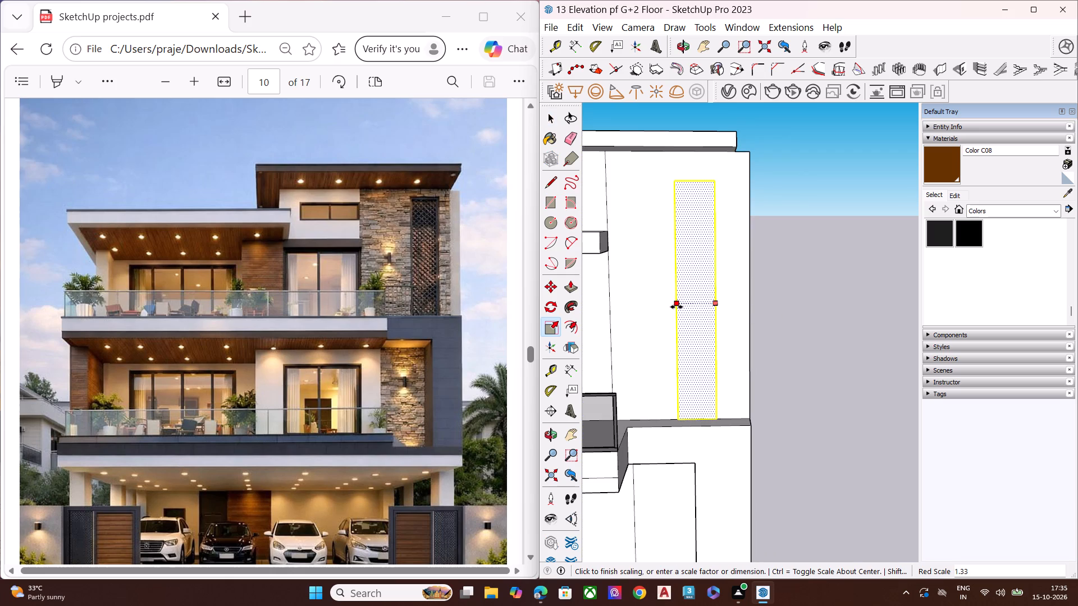
click(686, 305)
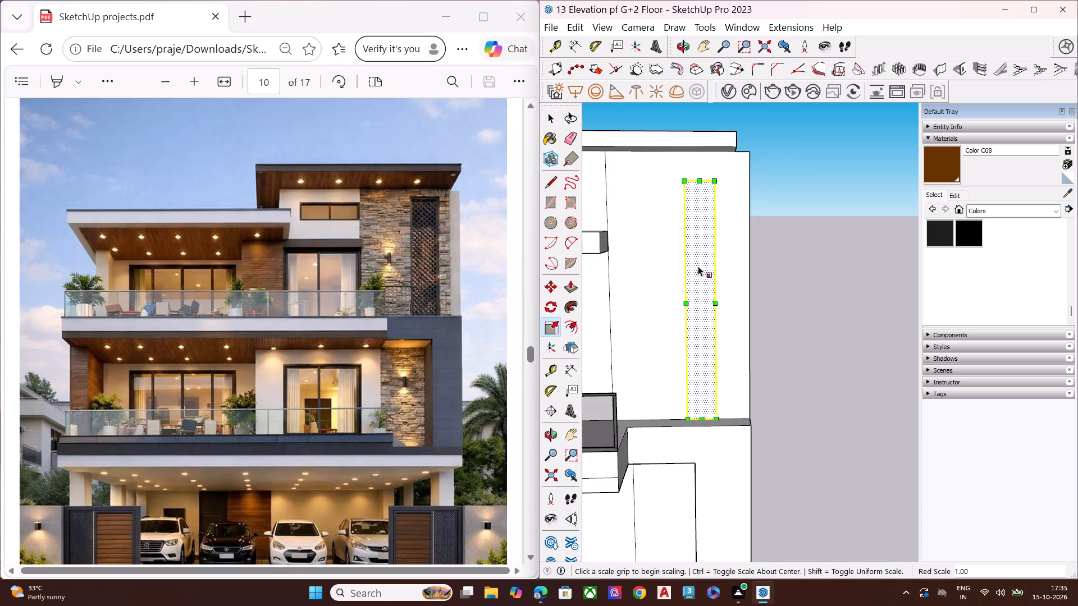
click(700, 181)
click(697, 213)
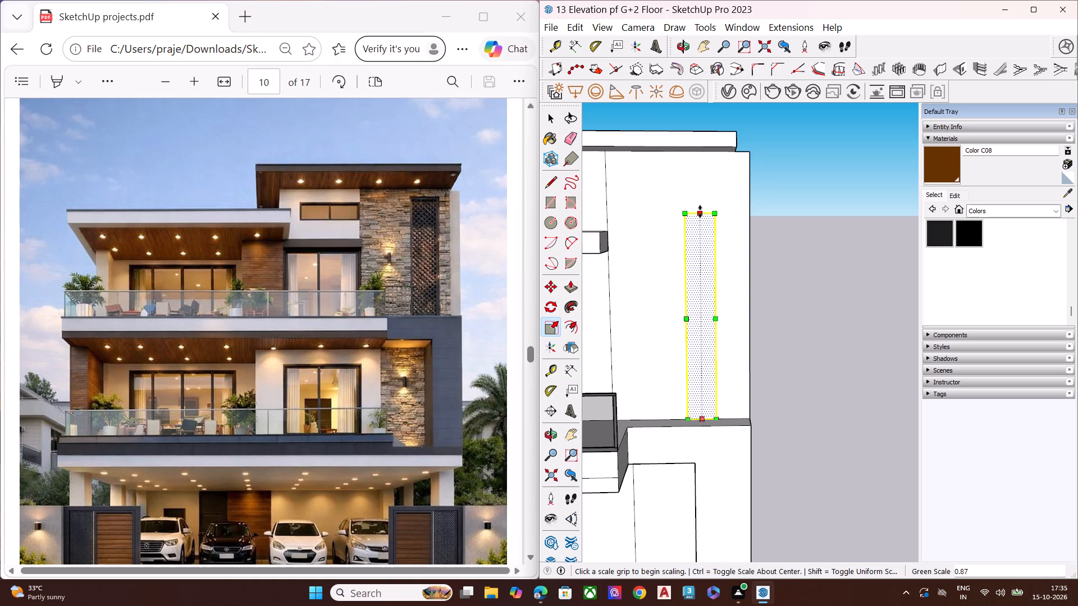
click(700, 212)
click(701, 176)
click(718, 297)
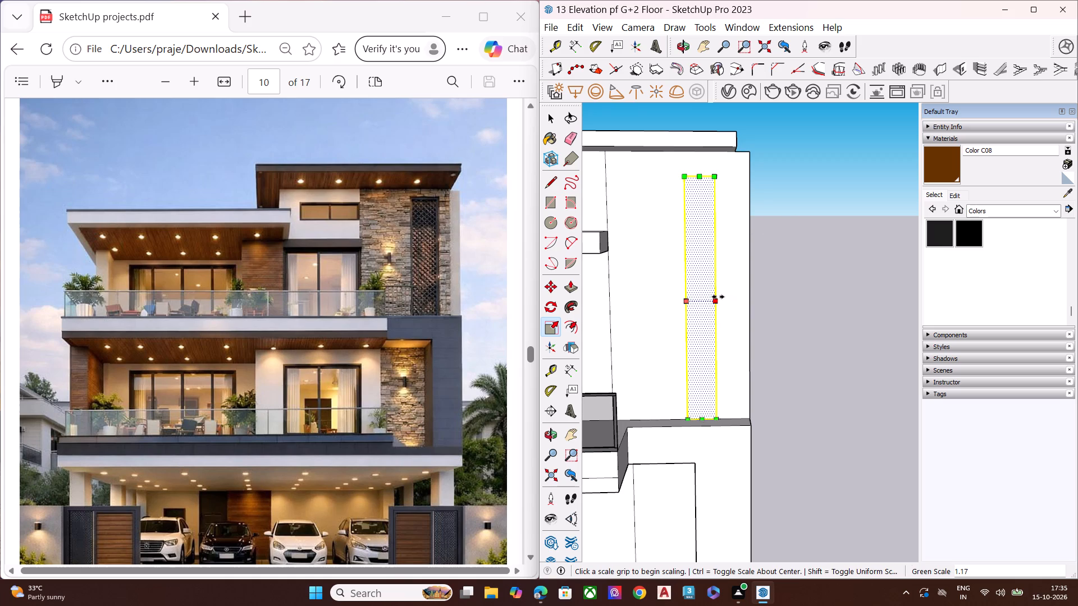
click(722, 296)
key(space)
Draw a door-sized rectangle about 5' 10" wide by 8' 7" high on the second-floor wall behind the upper balcony railing.
scroll(737, 264, down, 7)
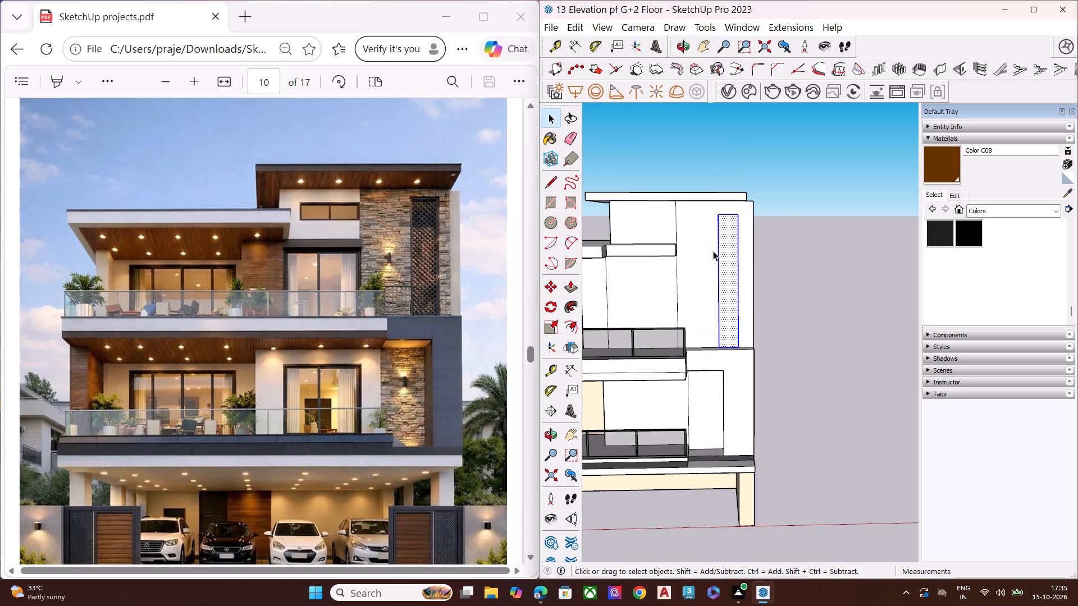
scroll(698, 295, down, 4)
scroll(661, 289, up, 6)
middle_drag(659, 302, 668, 313)
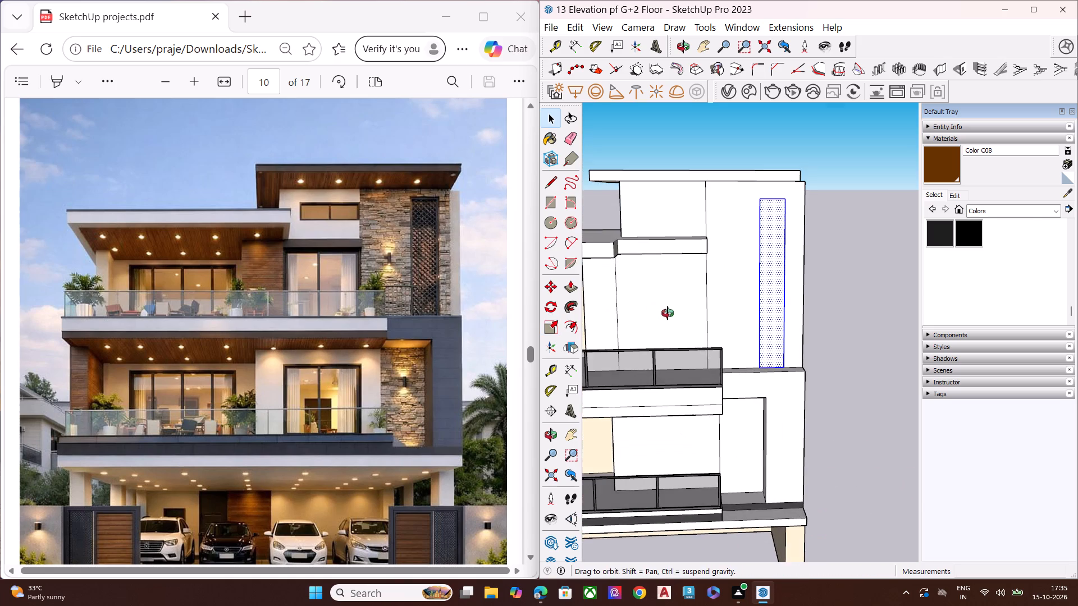
middle_drag(668, 313, 674, 322)
scroll(652, 343, up, 1)
middle_drag(652, 343, 646, 401)
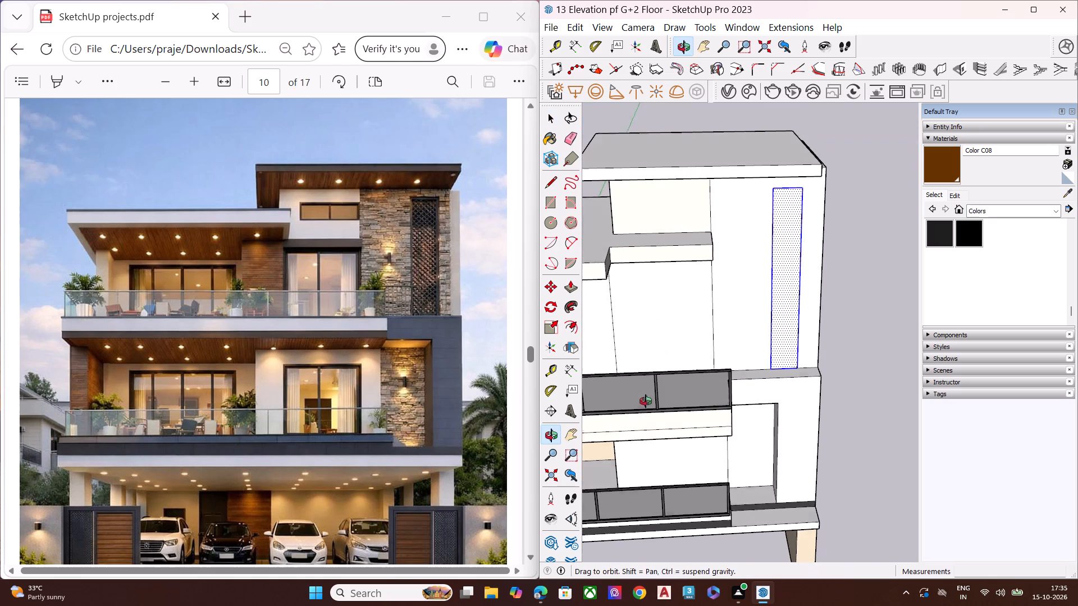
middle_drag(646, 401, 646, 402)
key(r)
middle_drag(650, 357, 655, 401)
scroll(642, 378, up, 4)
scroll(641, 376, down, 1)
scroll(641, 375, up, 1)
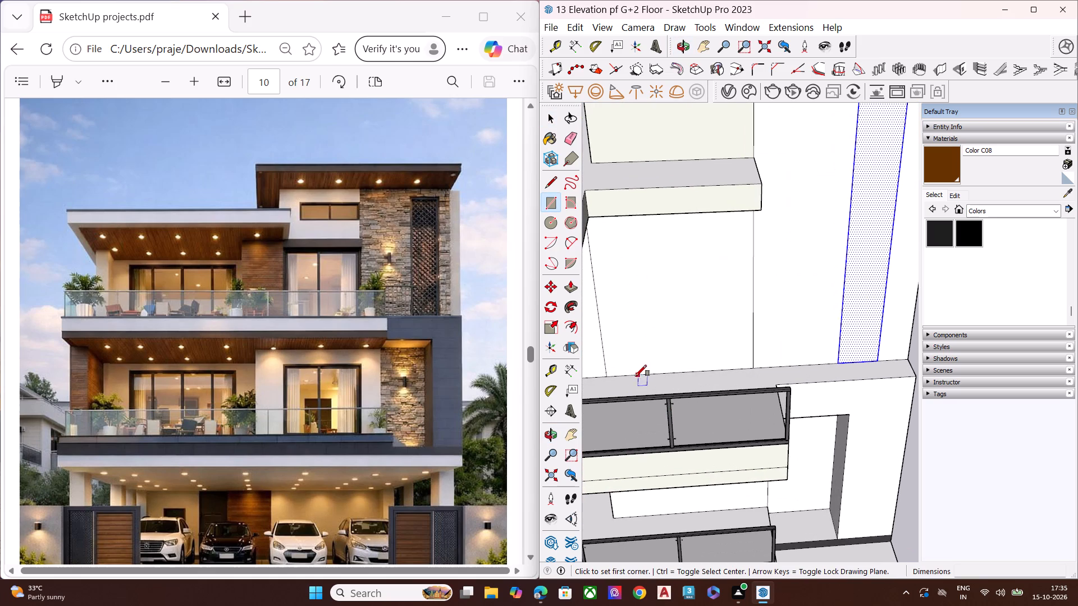
click(636, 377)
click(727, 251)
key(space)
Scale the second-floor door rectangle upward by about 1.22 and widen it slightly on both sides.
scroll(706, 277, down, 4)
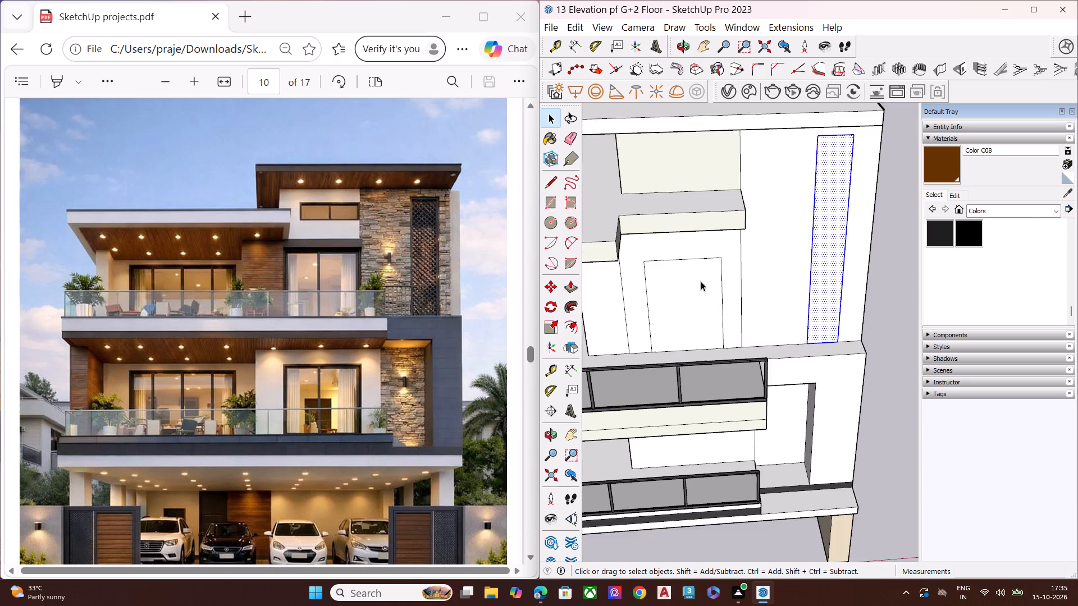
middle_drag(691, 339, 574, 180)
scroll(579, 211, up, 1)
scroll(666, 222, up, 5)
double_click(710, 281)
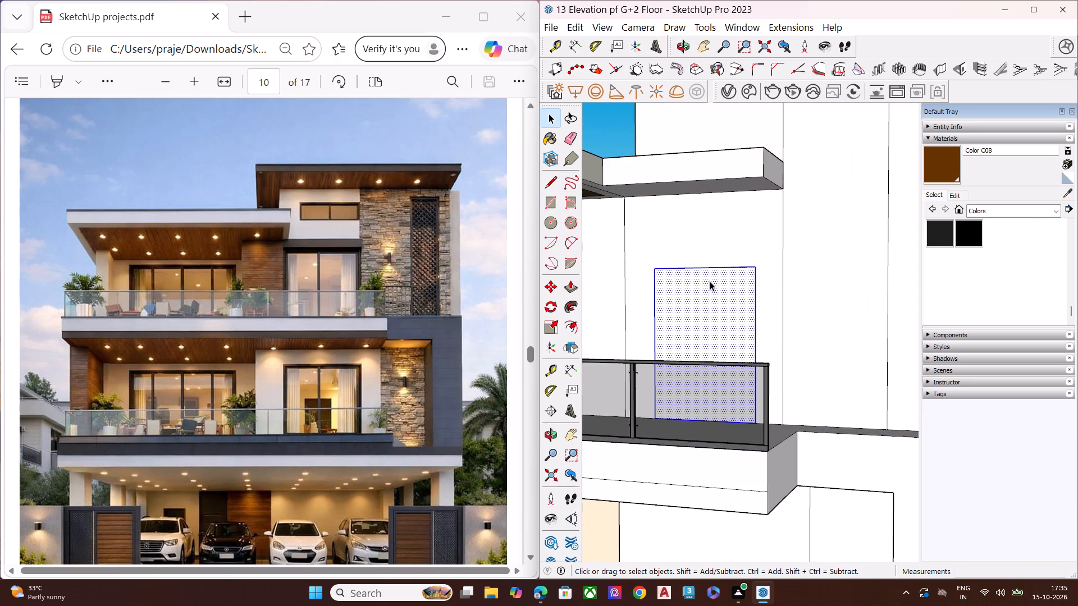
key(s)
click(708, 267)
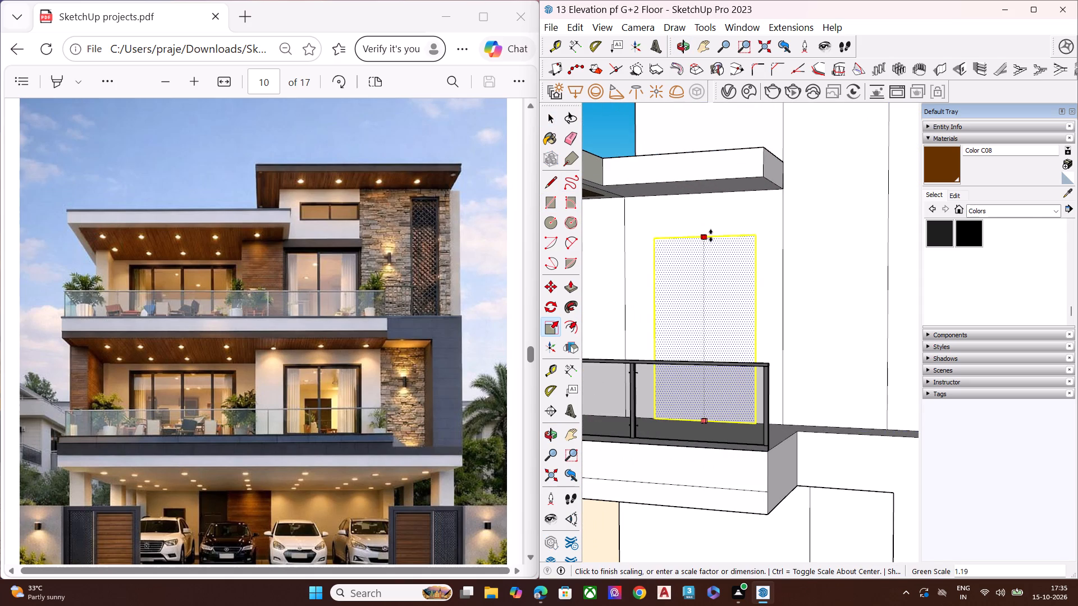
click(711, 233)
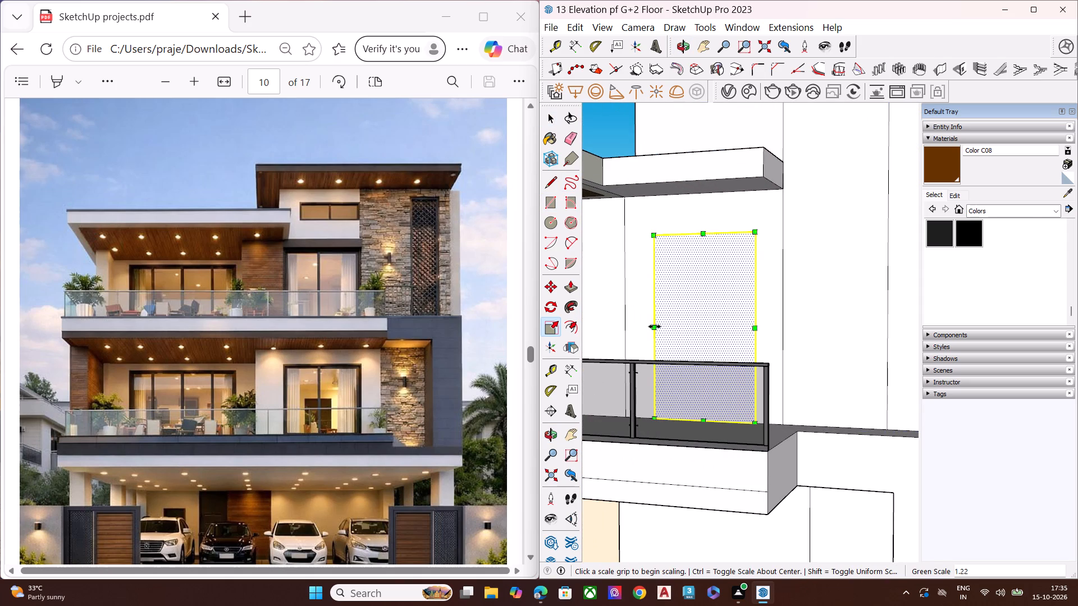
click(655, 327)
click(644, 325)
key(space)
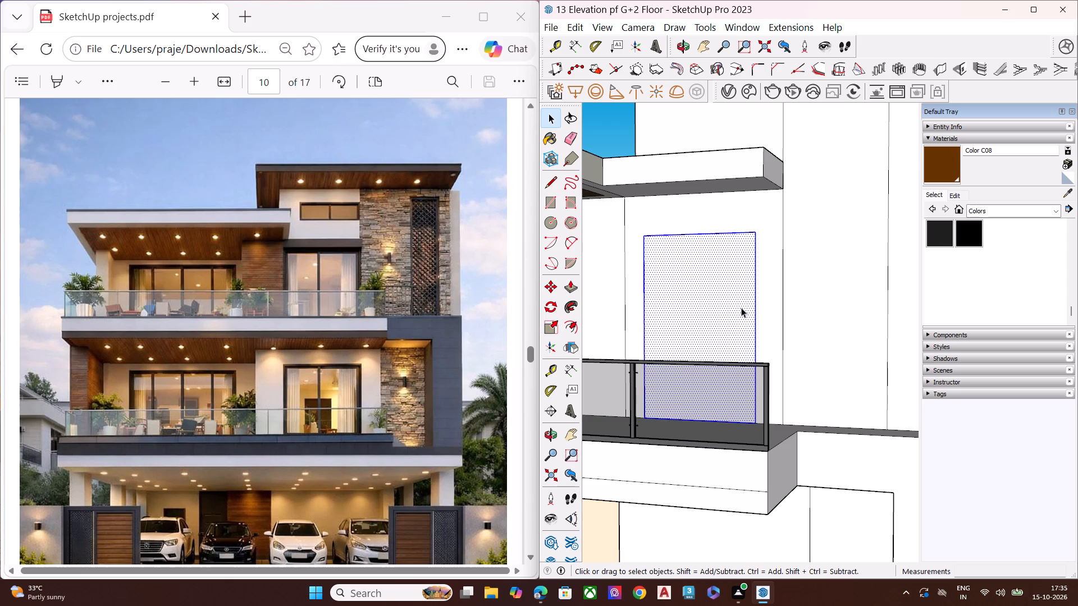
double_click(741, 307)
key(s)
click(755, 327)
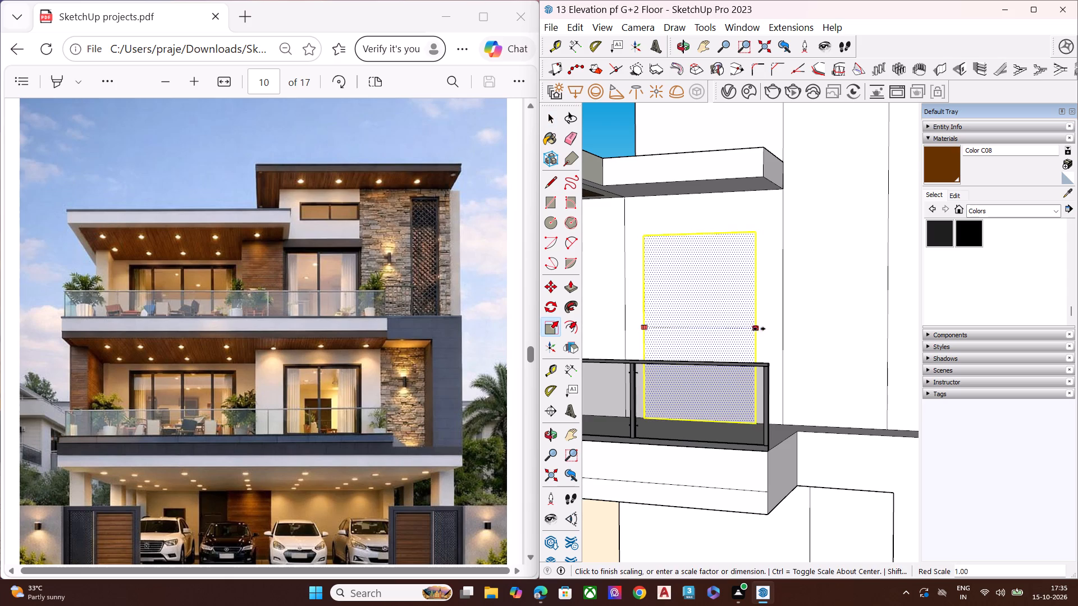
click(761, 329)
key(space)
Push the second-floor door rectangle about 5' 3" into the wall to form a recess.
click(728, 311)
key(p)
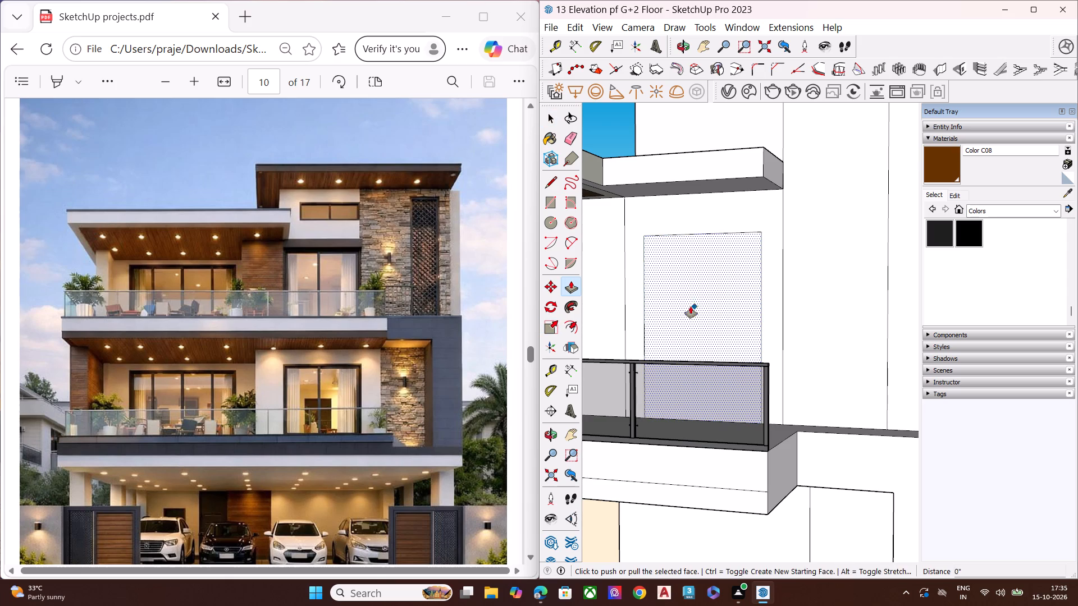
click(688, 307)
click(721, 288)
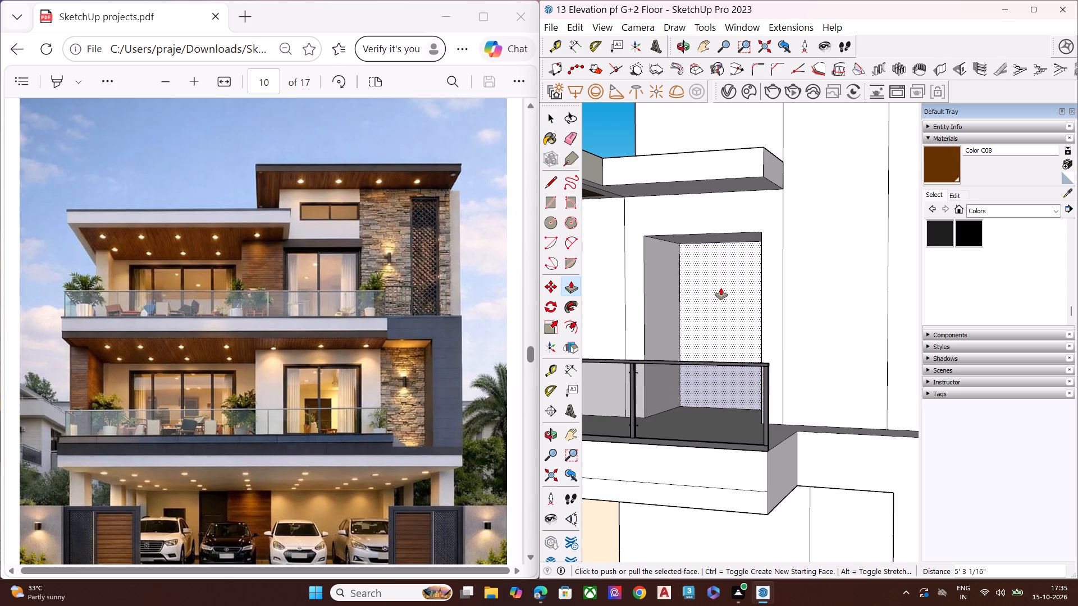
key(space)
Draw a rectangle about 8' 3" wide by 8' 9" high on the first-floor wall behind the lower balcony railing.
scroll(724, 257, down, 7)
middle_drag(724, 394, 757, 437)
scroll(748, 444, up, 7)
middle_drag(711, 411, 711, 424)
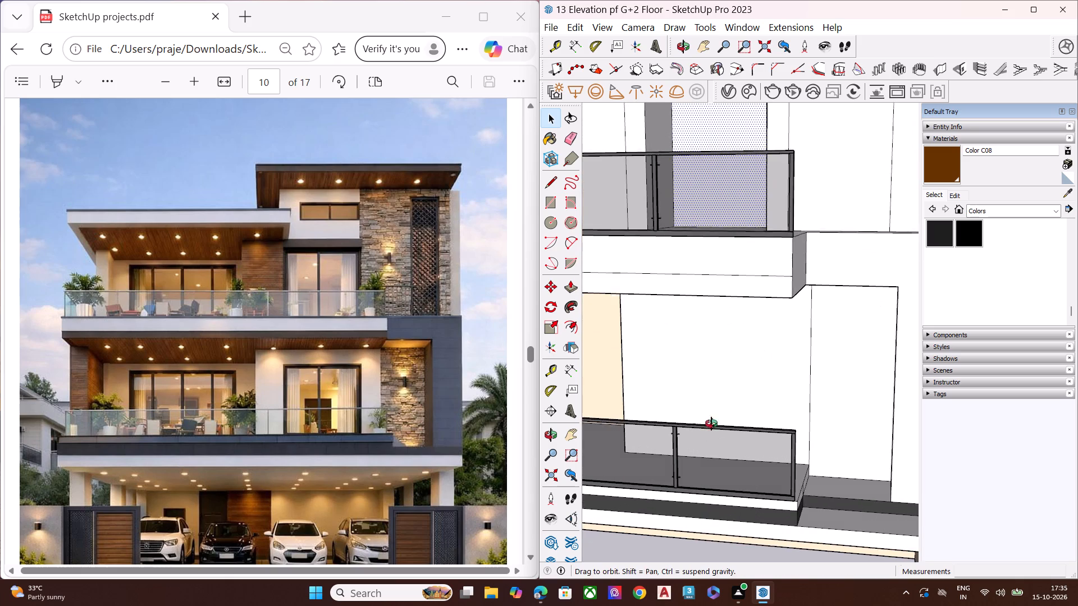
middle_drag(711, 424, 707, 462)
scroll(697, 454, up, 6)
key(r)
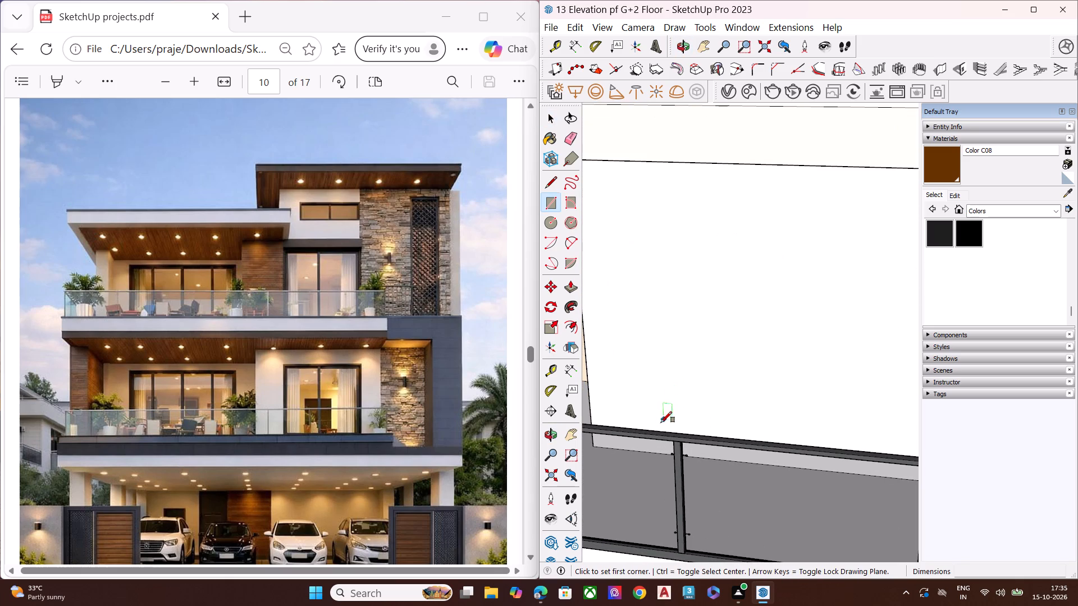
middle_drag(667, 426, 638, 467)
scroll(641, 454, up, 1)
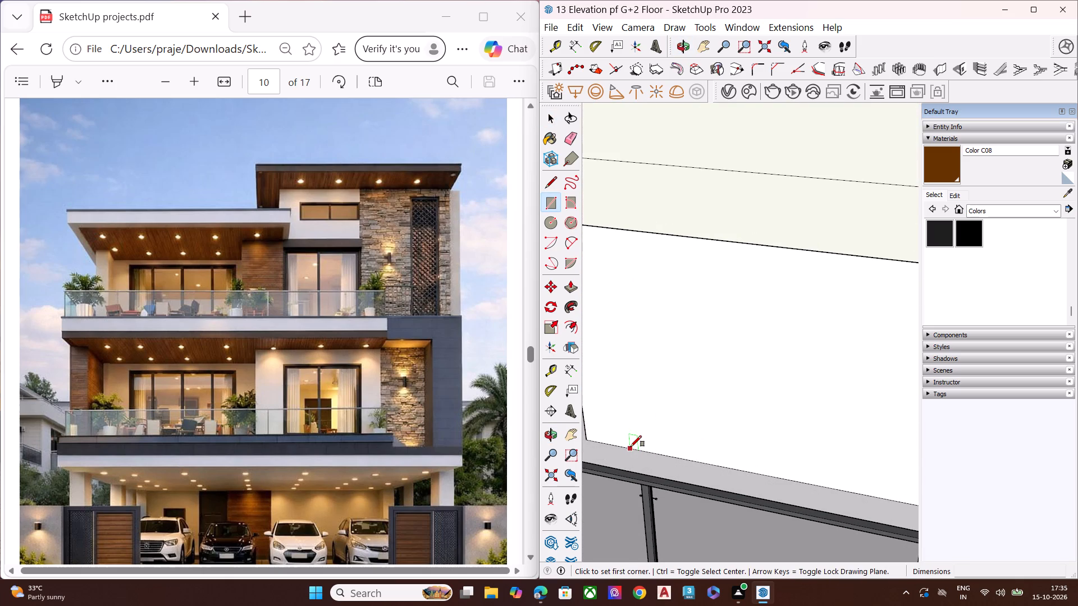
click(631, 447)
scroll(669, 394, down, 7)
middle_drag(673, 333, 727, 242)
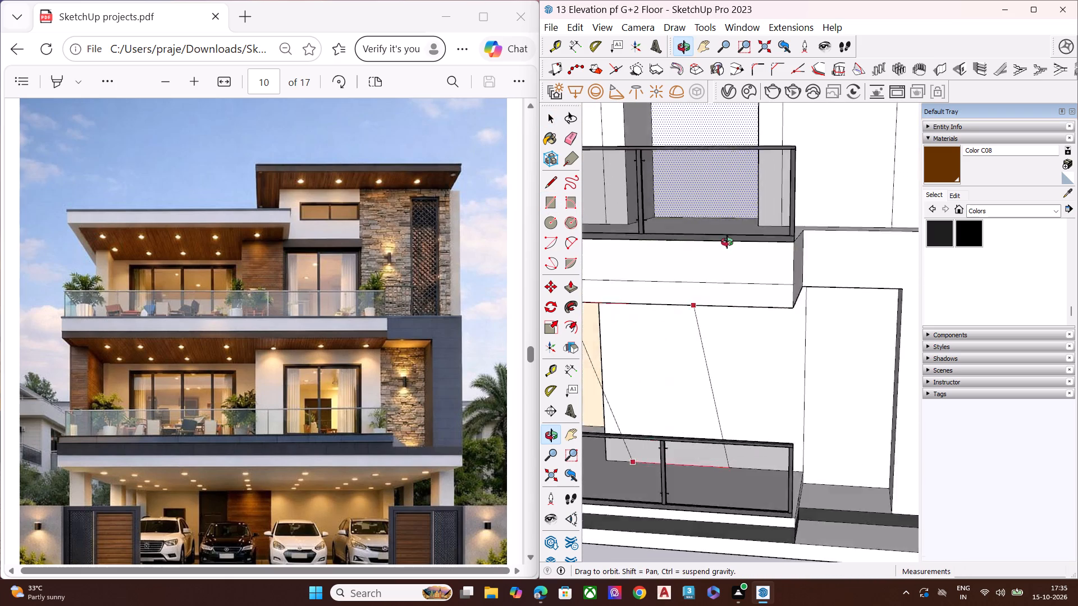
middle_drag(727, 242, 774, 164)
scroll(759, 335, up, 5)
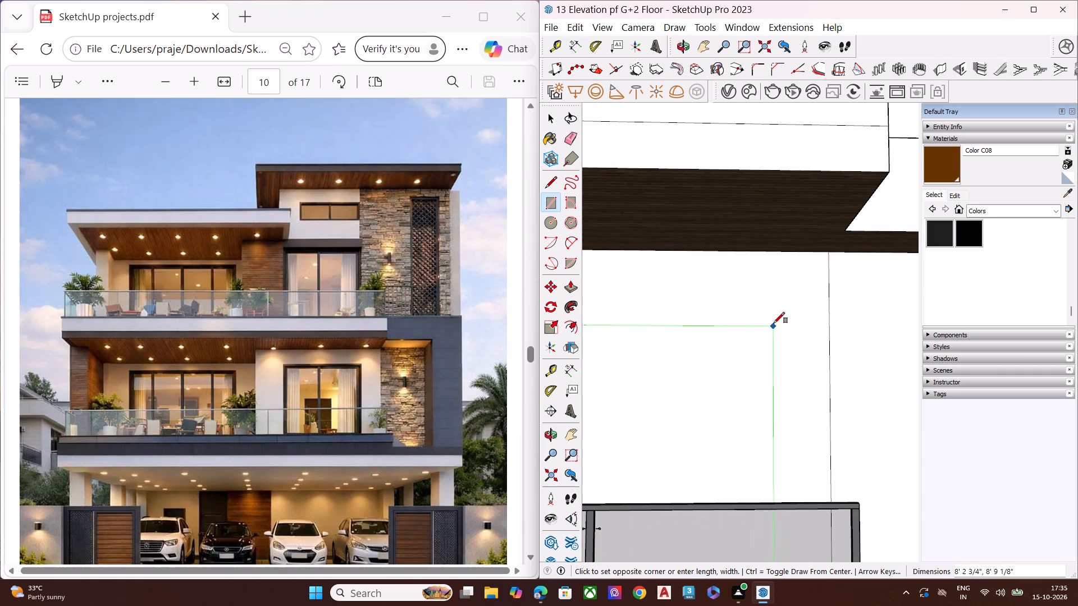
click(774, 320)
key(space)
Scale the first-floor door rectangle slightly taller from its top edge.
scroll(772, 328, down, 7)
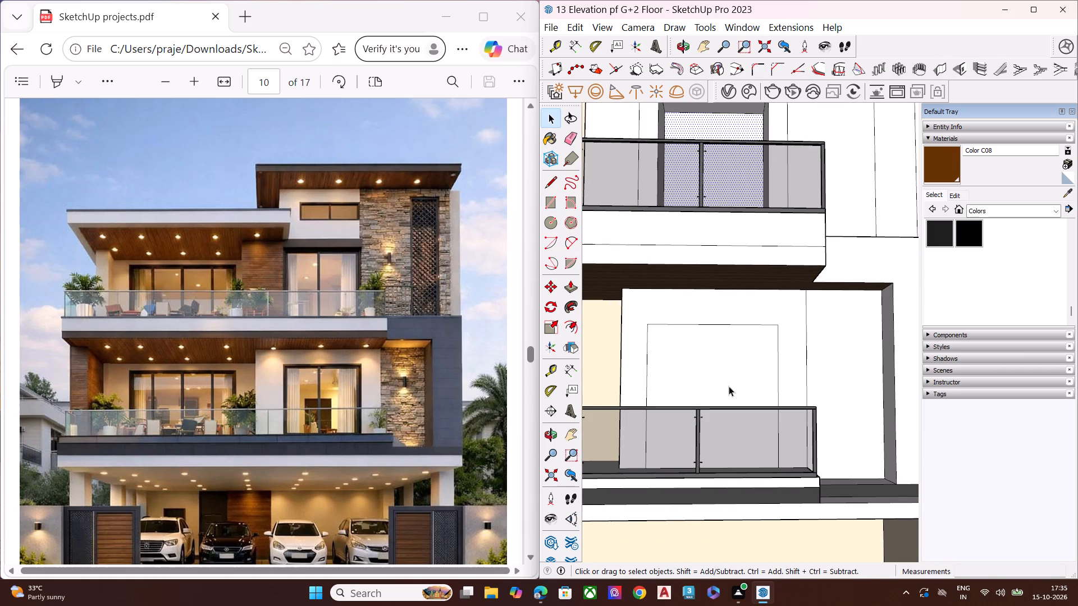
double_click(729, 386)
scroll(710, 376, up, 4)
key(s)
click(712, 299)
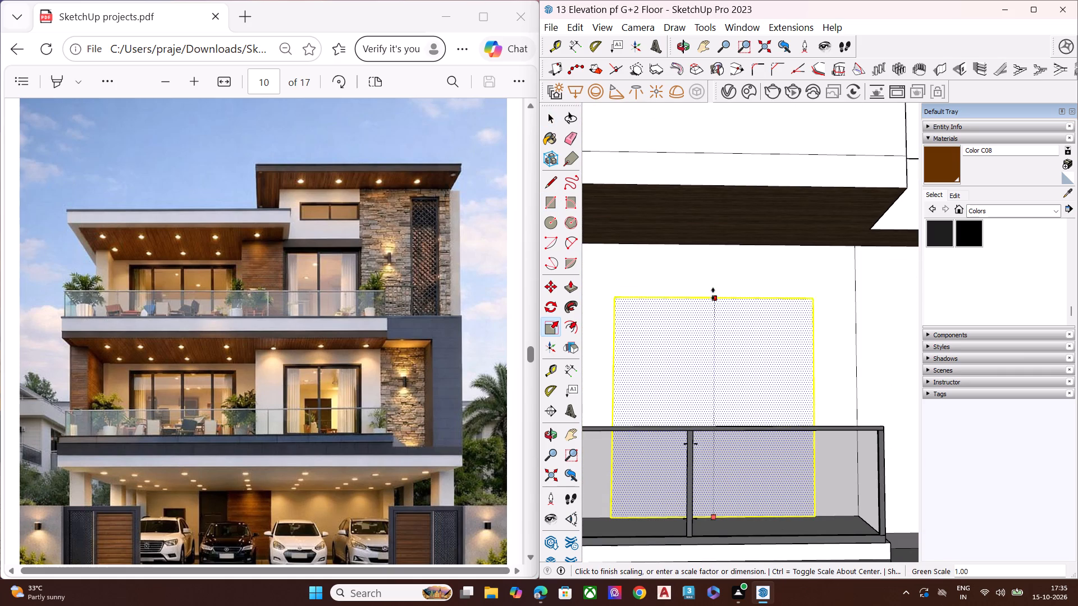
click(714, 290)
key(space)
Push the first-floor door rectangle about 5' 8" into the wall to form a recess.
scroll(714, 301, down, 1)
click(726, 329)
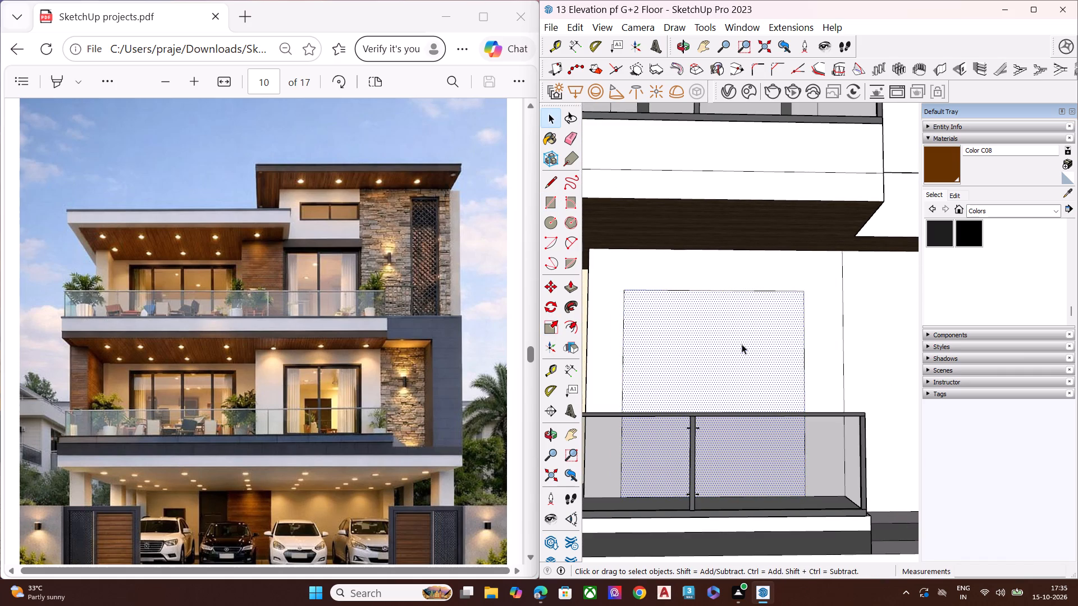
click(741, 344)
middle_drag(753, 357, 638, 378)
key(p)
click(684, 356)
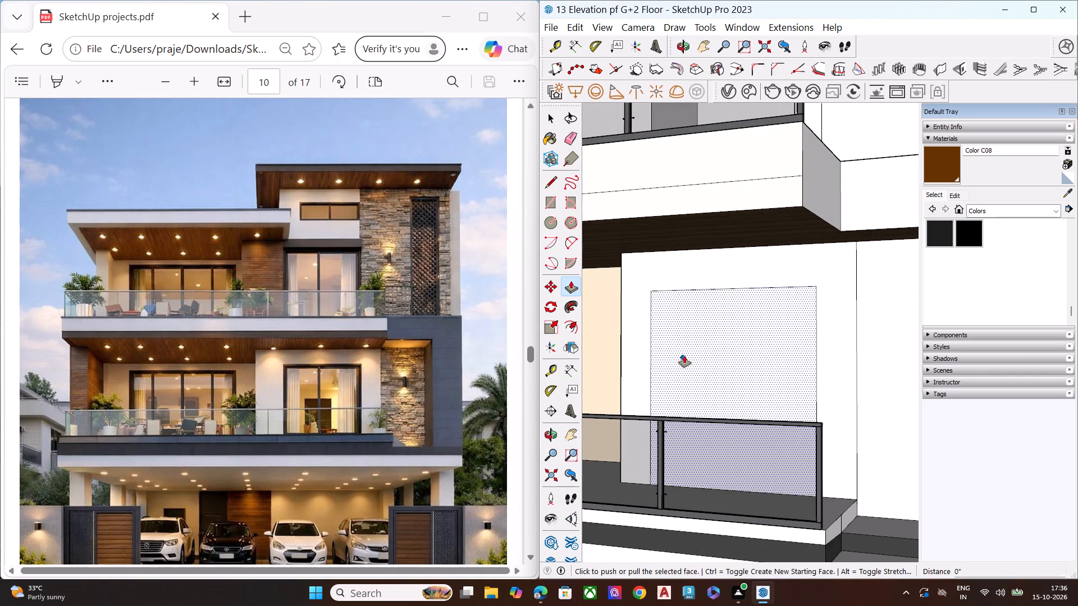
click(732, 317)
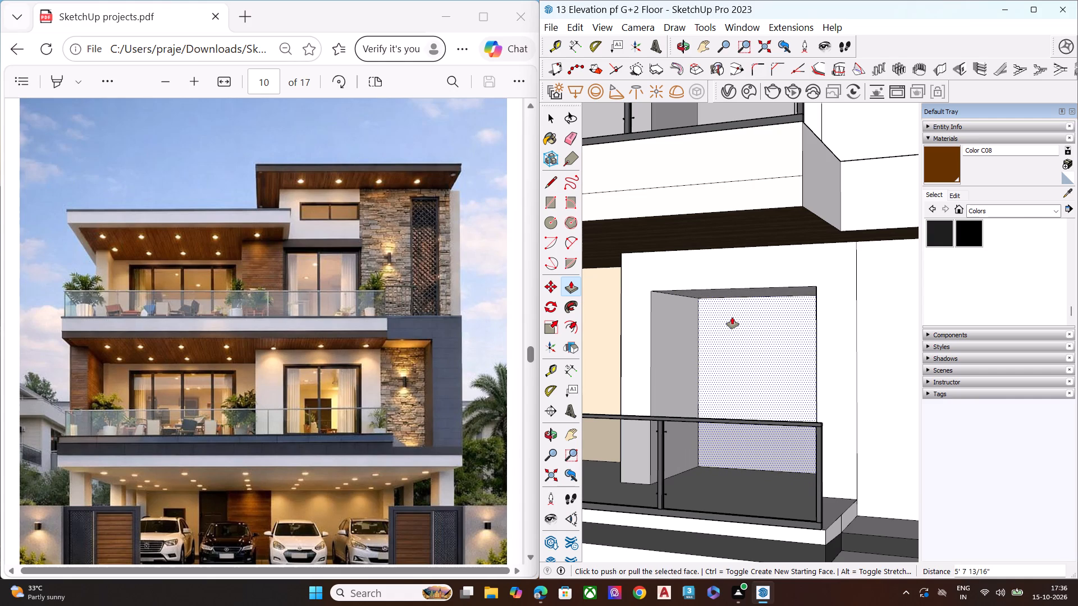
key(space)
Choose Color G08 from the V-Ray scene materials and paint the first-floor door recess's inner side face and back face.
scroll(706, 326, down, 6)
middle_drag(711, 345, 736, 327)
scroll(808, 302, up, 2)
scroll(814, 306, down, 2)
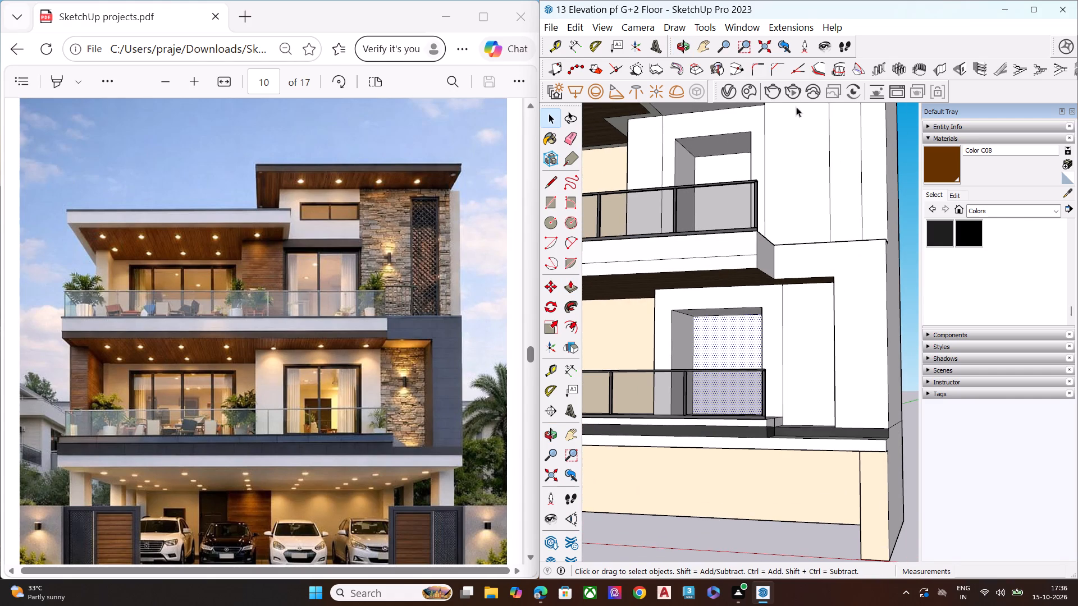
click(730, 88)
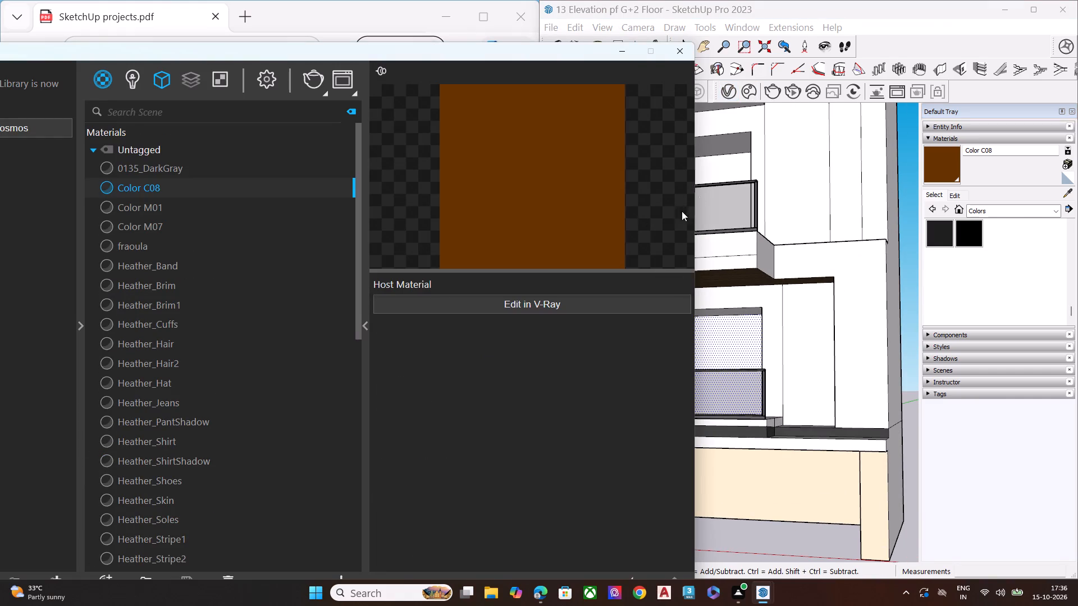
scroll(170, 349, down, 7)
click(154, 435)
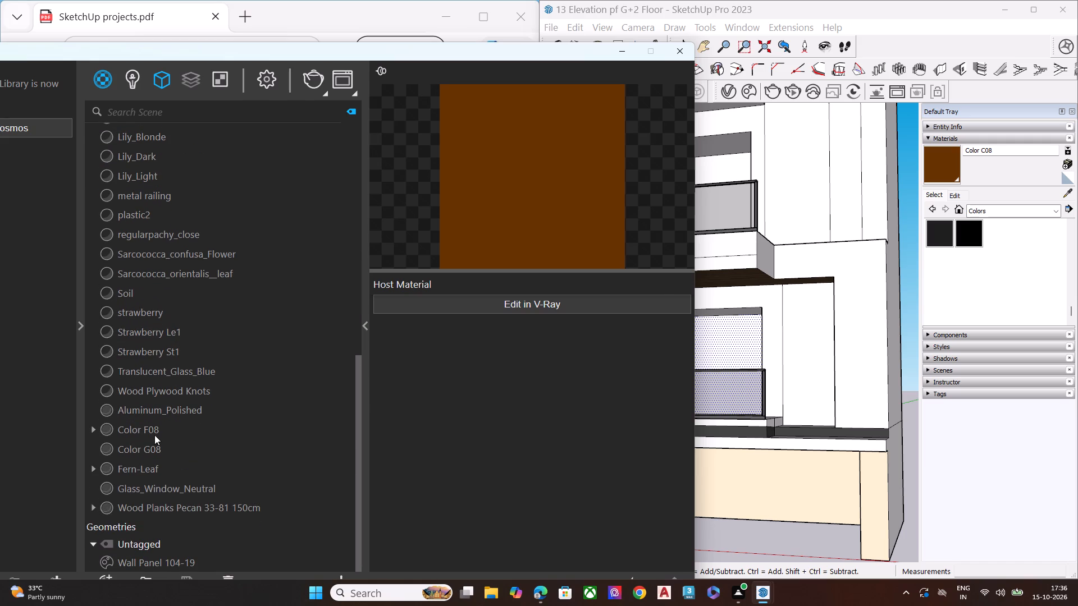
click(157, 449)
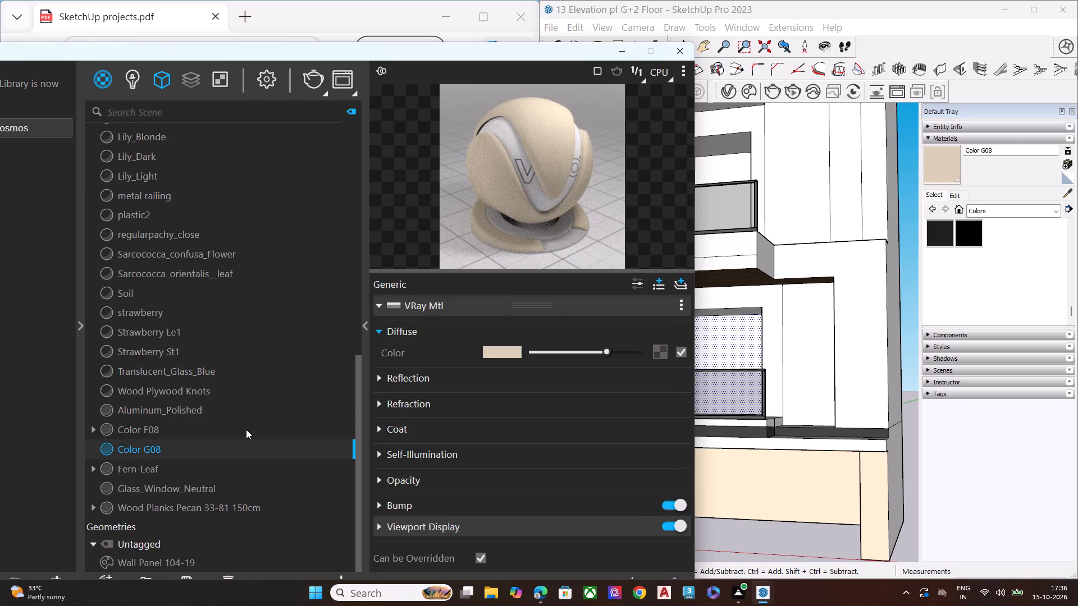
drag(235, 450, 239, 441)
click(675, 52)
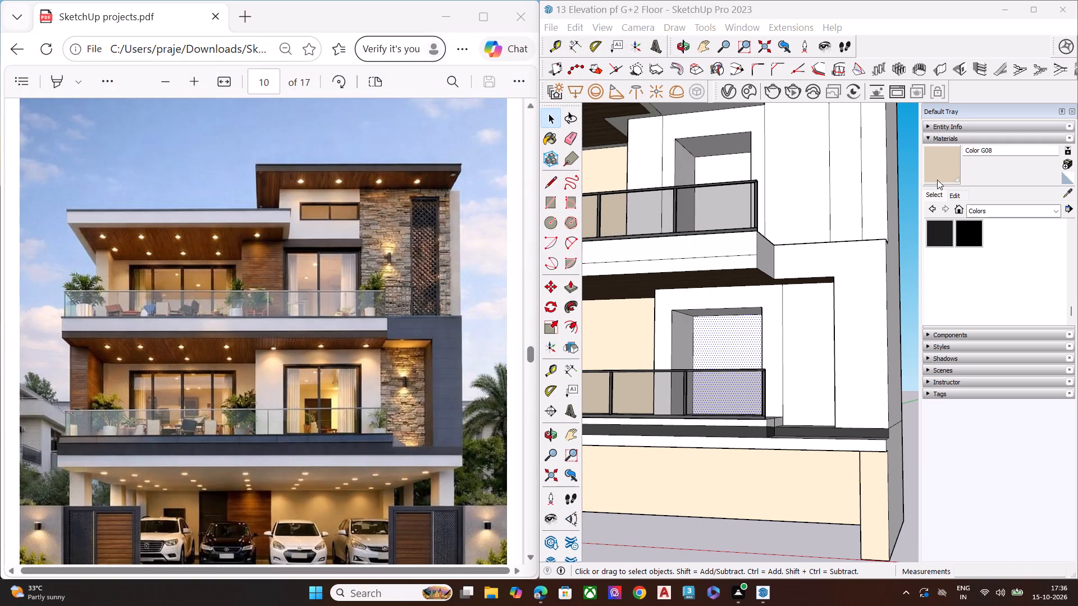
click(939, 172)
middle_drag(689, 355, 583, 361)
scroll(705, 302, up, 6)
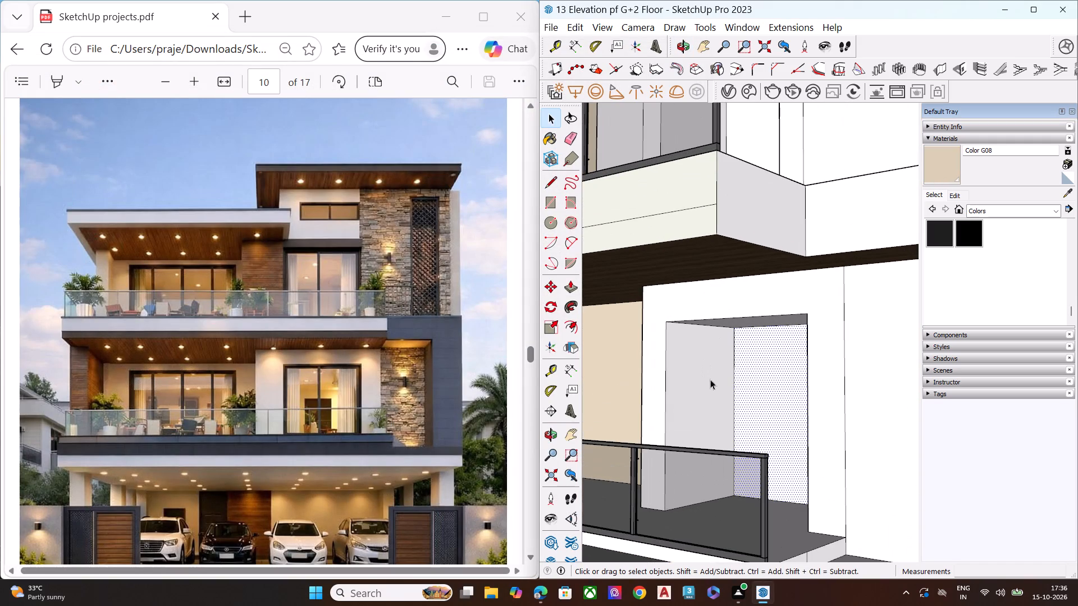
click(939, 162)
click(722, 368)
click(762, 374)
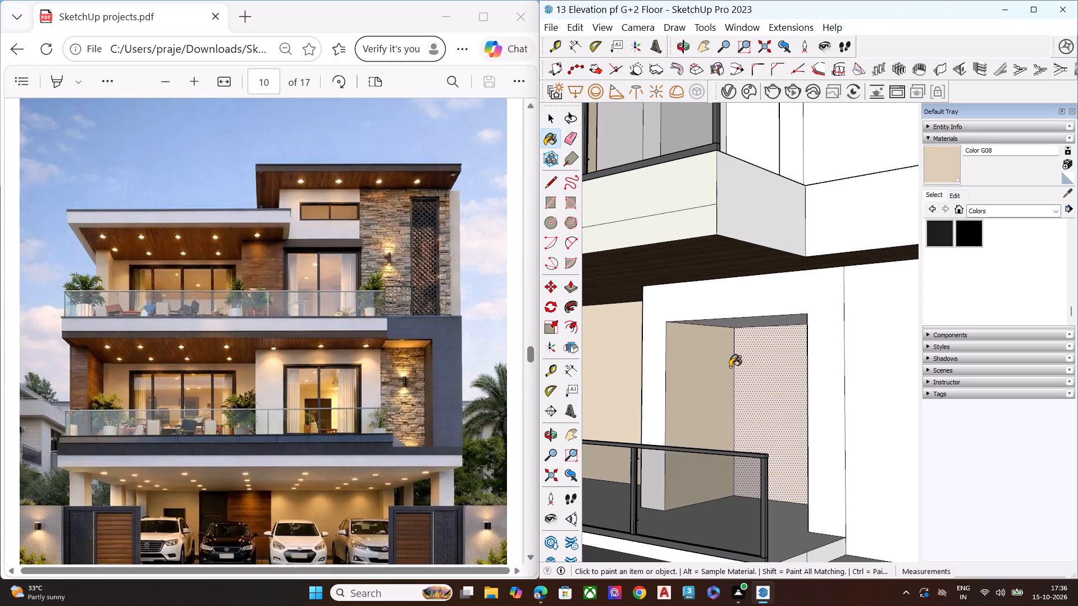
Paint the remaining inner side face and the ceiling of the first-floor door recess with Color G08.
middle_drag(743, 367, 1018, 340)
scroll(829, 357, up, 1)
click(823, 360)
middle_drag(789, 329, 781, 304)
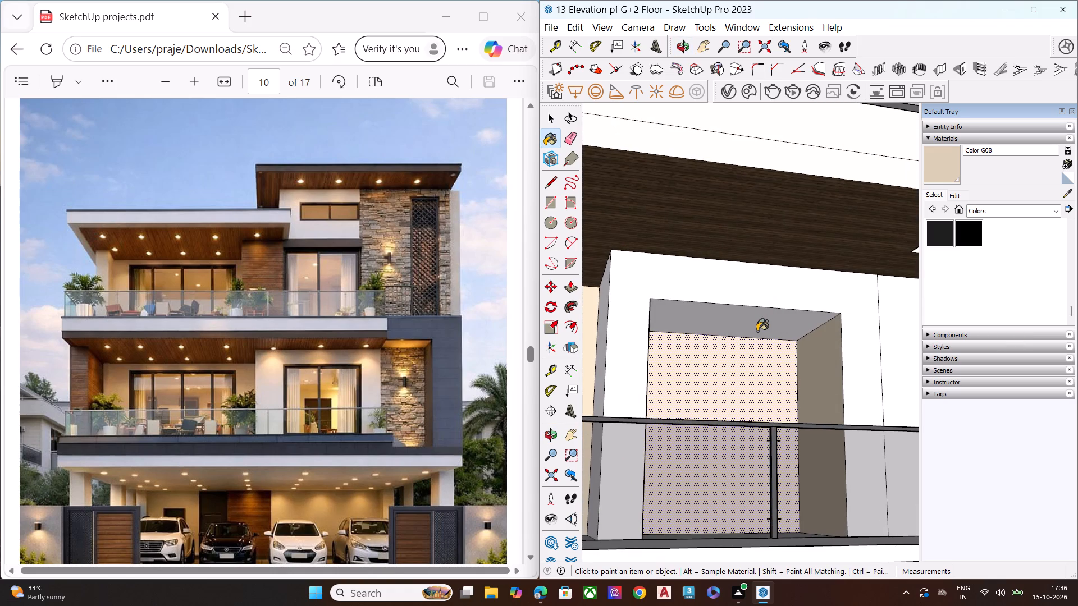
click(757, 331)
Paint both inner side faces, the back face and the ceiling of the second-floor door recess with Color G08.
scroll(757, 331, down, 6)
scroll(769, 318, up, 1)
scroll(764, 327, down, 4)
middle_drag(771, 215, 636, 259)
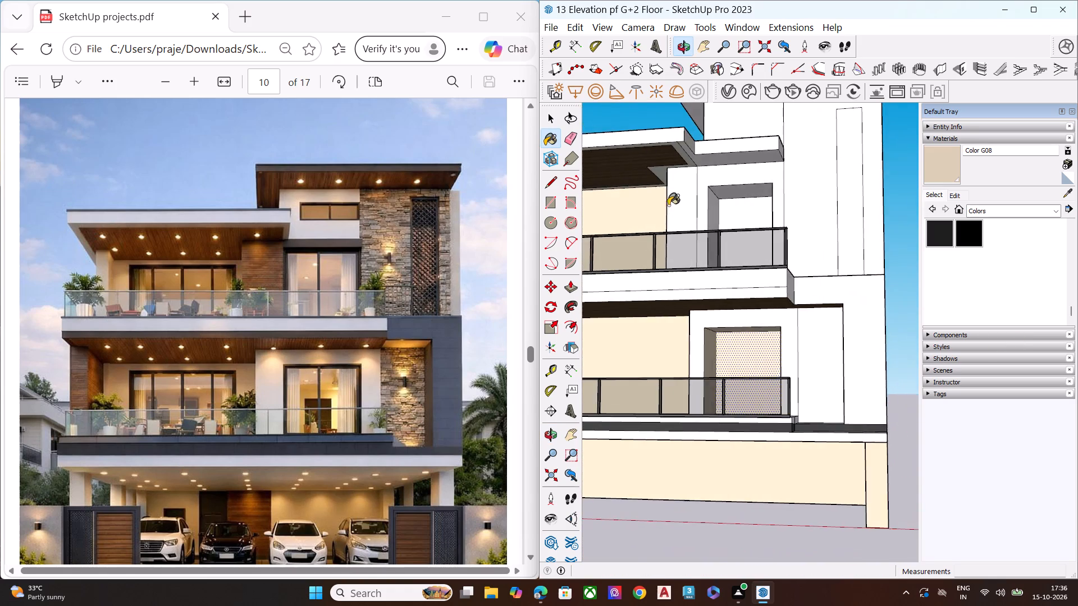
scroll(673, 200, up, 7)
click(753, 231)
click(780, 232)
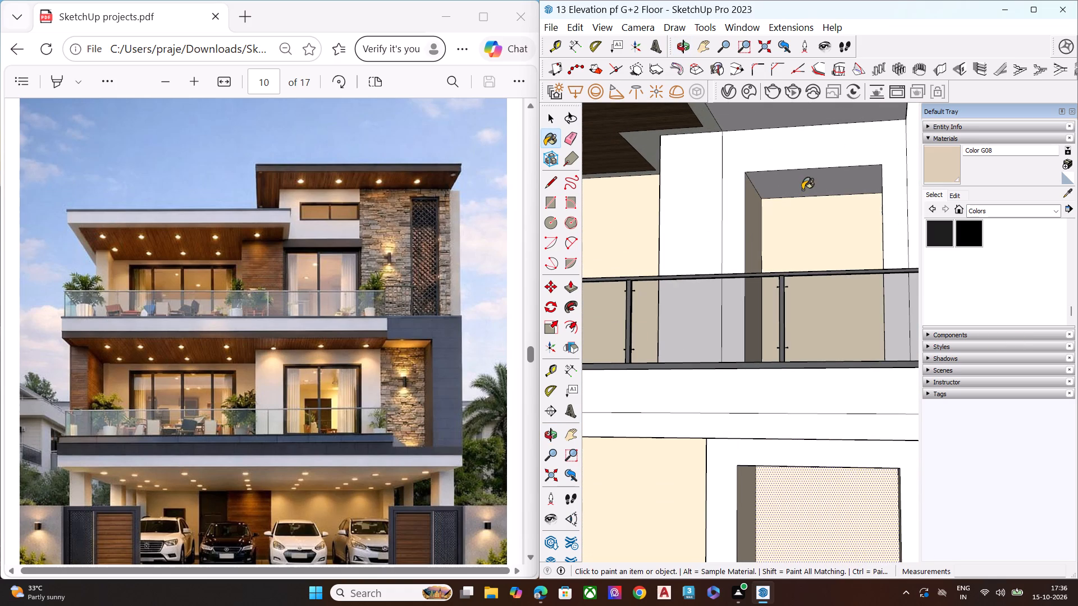
click(802, 190)
middle_drag(804, 226, 921, 229)
click(878, 226)
scroll(782, 232, down, 6)
scroll(781, 233, up, 1)
scroll(780, 236, down, 3)
scroll(806, 223, up, 1)
scroll(806, 223, down, 7)
key(space)
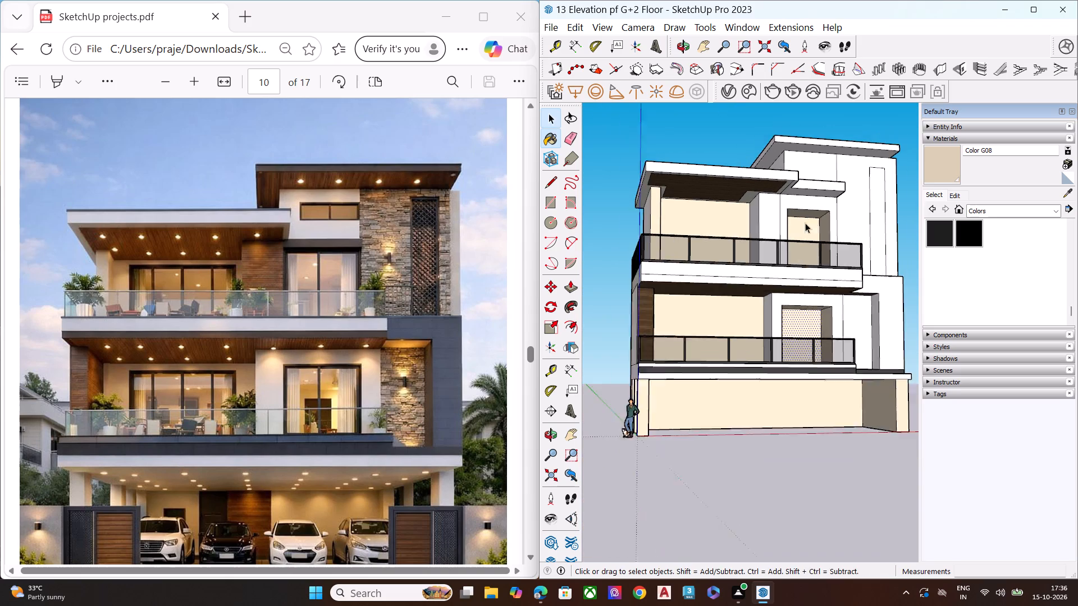
Push the ceiling face of the second-floor door recess up about 2' 1" to meet the slab above.
scroll(805, 223, down, 2)
middle_drag(817, 250, 779, 264)
scroll(779, 264, down, 4)
click(799, 406)
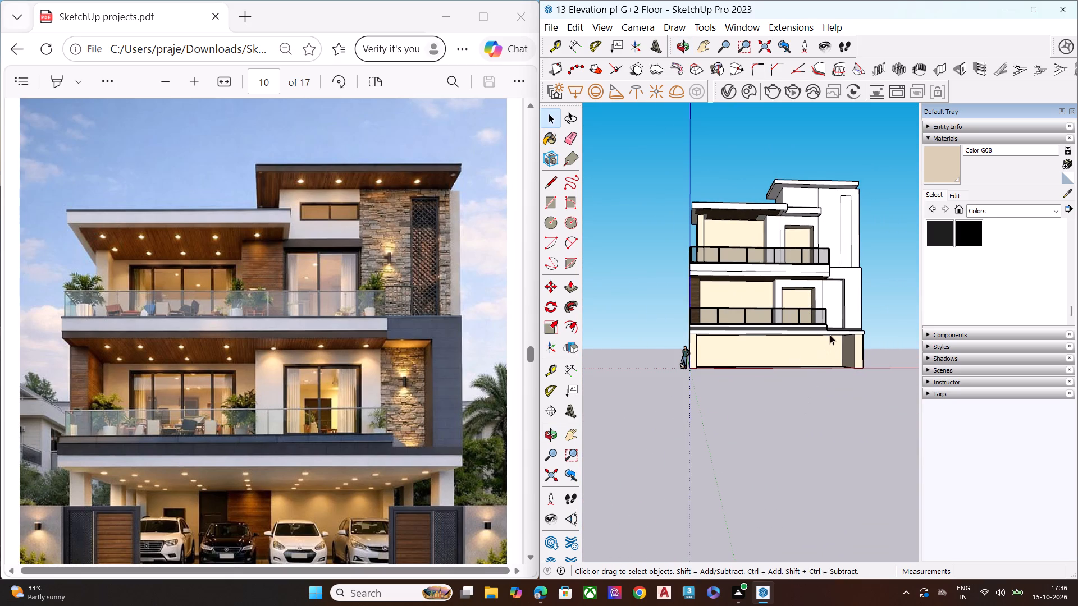
scroll(830, 334, up, 5)
middle_drag(797, 322, 665, 346)
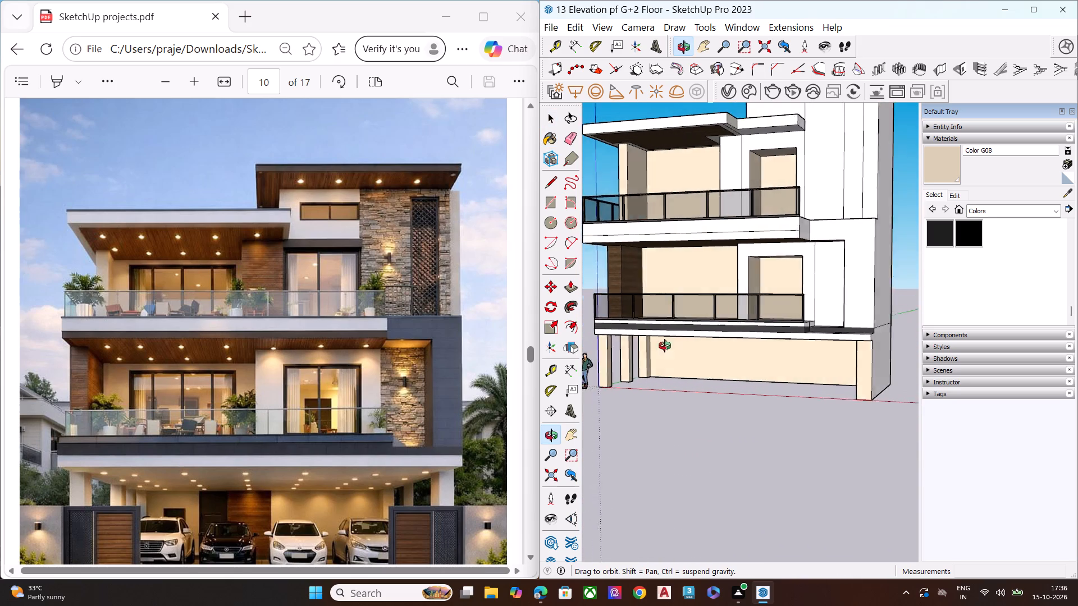
middle_drag(665, 346, 618, 355)
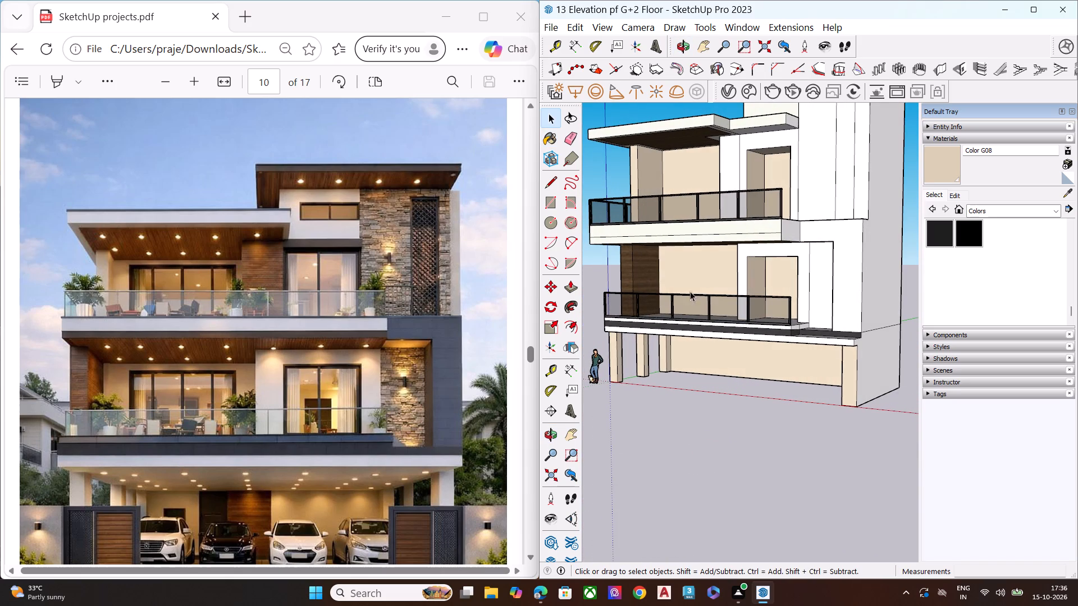
scroll(764, 132, up, 6)
middle_drag(766, 156, 762, 145)
scroll(766, 156, up, 1)
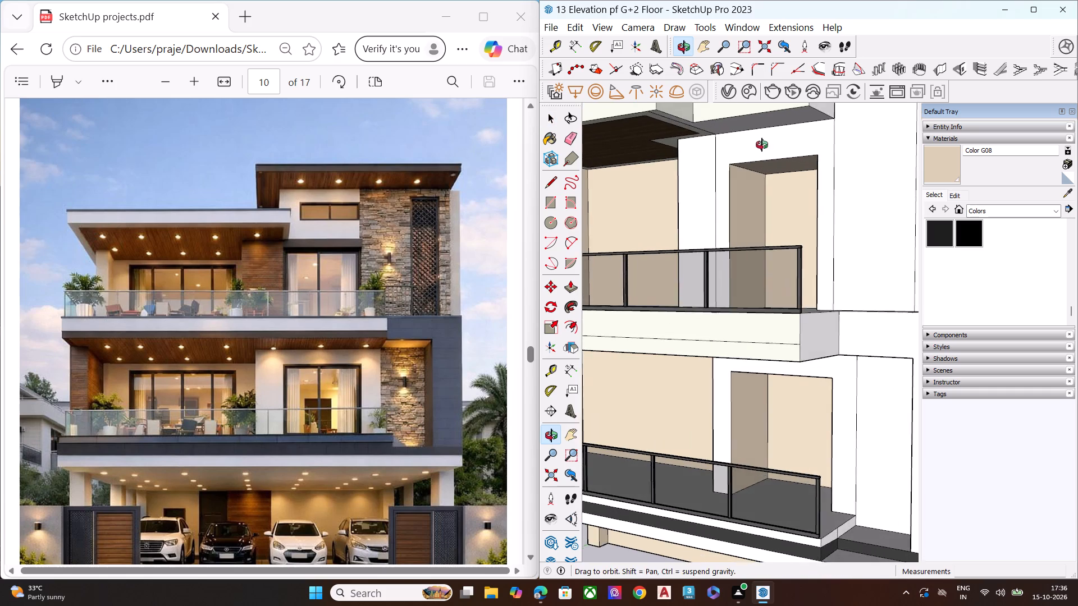
middle_drag(762, 145, 764, 120)
scroll(772, 111, up, 4)
click(792, 187)
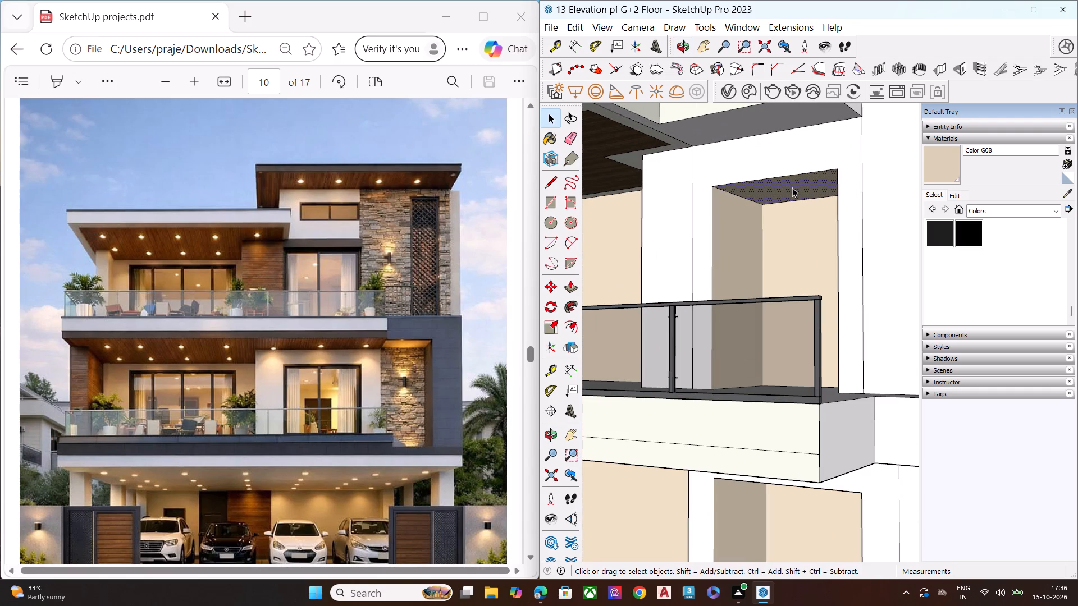
key(p)
click(792, 187)
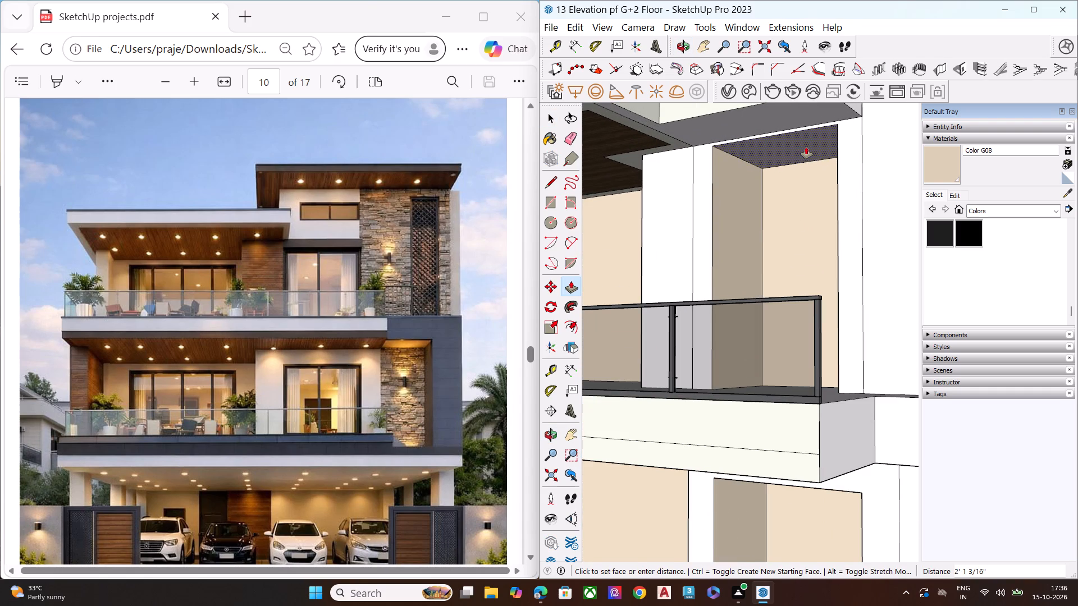
click(806, 147)
key(space)
Delete the stray vertical edge on the white wall beside the second-floor door recess.
scroll(702, 190, down, 12)
scroll(716, 227, up, 1)
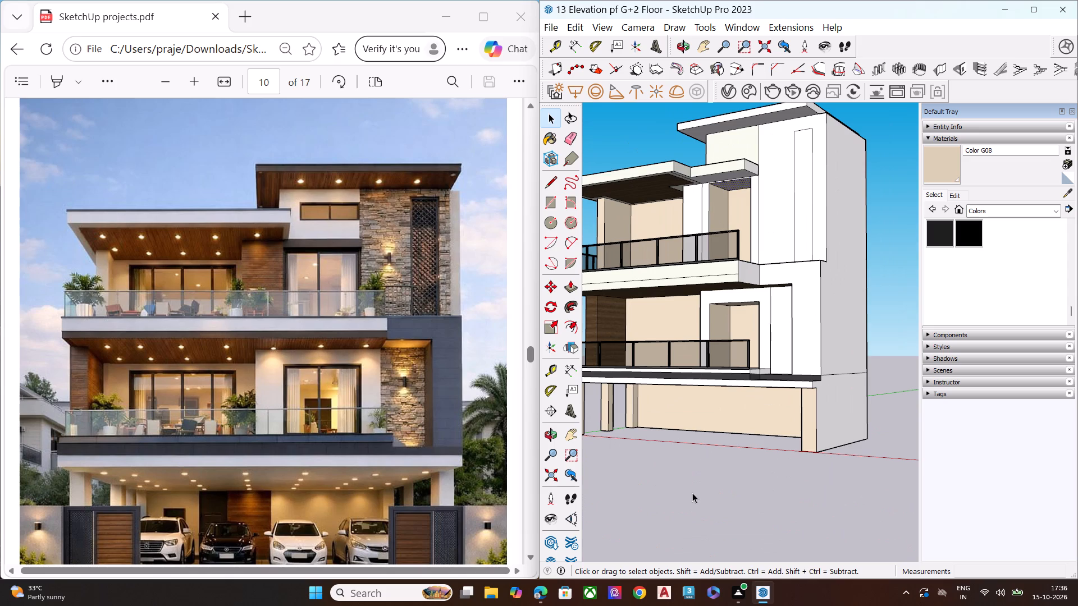
click(692, 493)
middle_drag(715, 411, 842, 423)
scroll(715, 411, up, 1)
scroll(705, 310, up, 1)
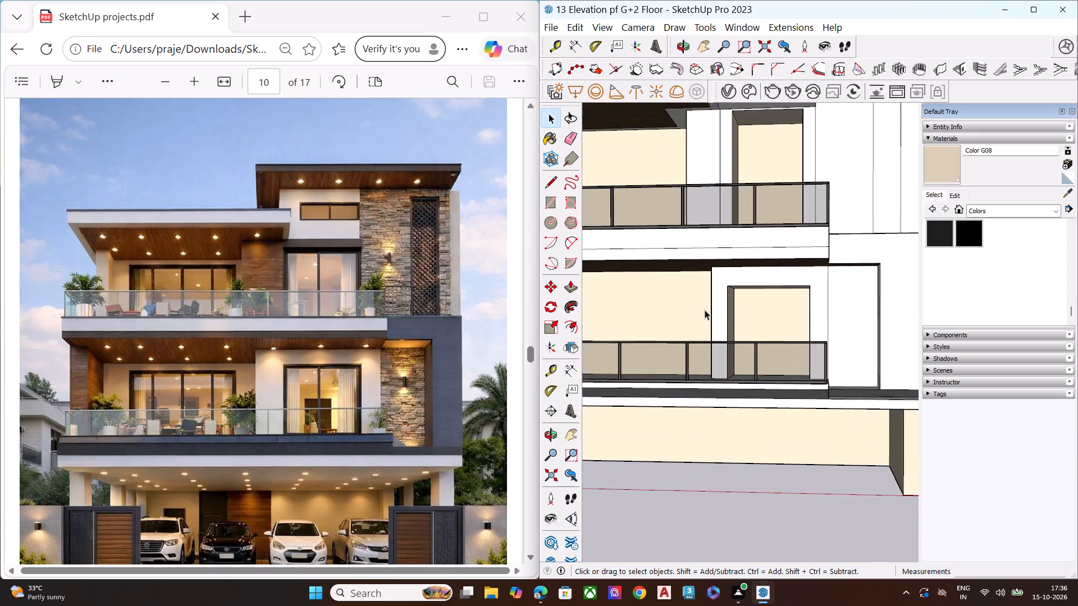
scroll(705, 310, up, 2)
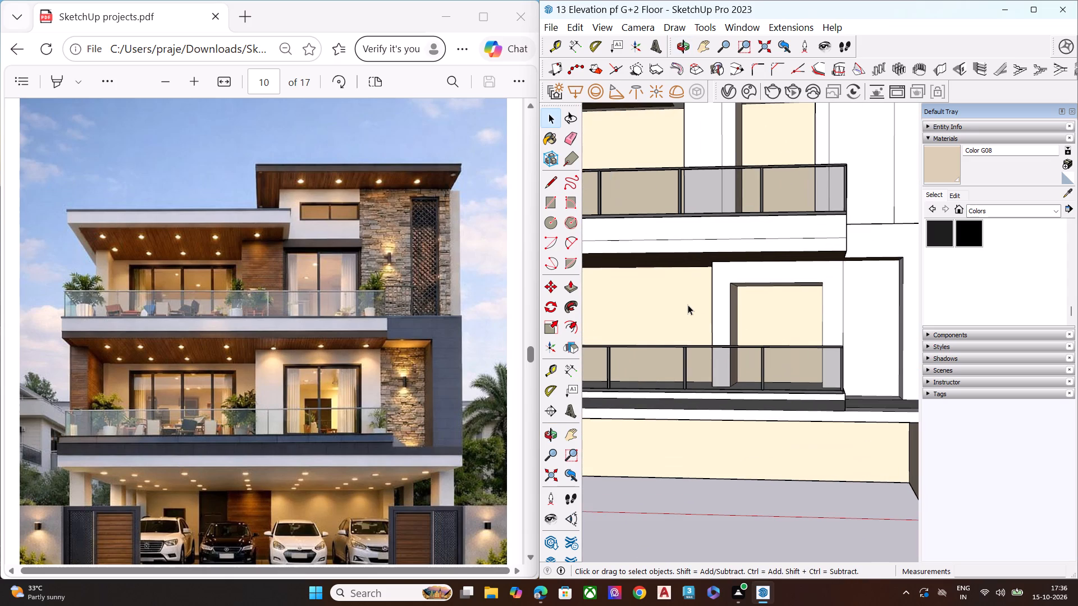
scroll(700, 314, down, 8)
scroll(762, 270, up, 9)
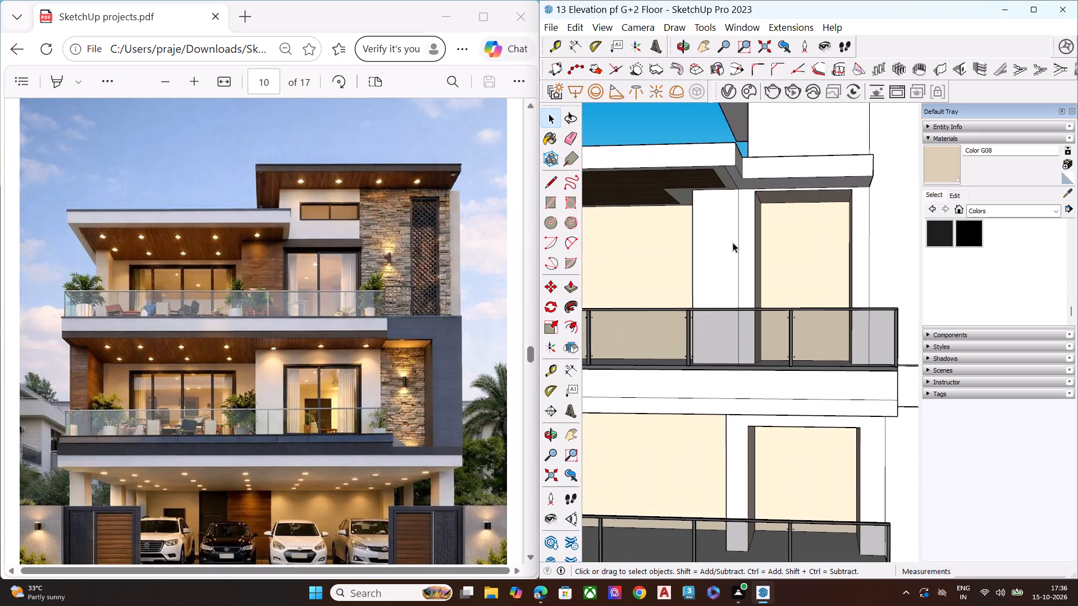
scroll(738, 242, up, 6)
click(741, 253)
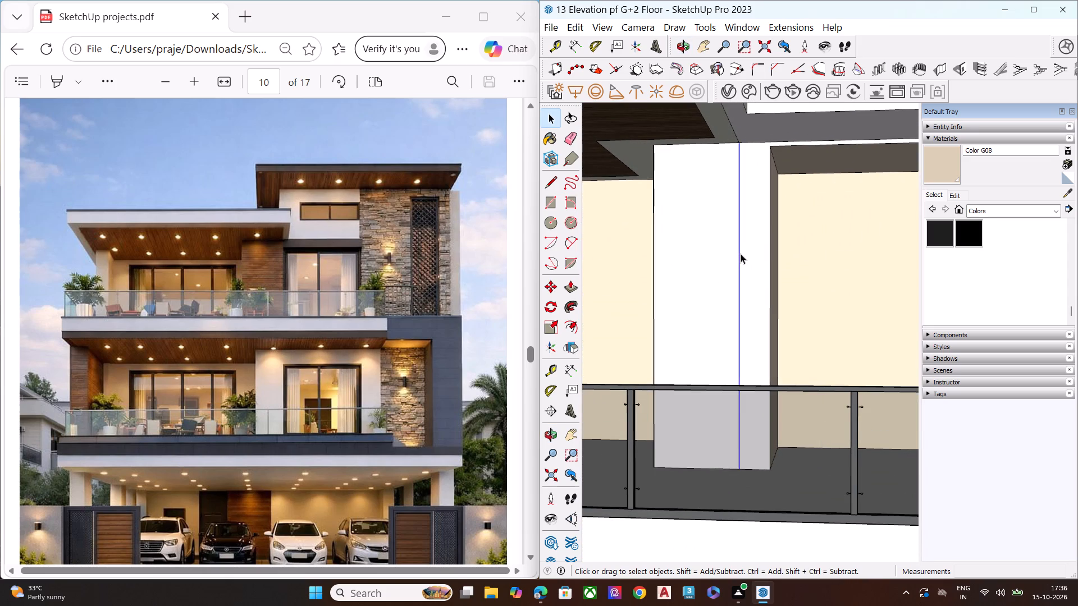
key(Delete)
Push the second-floor recess's side face slightly into the adjoining white wall to widen the opening.
scroll(716, 263, down, 5)
middle_drag(779, 304, 769, 309)
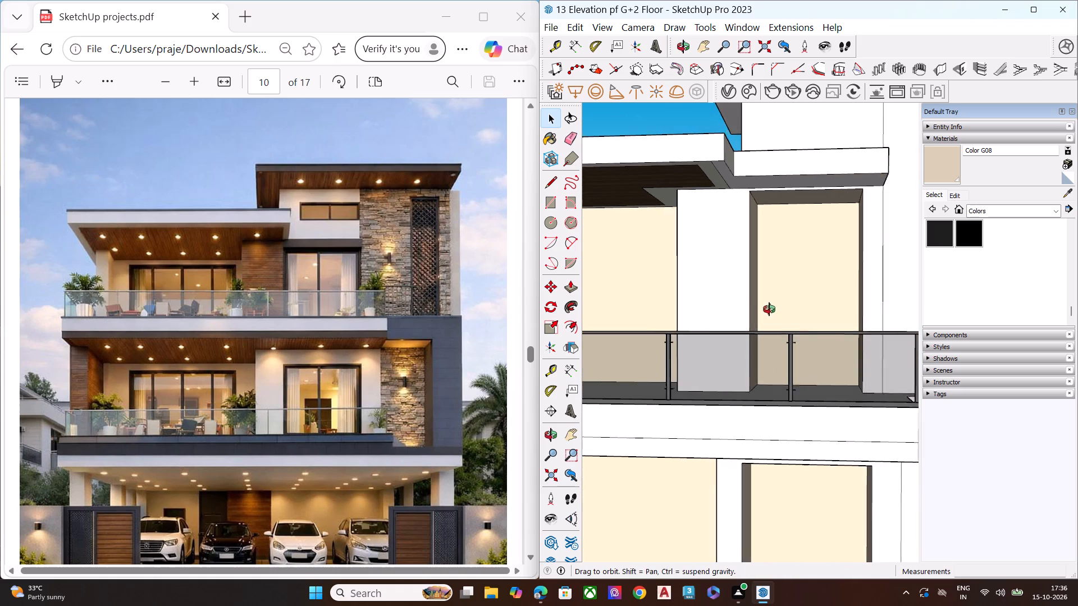
middle_drag(769, 309, 647, 332)
scroll(729, 280, up, 5)
click(752, 267)
key(p)
click(752, 267)
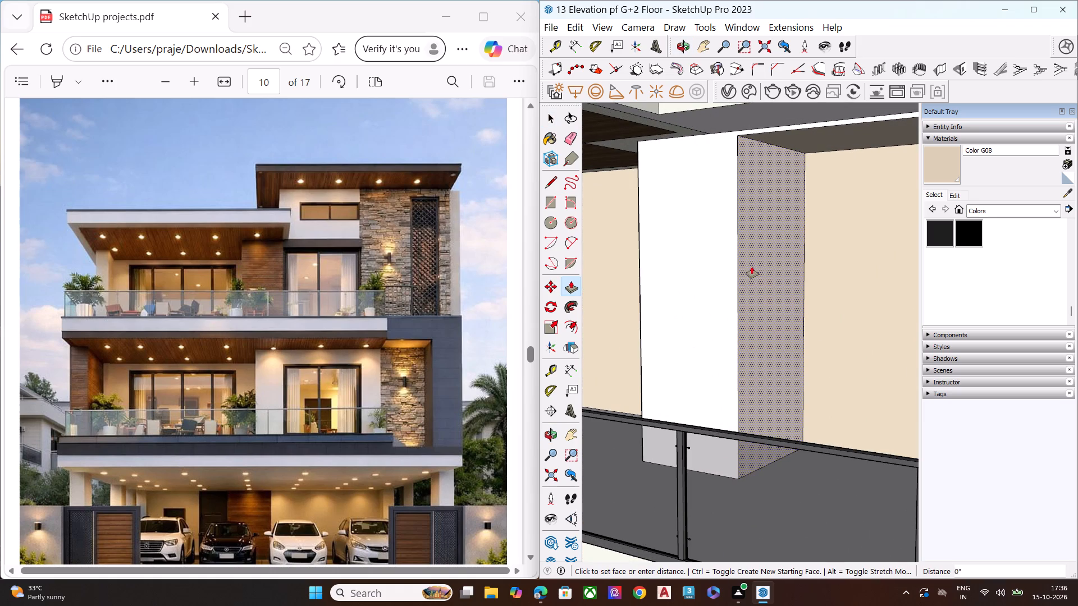
click(743, 261)
key(space)
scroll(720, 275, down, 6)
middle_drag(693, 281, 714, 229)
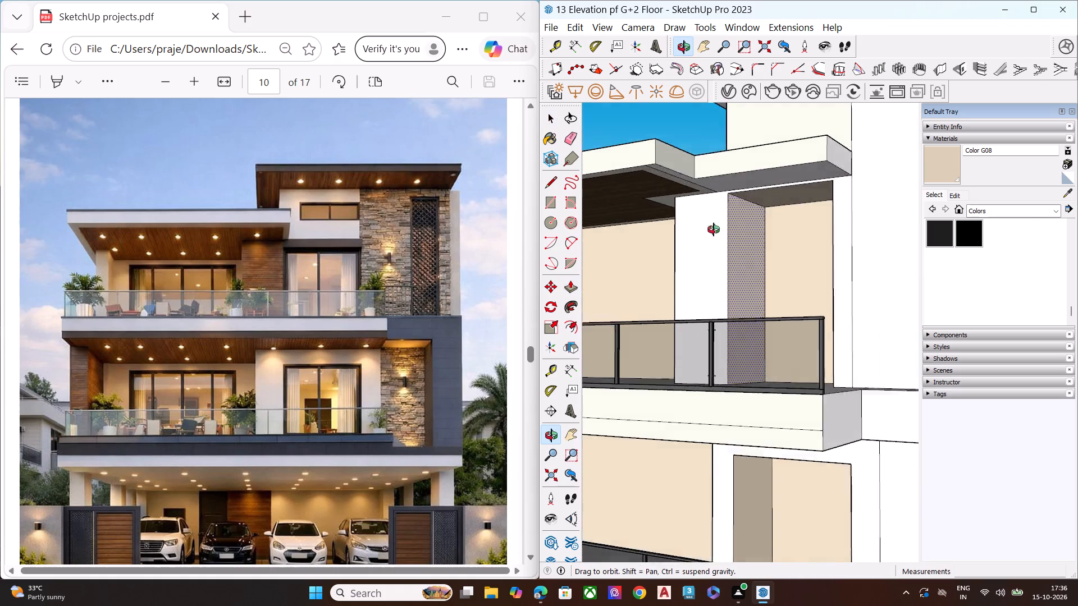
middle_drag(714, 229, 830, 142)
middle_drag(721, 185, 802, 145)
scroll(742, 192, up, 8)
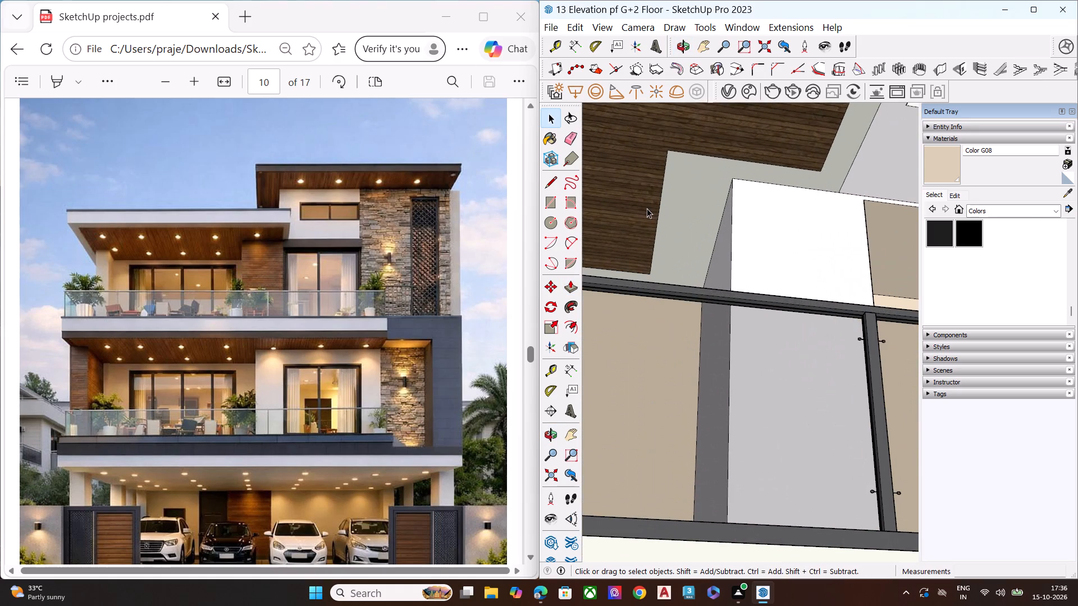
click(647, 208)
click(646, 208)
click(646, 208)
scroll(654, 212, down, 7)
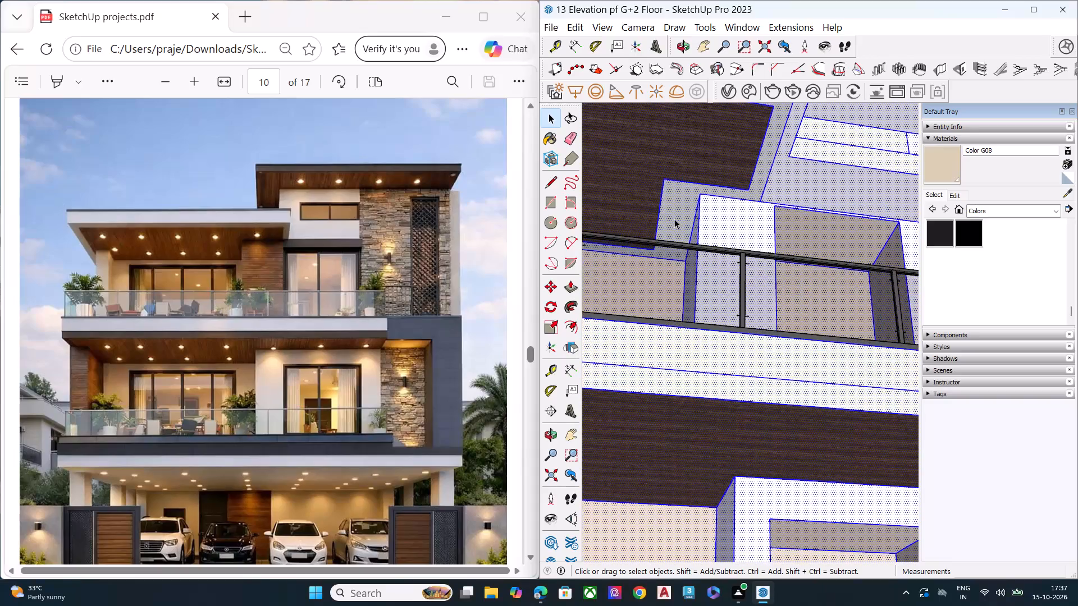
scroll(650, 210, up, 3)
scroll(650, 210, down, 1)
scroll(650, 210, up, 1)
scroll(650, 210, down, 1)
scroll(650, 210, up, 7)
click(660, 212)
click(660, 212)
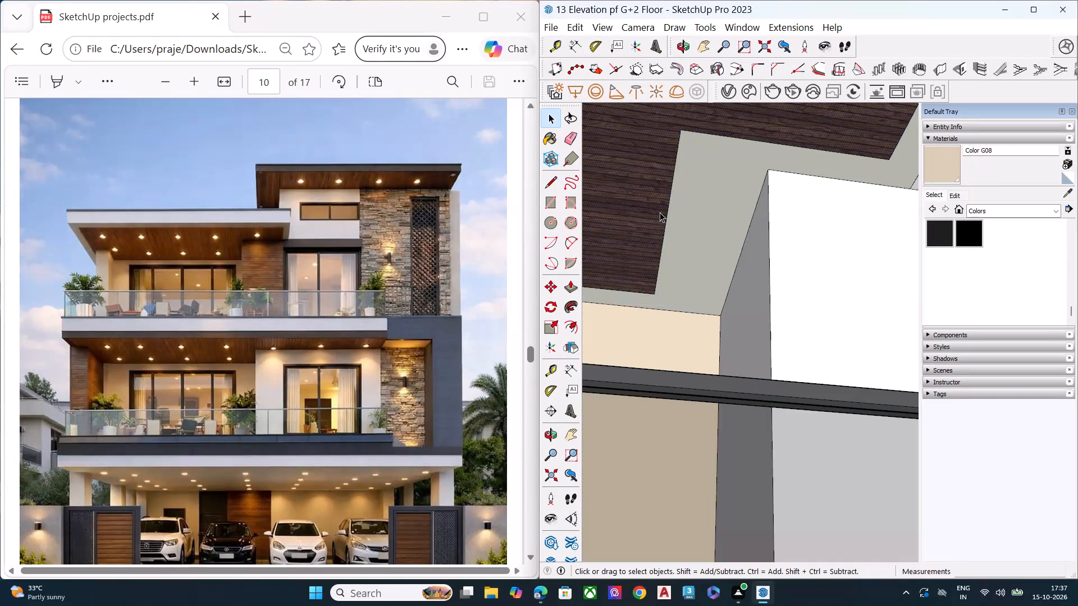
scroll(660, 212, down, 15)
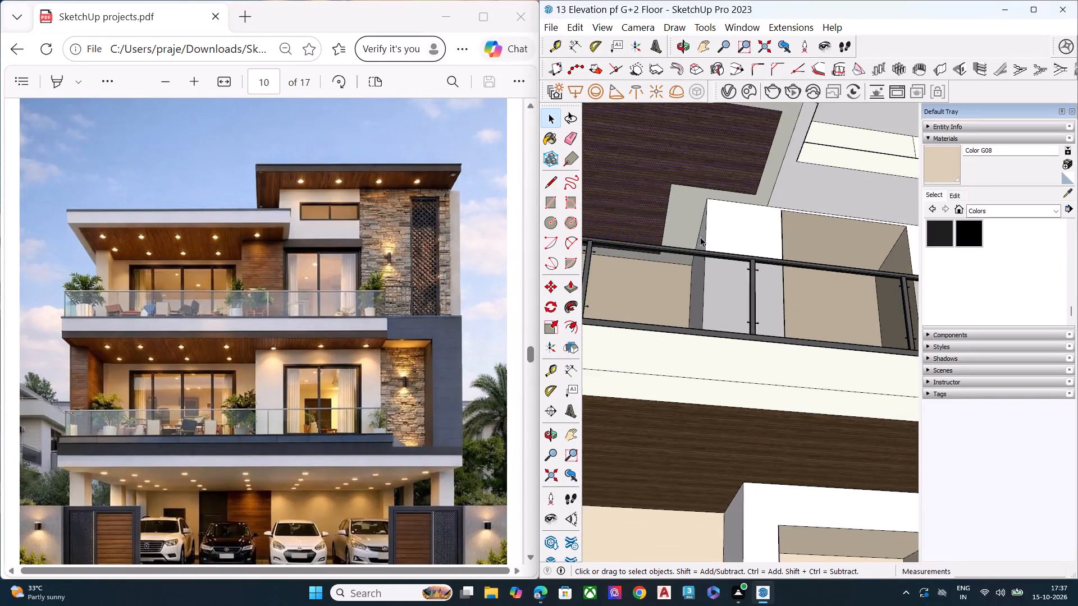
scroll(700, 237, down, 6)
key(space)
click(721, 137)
Delete the Wood Planks Pecan 33-81 150cm material from the V-Ray scene materials and close the asset editor.
middle_drag(805, 231, 759, 262)
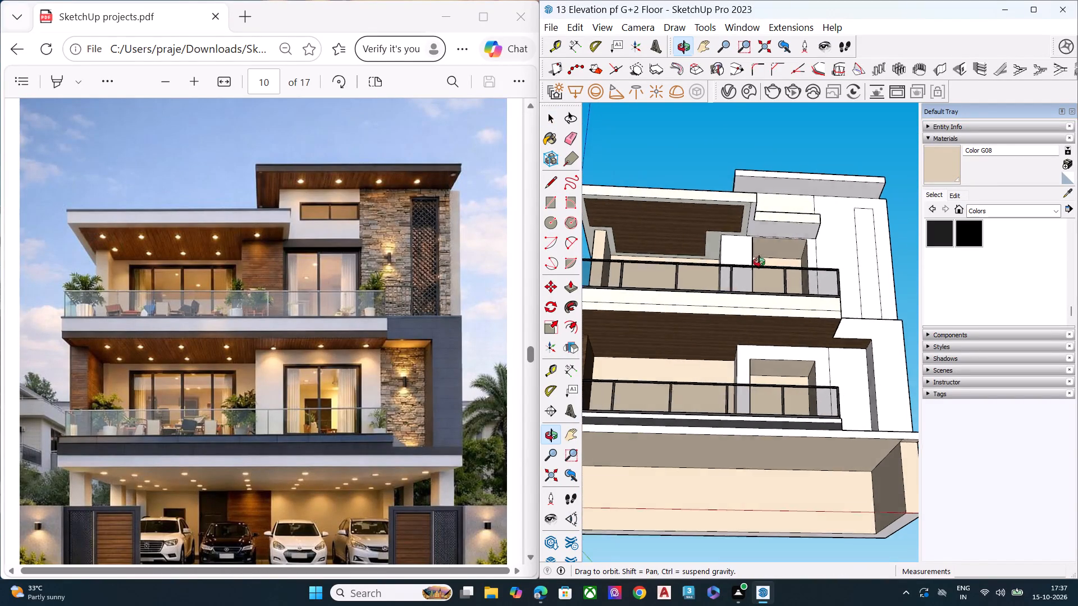
middle_drag(759, 262, 753, 264)
scroll(809, 241, down, 8)
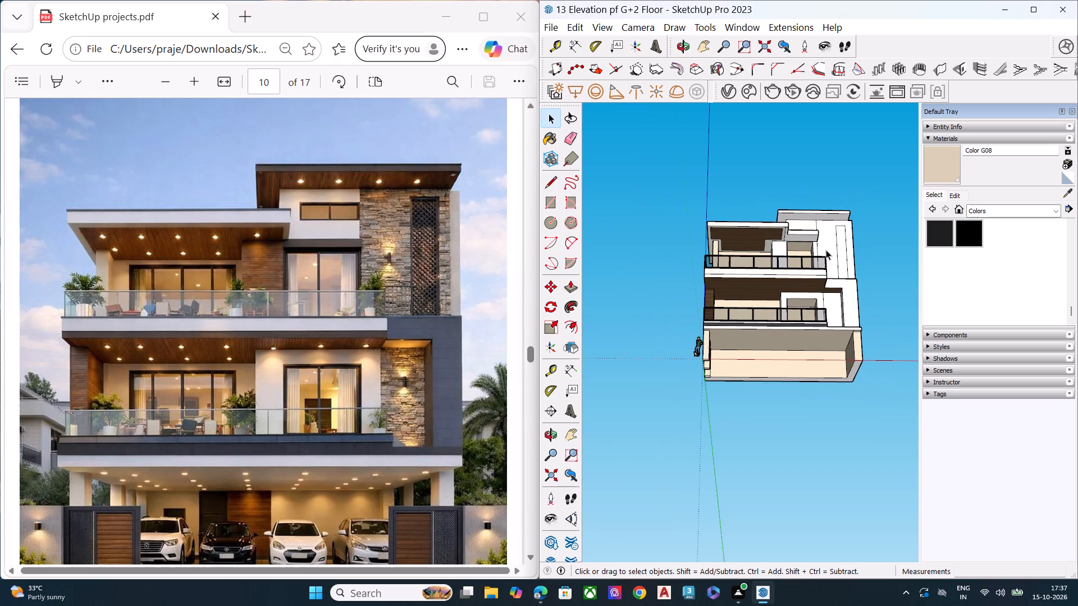
scroll(744, 238, up, 1)
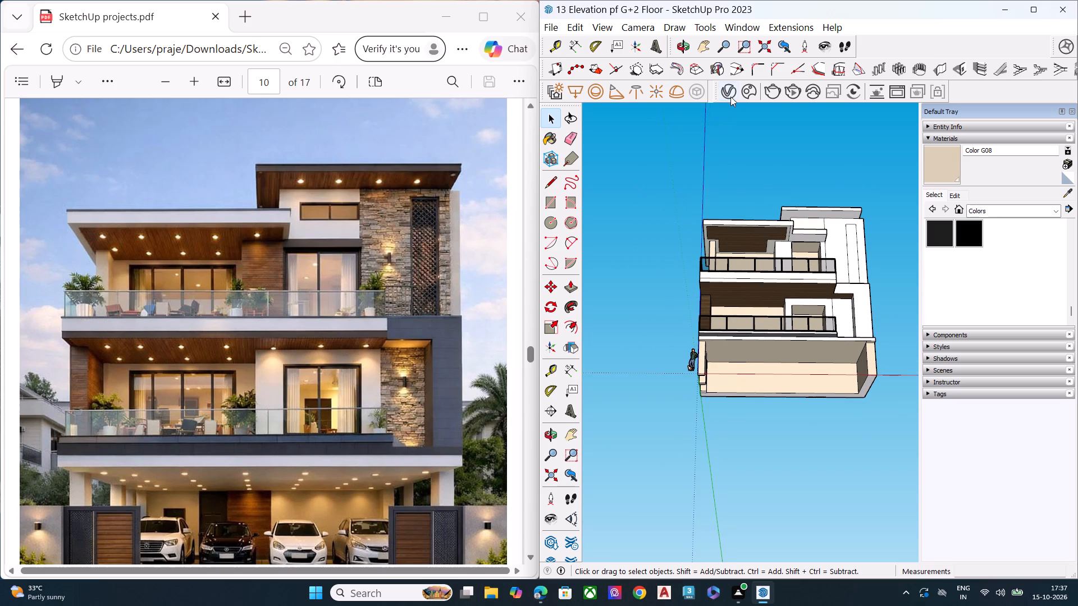
click(730, 95)
click(187, 497)
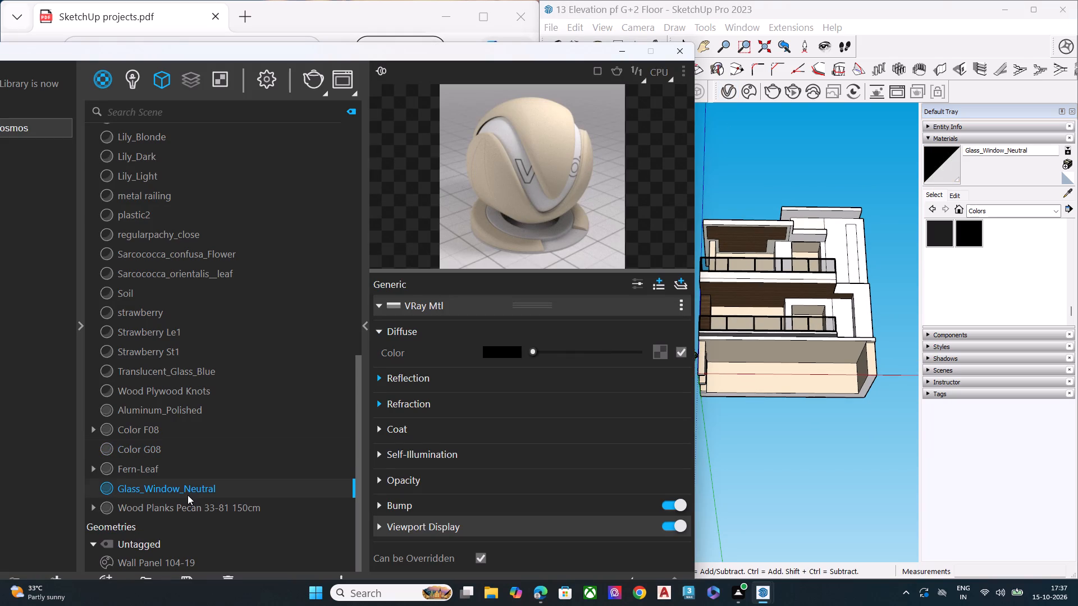
click(193, 504)
click(145, 451)
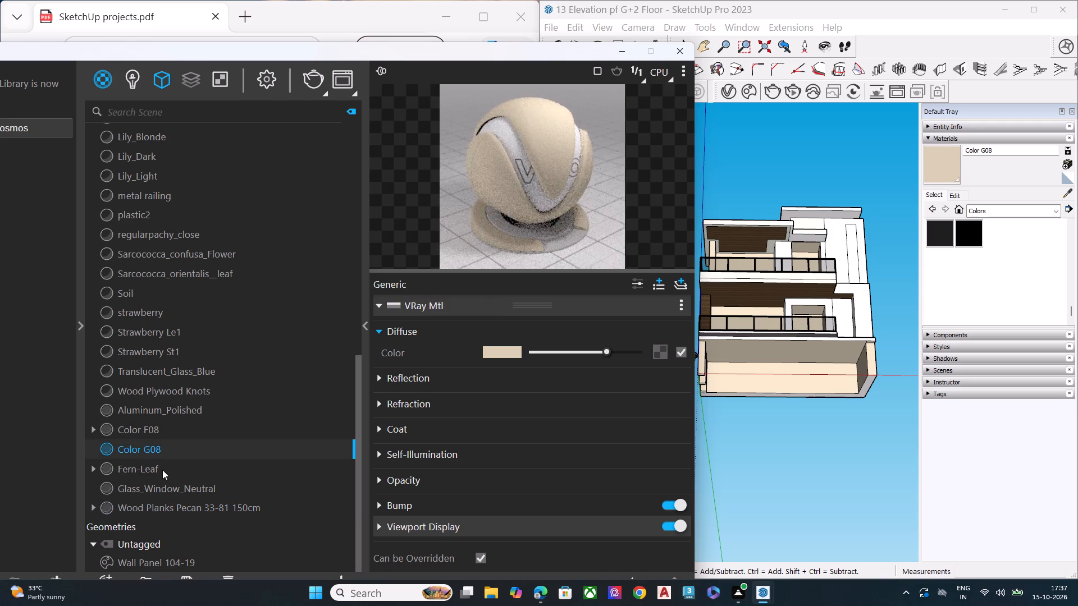
click(186, 512)
right_click(283, 513)
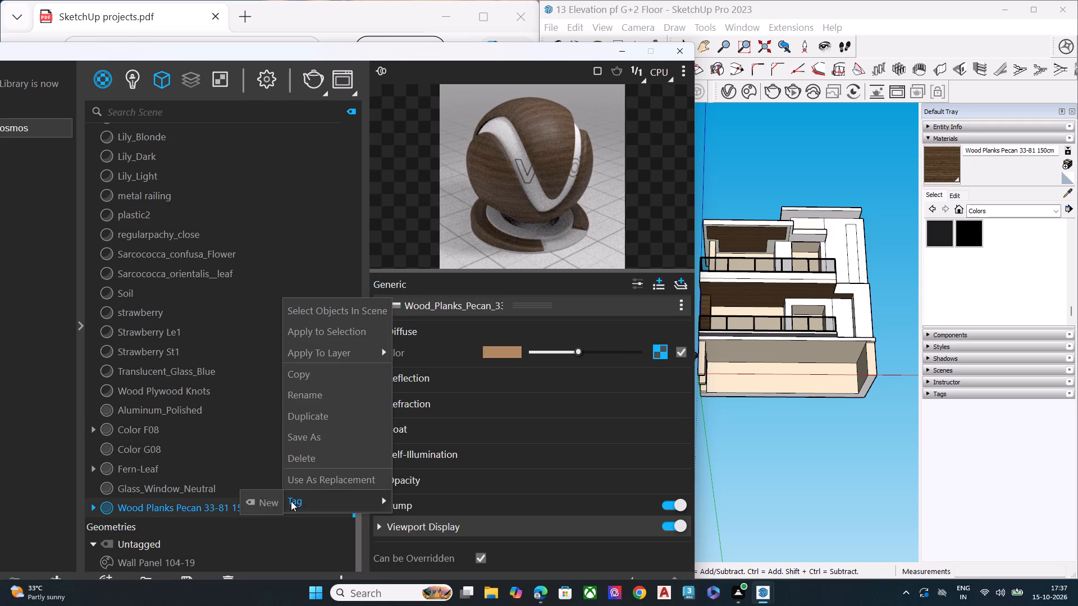
click(316, 467)
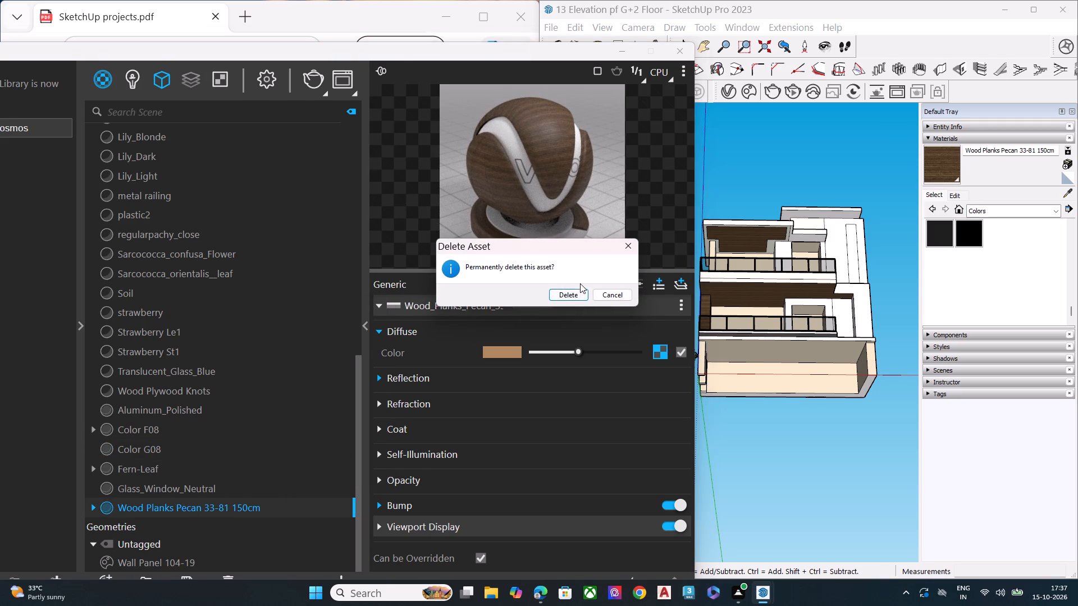
click(577, 296)
click(681, 54)
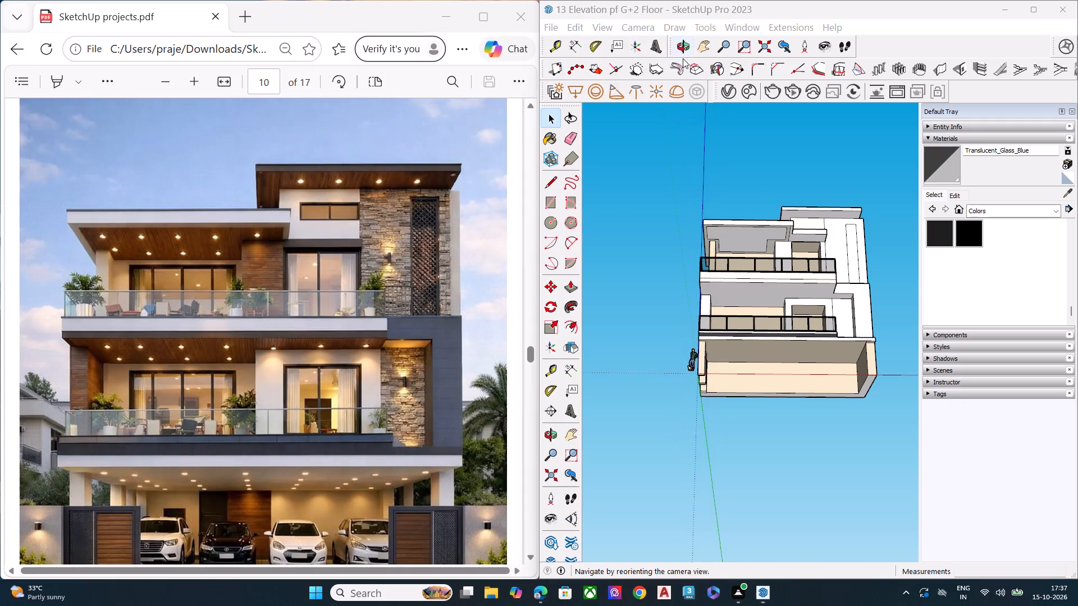
Delete all the leftover inset outline edges on the underside of the second-floor balcony roof slab, including the notches beside the walls.
scroll(819, 259, up, 7)
scroll(742, 189, up, 7)
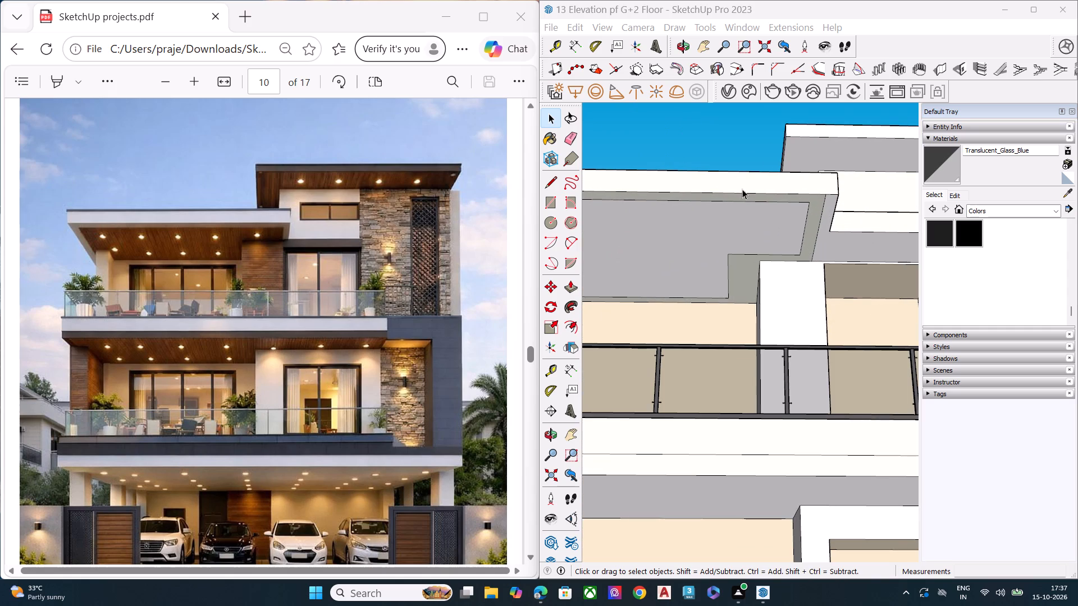
click(762, 254)
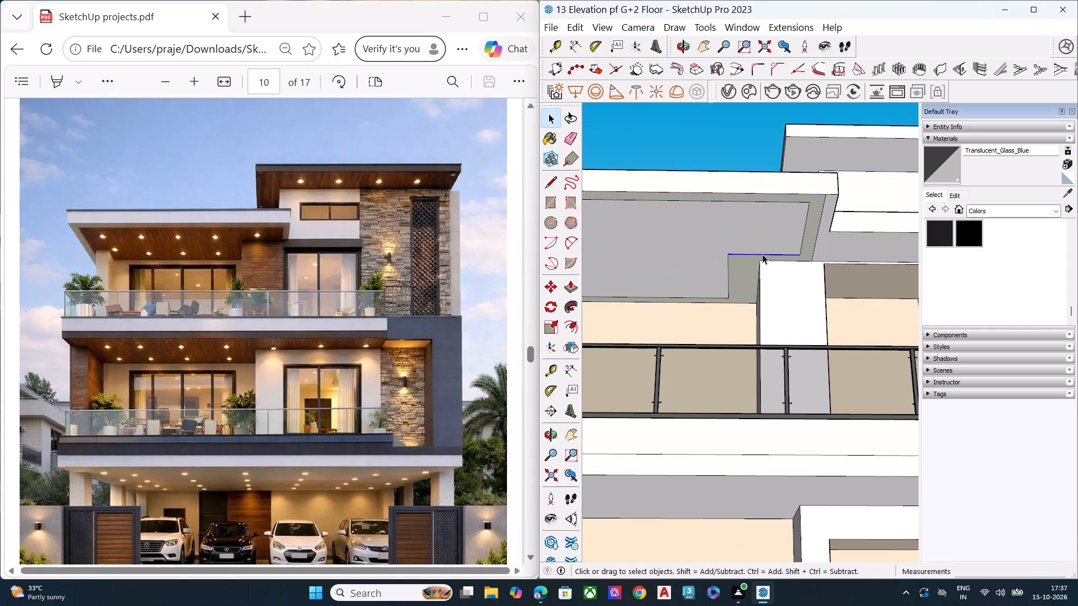
key(Delete)
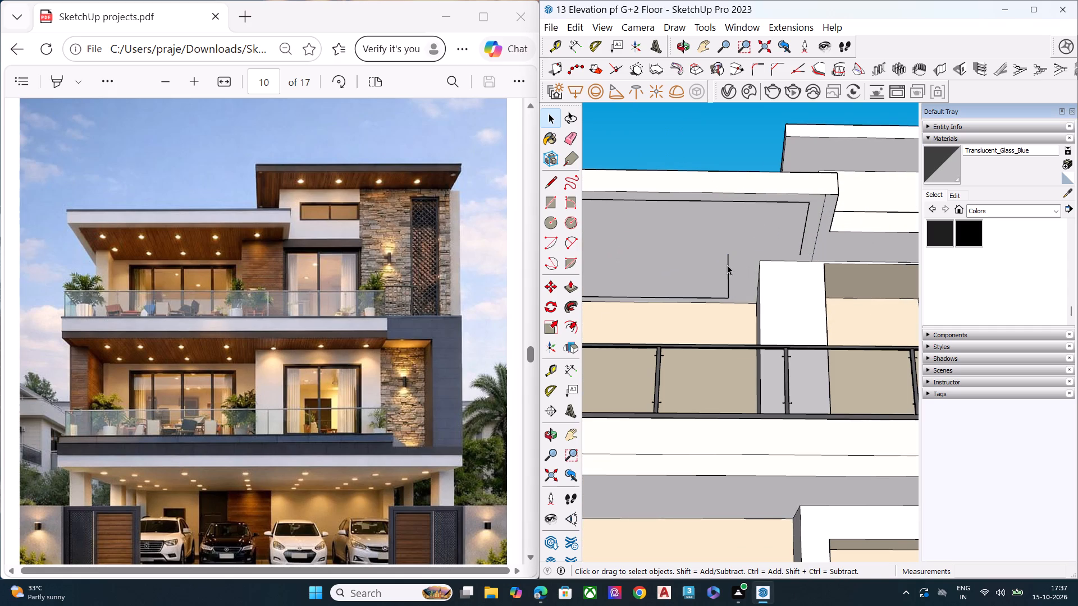
click(727, 265)
key(Delete)
click(806, 219)
key(Delete)
click(803, 202)
key(Delete)
scroll(837, 243, down, 4)
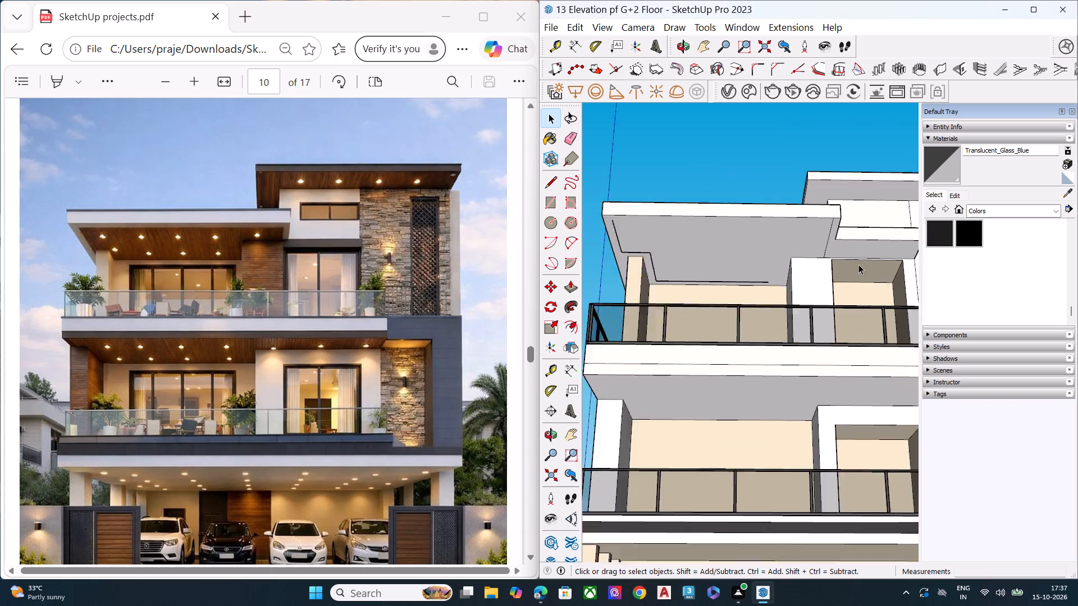
scroll(858, 264, down, 4)
scroll(752, 247, up, 9)
click(647, 252)
key(Delete)
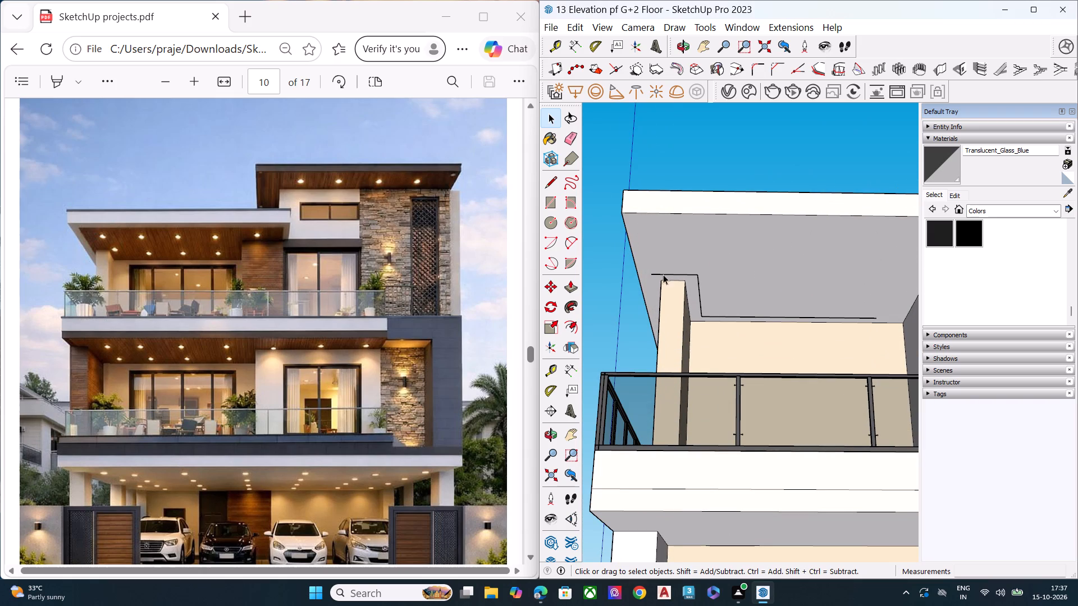
click(674, 274)
key(Delete)
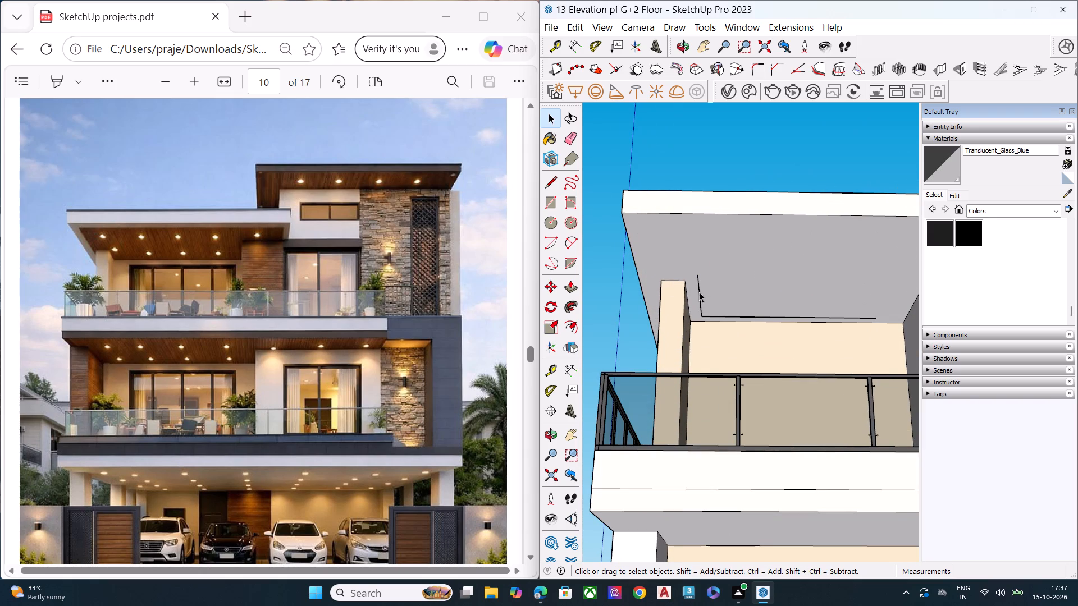
click(699, 292)
key(Delete)
click(713, 316)
key(Delete)
Draw a line about 21' 6" long across the second-floor balcony ceiling, parallel to and just behind the slab's front edge.
scroll(713, 316, down, 6)
middle_drag(856, 364, 863, 269)
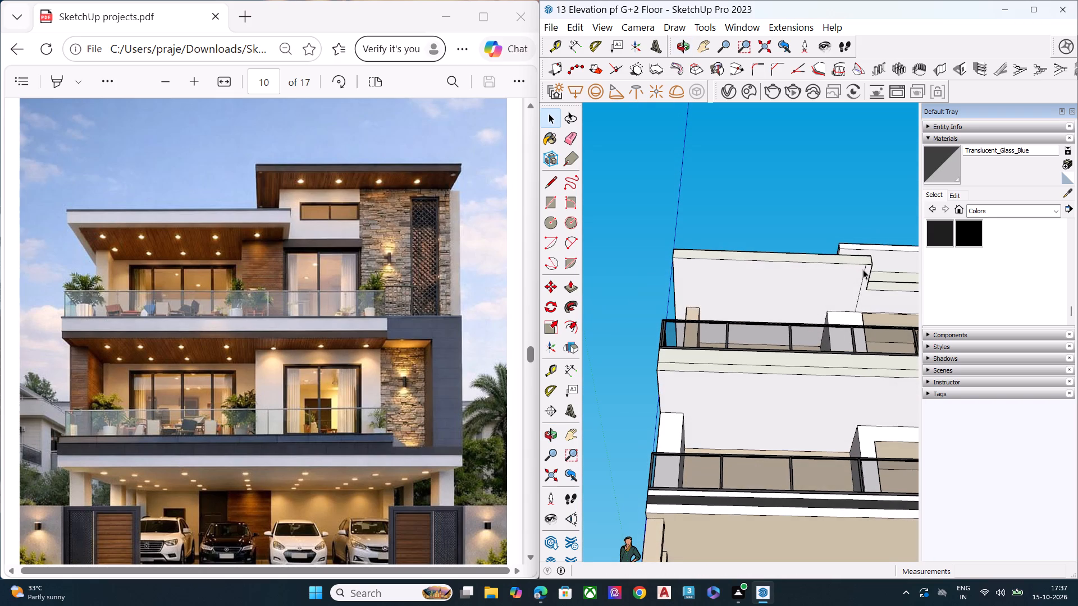
scroll(863, 269, up, 6)
scroll(860, 286, down, 5)
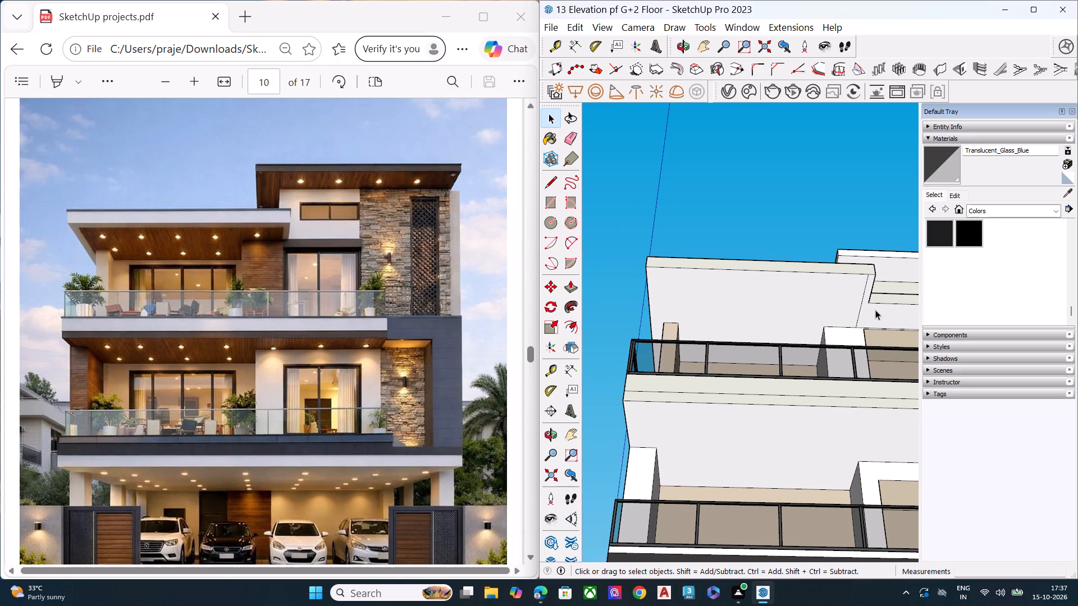
key(l)
middle_drag(864, 269, 855, 212)
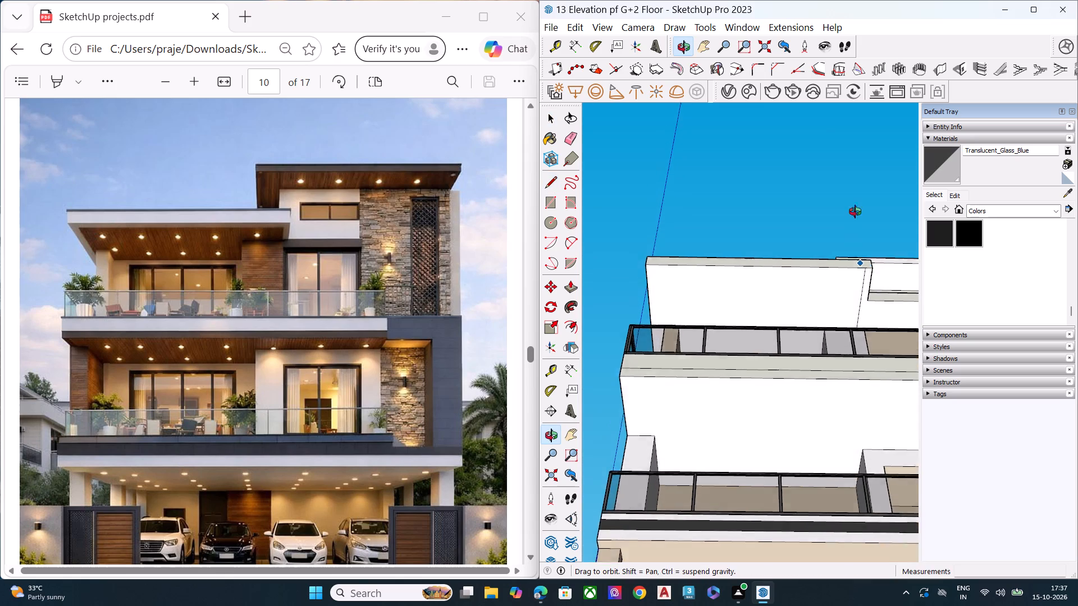
middle_drag(855, 212, 856, 208)
scroll(856, 208, up, 7)
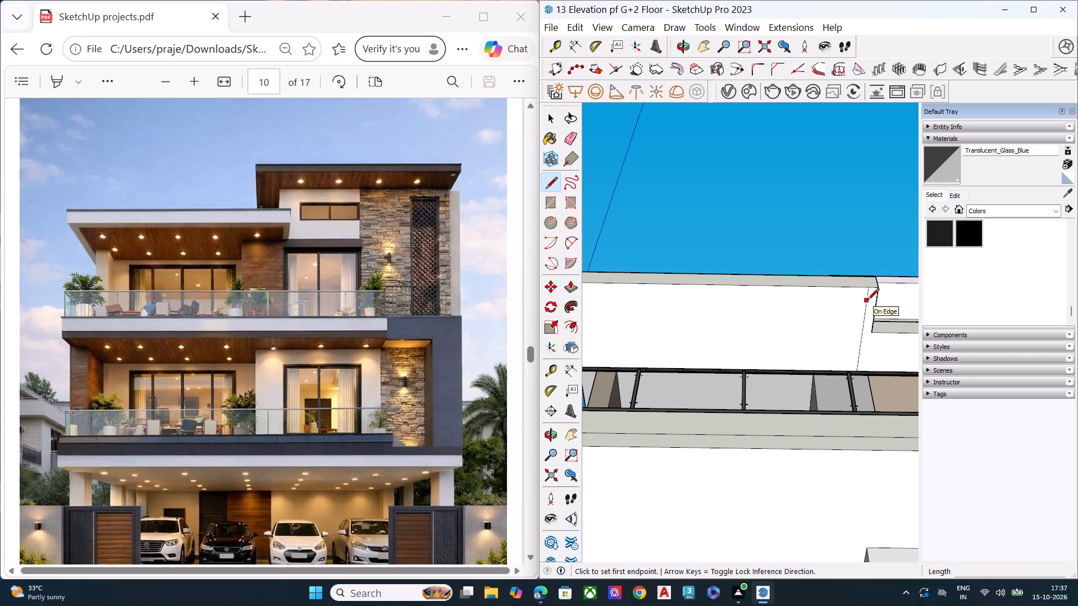
click(867, 300)
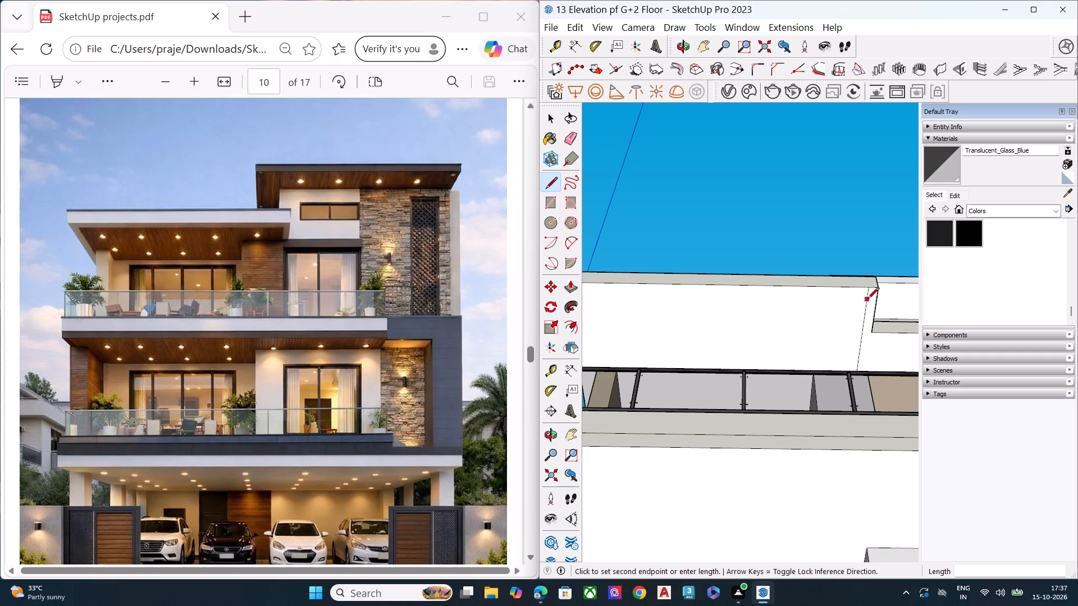
scroll(867, 300, down, 7)
scroll(692, 301, up, 6)
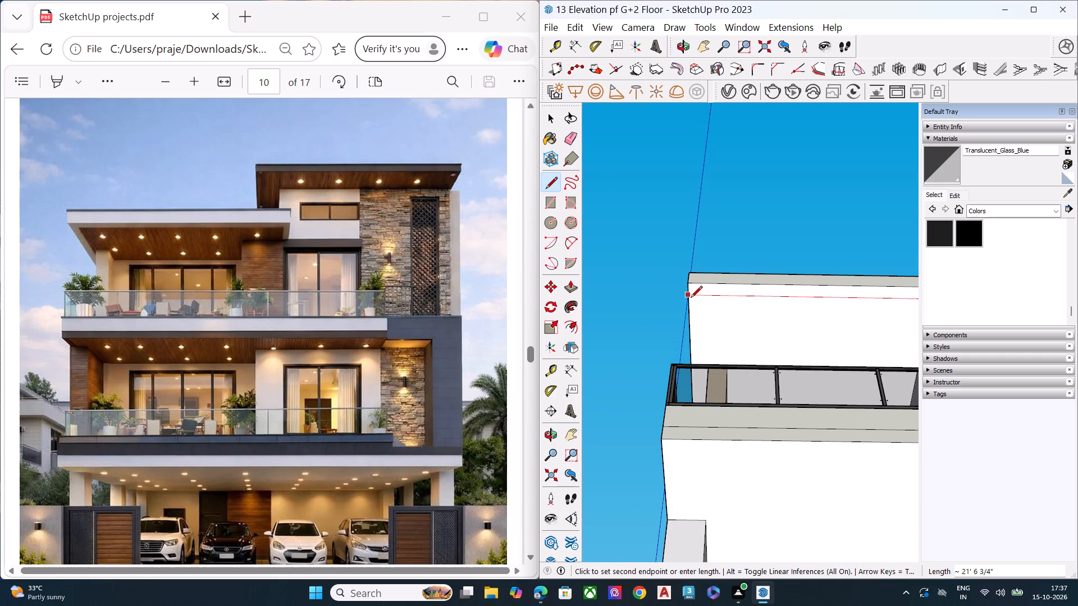
click(691, 298)
key(space)
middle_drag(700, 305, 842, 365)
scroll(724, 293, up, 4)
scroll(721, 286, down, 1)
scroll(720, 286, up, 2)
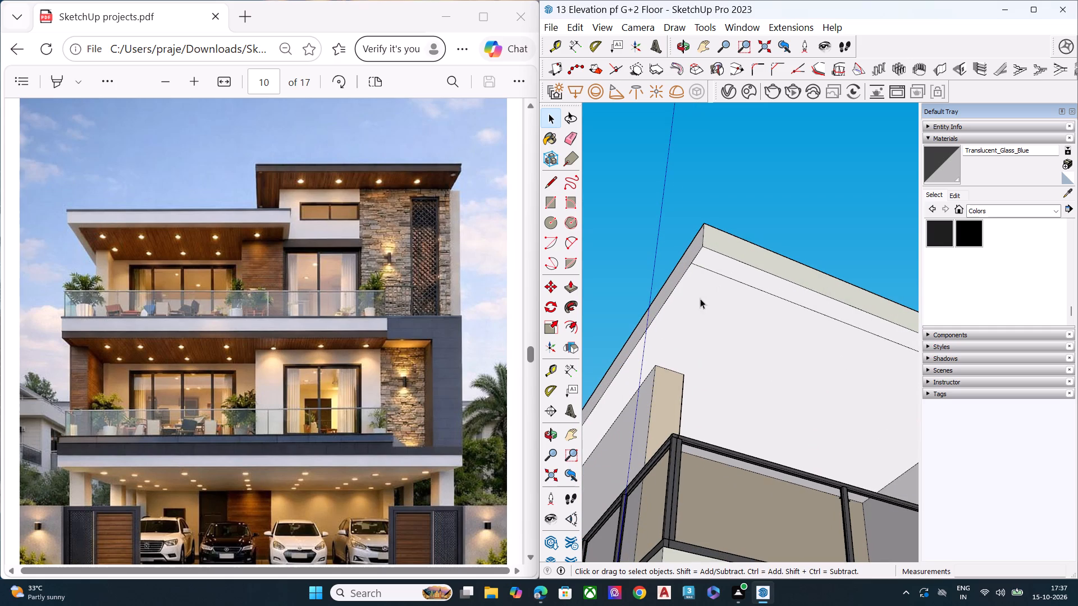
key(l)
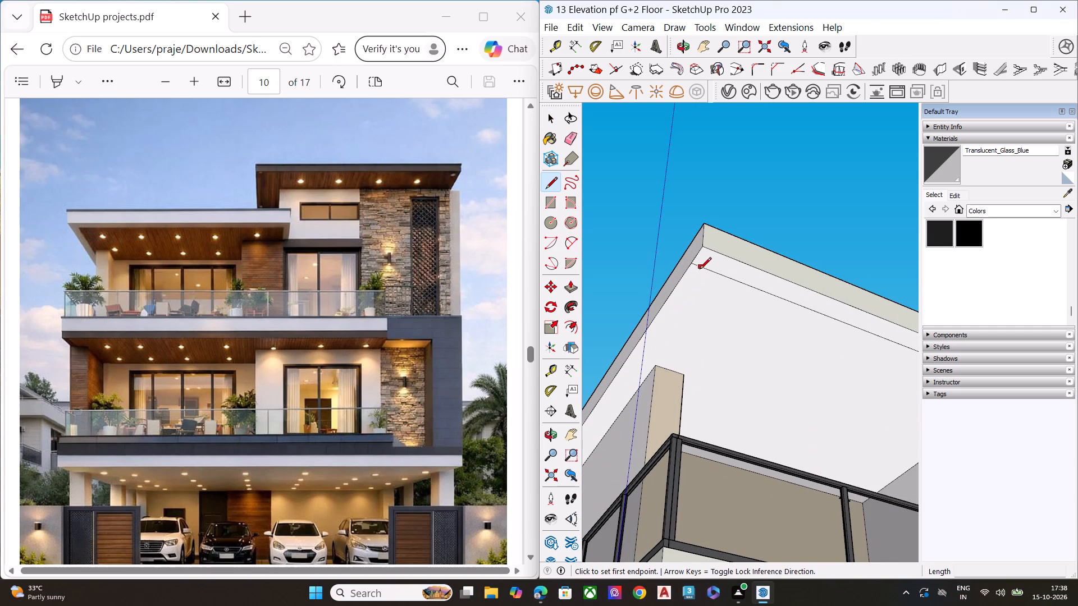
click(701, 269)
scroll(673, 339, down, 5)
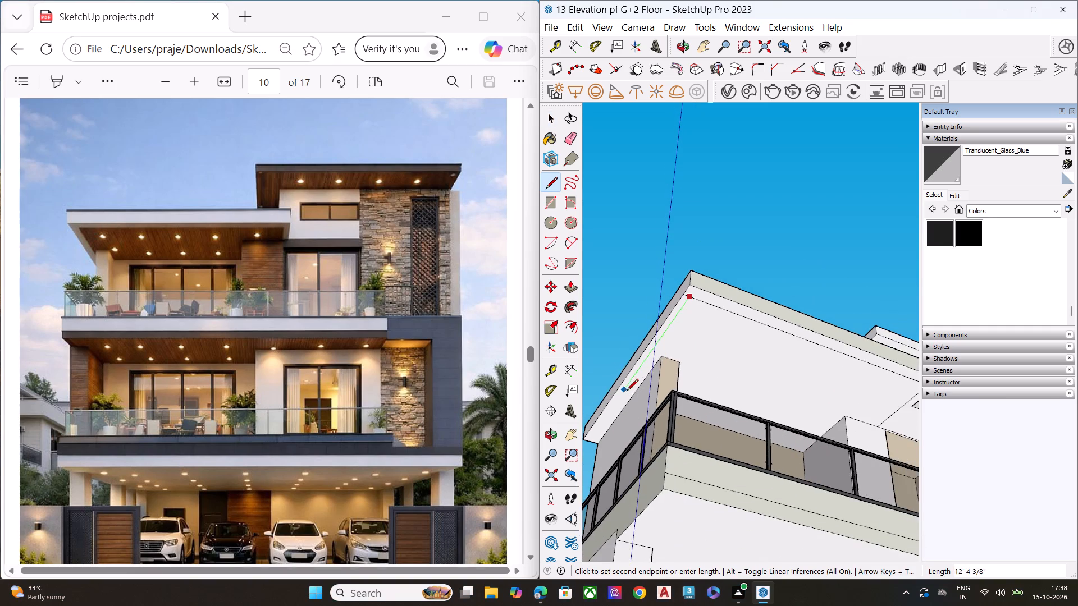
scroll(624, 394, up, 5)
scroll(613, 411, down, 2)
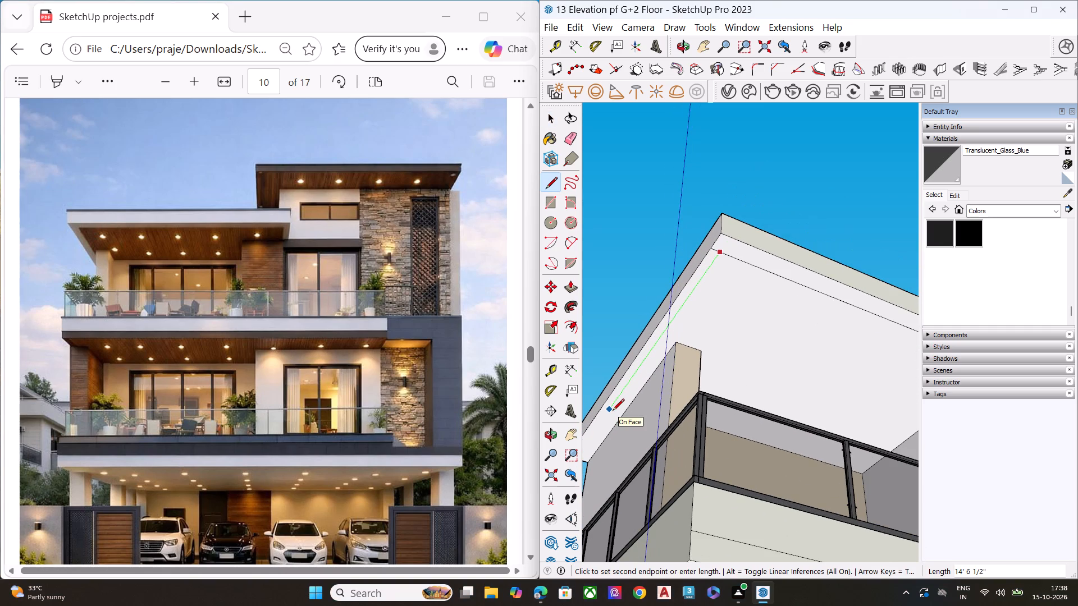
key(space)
Draw a line from the front ceiling line to the slab's rear edge, parallel to the outer side edge of the second-floor overhang.
key(l)
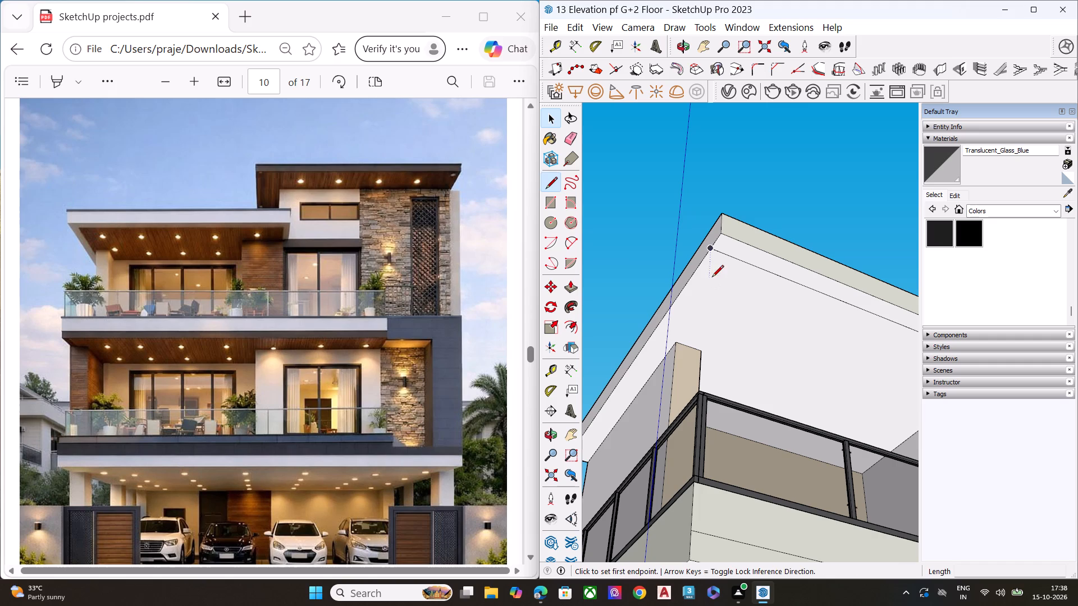
click(723, 255)
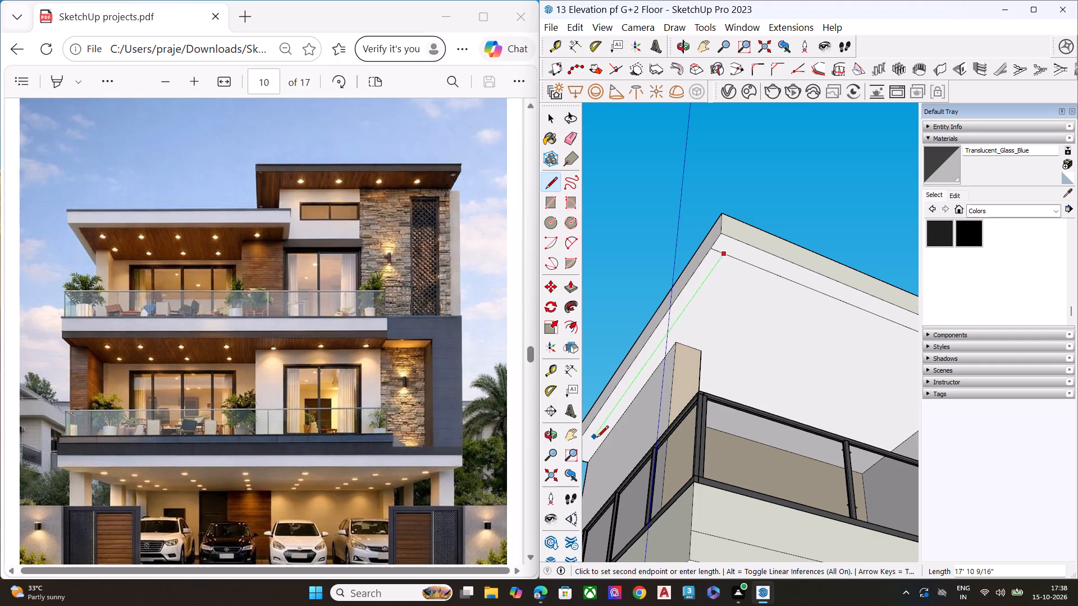
scroll(599, 439, down, 5)
scroll(596, 444, up, 2)
scroll(610, 444, down, 5)
scroll(597, 446, up, 7)
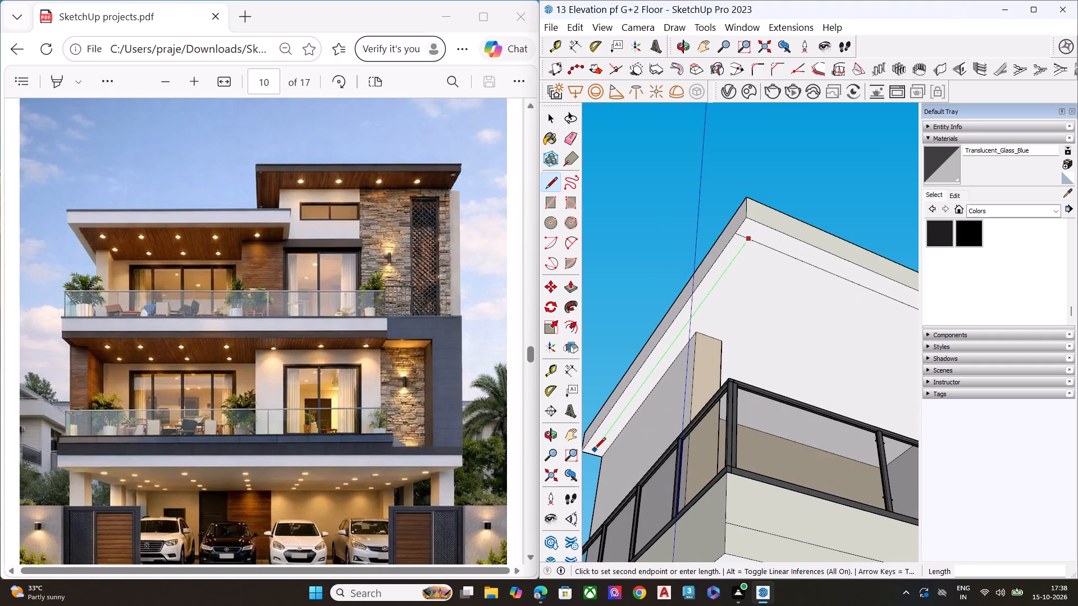
click(592, 456)
key(space)
Erase the short overrunning line segments at both corners of the new border on the second-floor balcony ceiling.
scroll(642, 390, down, 4)
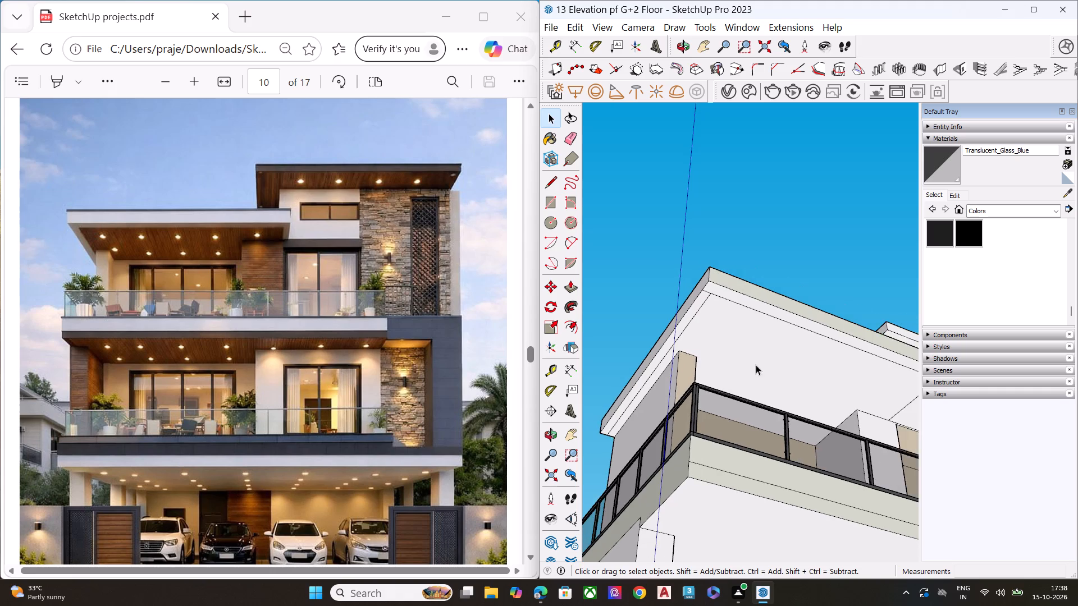
middle_drag(756, 365, 582, 342)
middle_drag(780, 383, 687, 439)
middle_drag(722, 372, 753, 322)
scroll(712, 332, up, 3)
key(e)
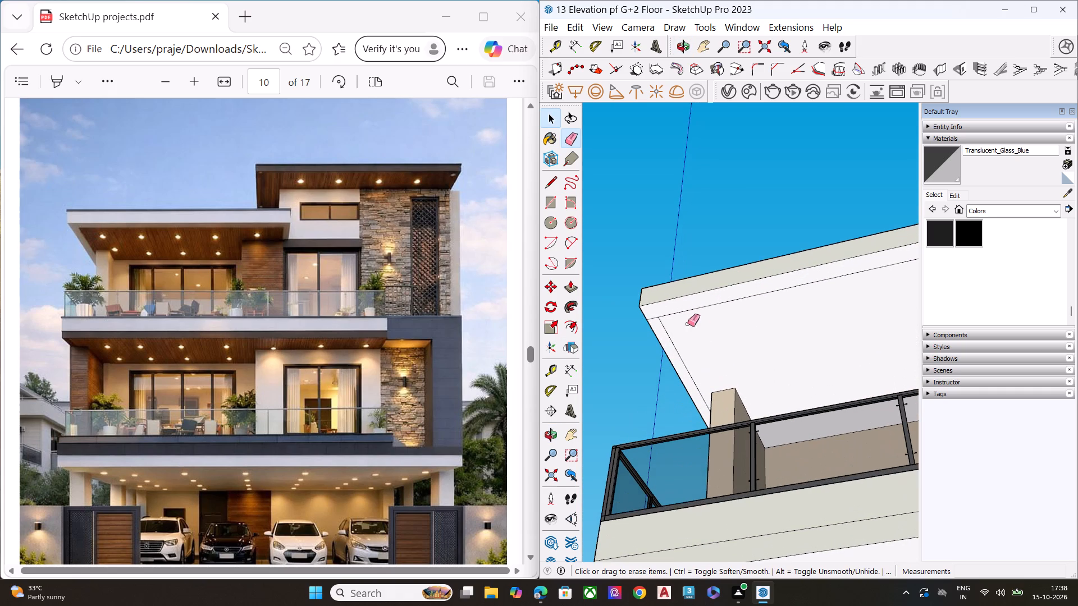
scroll(650, 320, up, 1)
scroll(652, 320, down, 3)
scroll(652, 320, up, 4)
scroll(653, 320, down, 1)
scroll(653, 320, up, 1)
click(656, 317)
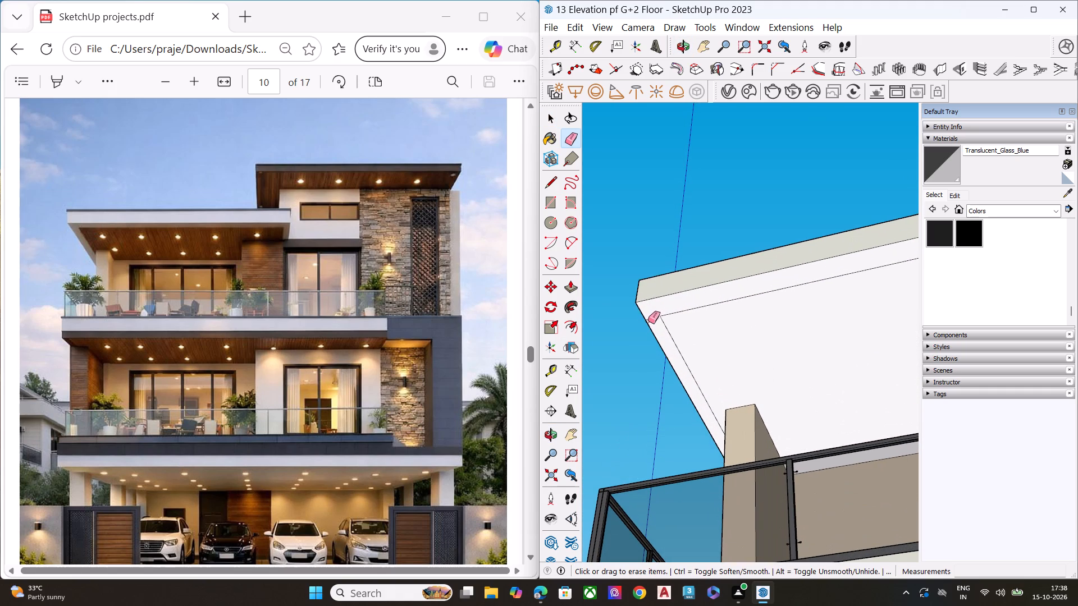
scroll(627, 333, down, 1)
scroll(627, 334, up, 1)
scroll(625, 335, down, 13)
scroll(622, 343, up, 1)
scroll(622, 343, down, 3)
scroll(844, 272, up, 8)
click(844, 291)
scroll(785, 312, down, 5)
key(space)
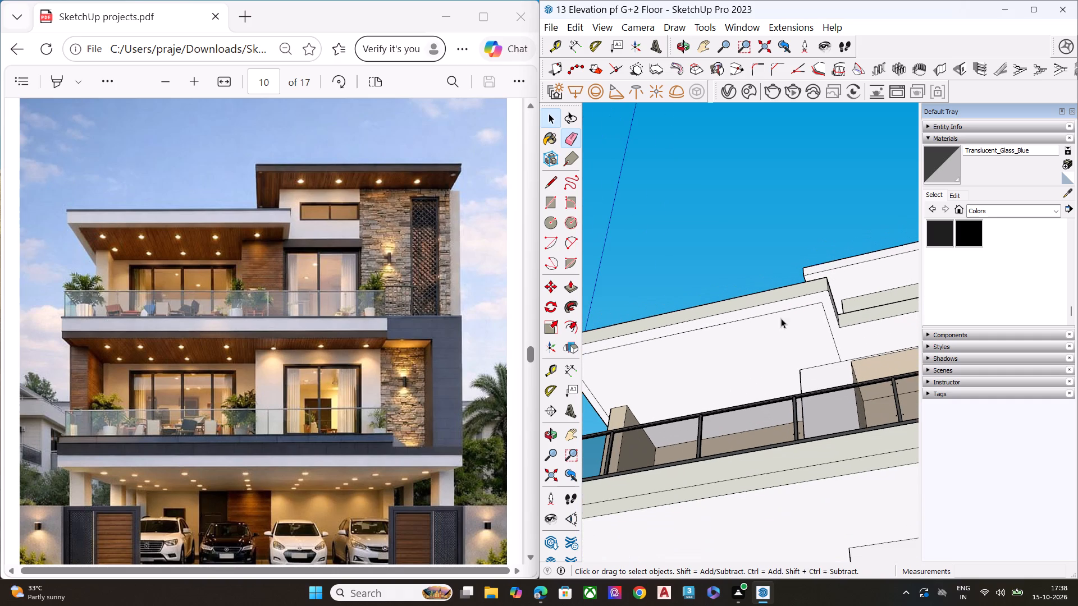
Open the Chaos Cosmos material browser from the V-Ray Asset Editor, and close the editor window.
click(723, 95)
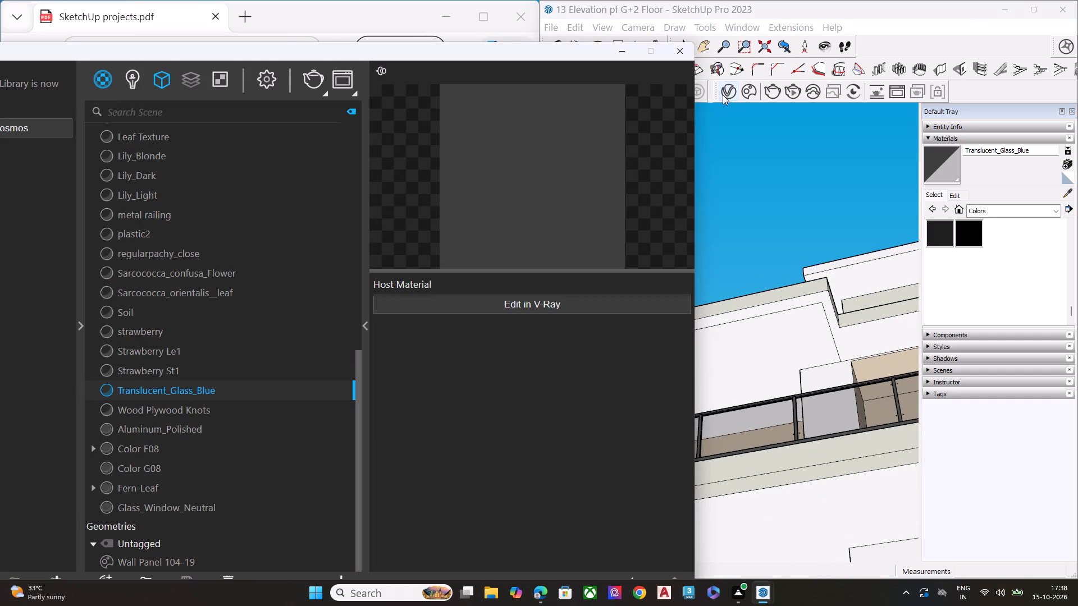
drag(167, 45, 406, 88)
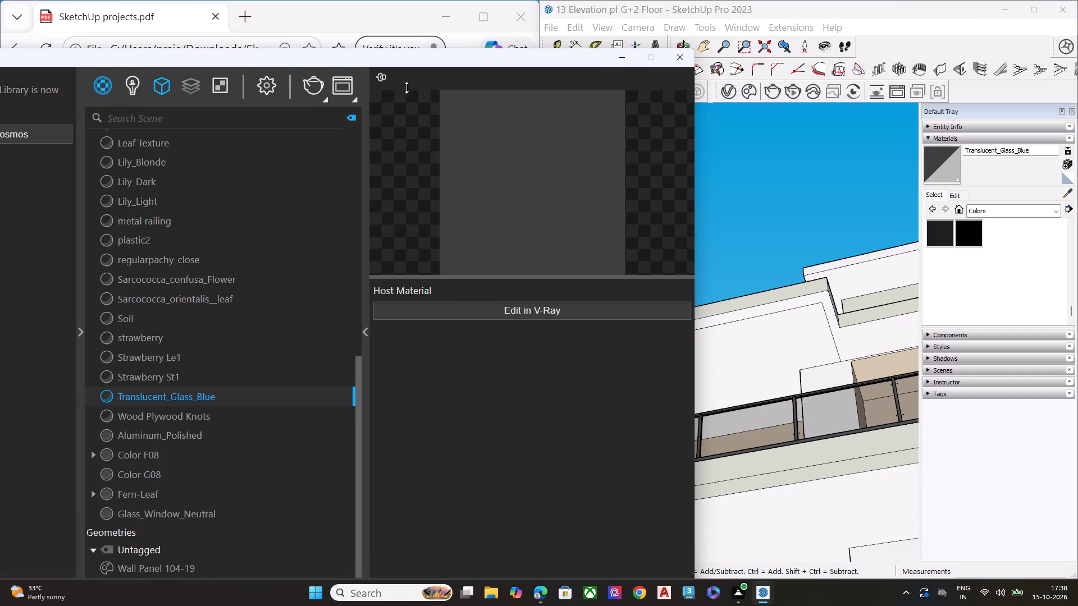
drag(406, 88, 503, 89)
drag(422, 63, 696, 105)
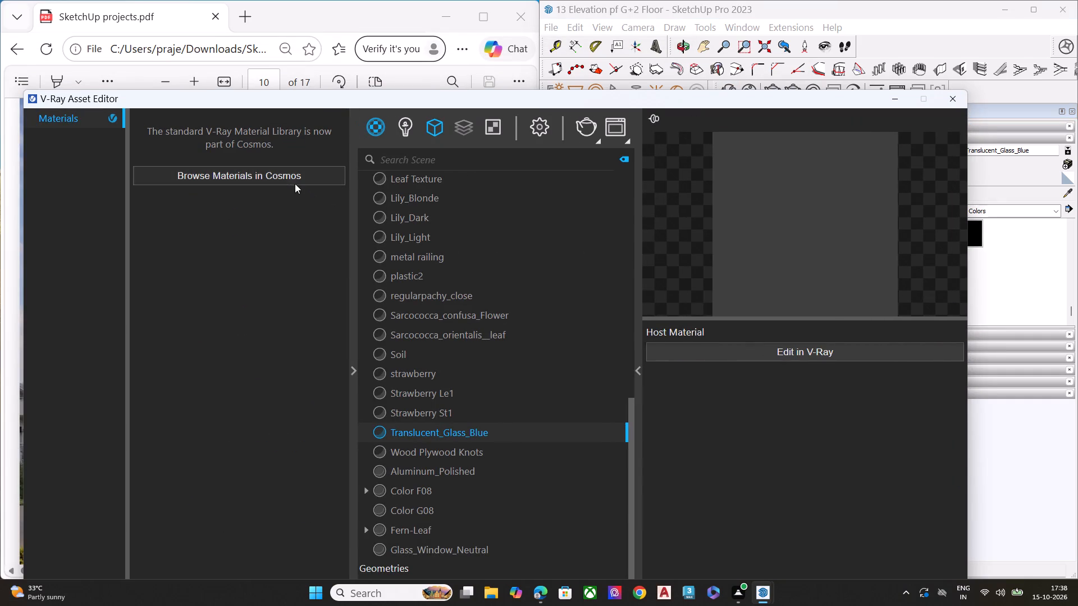
click(289, 175)
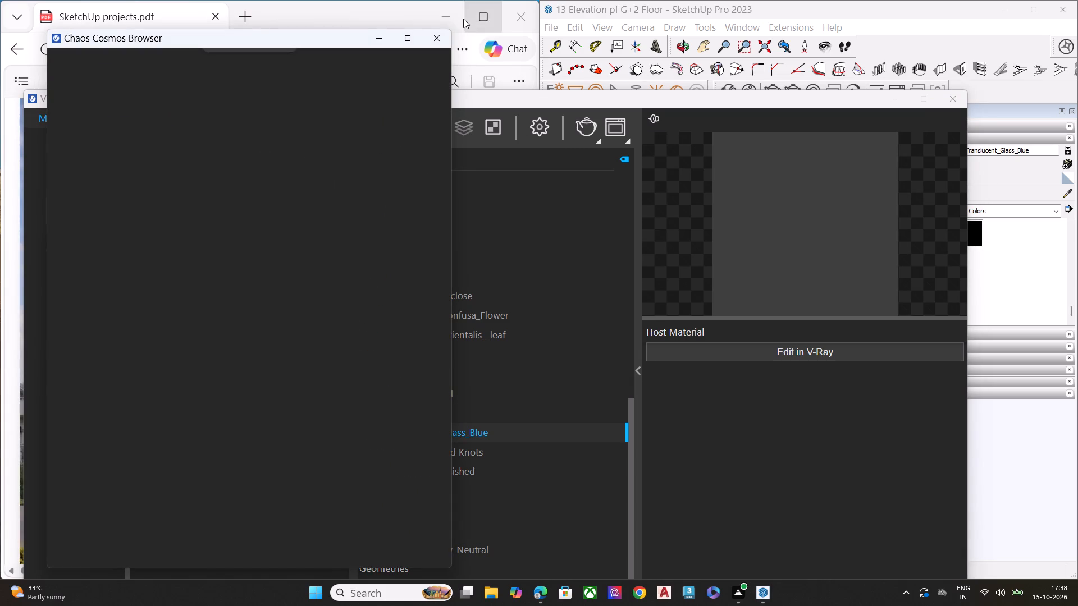
click(436, 35)
click(248, 177)
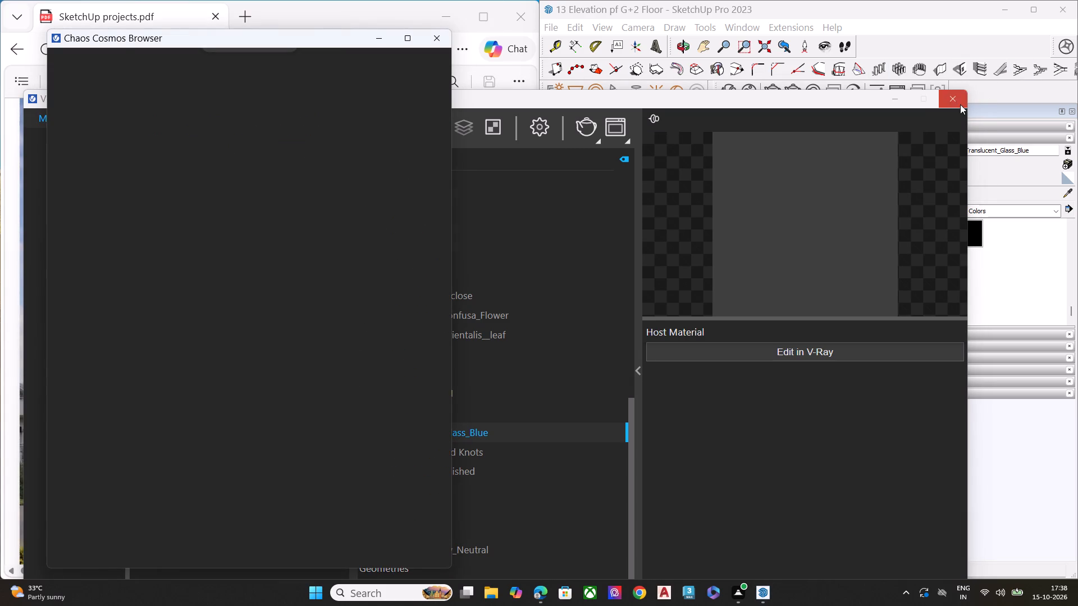
click(960, 104)
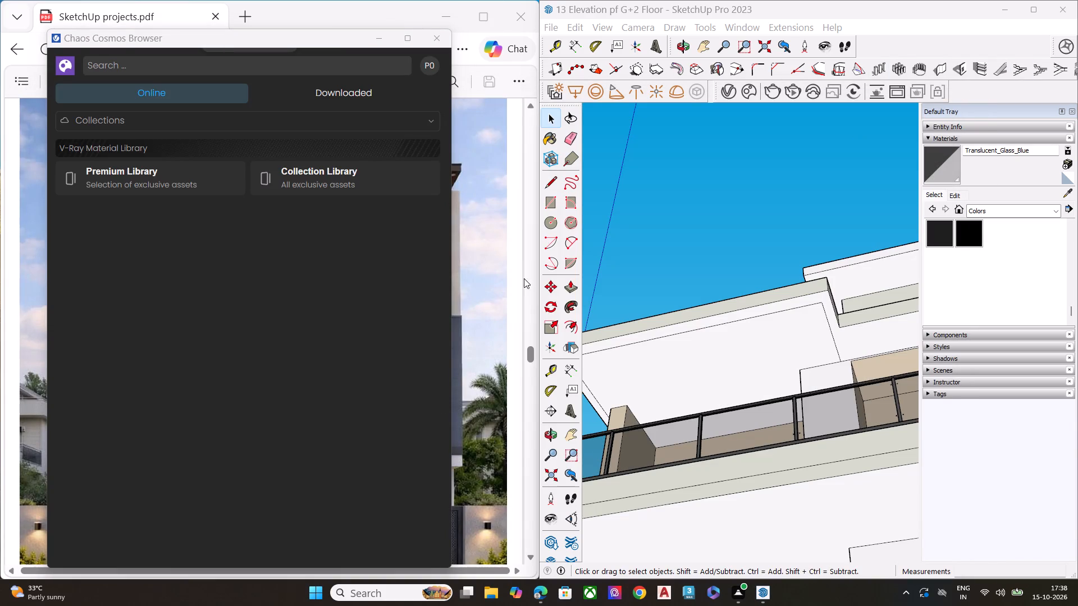
Look through the Wood flooring materials in Cosmos for a finish matching the wooden balcony ceiling in the reference.
click(188, 70)
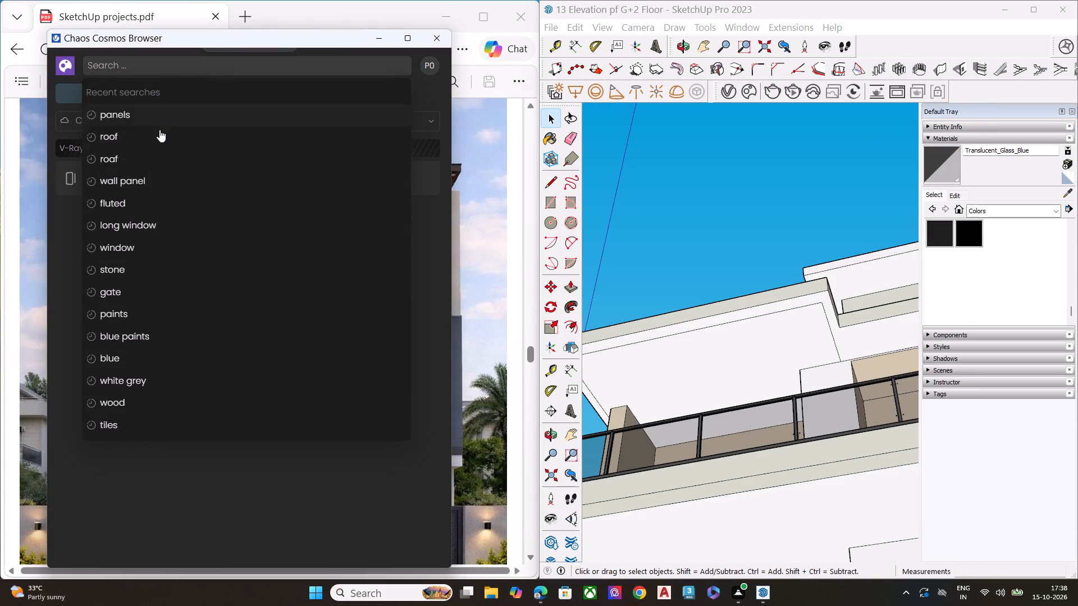
click(188, 71)
click(175, 59)
key(space)
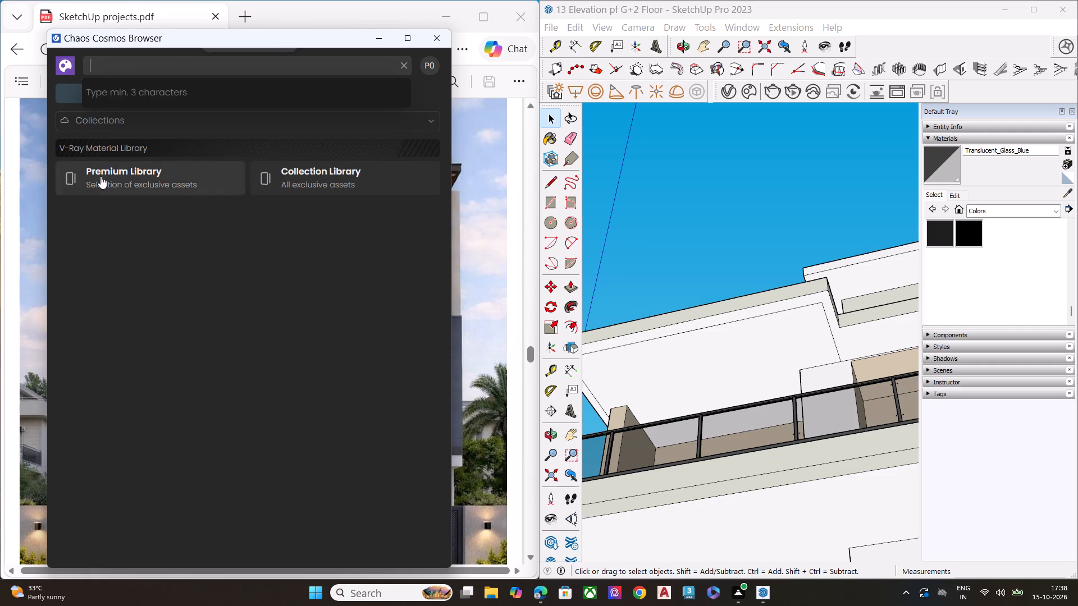
click(116, 119)
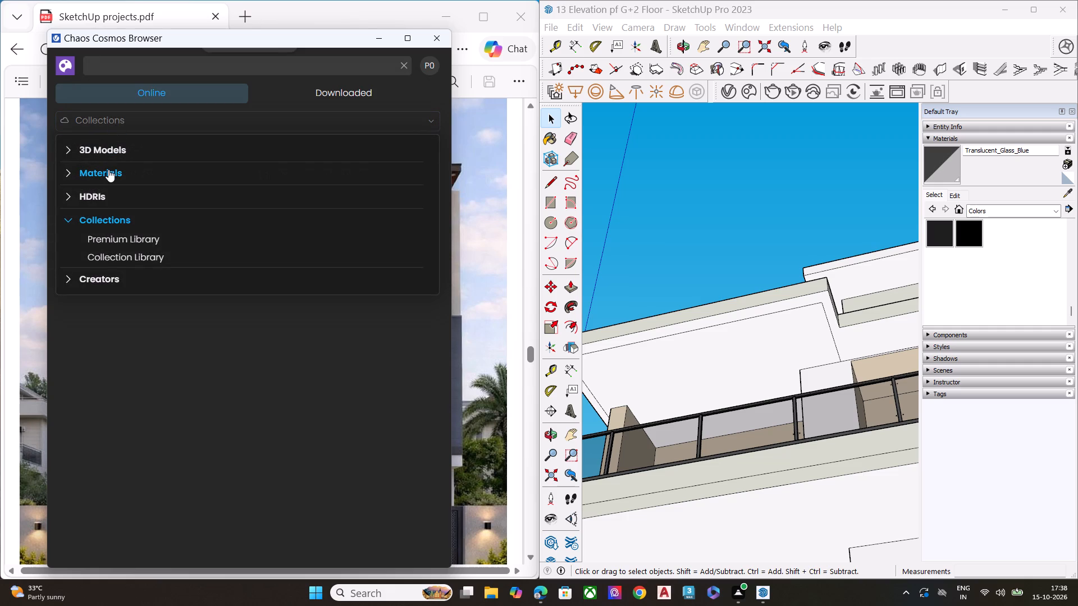
click(108, 169)
click(122, 408)
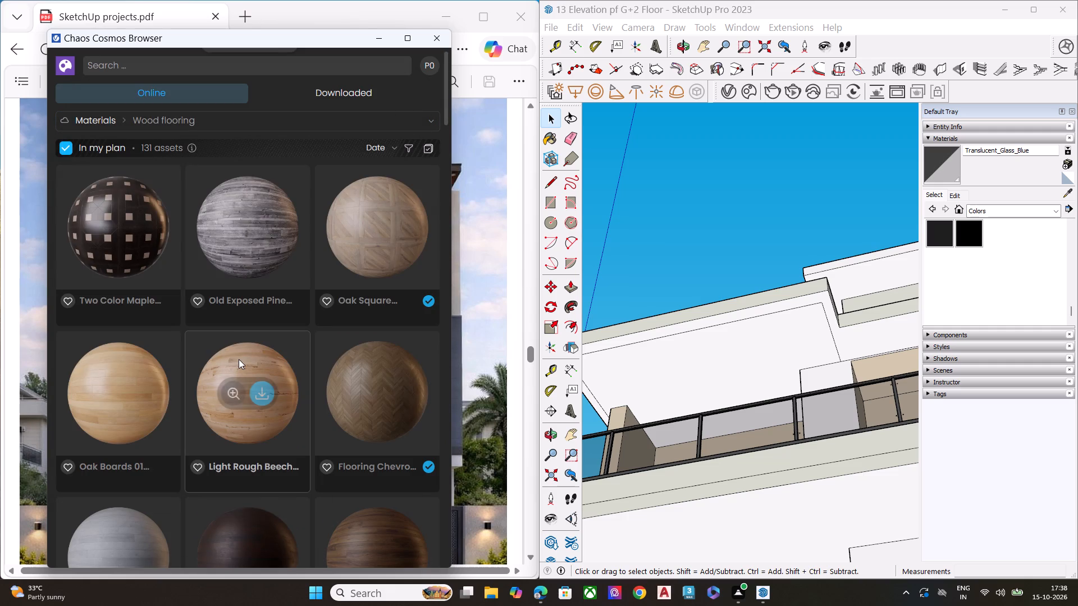
scroll(278, 297, down, 4)
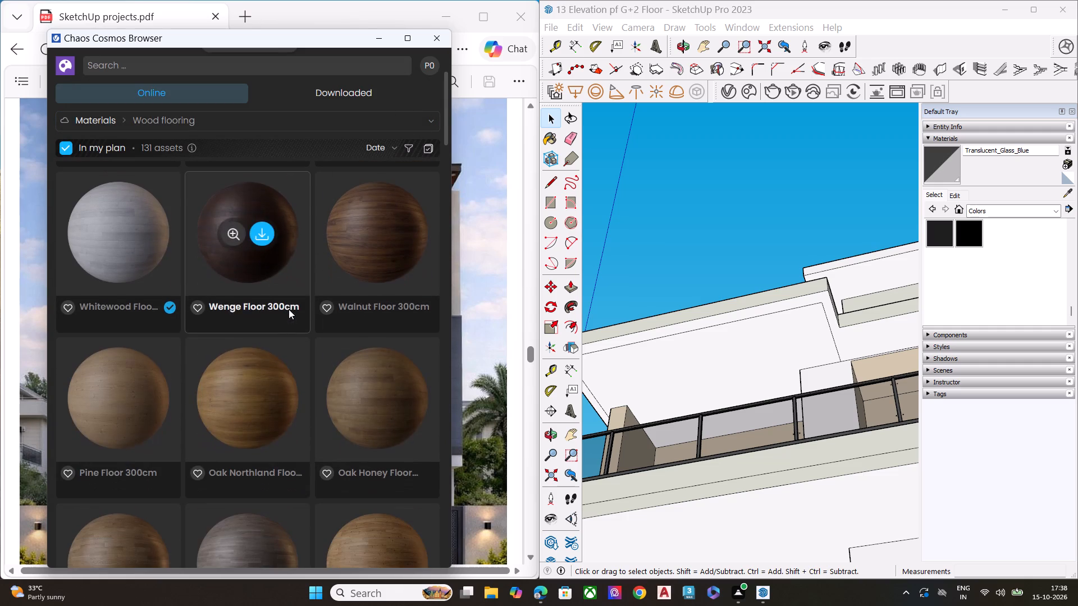
scroll(289, 309, down, 6)
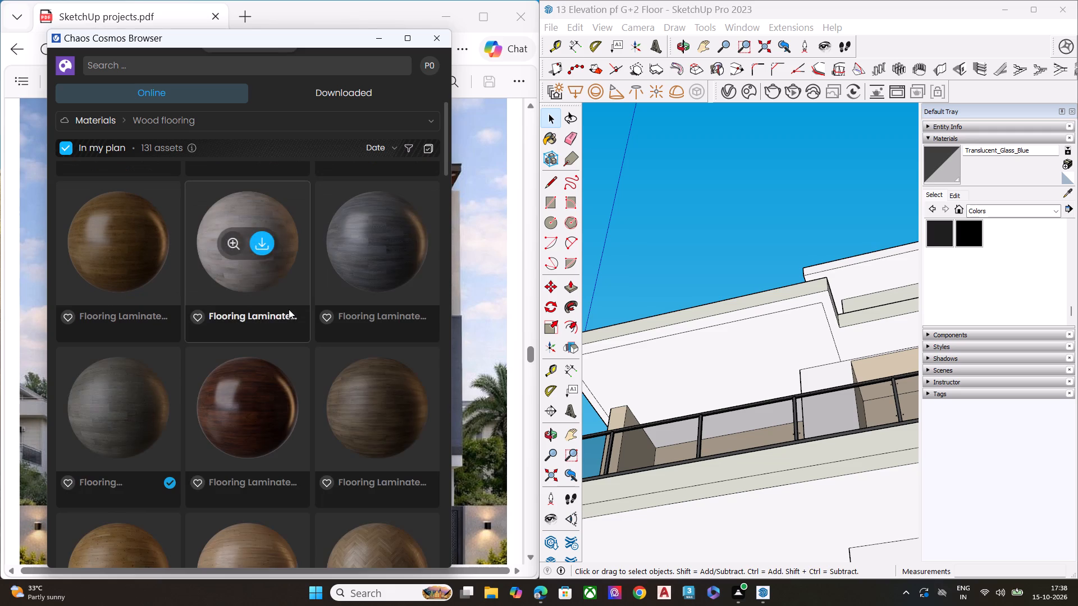
scroll(289, 309, down, 13)
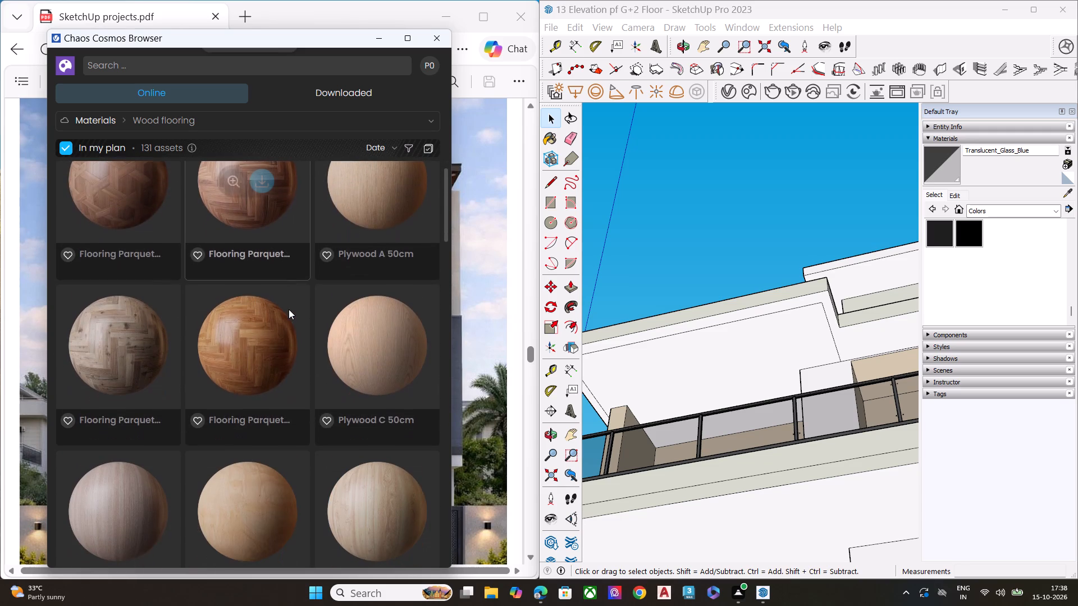
scroll(289, 309, down, 2)
scroll(289, 309, up, 2)
scroll(289, 309, down, 5)
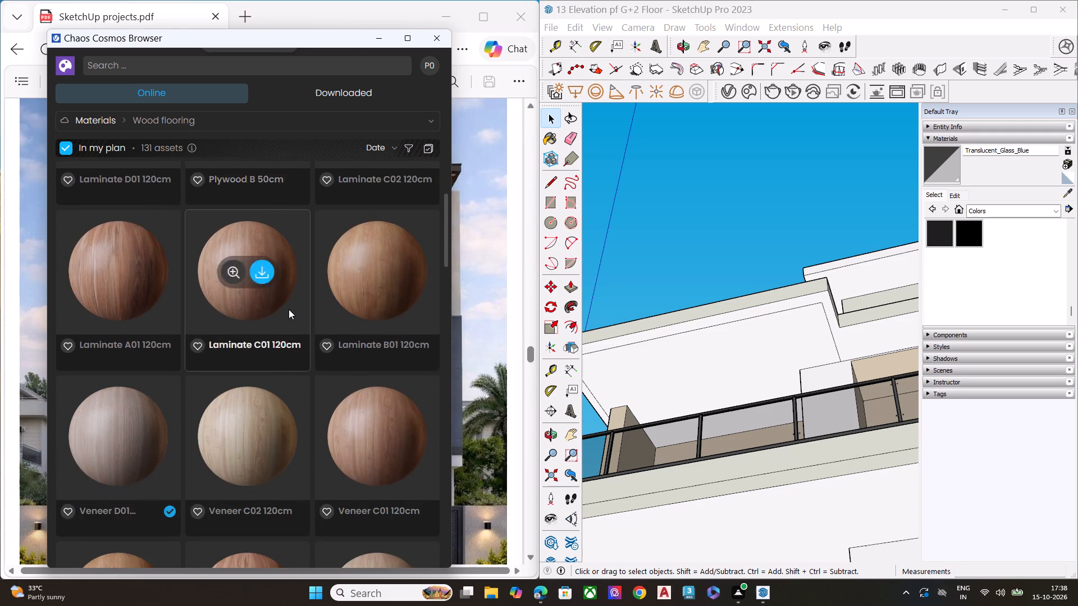
scroll(289, 309, down, 17)
scroll(283, 313, up, 1)
scroll(282, 314, down, 5)
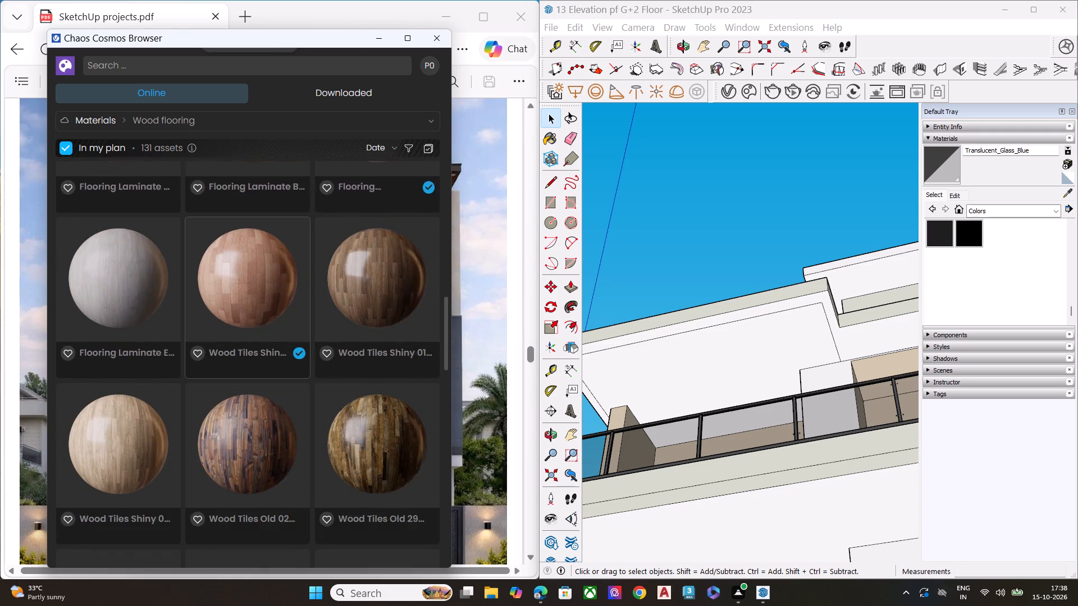
scroll(282, 314, down, 1)
scroll(282, 314, up, 15)
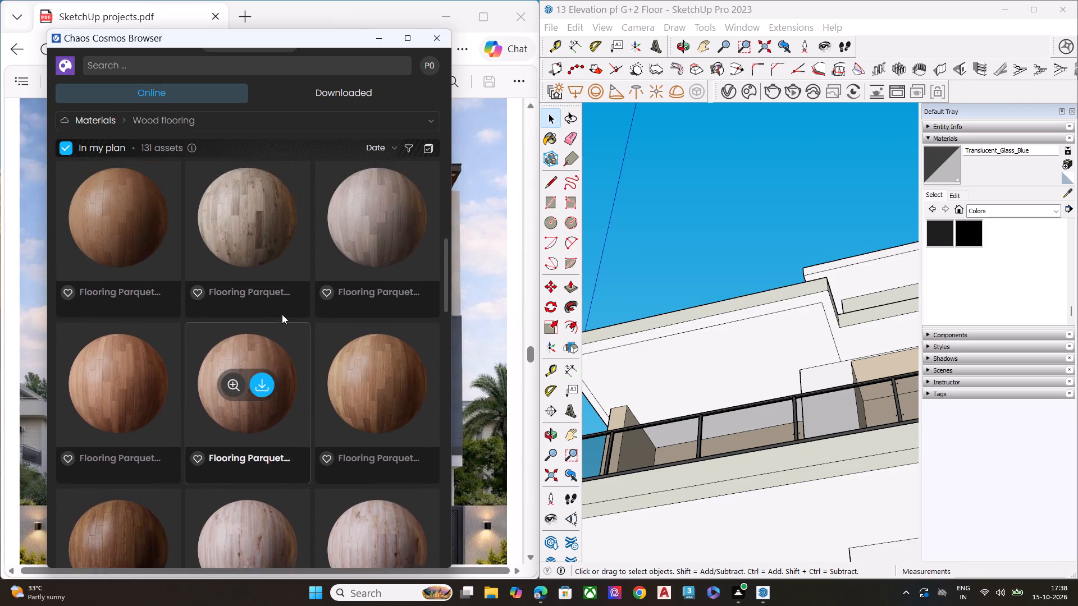
scroll(282, 314, up, 14)
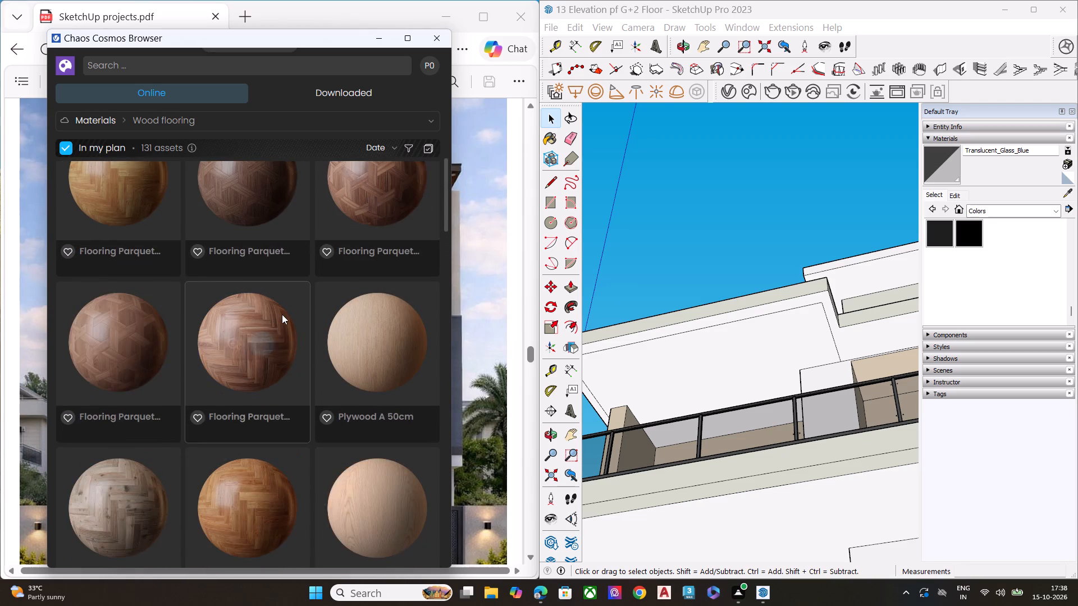
scroll(282, 314, up, 2)
scroll(282, 314, down, 2)
scroll(282, 314, up, 10)
scroll(282, 314, down, 2)
scroll(282, 314, up, 1)
scroll(282, 314, down, 1)
scroll(282, 314, up, 2)
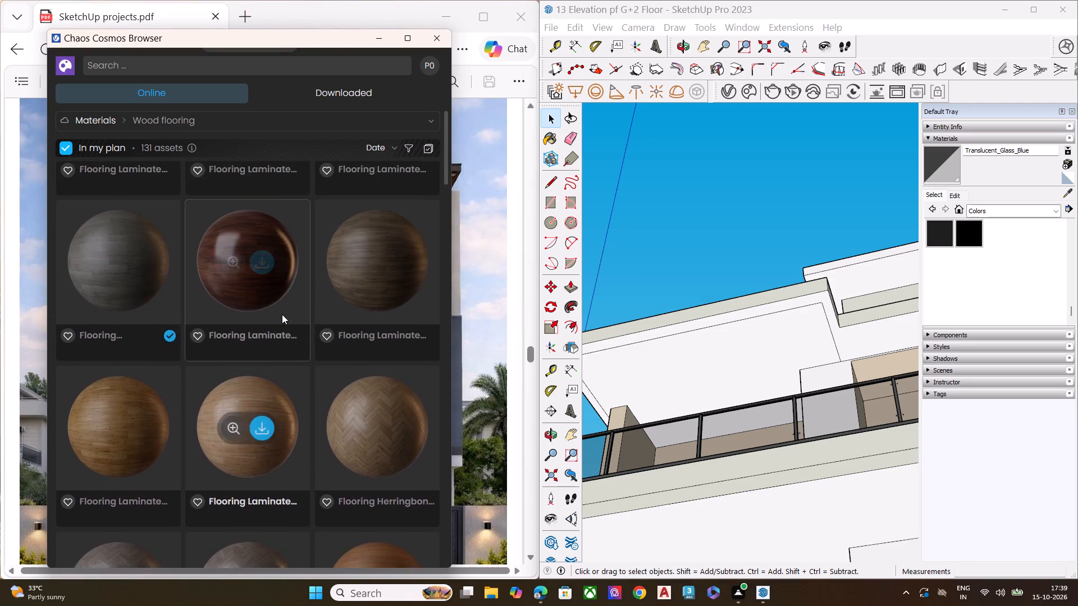
scroll(282, 314, up, 9)
Look through the Wood materials category in Cosmos for a suitable dark ceiling finish.
click(204, 120)
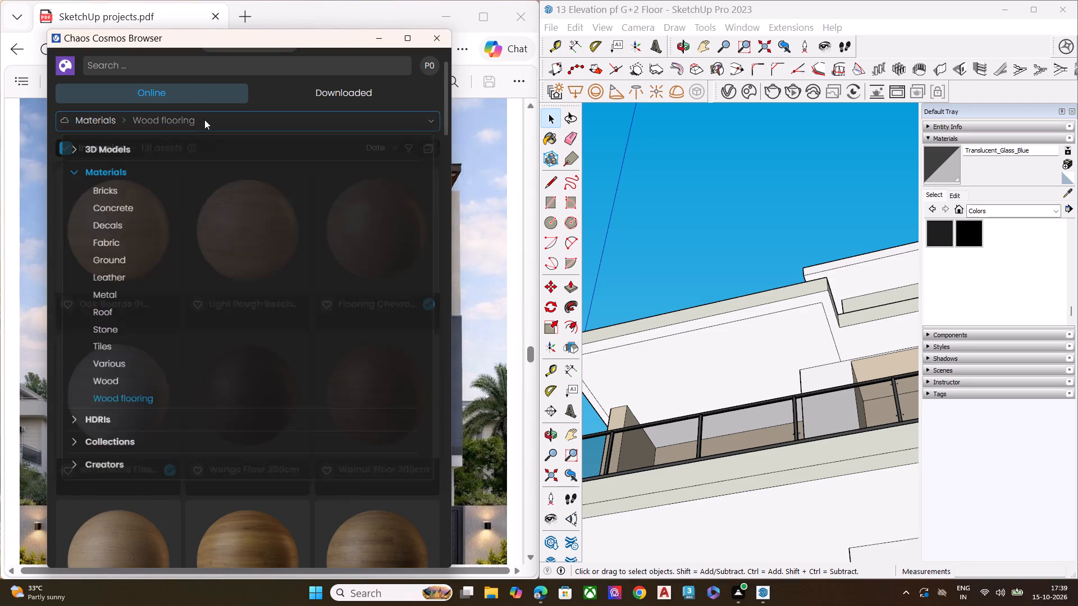
click(125, 393)
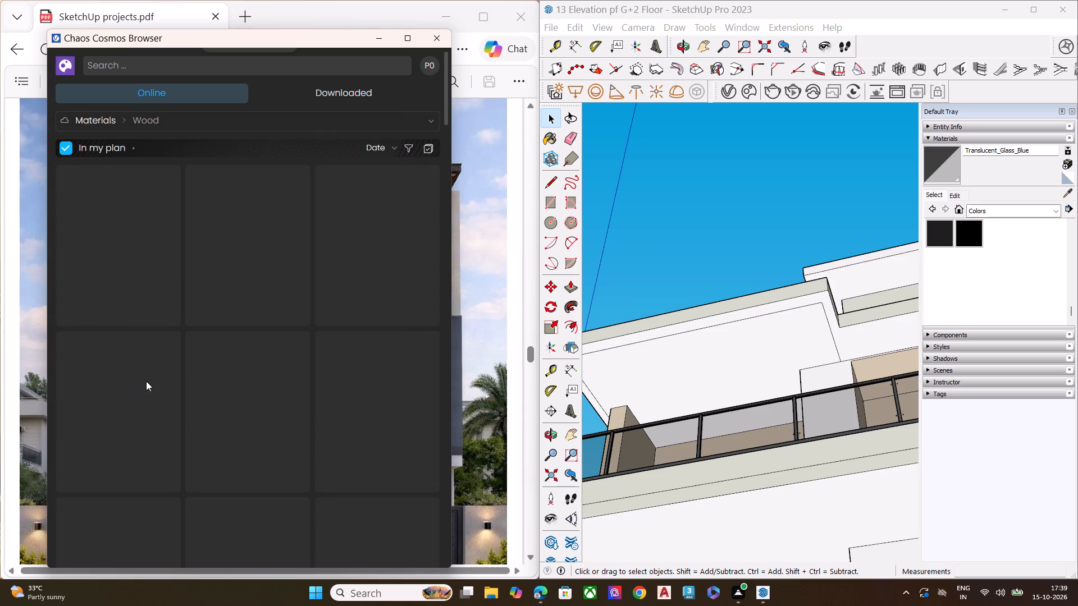
scroll(216, 333, down, 8)
scroll(218, 337, up, 2)
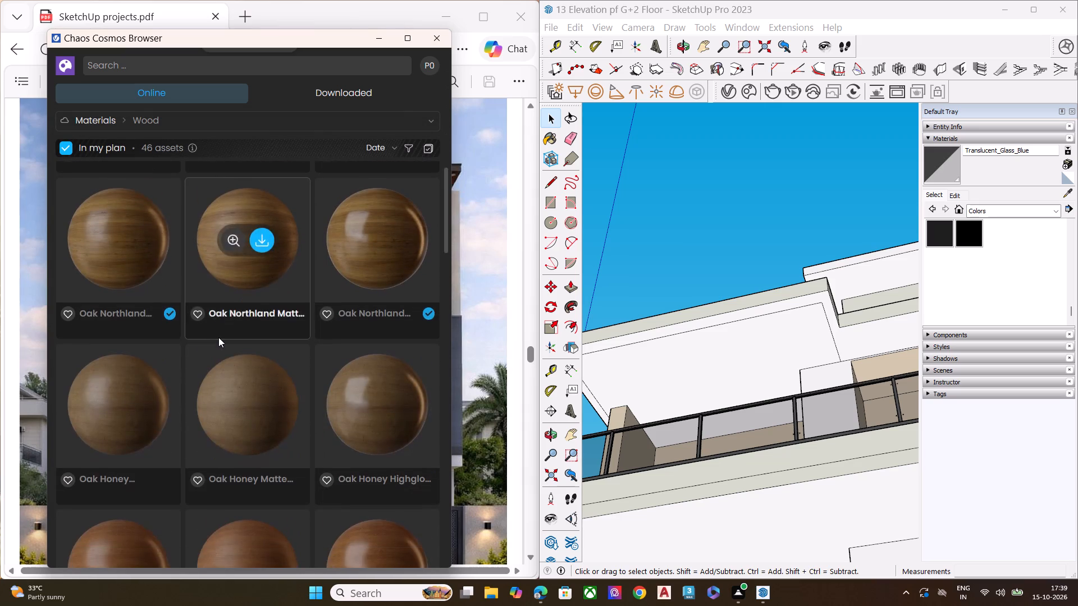
scroll(218, 337, up, 3)
scroll(218, 337, down, 14)
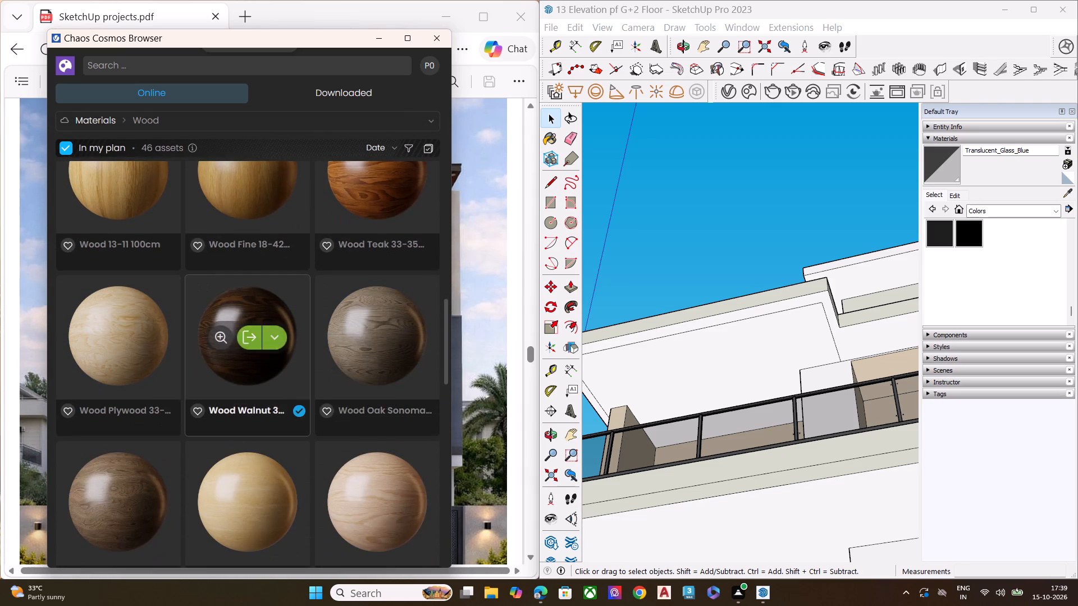
scroll(218, 338, down, 16)
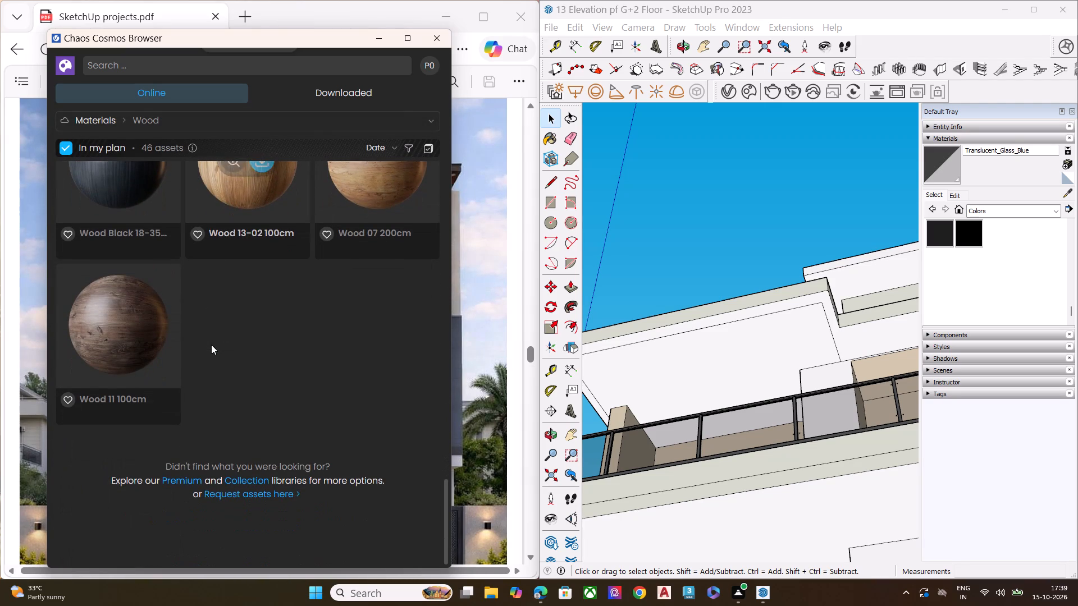
Import the Wood Planks Pecan 33-81 150cm material from the Wood flooring category in Cosmos.
click(204, 118)
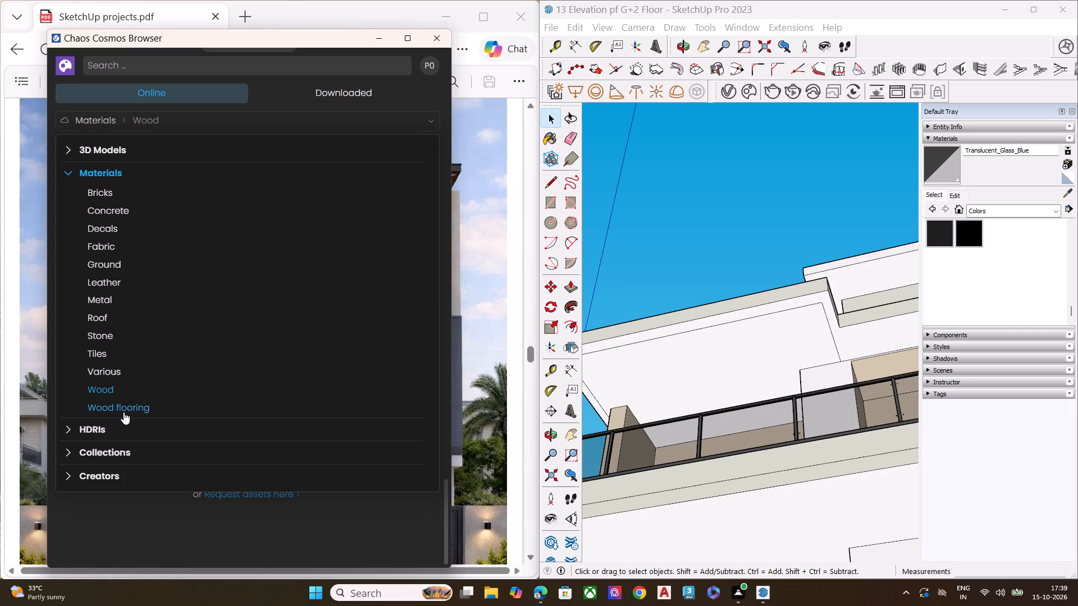
click(126, 408)
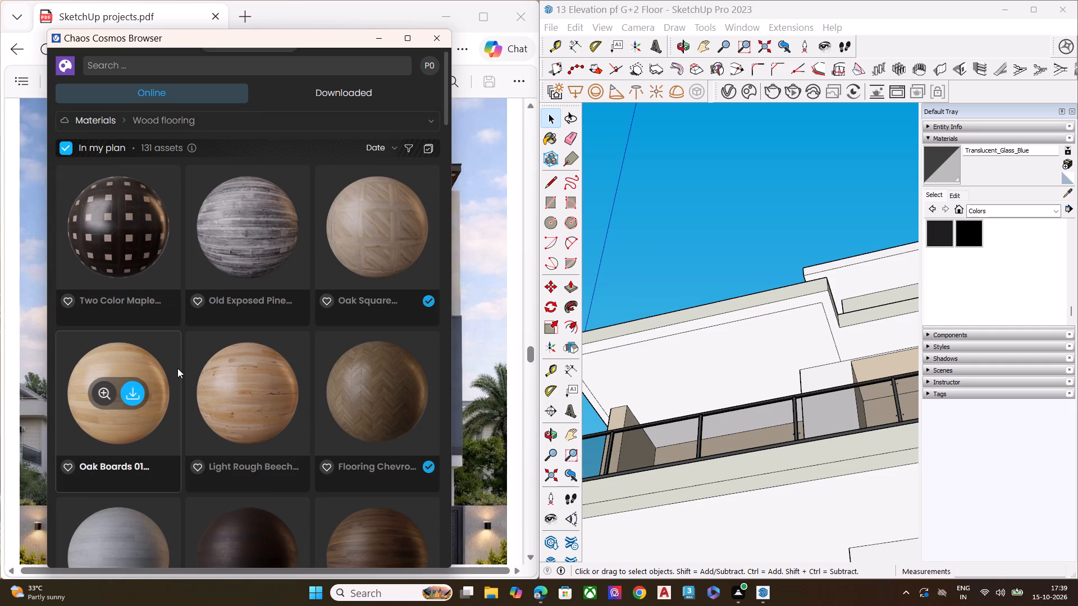
scroll(239, 269, down, 5)
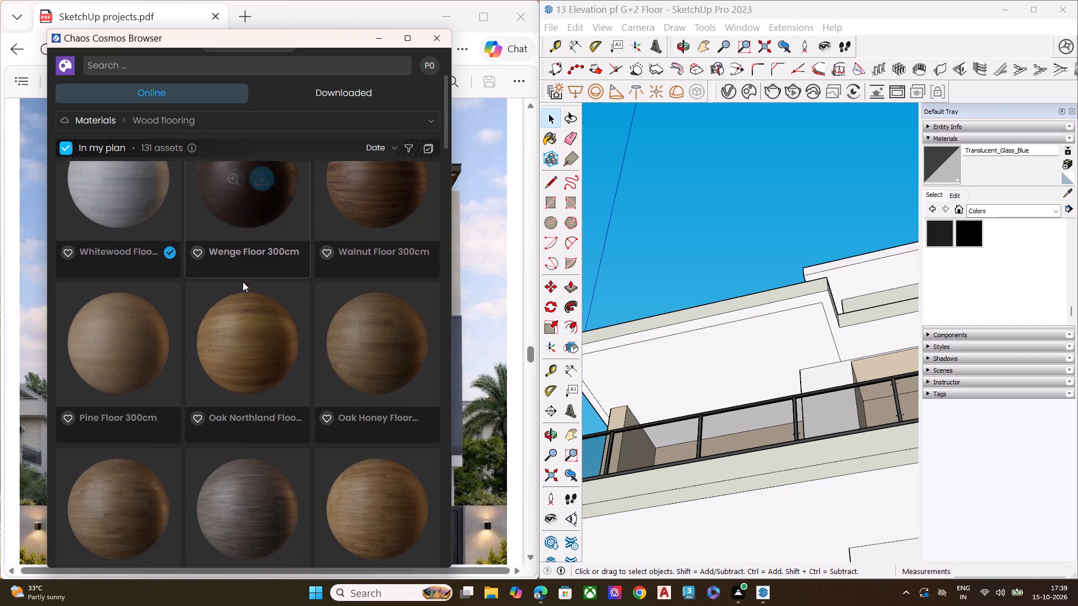
scroll(246, 293, down, 5)
scroll(248, 297, up, 7)
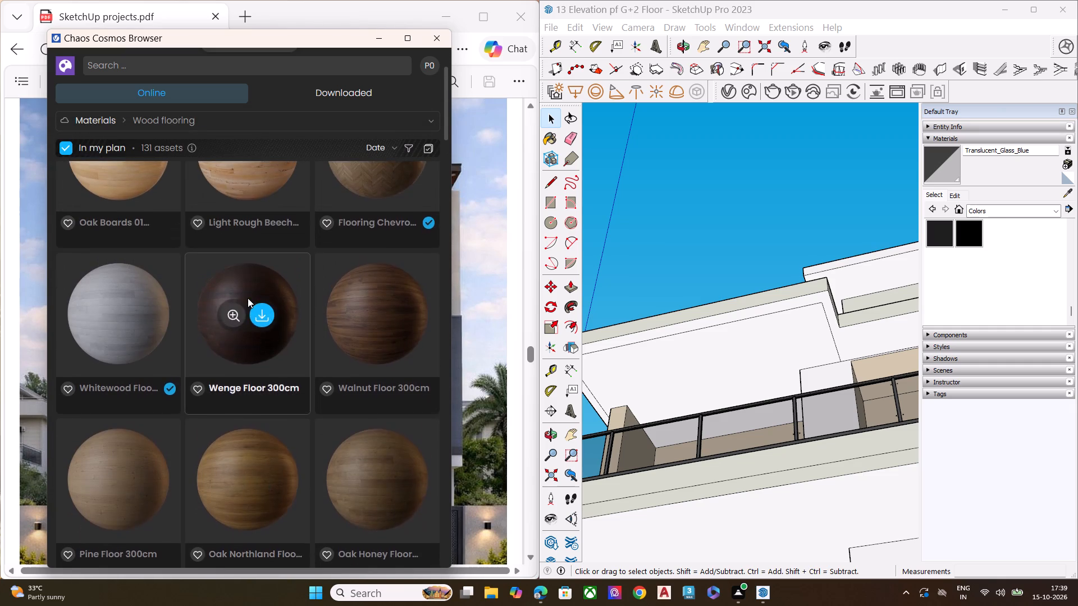
scroll(248, 298, down, 16)
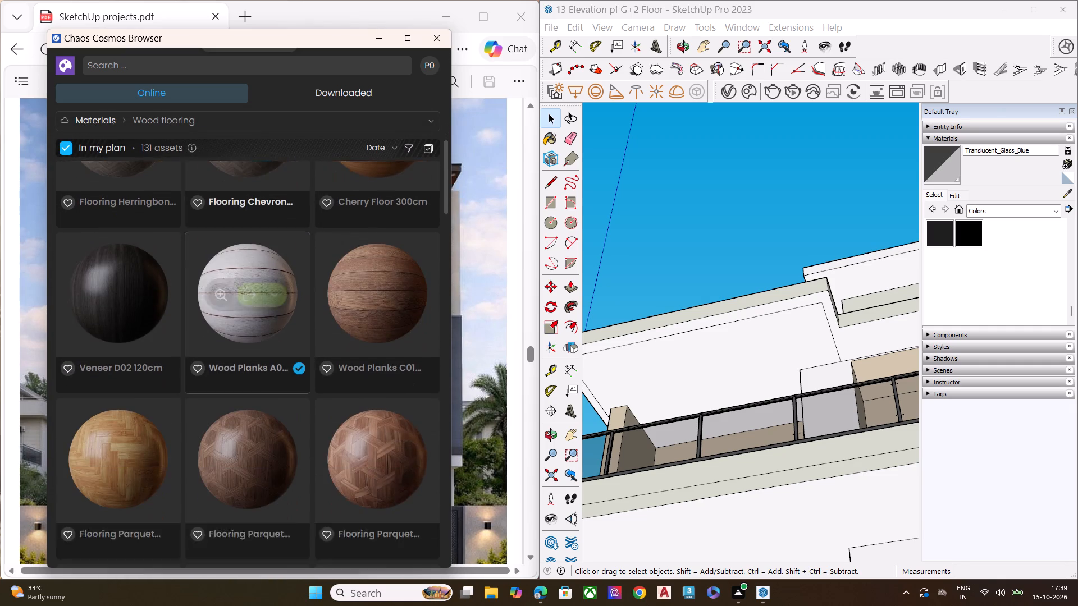
scroll(248, 298, down, 14)
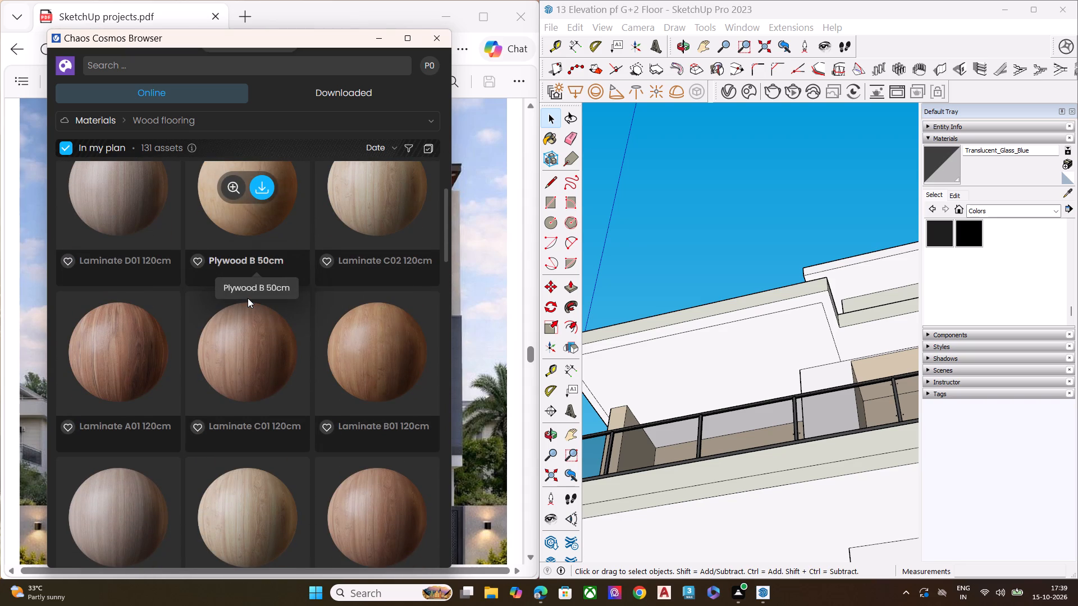
scroll(248, 298, down, 3)
scroll(258, 416, down, 10)
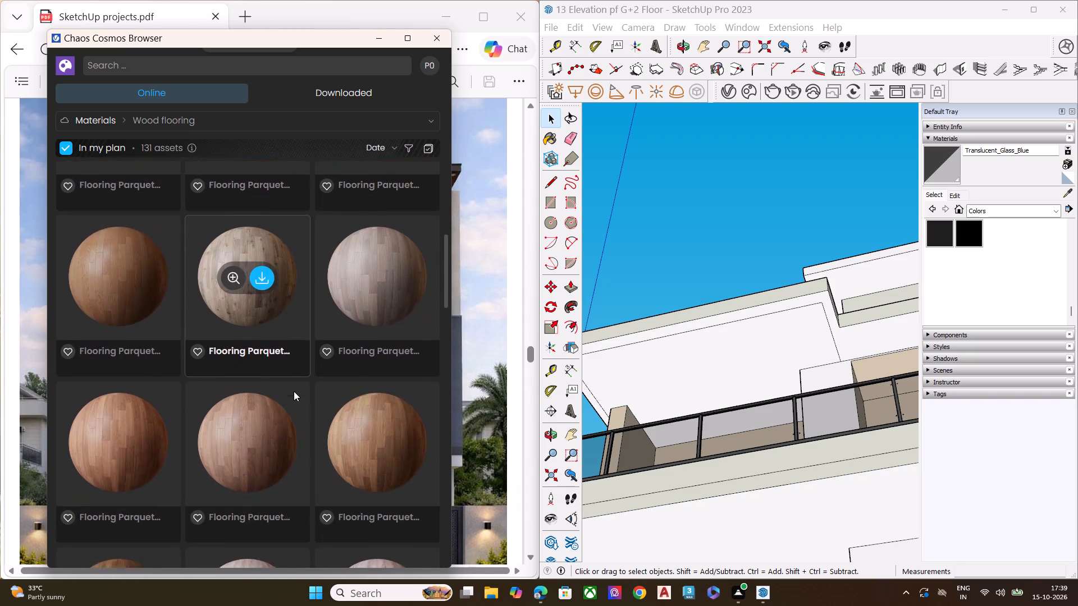
scroll(294, 391, down, 9)
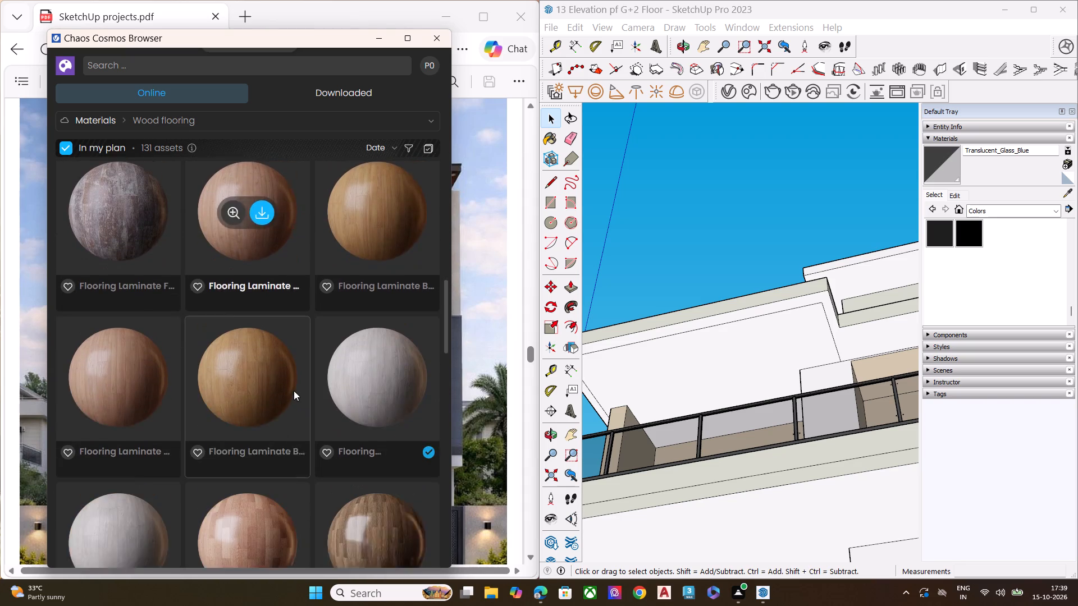
scroll(294, 392, down, 8)
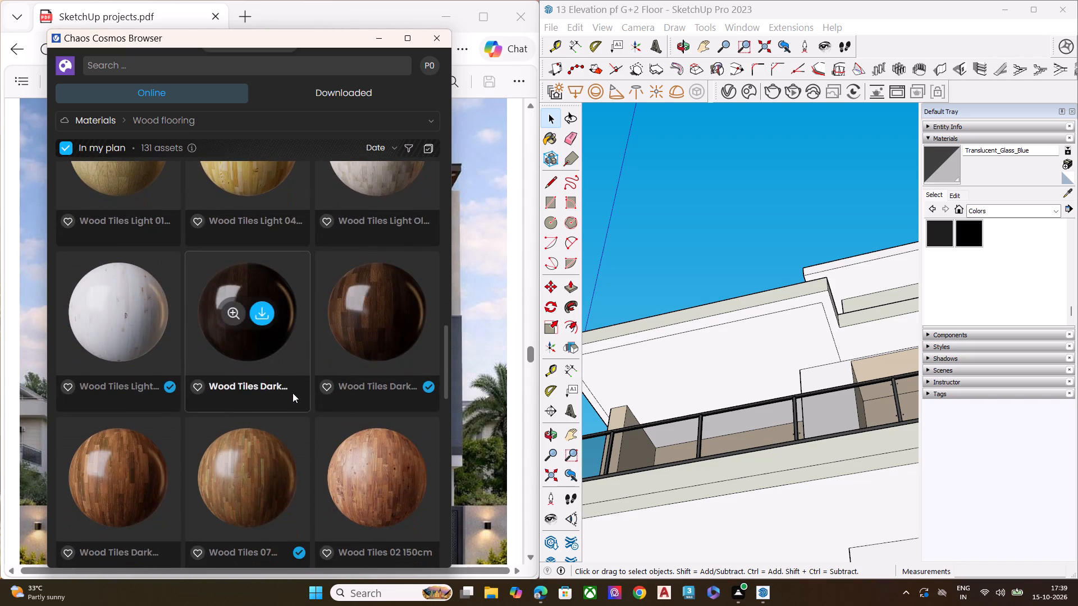
scroll(293, 393, down, 6)
click(119, 325)
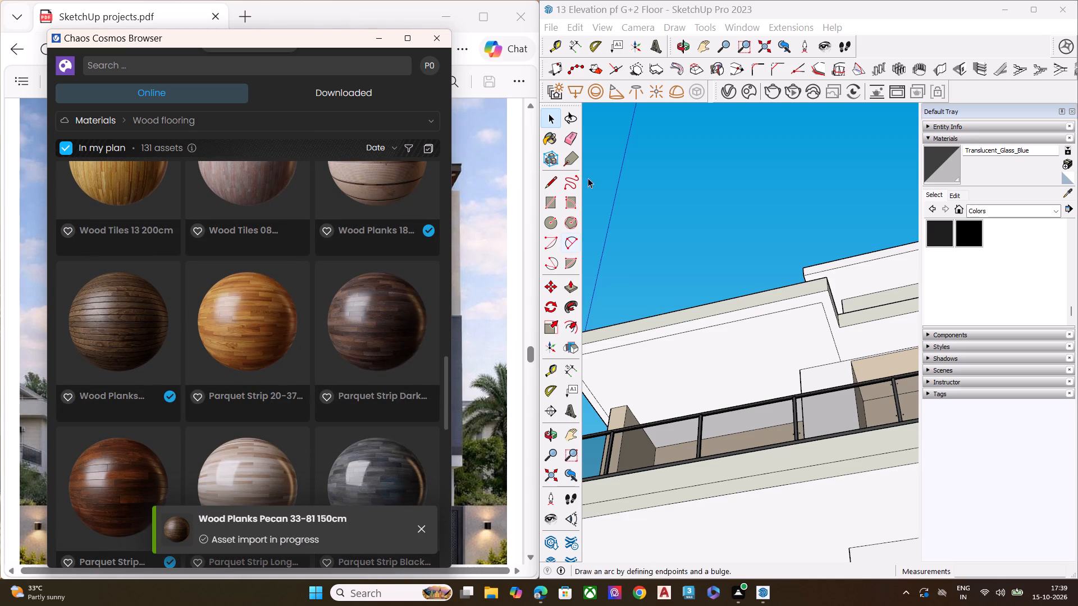
Pick the imported Wood Planks Pecan 33-81 150cm material in the V-Ray Asset Editor and paint the second-floor balcony ceiling with it.
click(726, 96)
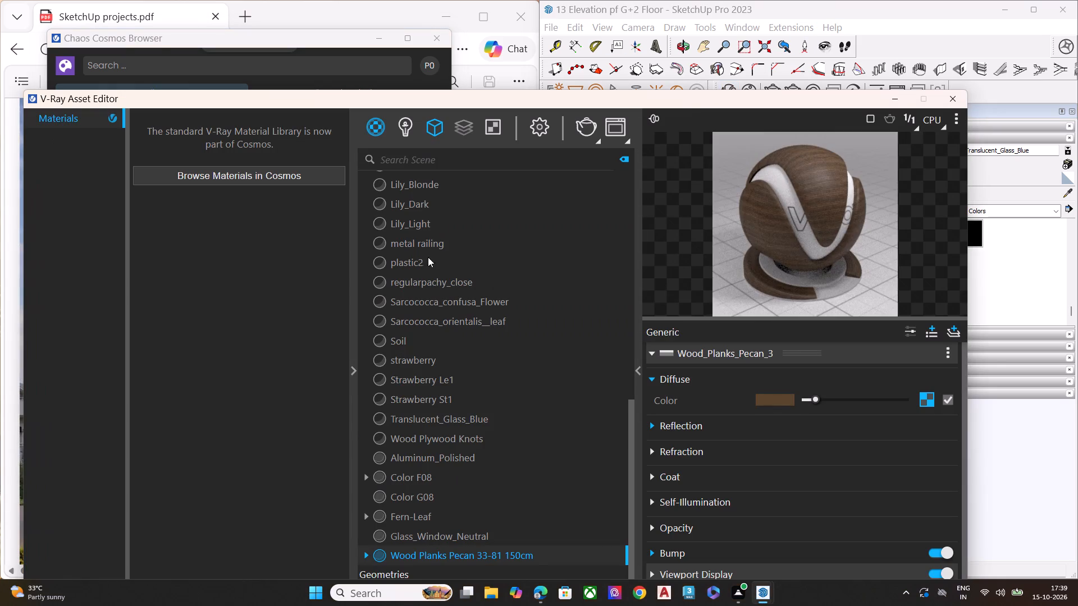
scroll(433, 220, down, 3)
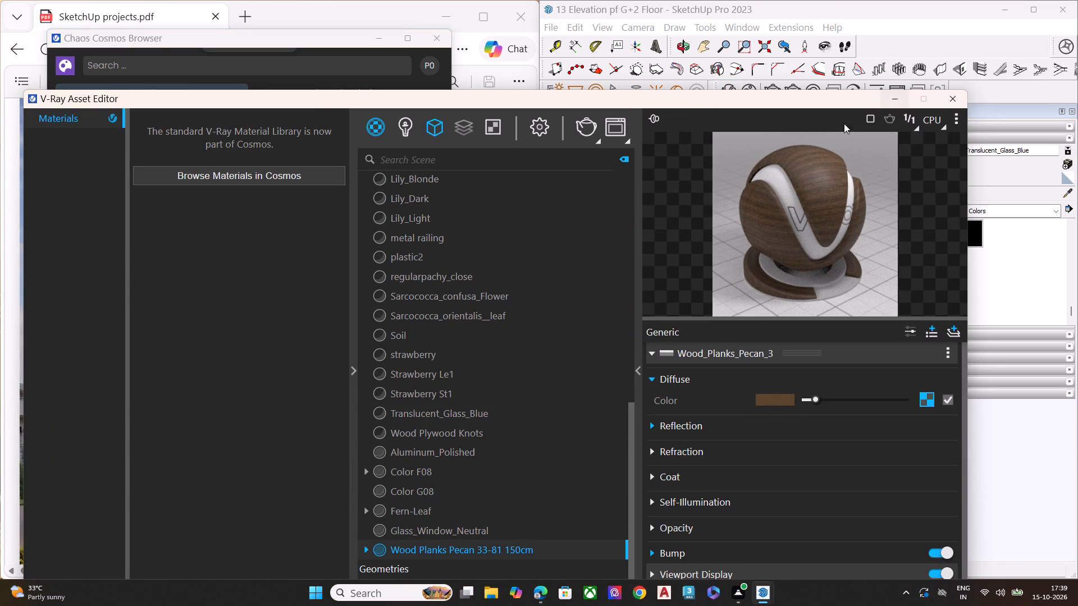
click(480, 549)
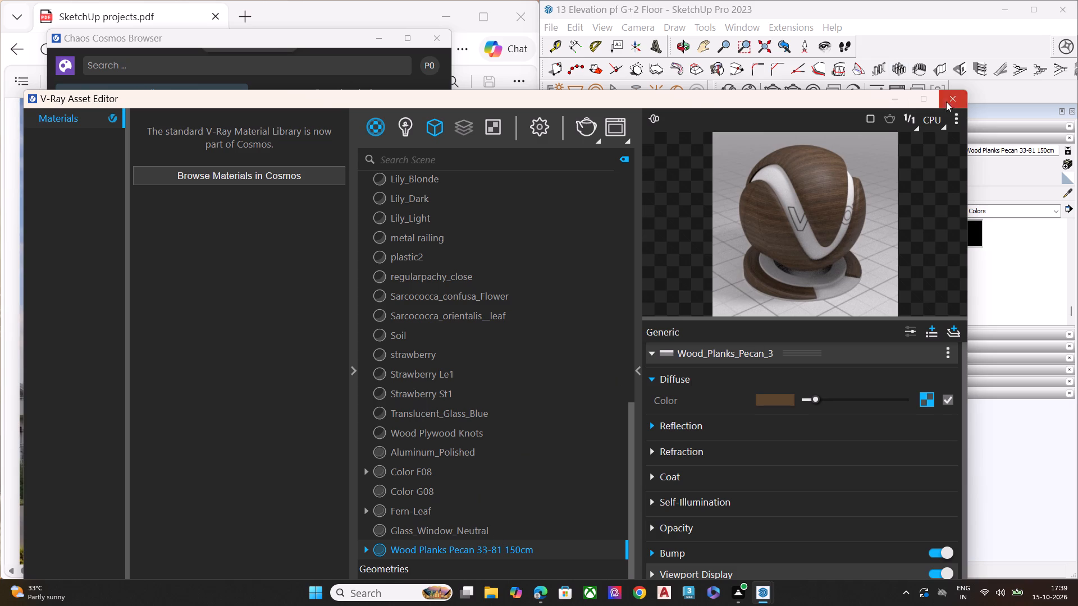
click(954, 101)
click(949, 163)
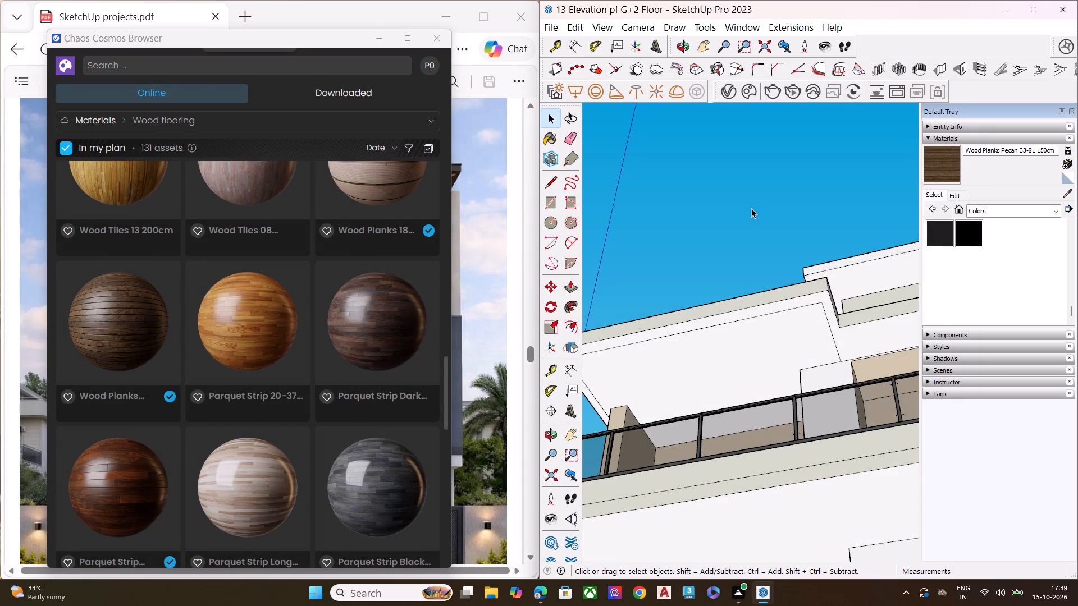
scroll(748, 213, down, 5)
click(940, 167)
click(740, 333)
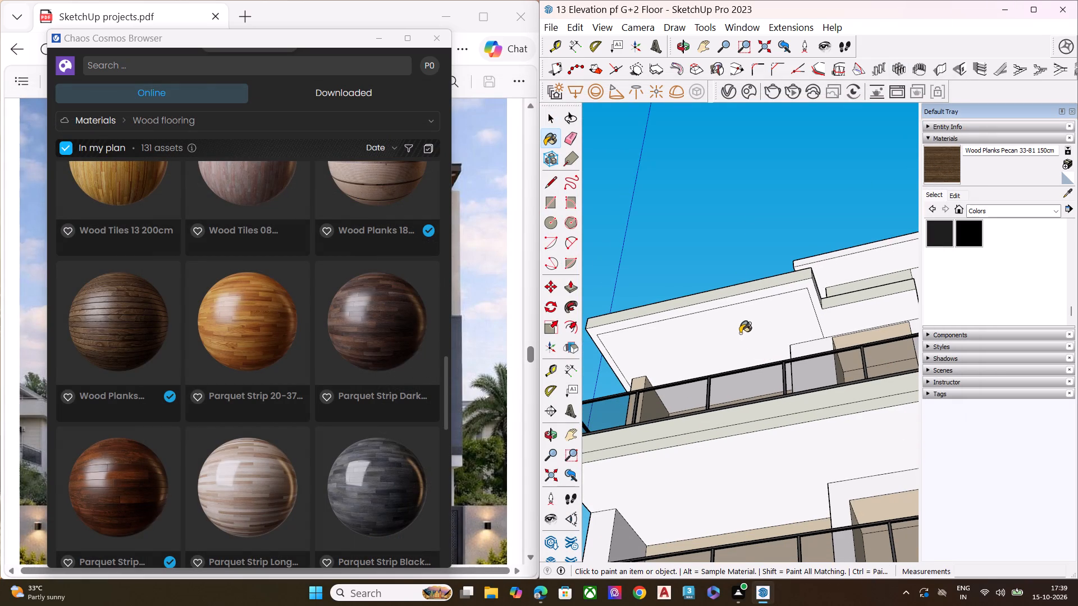
scroll(734, 281, down, 6)
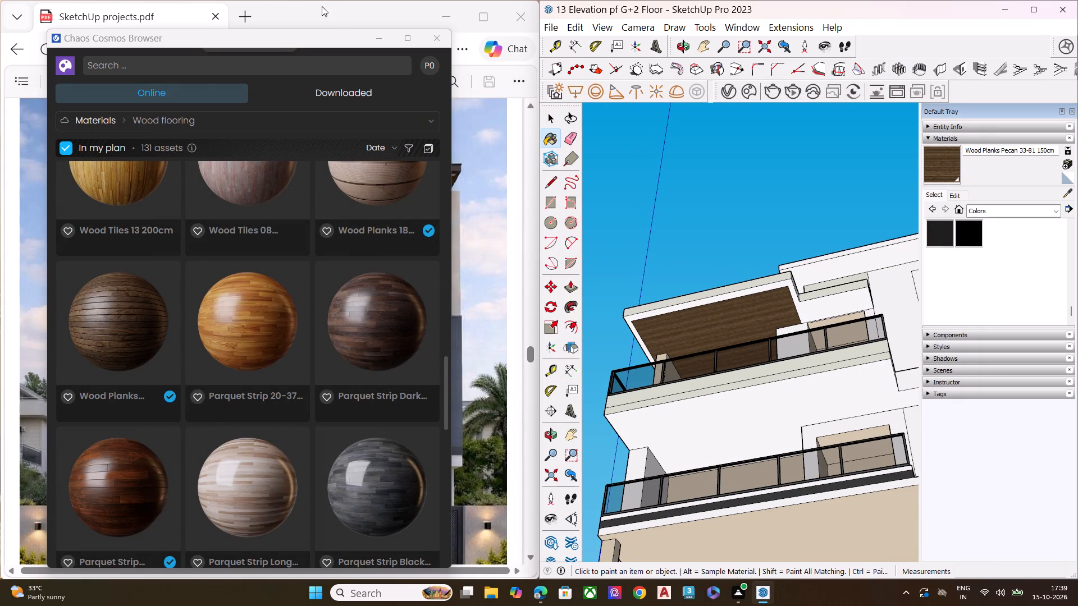
Move the Chaos Cosmos browser window clear of the page 10 elevation reference.
drag(341, 43, 246, 517)
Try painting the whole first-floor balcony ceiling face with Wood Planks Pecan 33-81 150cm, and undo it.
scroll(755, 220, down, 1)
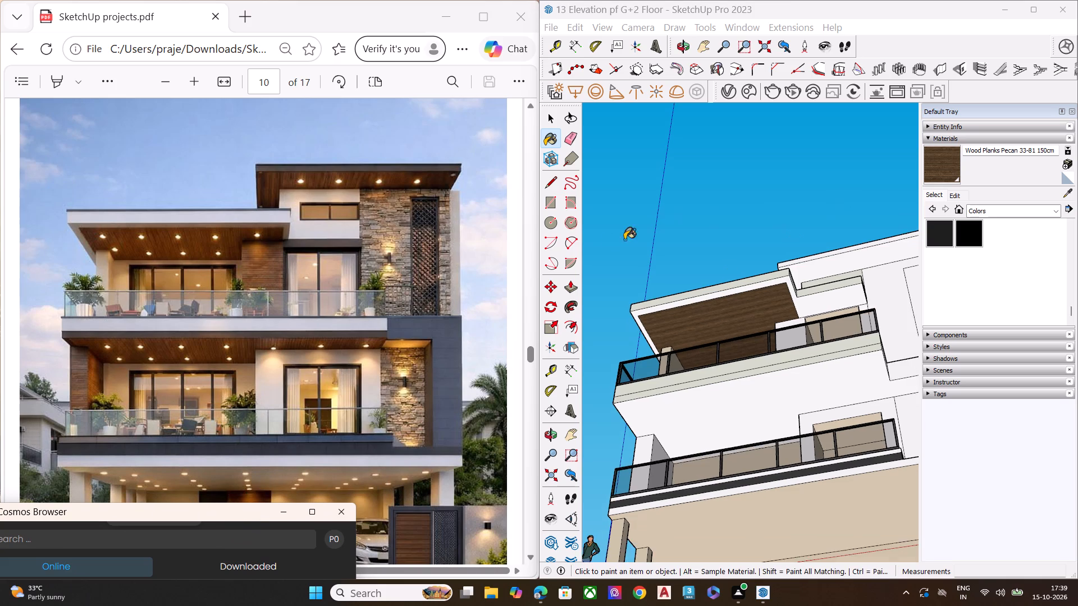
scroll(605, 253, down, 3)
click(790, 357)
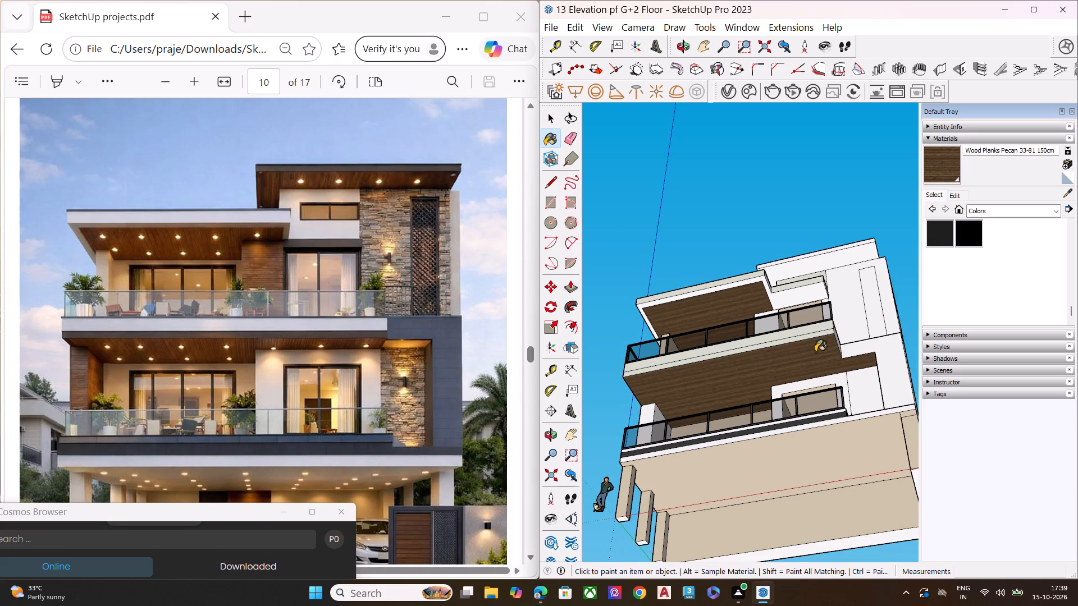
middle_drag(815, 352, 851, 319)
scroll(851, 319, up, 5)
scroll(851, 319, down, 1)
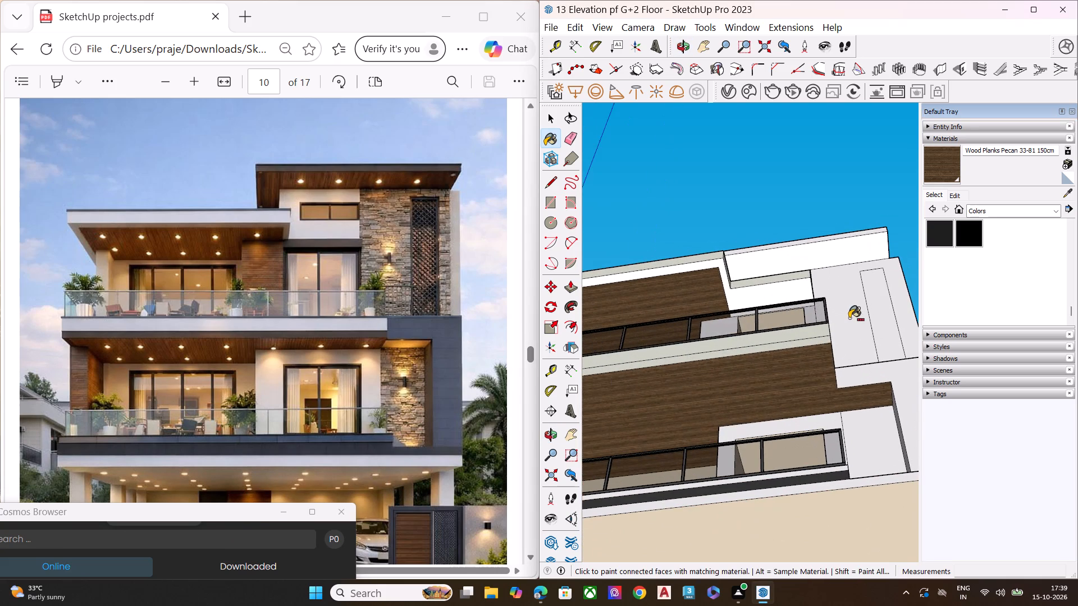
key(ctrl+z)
Draw a line about 3' 1" long across the first-floor balcony ceiling from the side block's corner to the wall edge, splitting off the side strip.
key(space)
text(l)
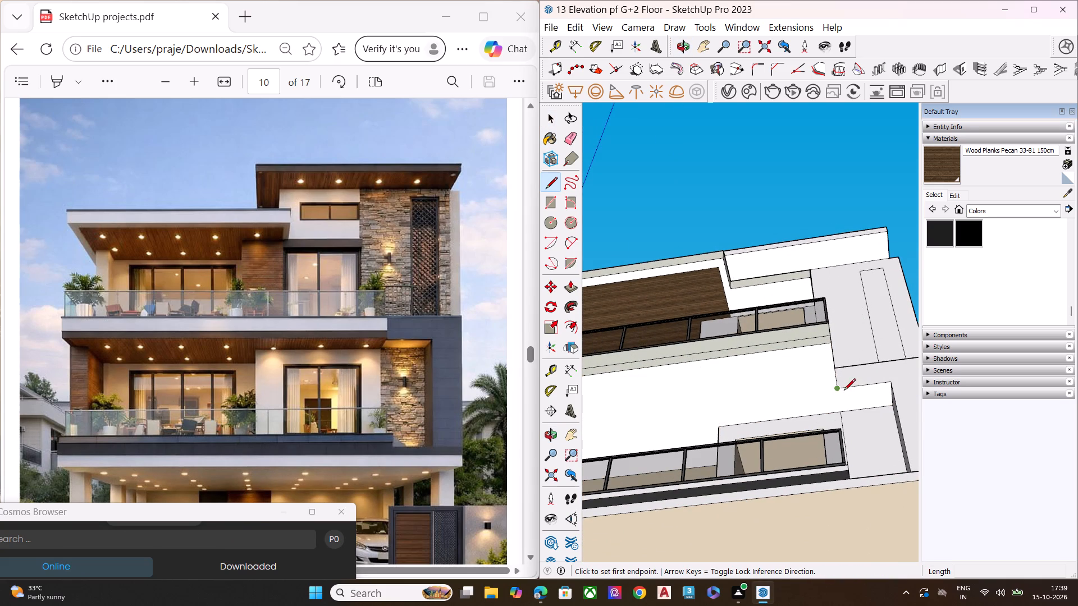
middle_drag(843, 391, 846, 333)
scroll(847, 346, up, 6)
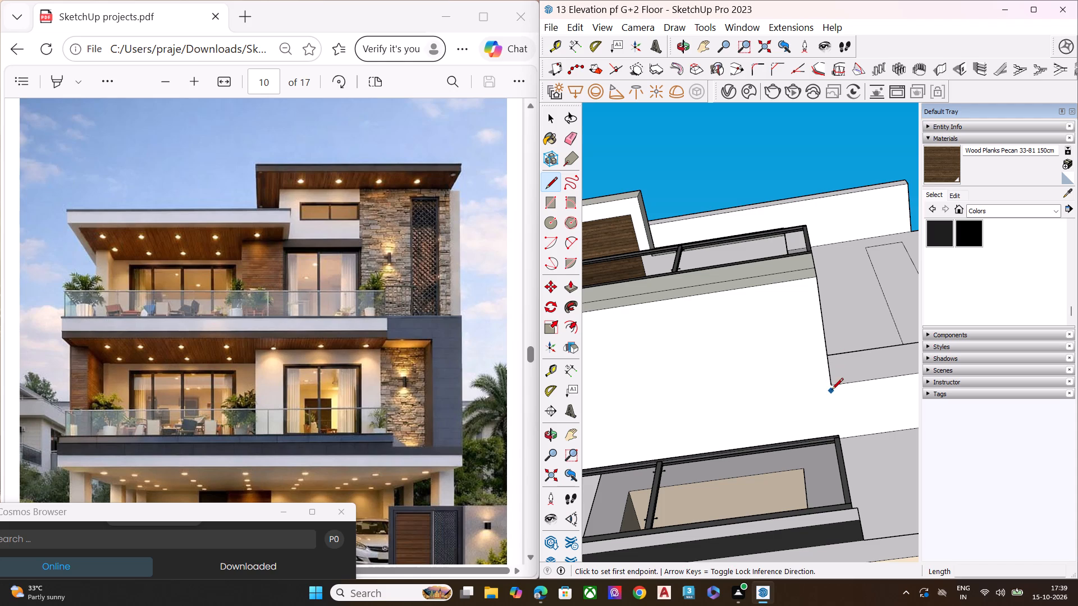
click(832, 391)
scroll(838, 387, up, 1)
scroll(838, 387, down, 1)
scroll(838, 387, up, 6)
key(space)
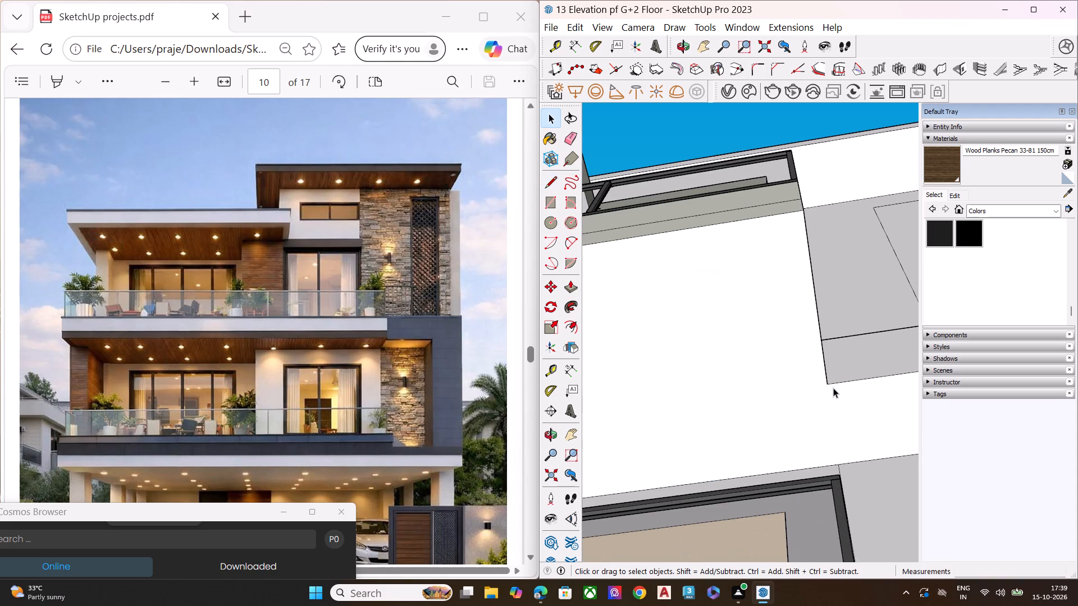
key(l)
click(827, 385)
scroll(801, 389, down, 12)
middle_drag(817, 397, 807, 472)
scroll(814, 457, up, 5)
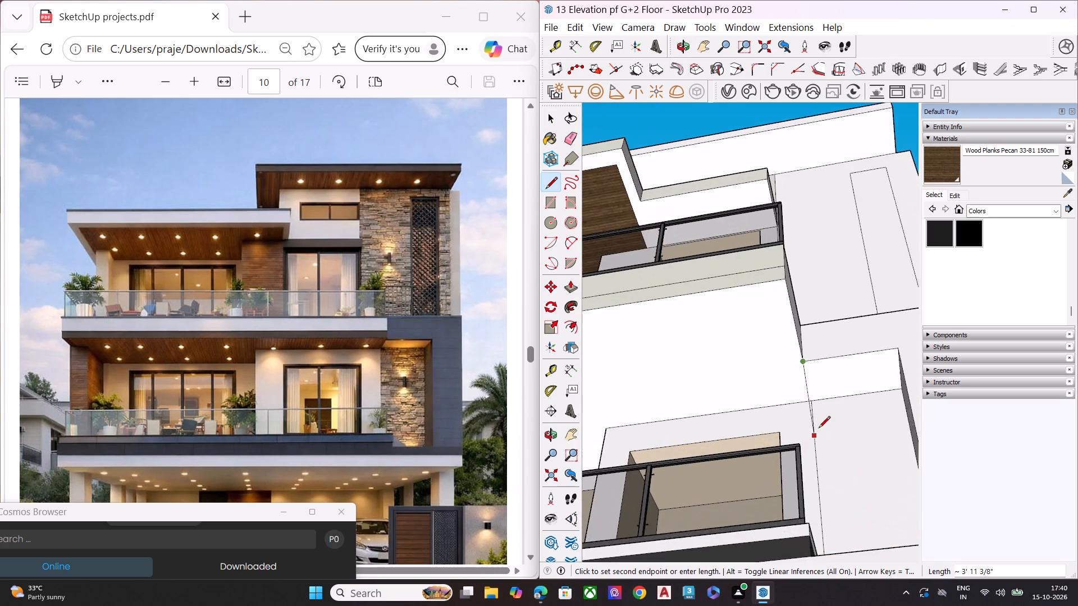
scroll(819, 429, up, 3)
scroll(808, 396, down, 2)
scroll(808, 396, up, 1)
scroll(808, 396, down, 1)
scroll(808, 396, up, 3)
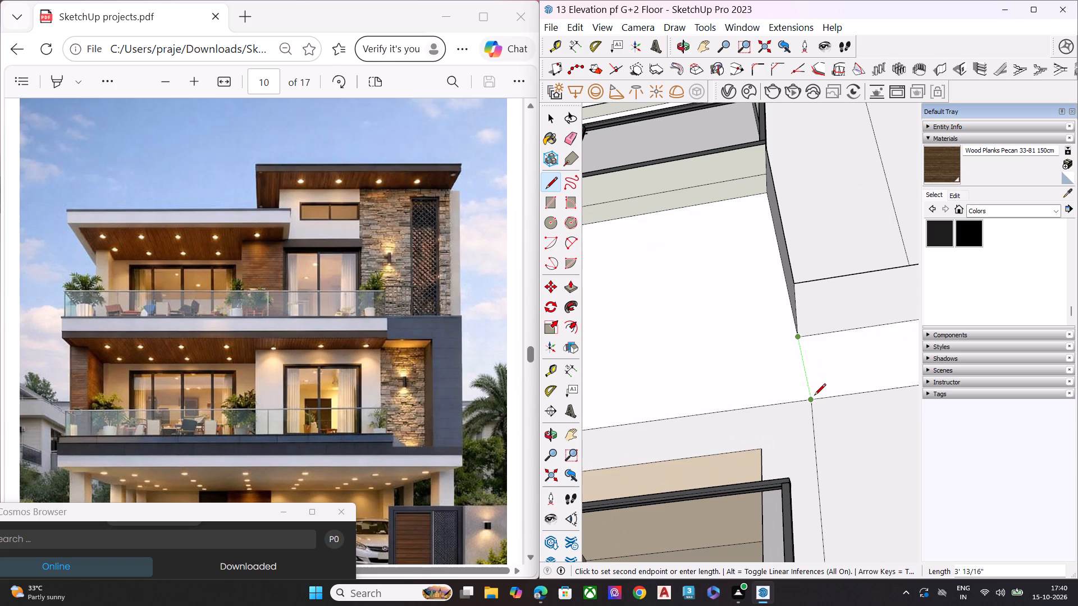
click(812, 398)
scroll(820, 333, down, 3)
key(space)
Paint the main part of the divided first-floor balcony ceiling with Wood Planks Pecan 33-81 150cm.
click(946, 165)
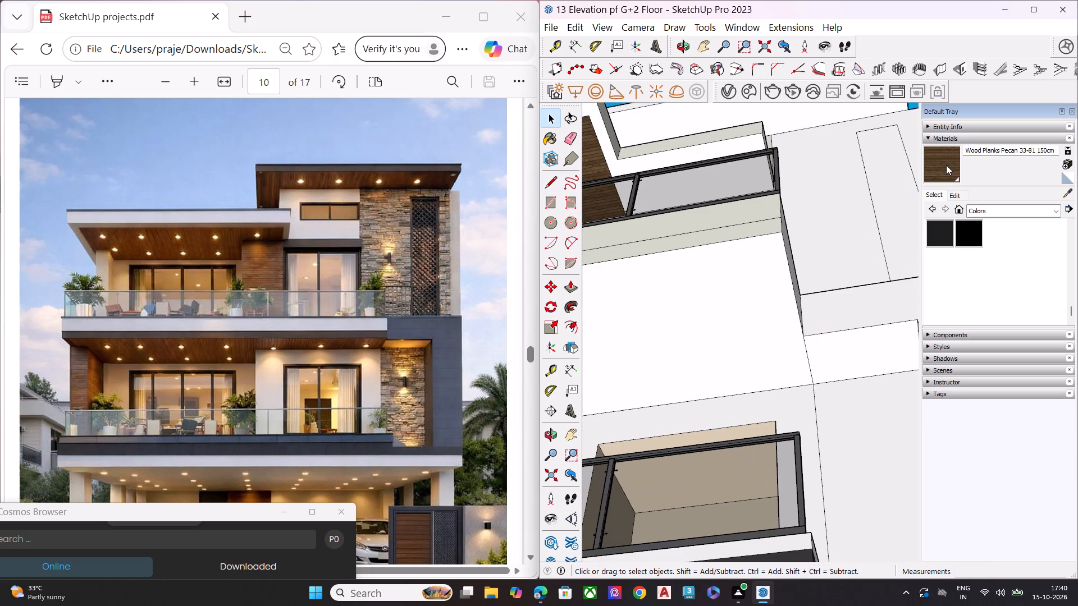
click(693, 330)
scroll(835, 280, down, 2)
scroll(856, 280, up, 1)
scroll(858, 281, down, 6)
Paint the underside of the topmost roof slab with Wood Planks Pecan 33-81 150cm.
middle_drag(753, 297, 852, 287)
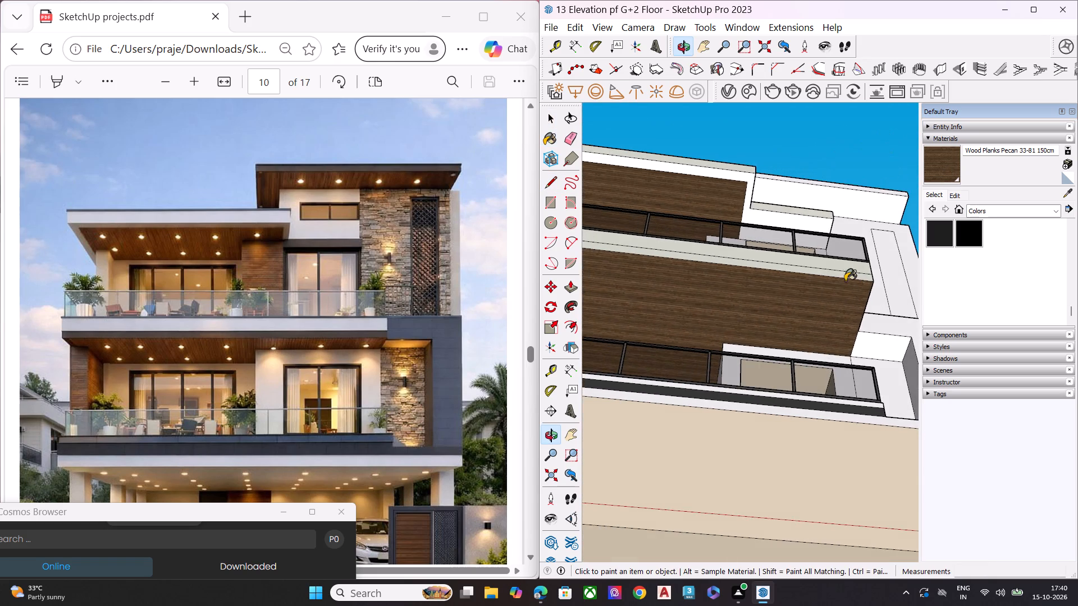
scroll(841, 278, down, 2)
scroll(849, 278, up, 1)
scroll(857, 283, down, 5)
middle_drag(661, 286, 724, 236)
scroll(724, 236, up, 1)
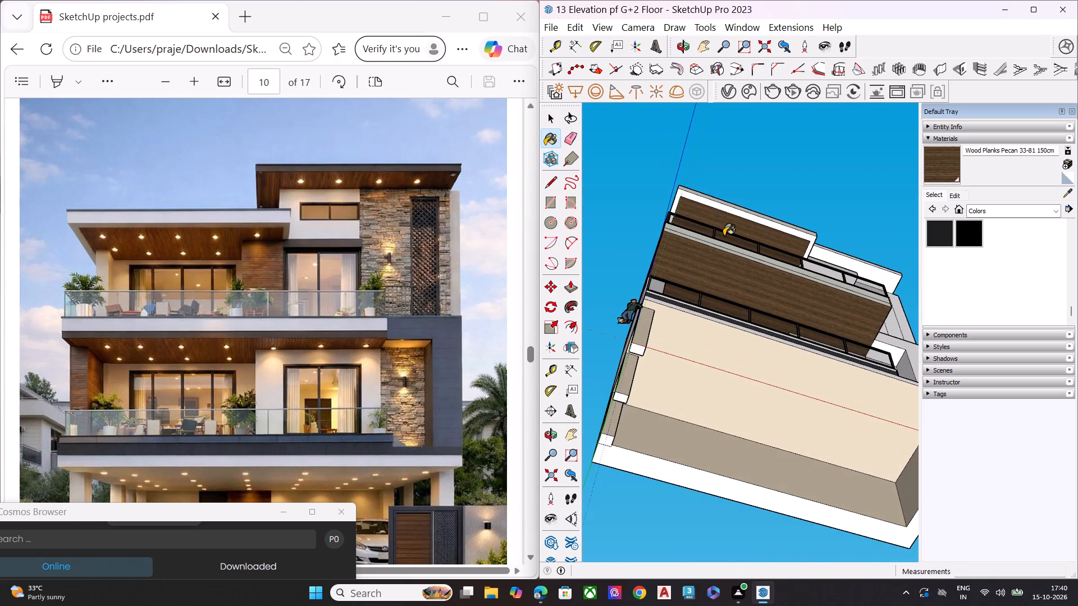
scroll(724, 236, up, 1)
scroll(724, 236, down, 2)
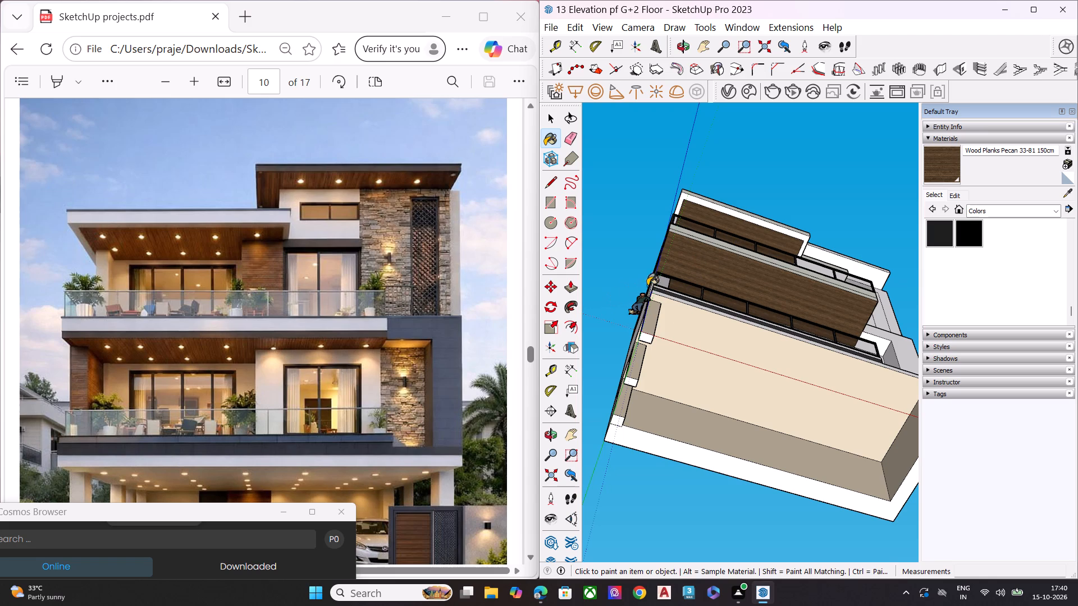
middle_drag(831, 237, 761, 314)
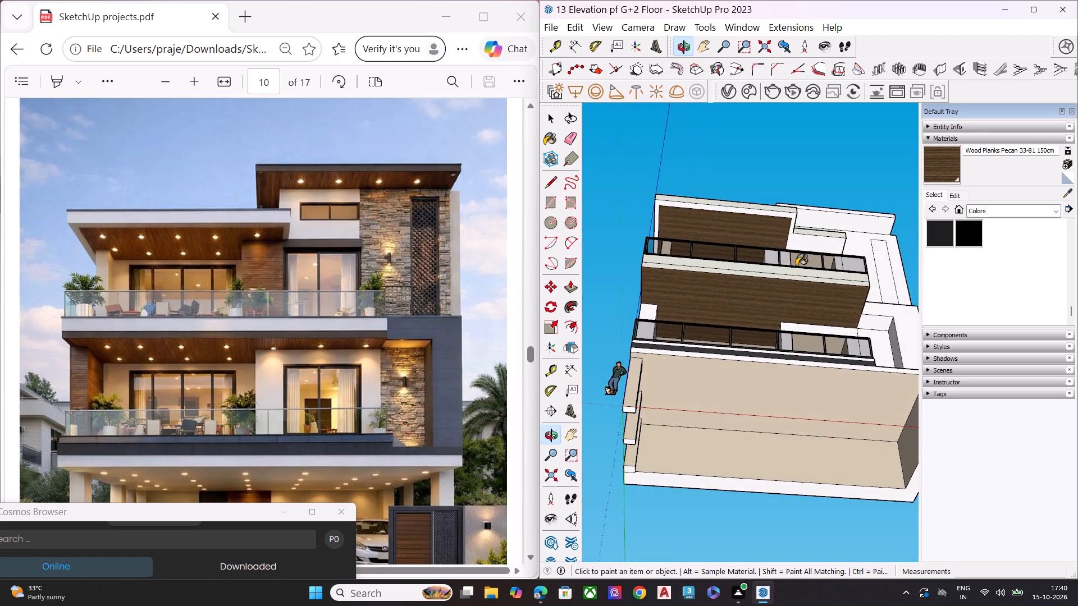
scroll(797, 266, down, 5)
scroll(861, 192, up, 6)
scroll(845, 199, down, 1)
scroll(837, 201, up, 2)
scroll(797, 239, up, 9)
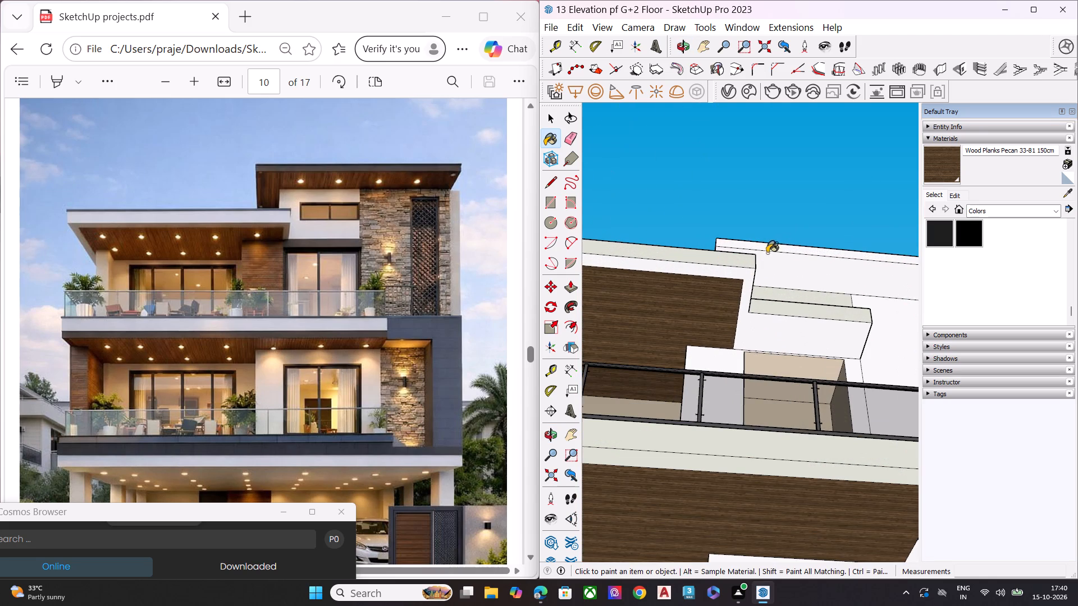
middle_drag(773, 251, 672, 323)
click(761, 258)
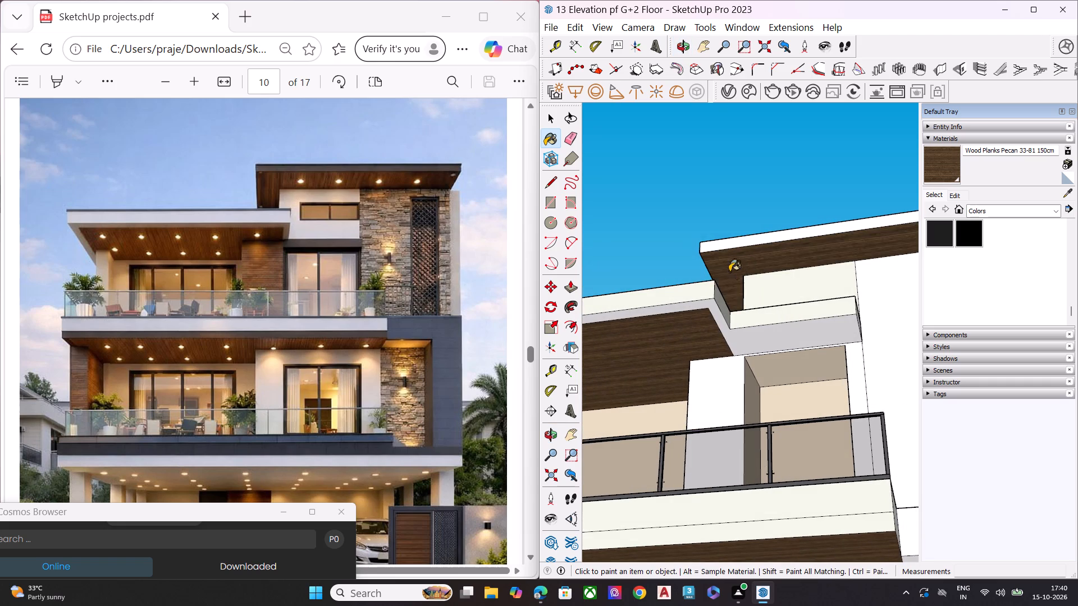
scroll(719, 264, down, 6)
middle_drag(756, 259, 940, 363)
key(space)
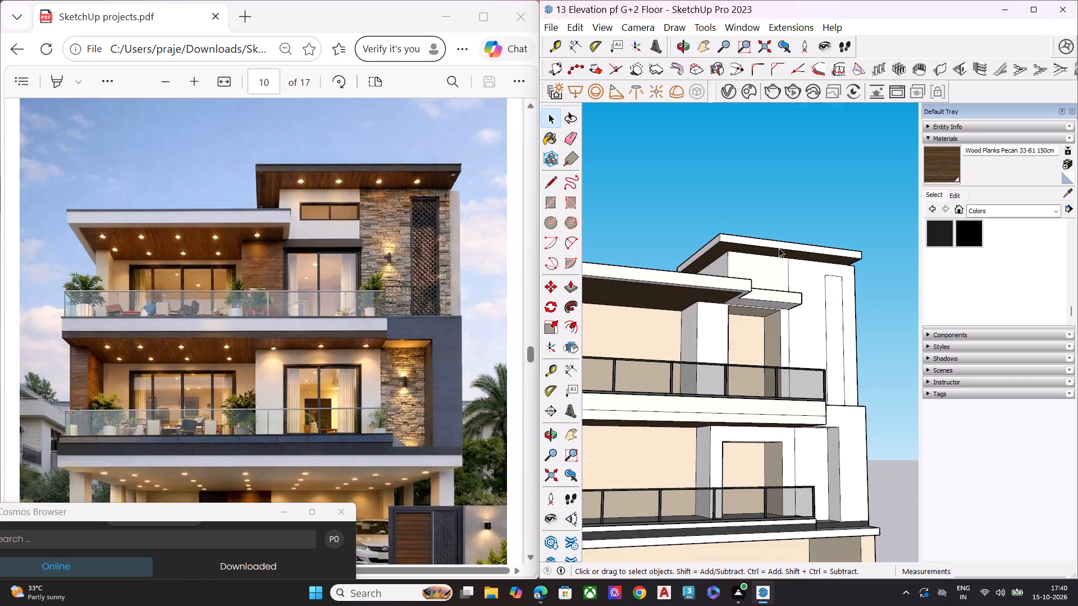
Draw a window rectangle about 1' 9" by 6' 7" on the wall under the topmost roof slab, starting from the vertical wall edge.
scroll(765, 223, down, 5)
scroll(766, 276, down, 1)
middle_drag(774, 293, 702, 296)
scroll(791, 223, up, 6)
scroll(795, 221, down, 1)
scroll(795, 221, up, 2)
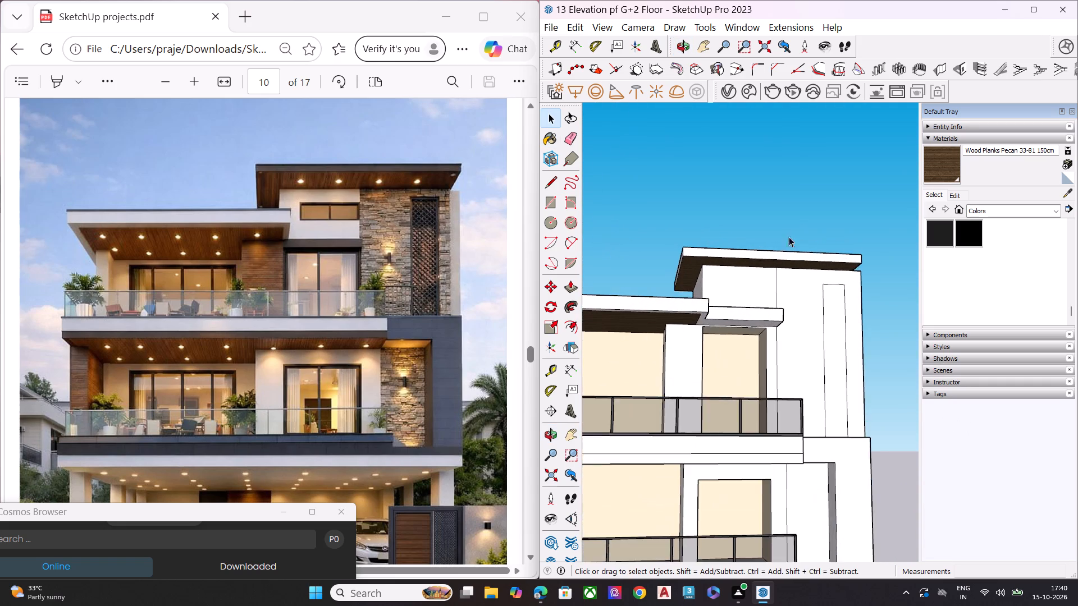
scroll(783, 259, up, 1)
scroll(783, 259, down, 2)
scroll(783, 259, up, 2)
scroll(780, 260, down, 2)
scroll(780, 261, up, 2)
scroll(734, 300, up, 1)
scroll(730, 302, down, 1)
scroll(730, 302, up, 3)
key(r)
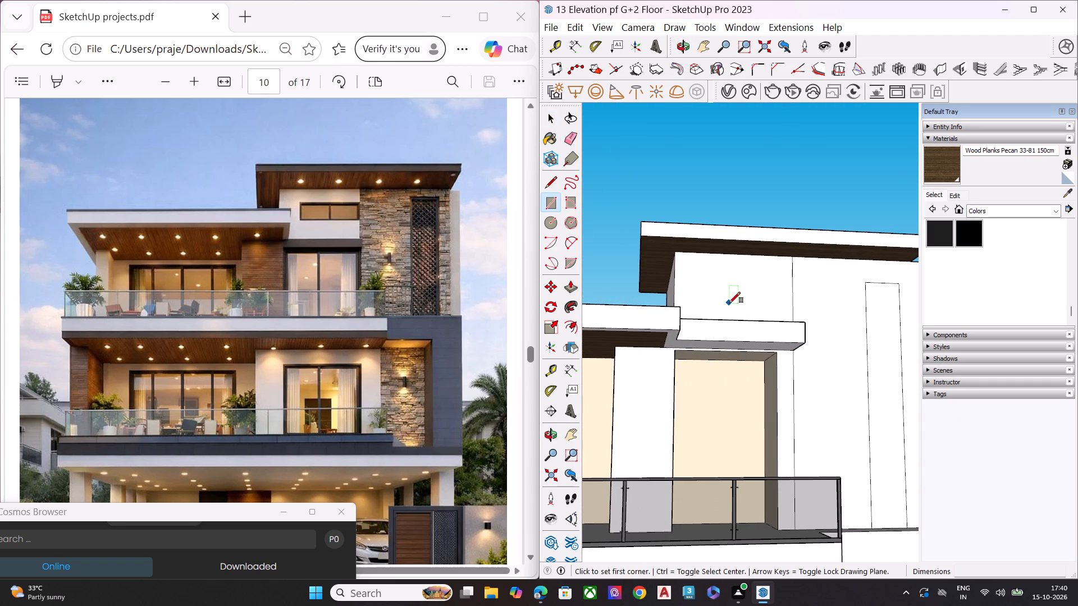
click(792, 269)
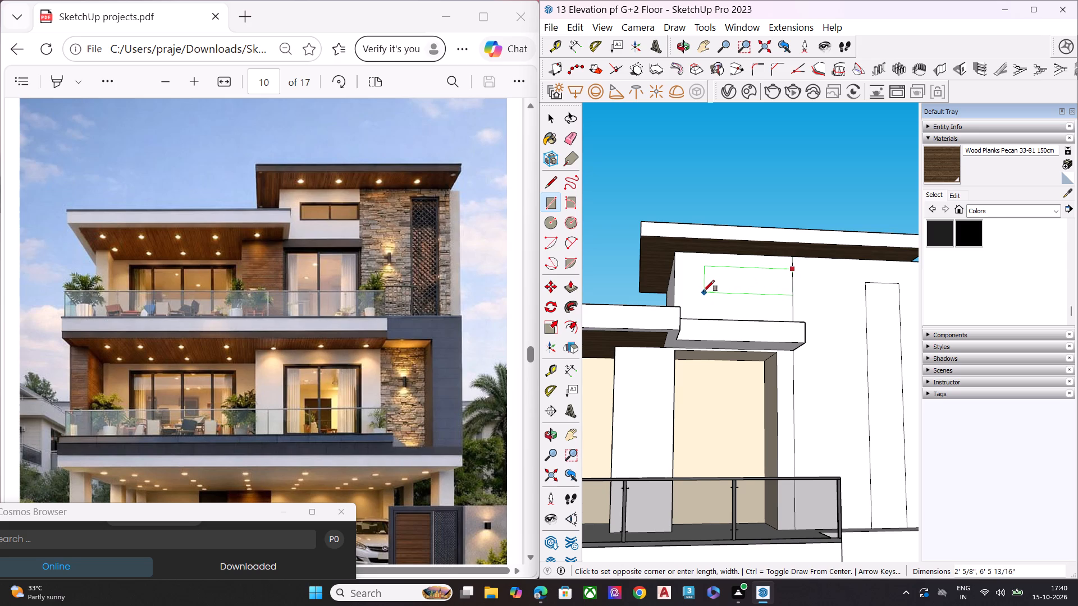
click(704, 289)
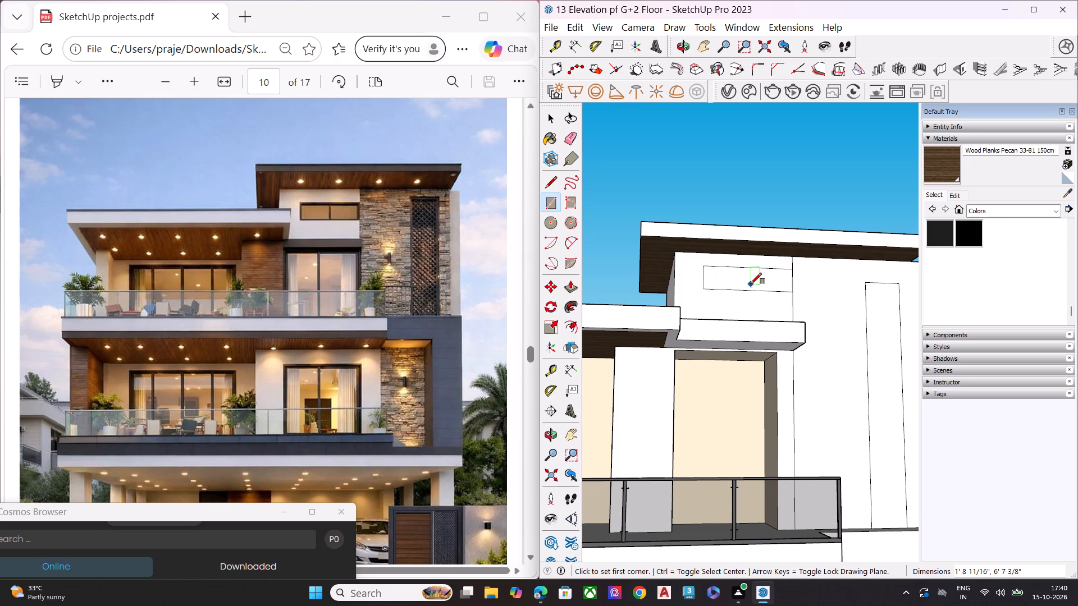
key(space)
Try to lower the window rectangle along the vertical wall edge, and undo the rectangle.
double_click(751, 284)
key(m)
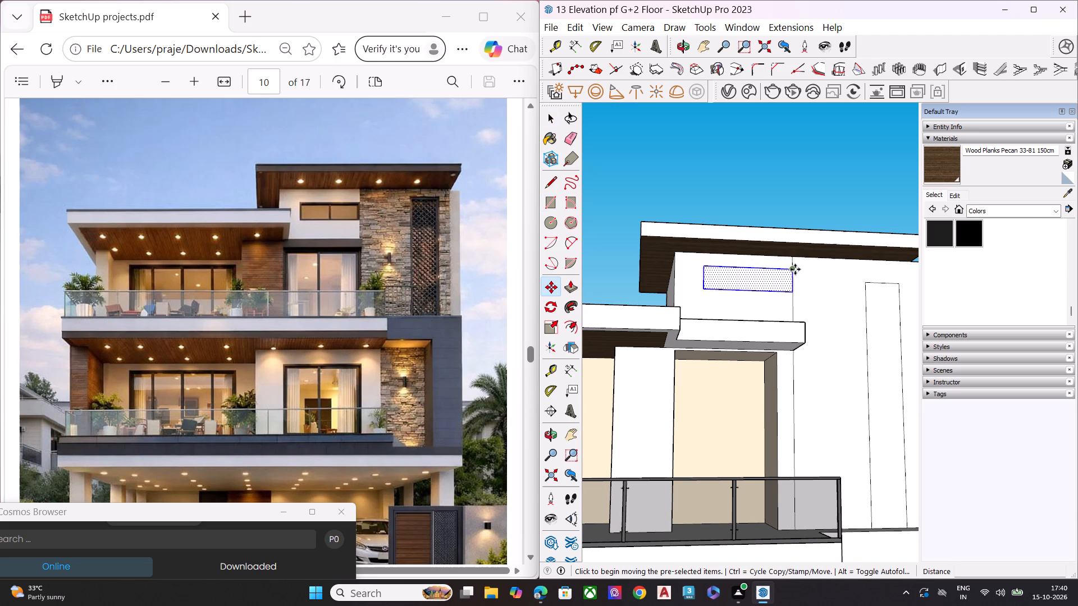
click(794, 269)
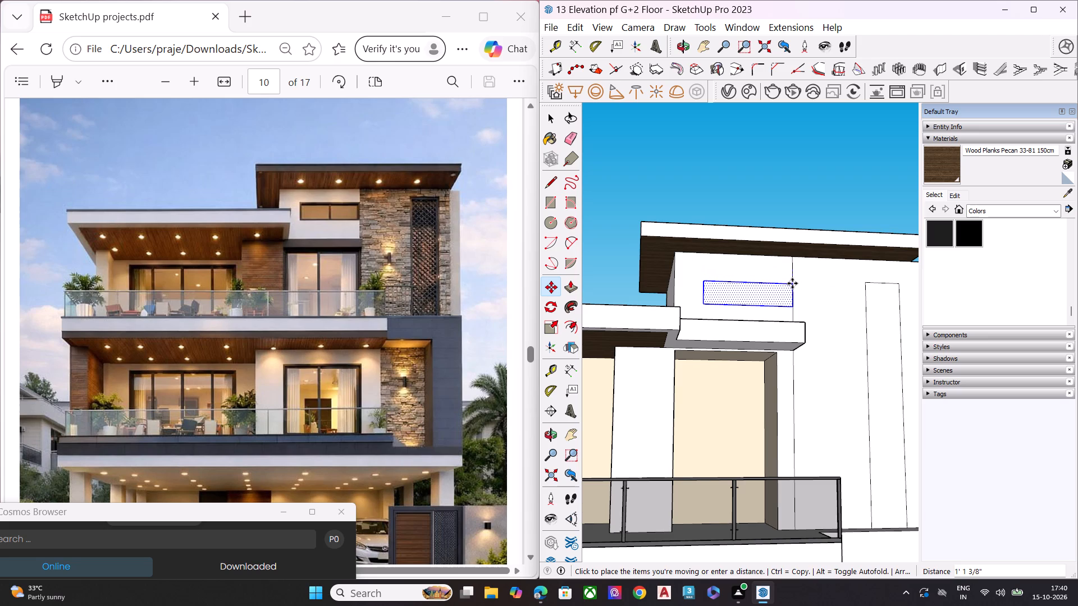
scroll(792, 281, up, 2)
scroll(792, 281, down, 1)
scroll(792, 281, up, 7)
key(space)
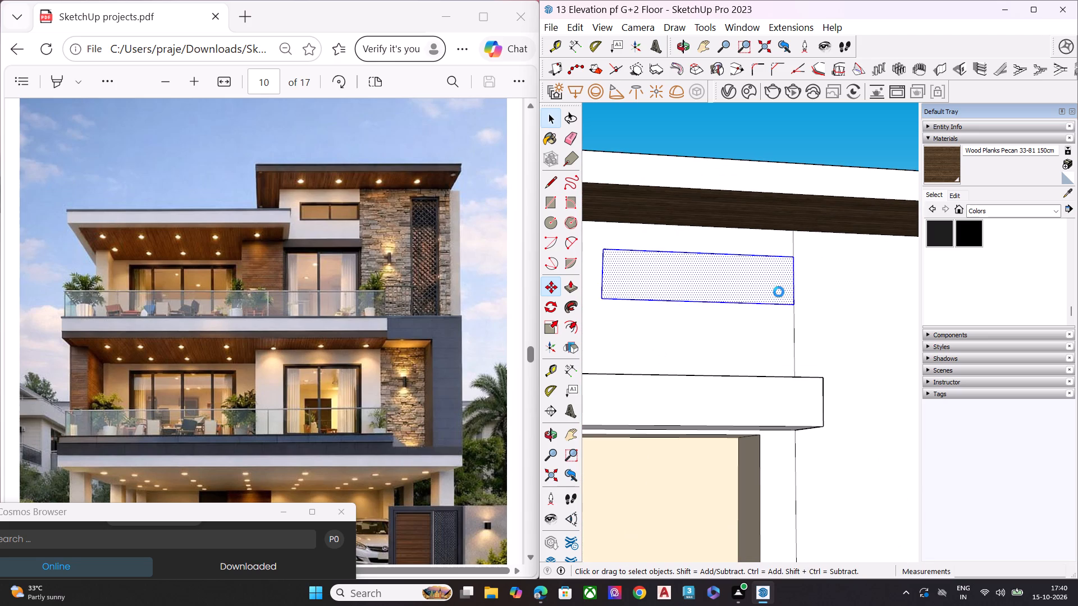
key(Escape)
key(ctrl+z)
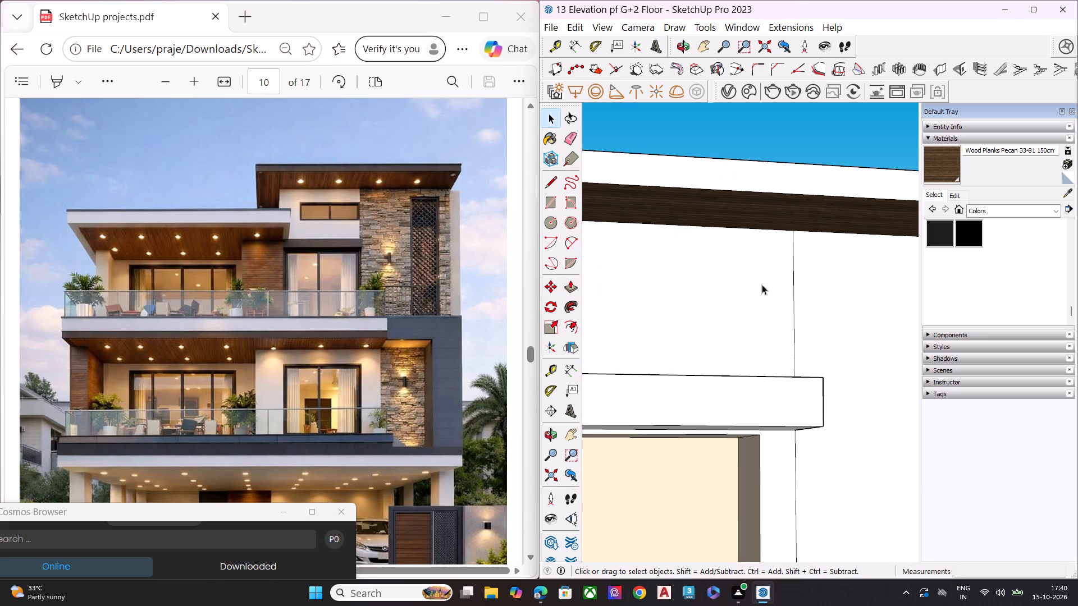
Draw a window rectangle about 1' 8 1/2" by 6' 10" from the vertical wall edge, between the top roof slab and the lower projecting slab.
key(space)
key(r)
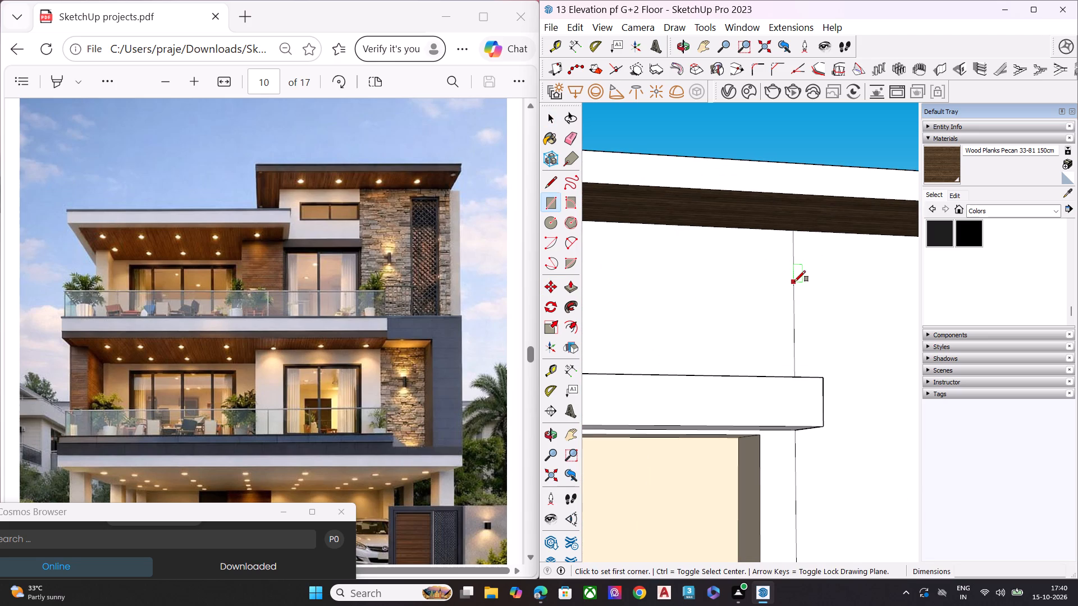
click(794, 282)
scroll(671, 273, down, 7)
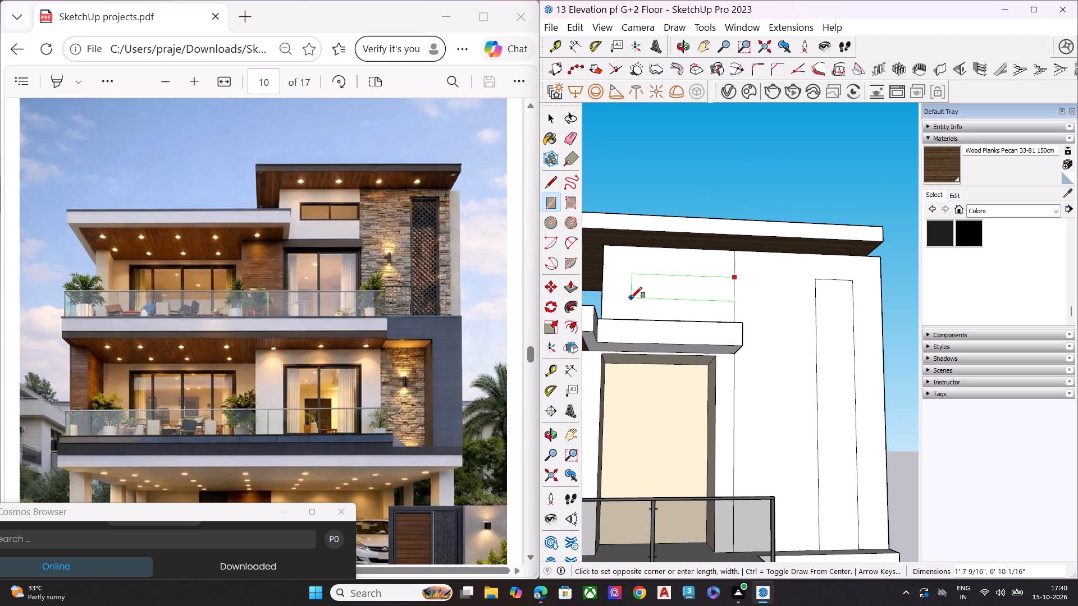
click(631, 299)
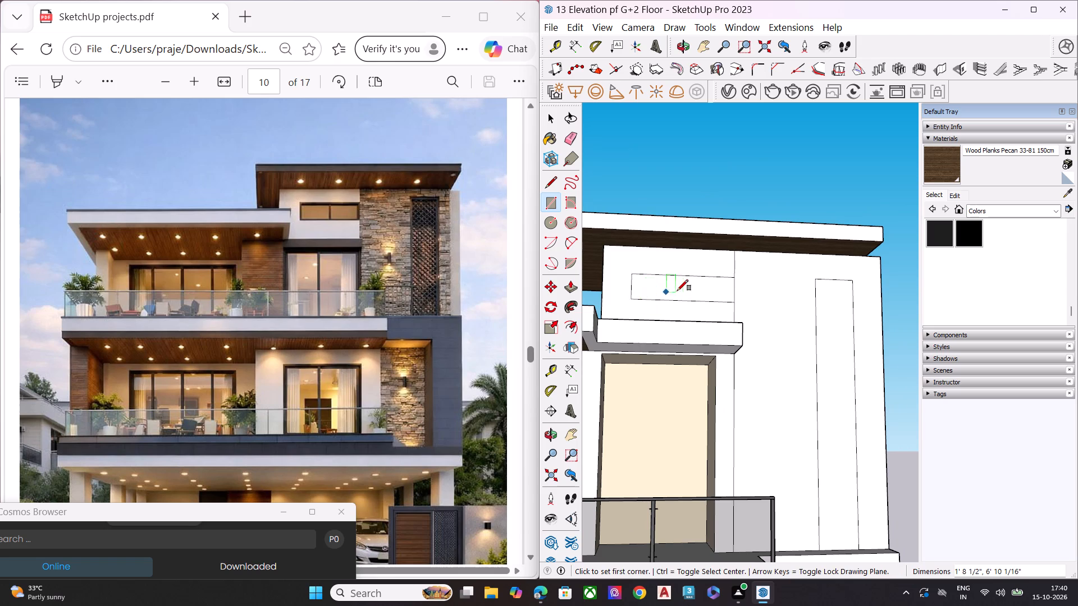
scroll(679, 290, up, 5)
key(space)
Push the window rectangle under the topmost roof slab inward about 2' 5 1/2" to form a recess.
scroll(679, 290, up, 3)
scroll(709, 272, down, 6)
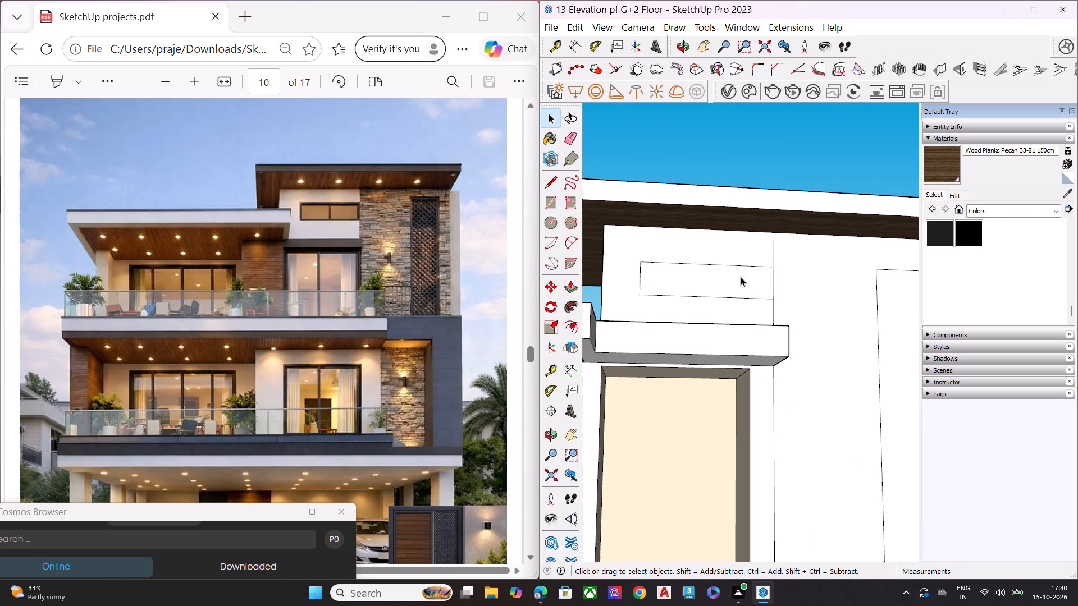
click(710, 276)
key(p)
click(710, 276)
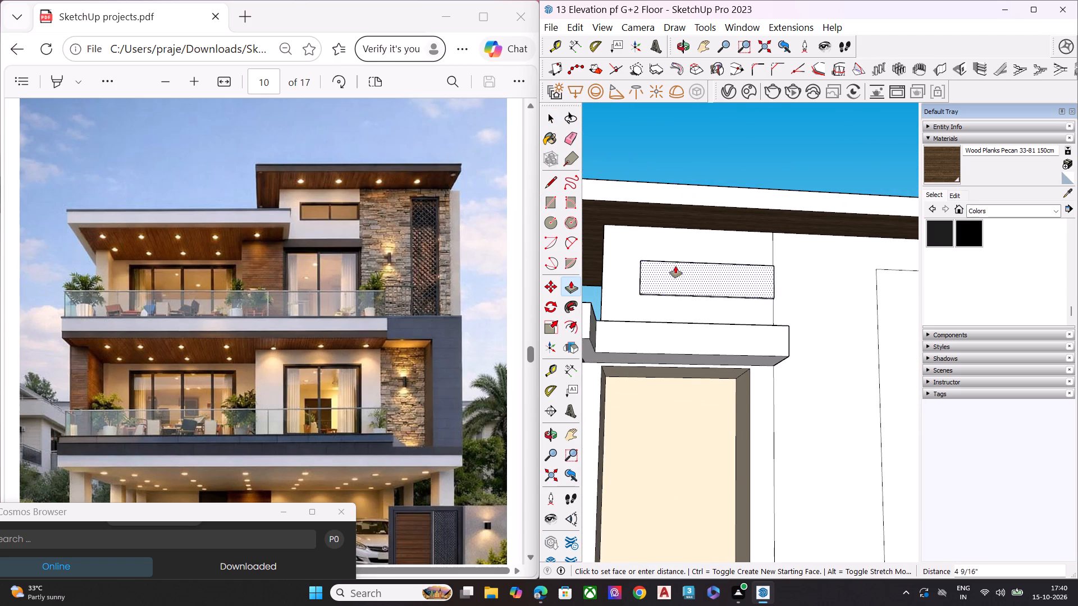
middle_drag(699, 274, 867, 385)
scroll(867, 385, up, 1)
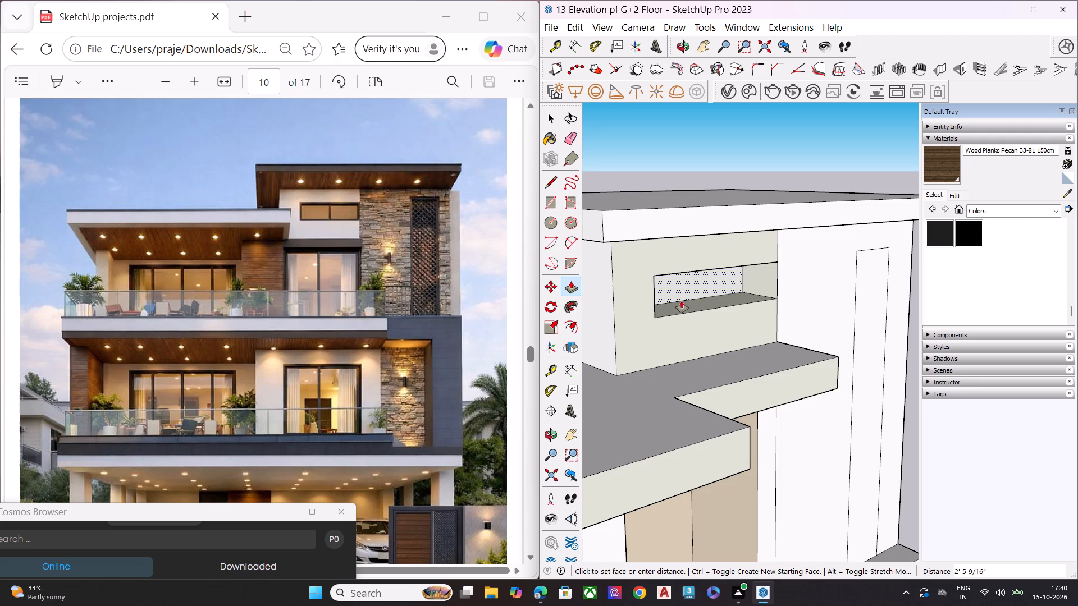
click(680, 300)
key(space)
scroll(728, 272, down, 7)
middle_drag(762, 286, 706, 244)
scroll(714, 254, up, 2)
scroll(753, 223, down, 7)
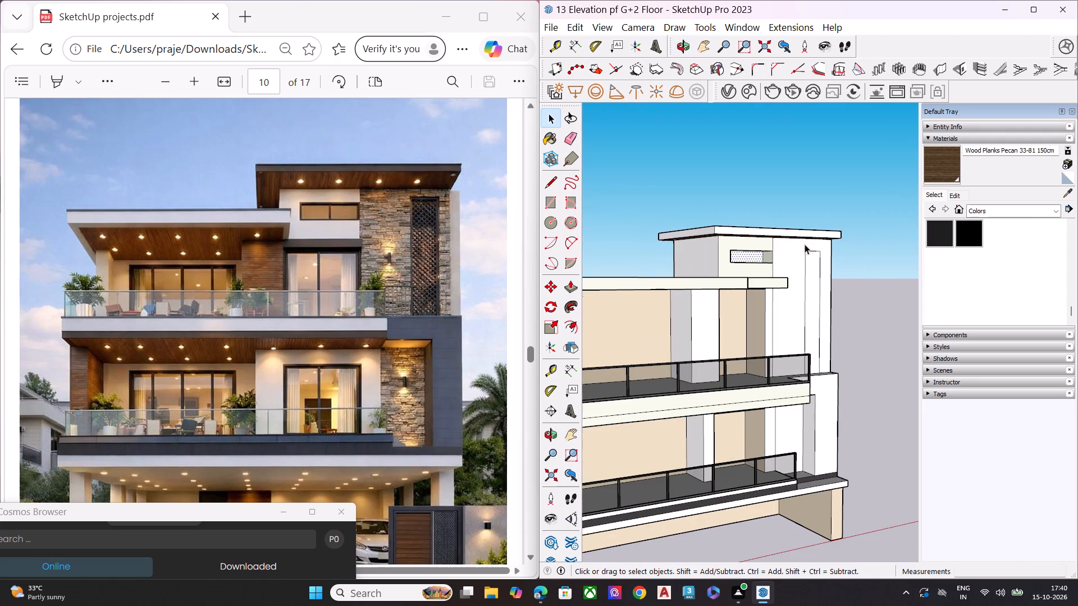
Open the V-Ray Asset Editor and delete the Color M01 material from the scene.
click(726, 91)
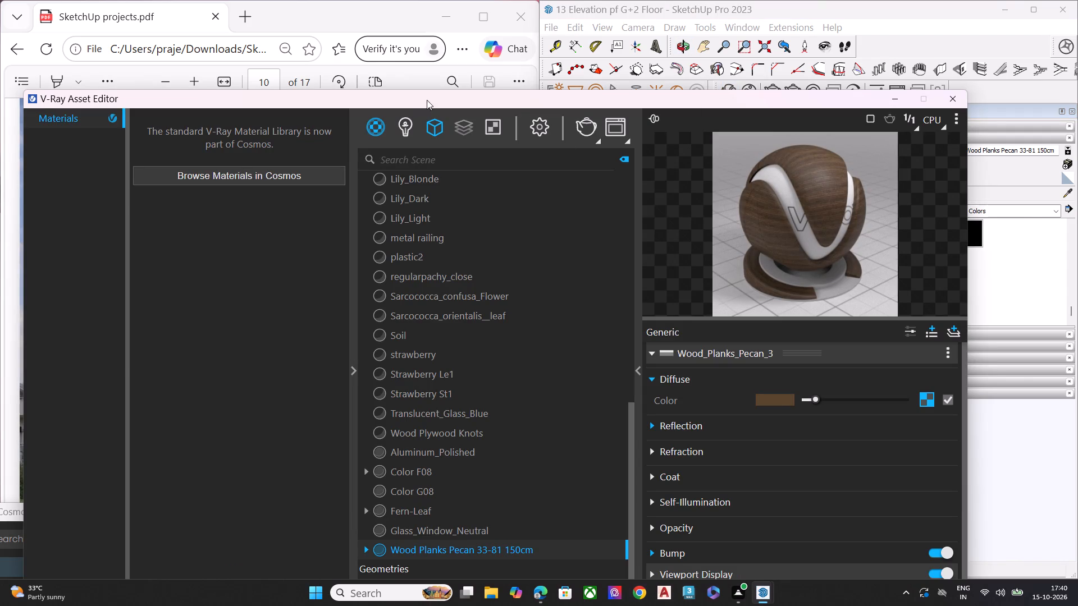
drag(574, 101, 684, 21)
click(69, 518)
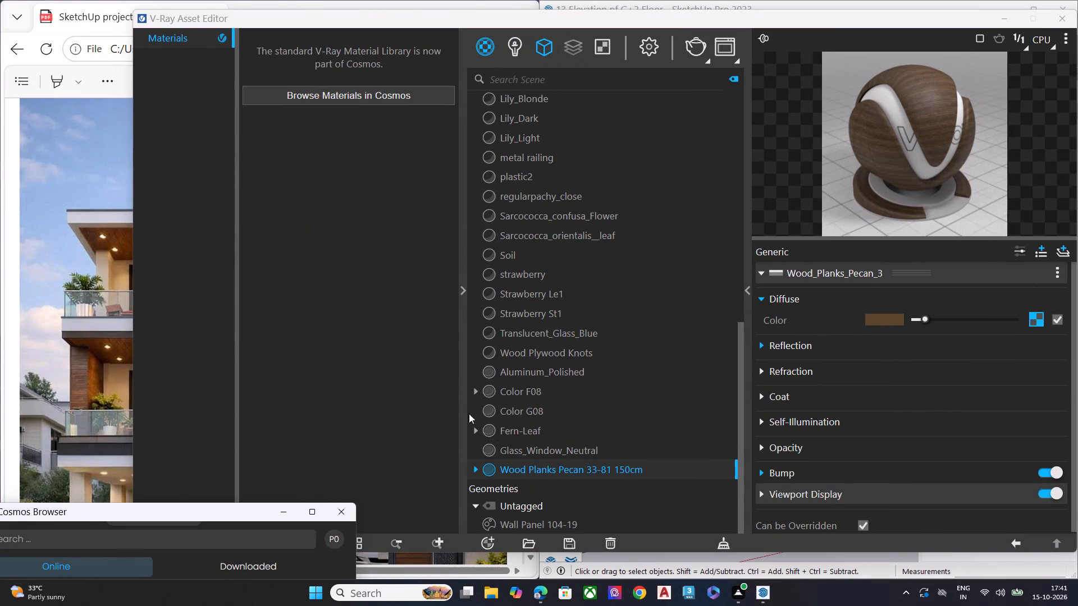
click(536, 452)
scroll(549, 267, up, 7)
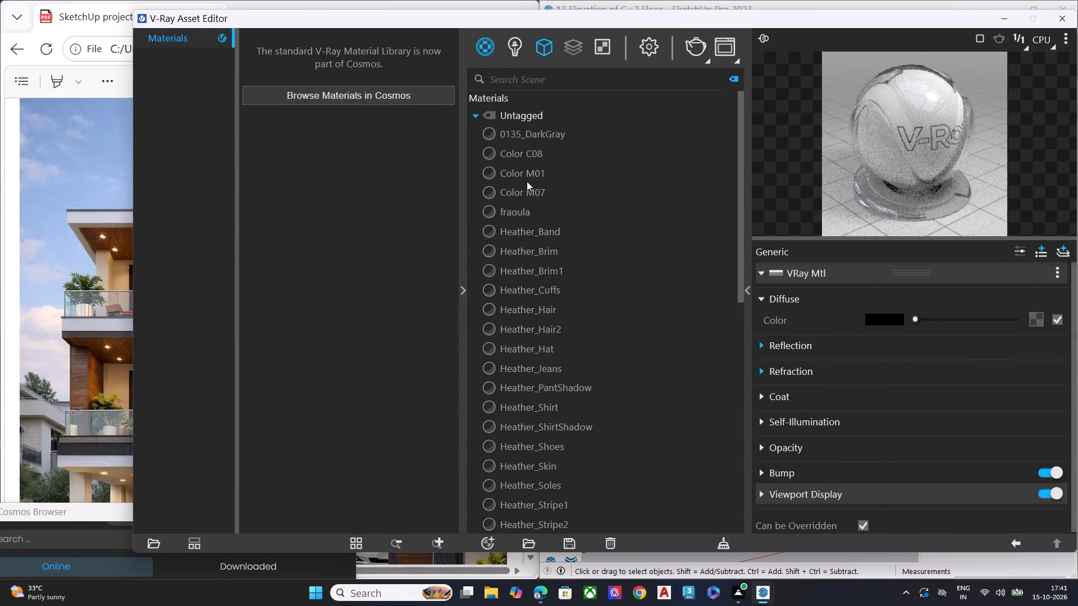
scroll(527, 181, up, 5)
click(523, 168)
click(536, 158)
click(531, 177)
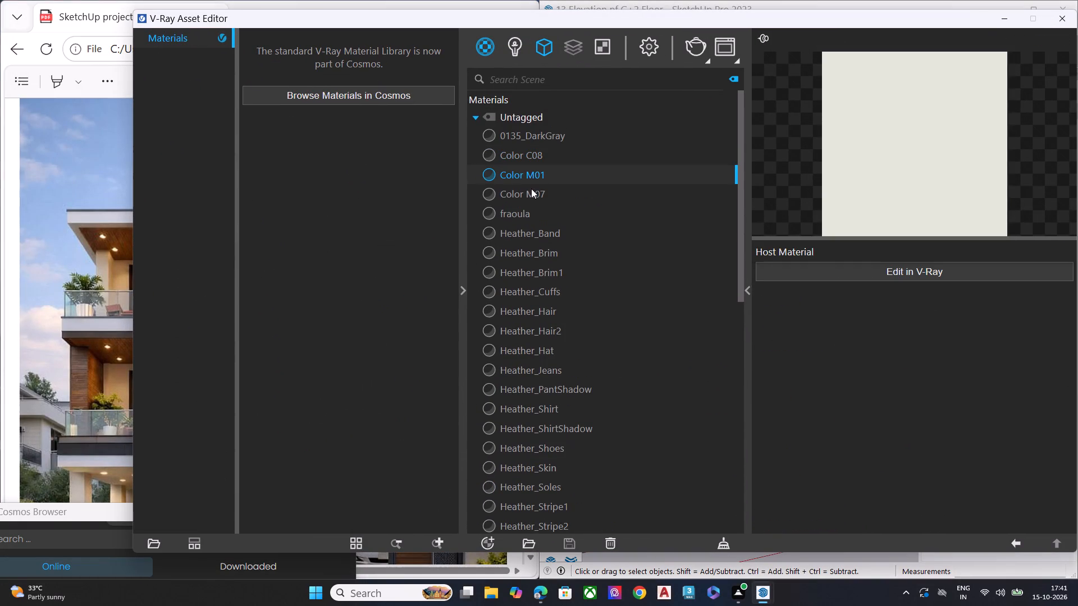
click(531, 189)
click(531, 174)
right_click(531, 174)
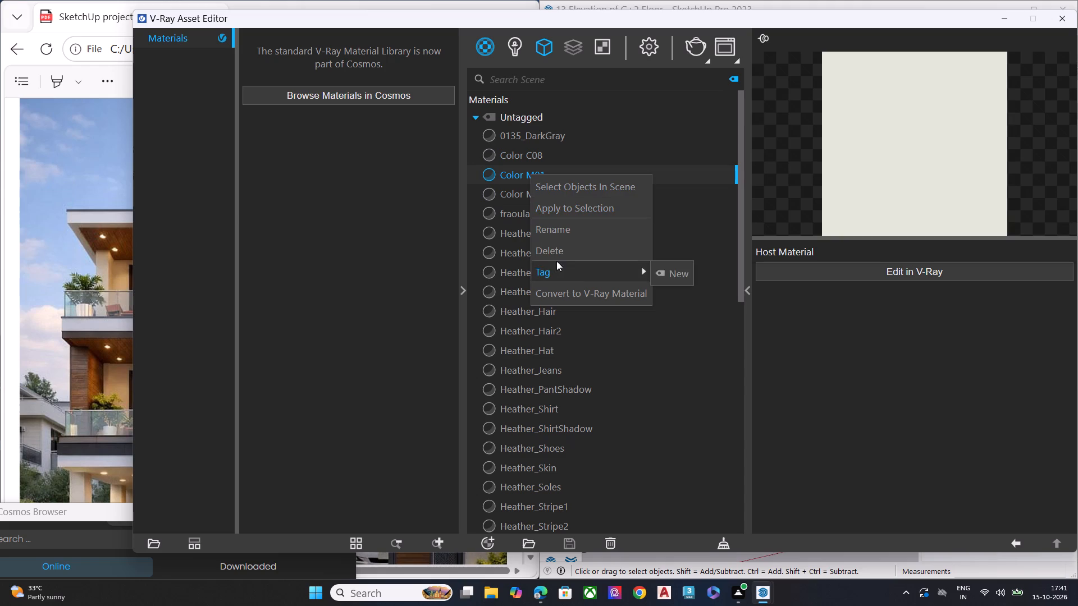
click(561, 246)
click(576, 292)
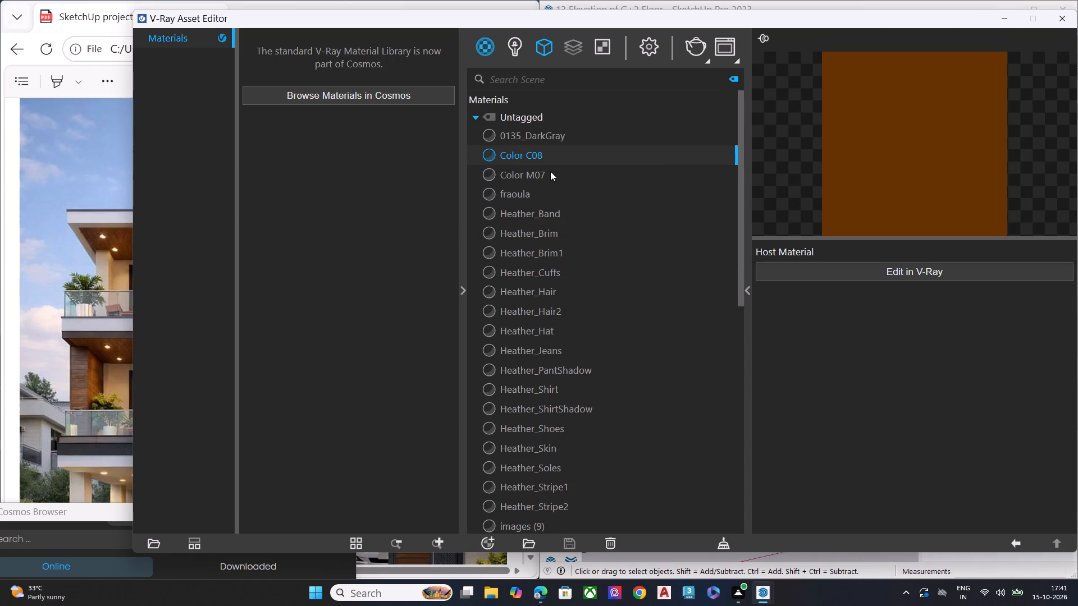
Preview the scene materials from 0135_DarkGray through Heather_Shoes to see which ones are needed.
click(550, 171)
click(543, 149)
click(546, 132)
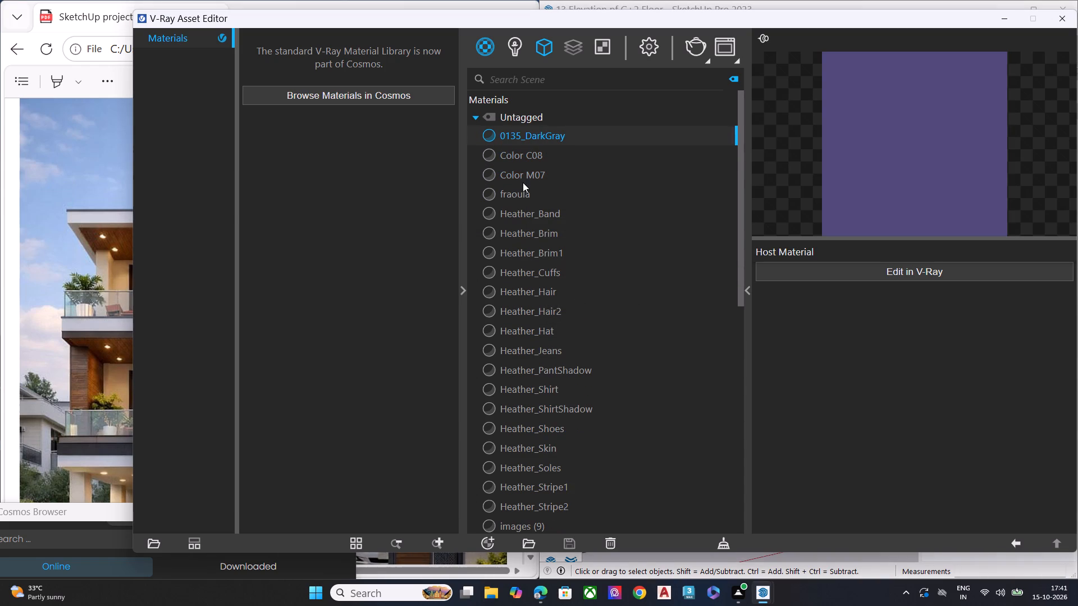
click(523, 182)
click(518, 194)
click(520, 209)
click(522, 197)
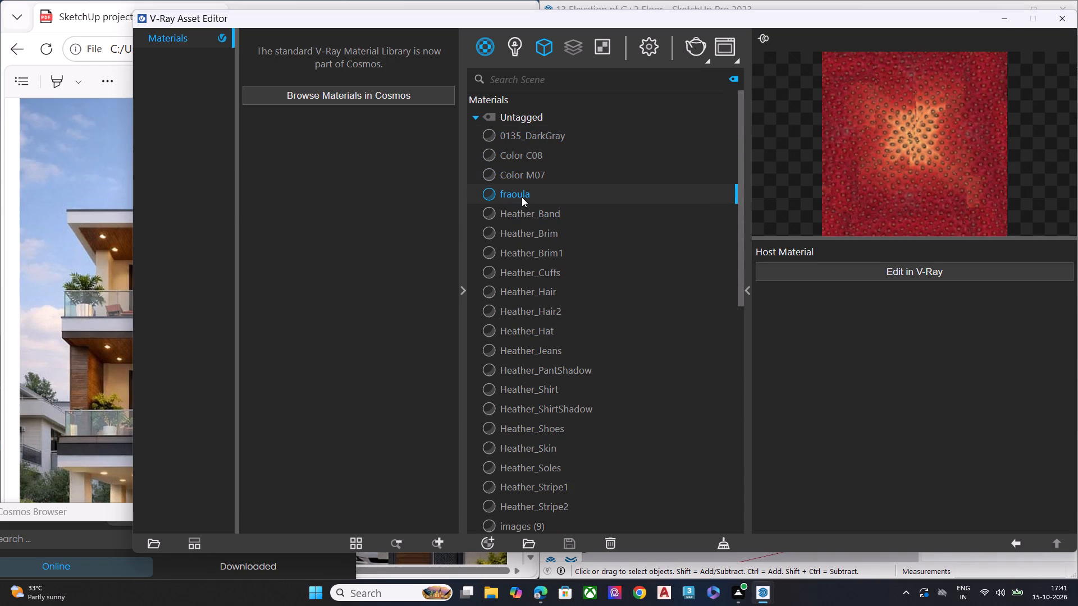
click(518, 220)
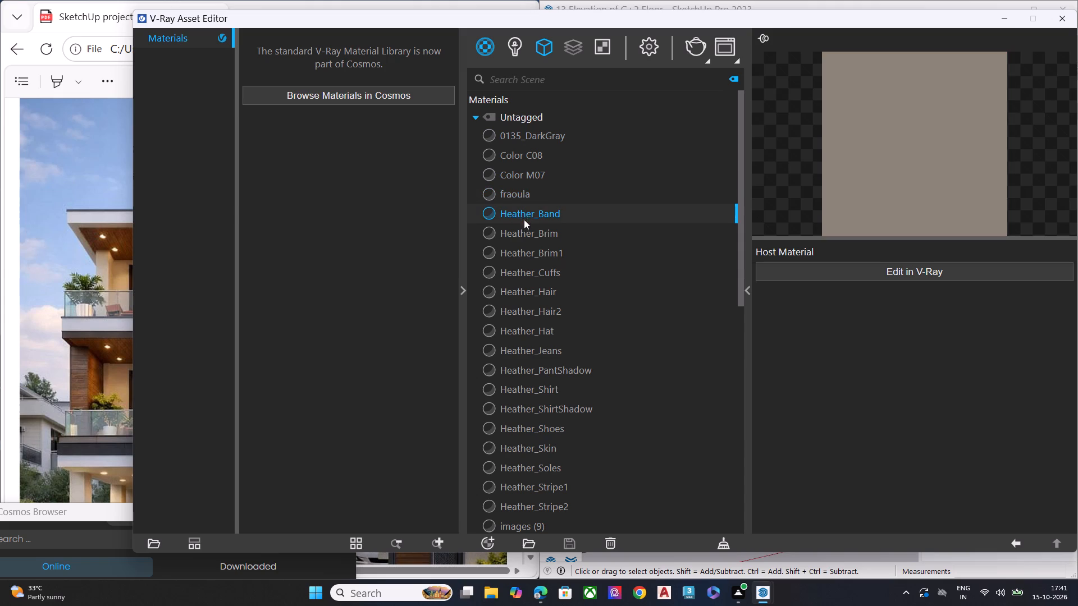
click(524, 244)
click(524, 255)
click(526, 274)
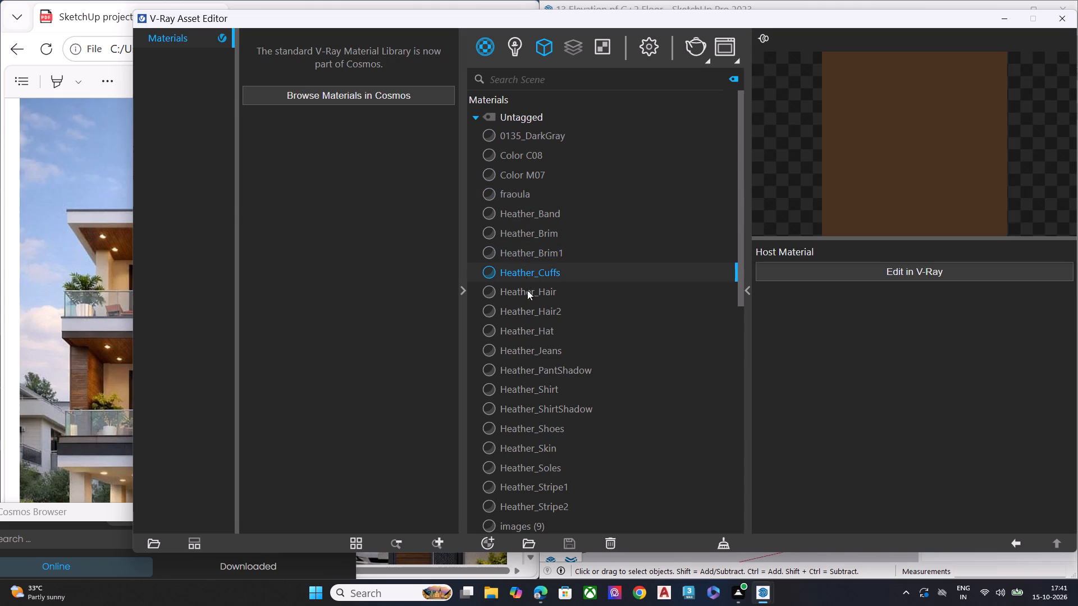
click(527, 300)
click(526, 320)
click(529, 341)
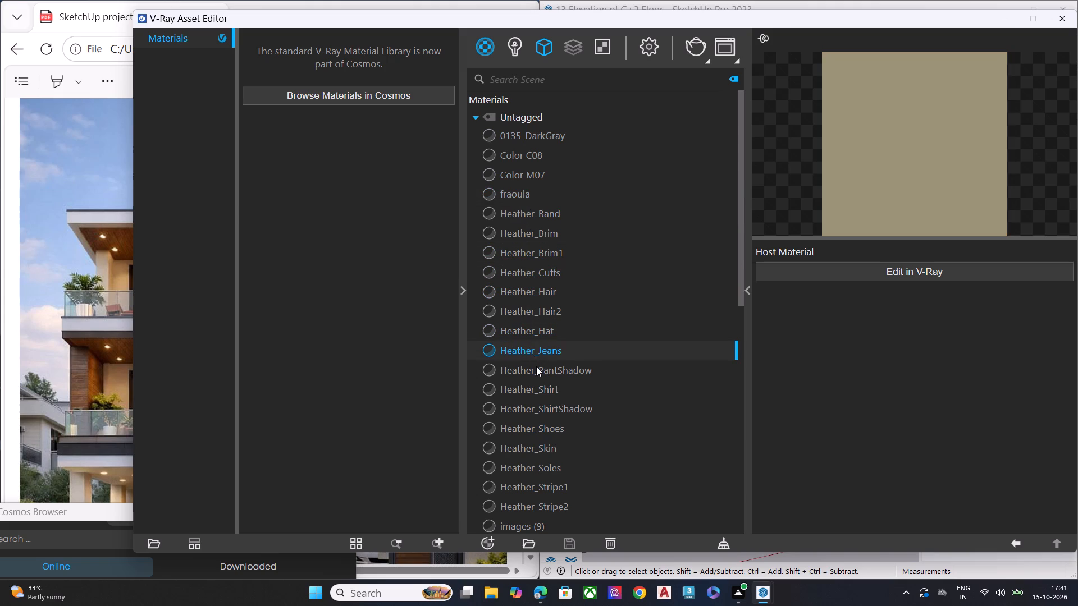
click(536, 366)
click(543, 392)
click(549, 405)
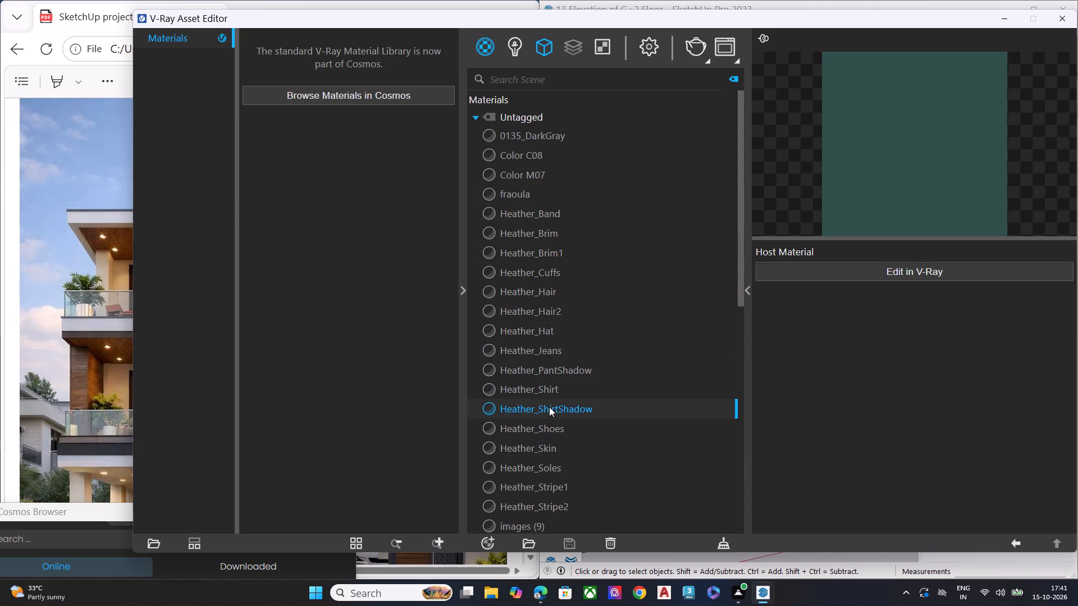
click(551, 423)
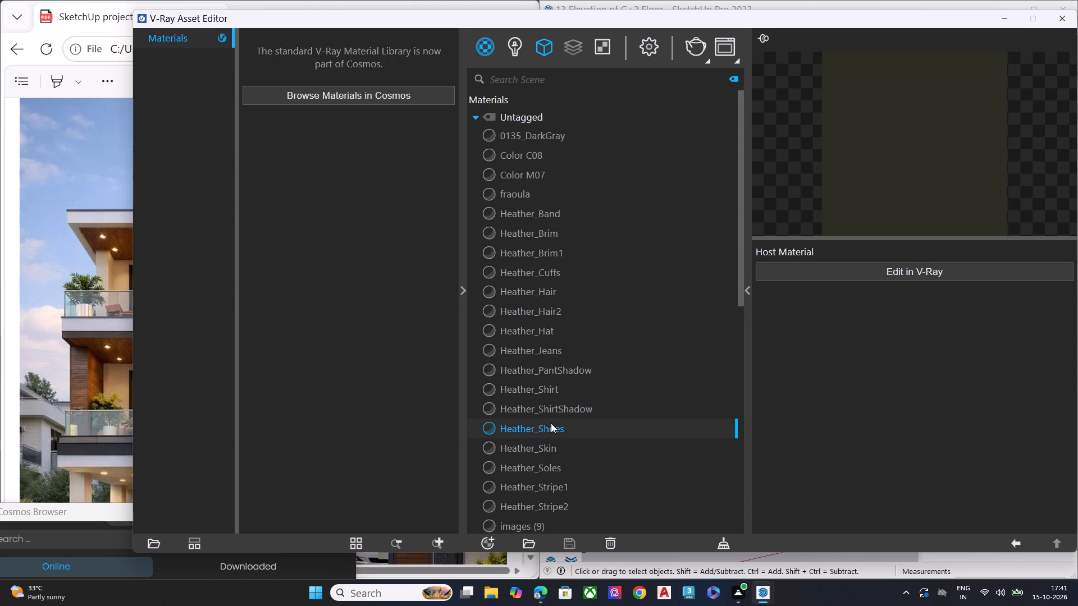
Preview the remaining scene materials from Heather_Skin through Sarcococca_confusa_Flower.
scroll(531, 410, down, 3)
click(541, 210)
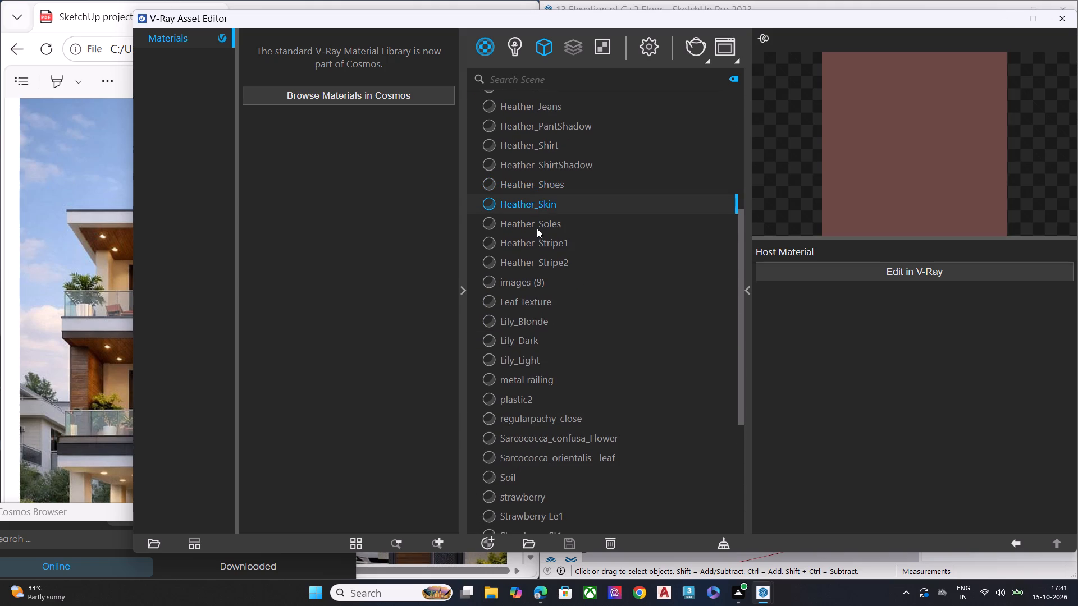
click(537, 232)
drag(537, 234, 538, 239)
click(540, 248)
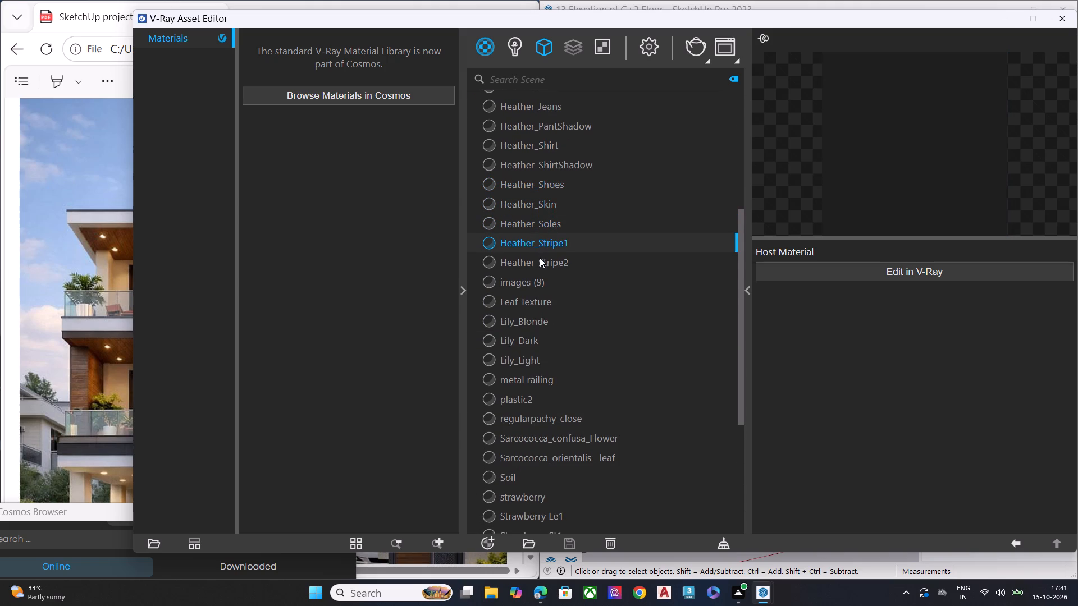
click(540, 258)
click(528, 279)
click(525, 294)
click(527, 320)
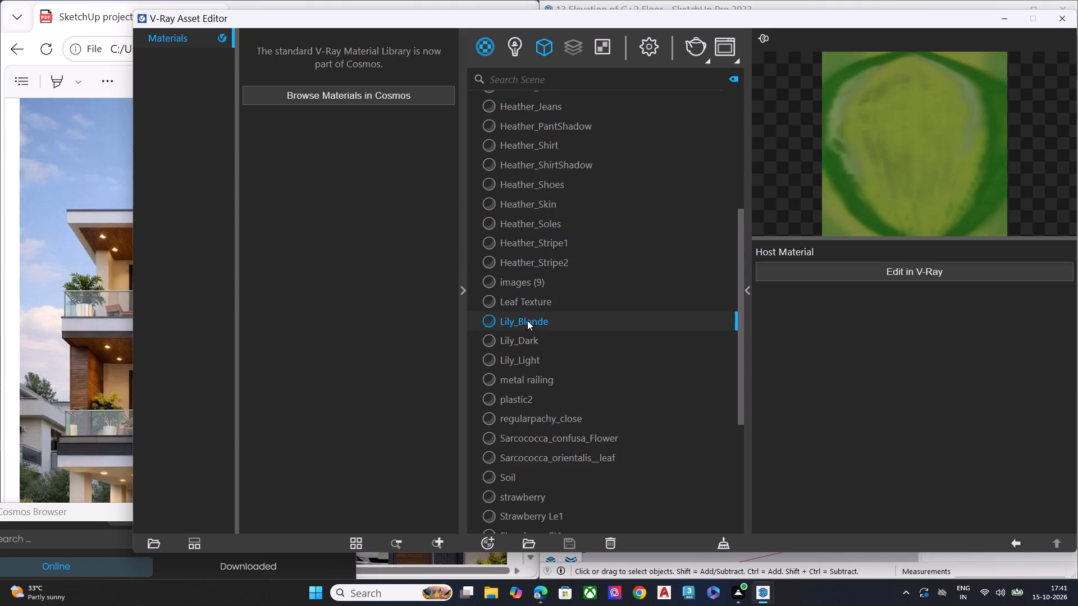
click(528, 338)
click(534, 321)
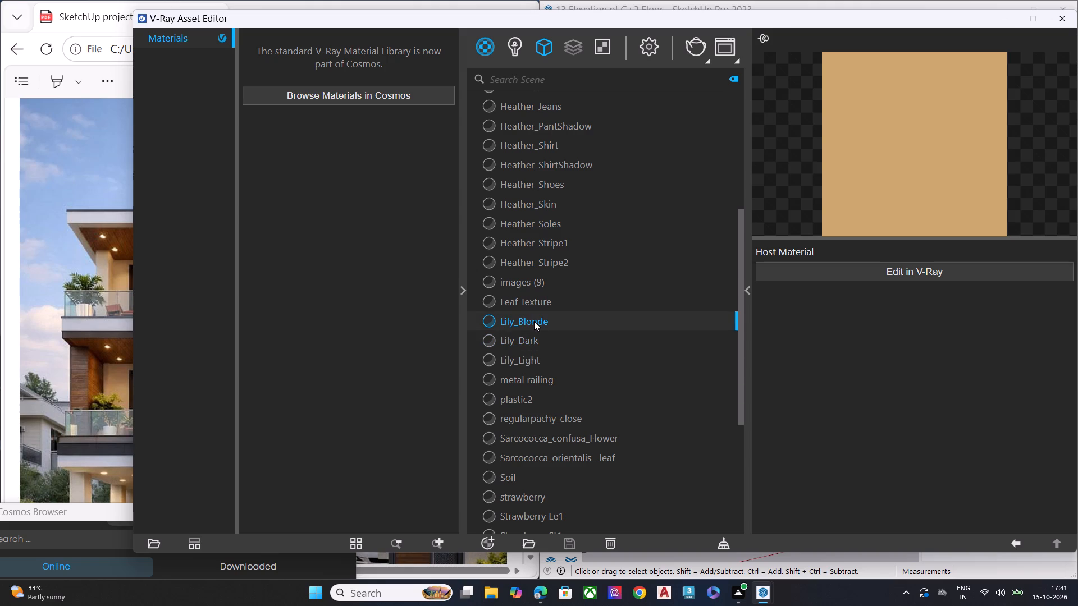
click(535, 341)
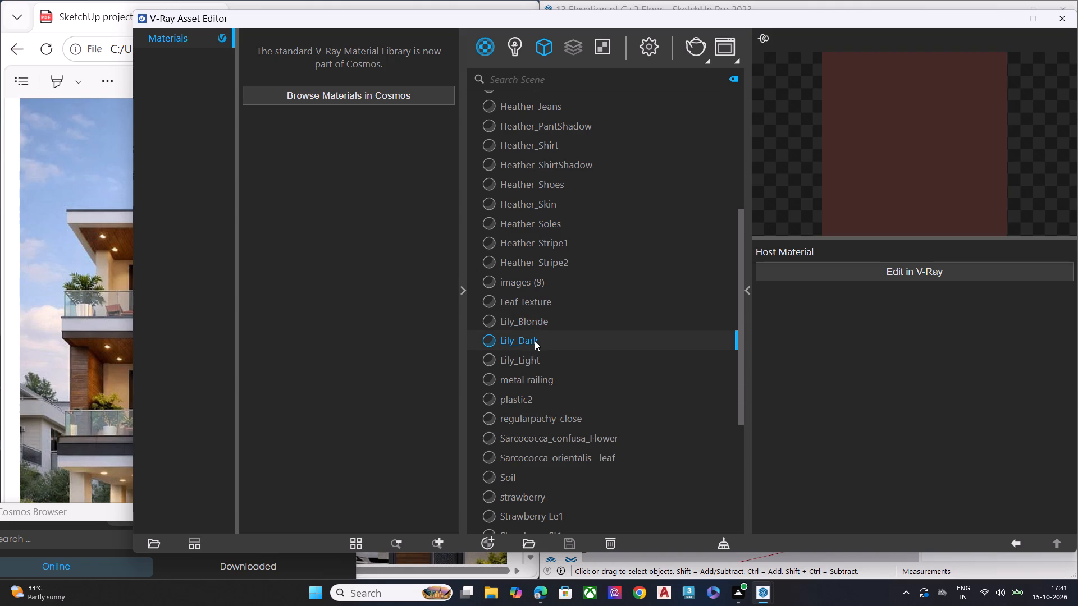
click(537, 357)
click(534, 373)
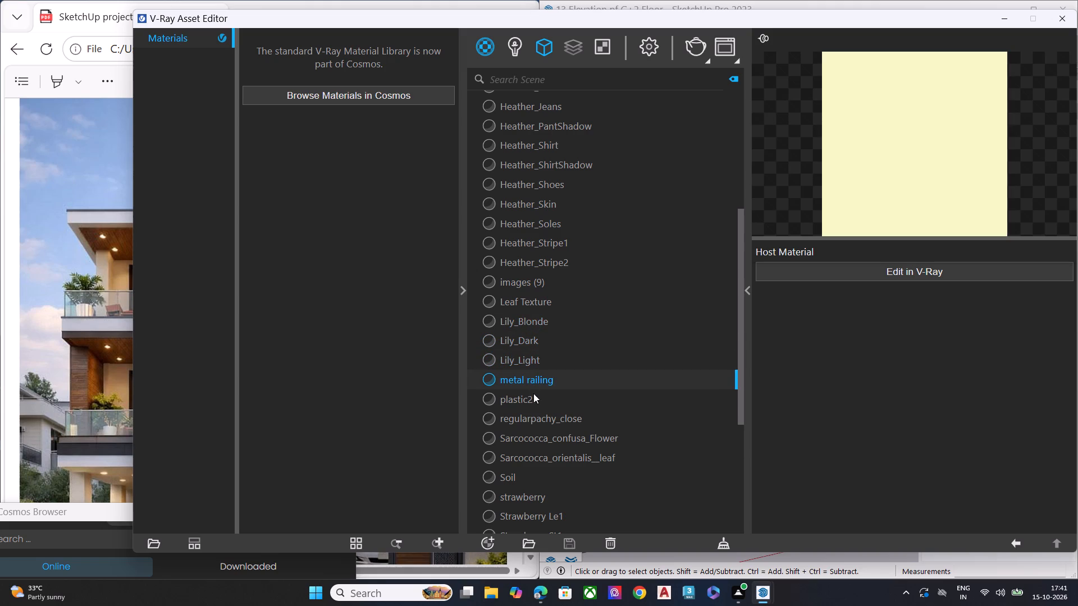
click(533, 396)
click(540, 418)
click(541, 430)
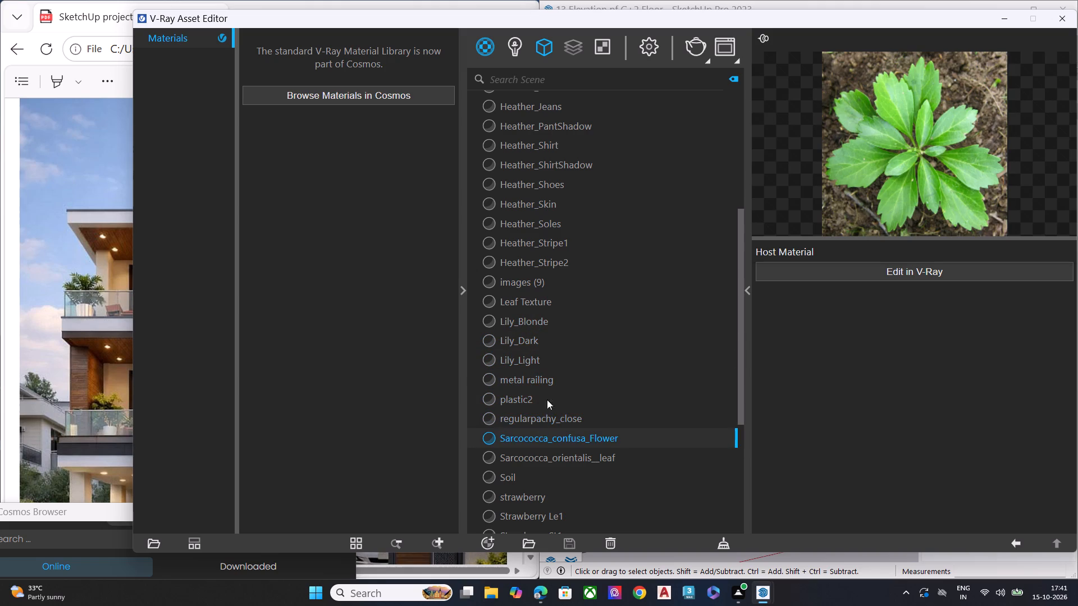
Delete the plant materials Sarcococca_confusa_Flower, regularpachy_close and Sarcococca_orientalis__leaf from the scene.
scroll(554, 370, down, 4)
right_click(550, 221)
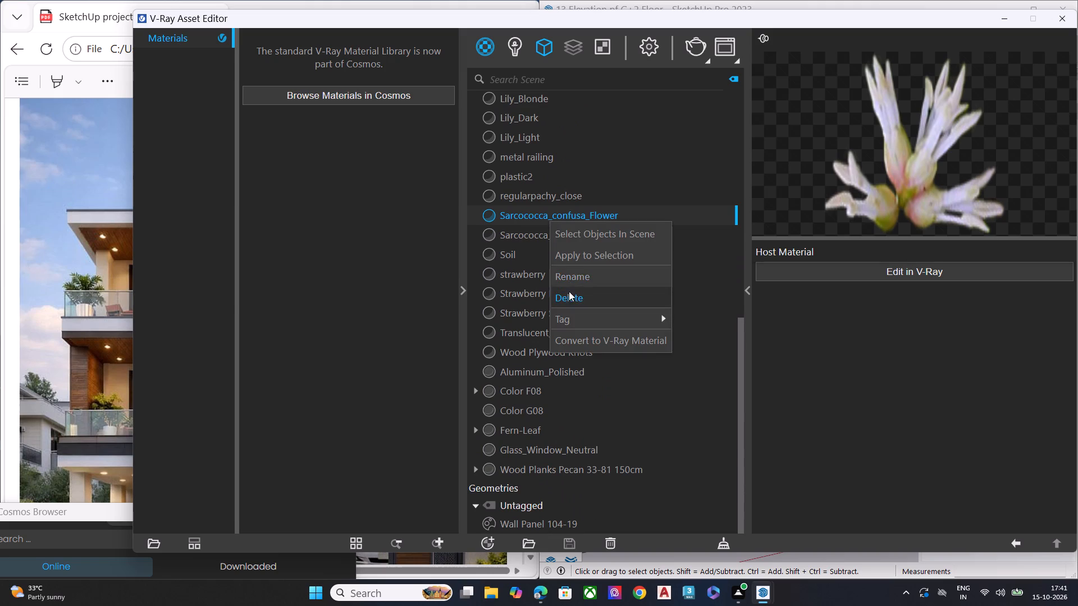
click(568, 296)
click(573, 299)
right_click(577, 216)
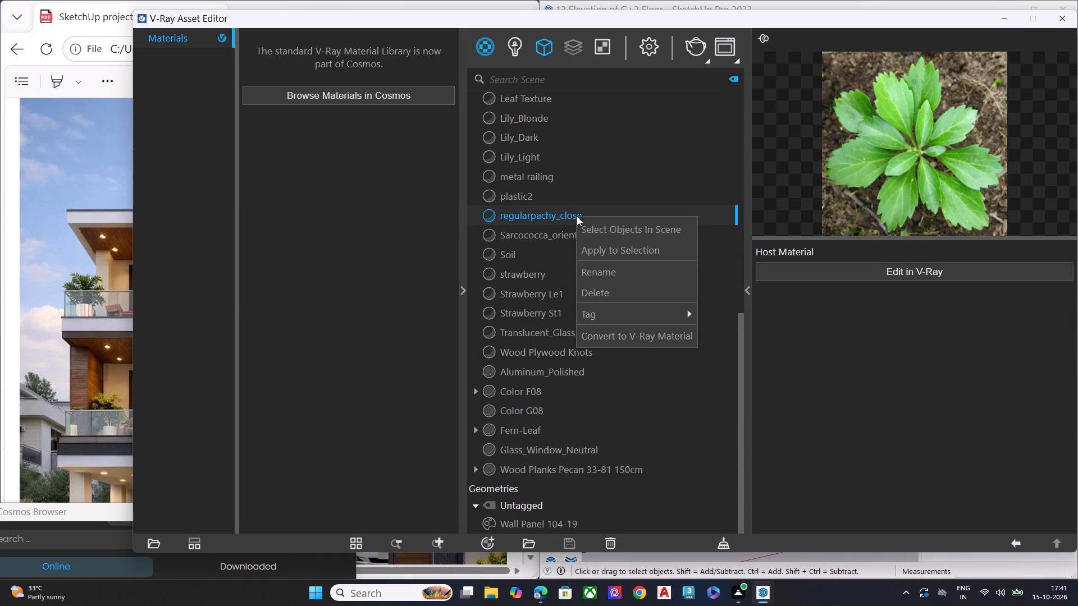
click(593, 299)
click(568, 292)
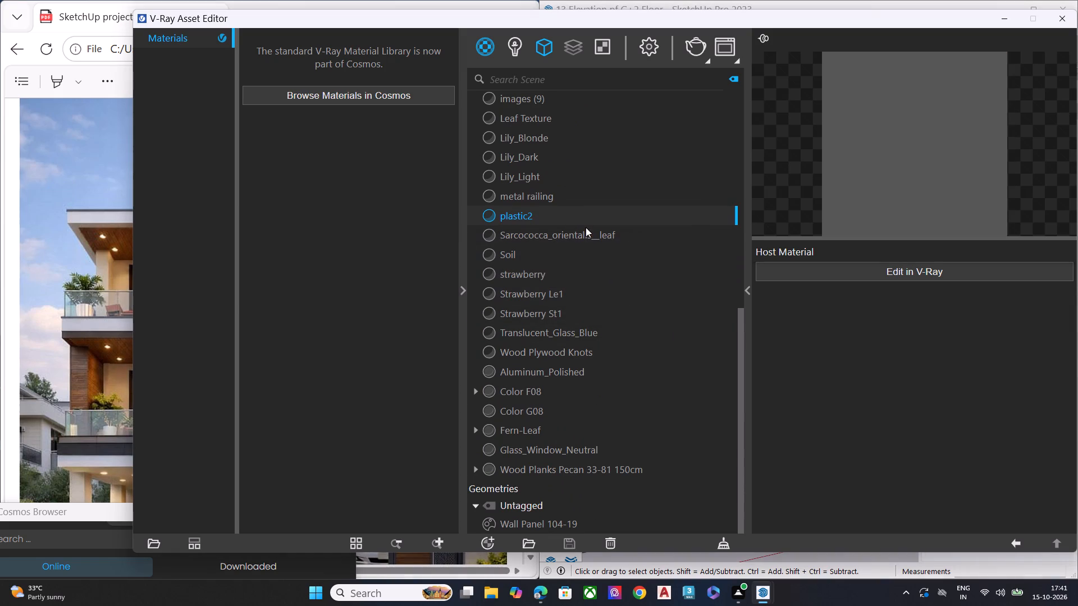
right_click(586, 227)
click(613, 304)
click(577, 294)
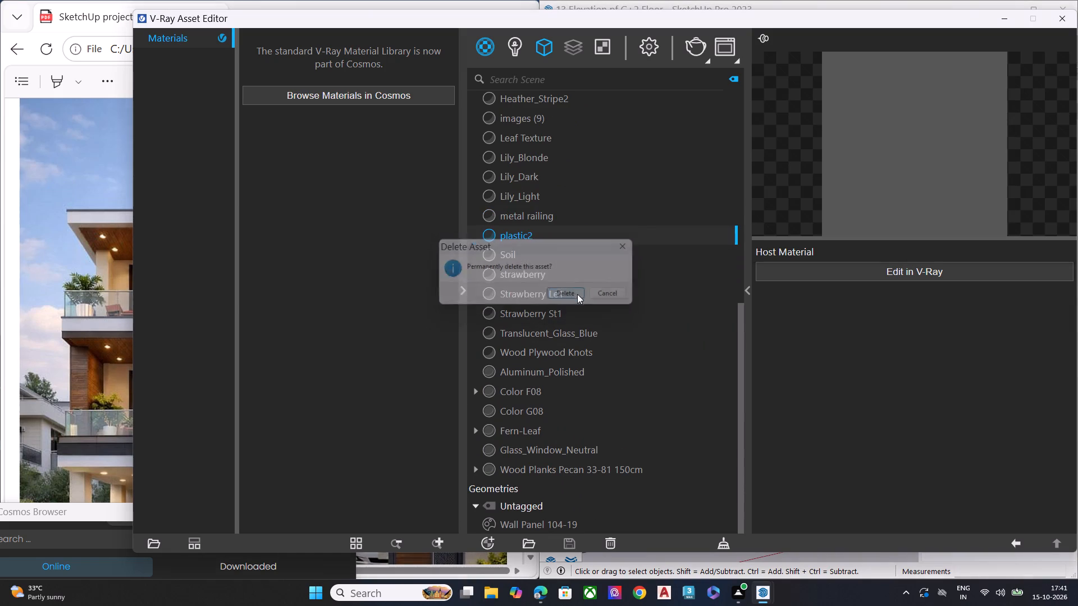
Delete the plastic2 and Soil materials from the scene.
right_click(569, 241)
click(595, 323)
click(572, 295)
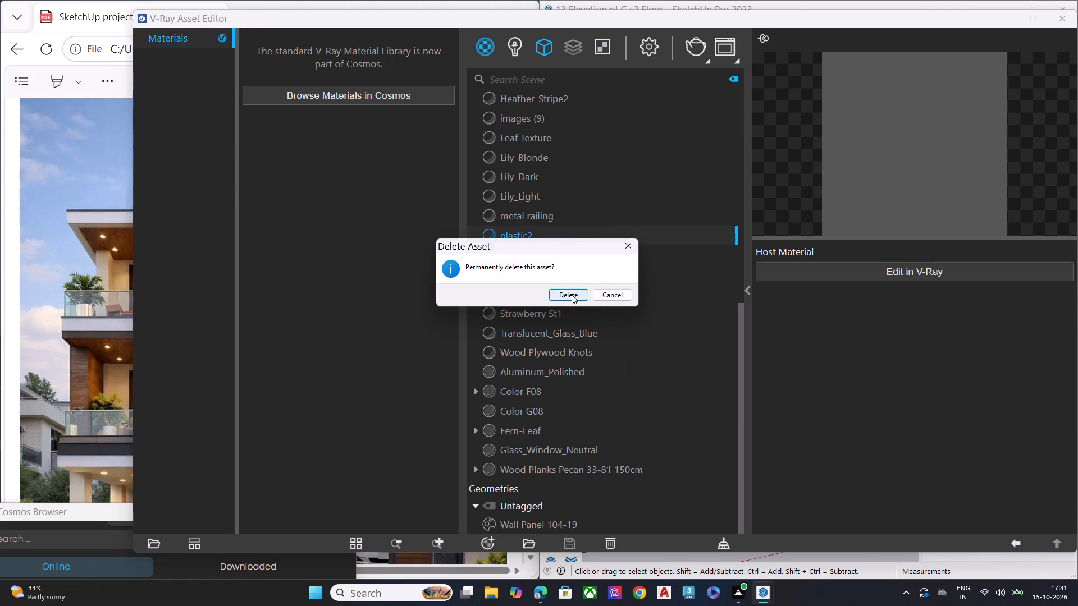
click(522, 253)
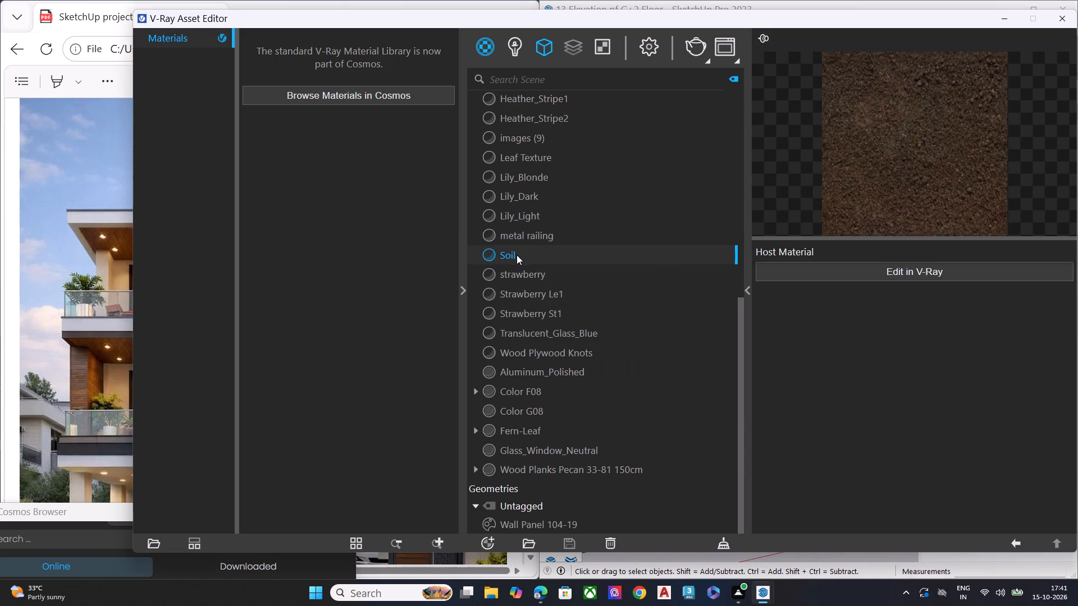
right_click(514, 256)
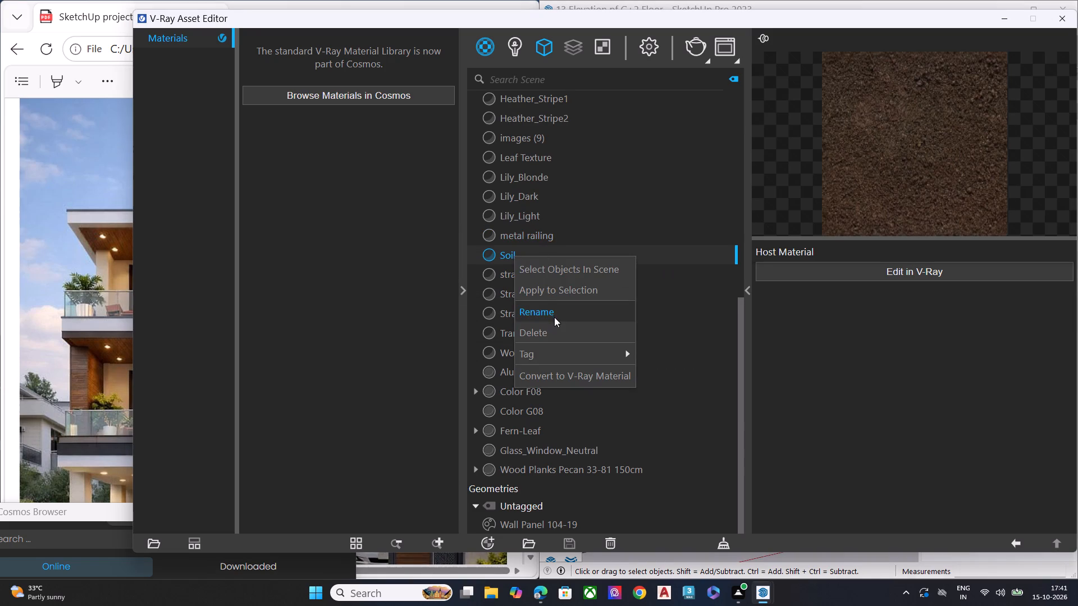
click(558, 333)
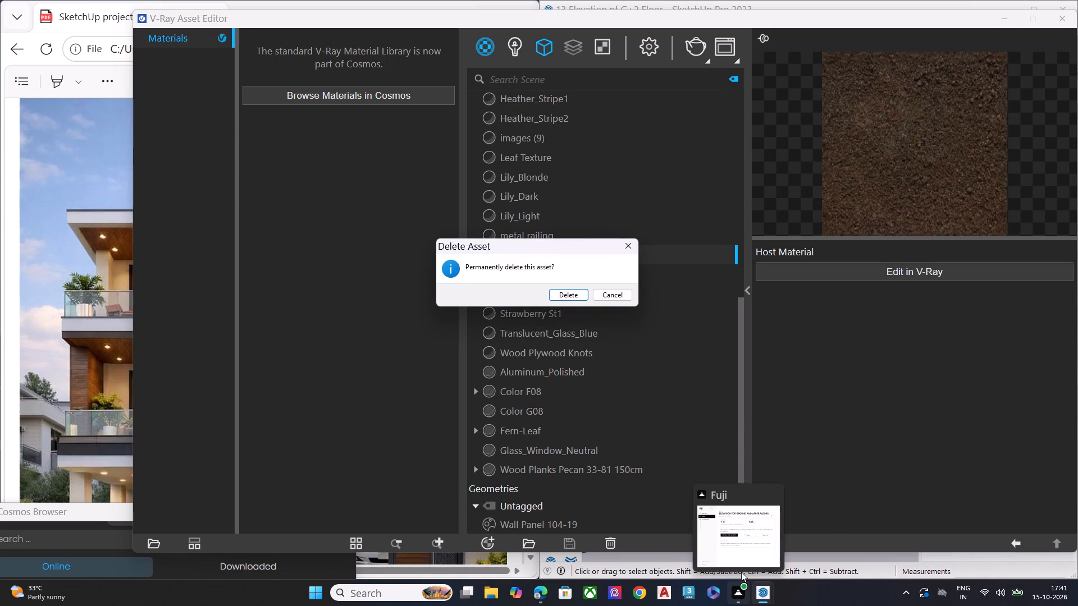
click(569, 290)
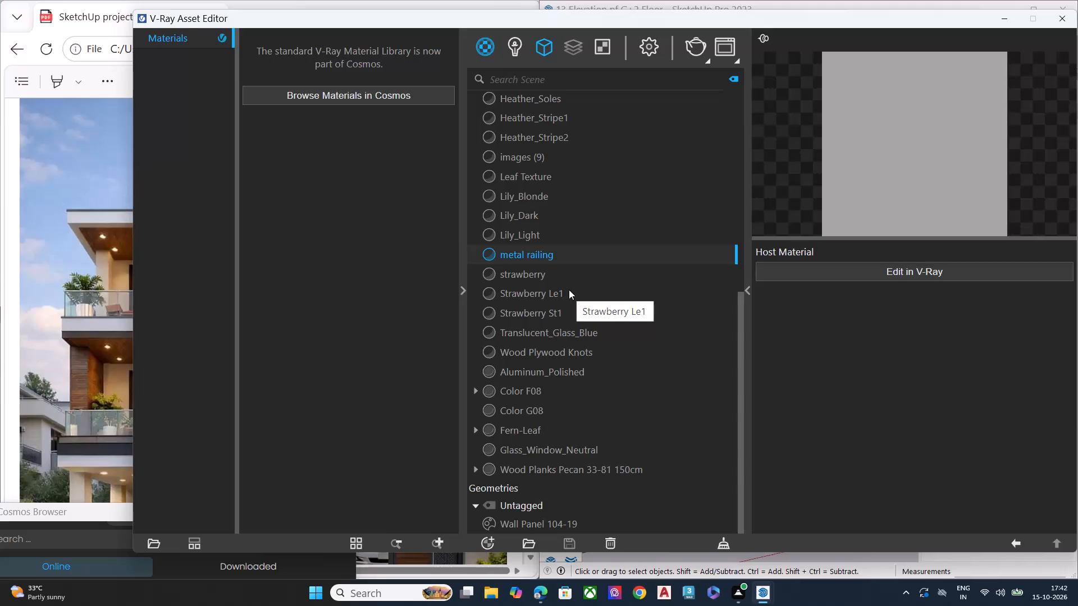
Delete the Lily_Light material from the scene and put the asset editor away.
click(538, 250)
click(535, 237)
right_click(535, 237)
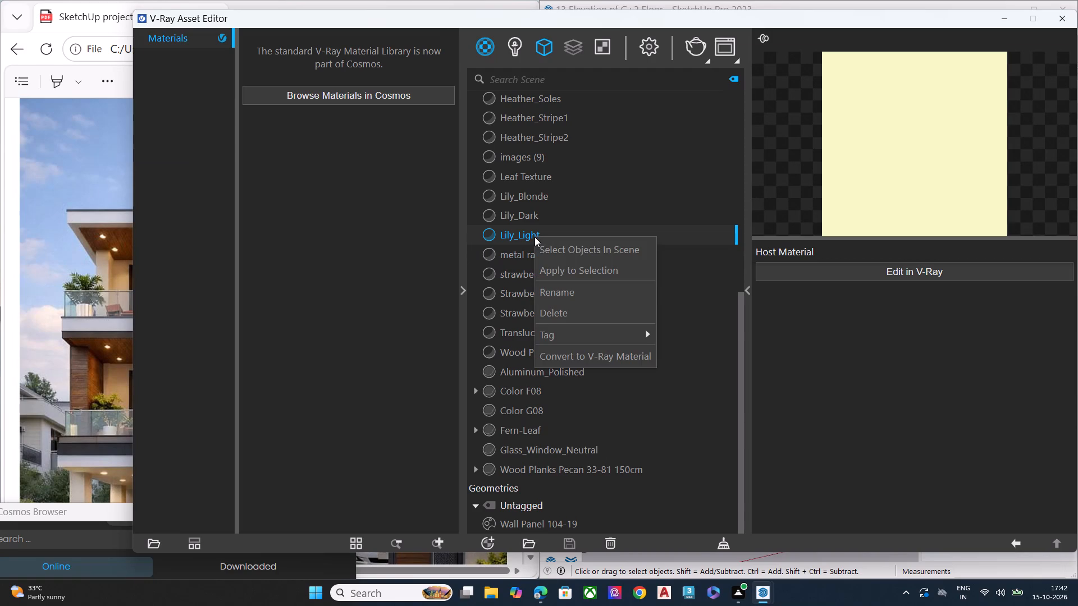
click(570, 315)
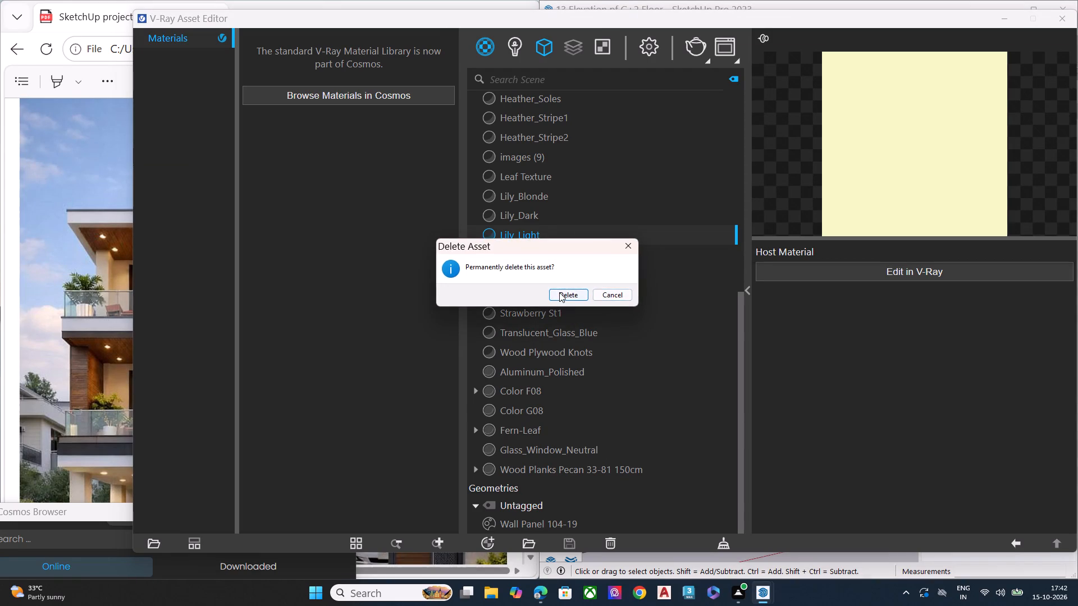
click(556, 292)
click(1007, 20)
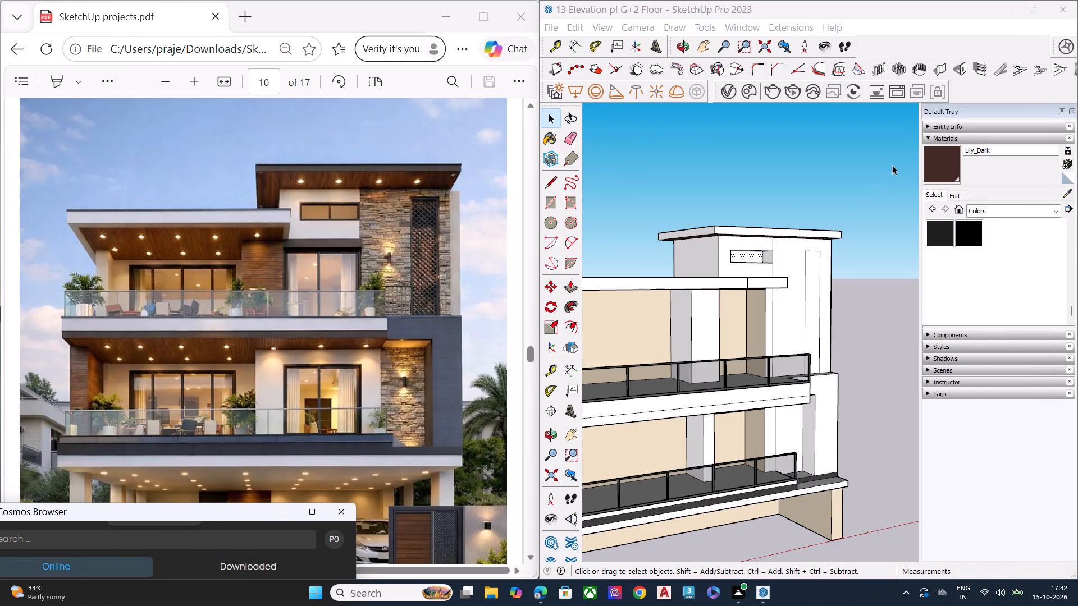
Push the front face of the upper balcony's left column back about 1' 4".
scroll(800, 208, down, 6)
scroll(813, 283, up, 2)
middle_drag(800, 292, 655, 274)
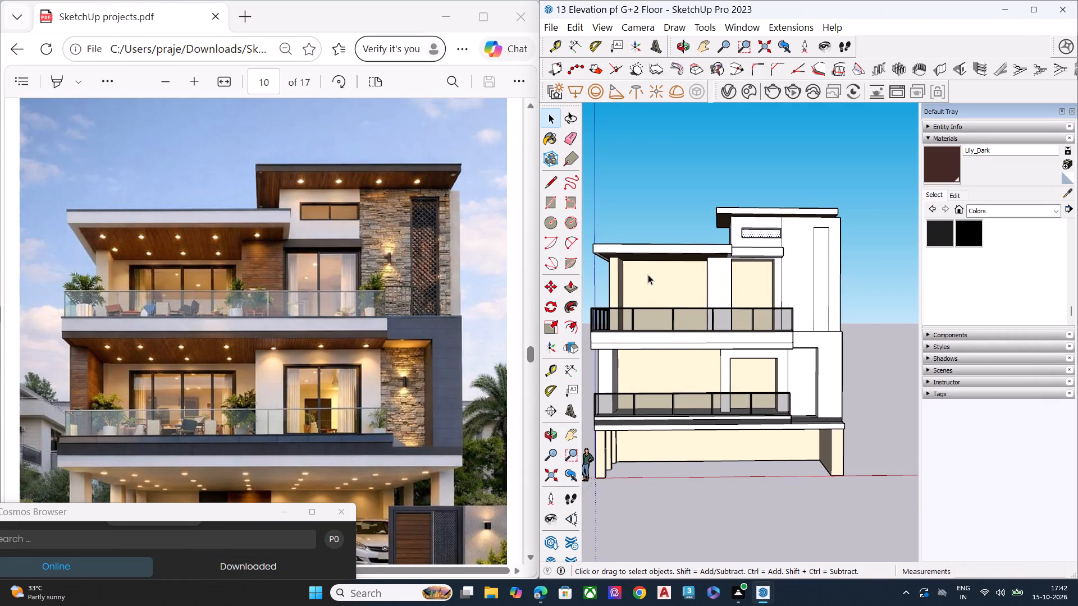
scroll(647, 274, up, 1)
scroll(647, 274, down, 5)
middle_drag(645, 286, 521, 241)
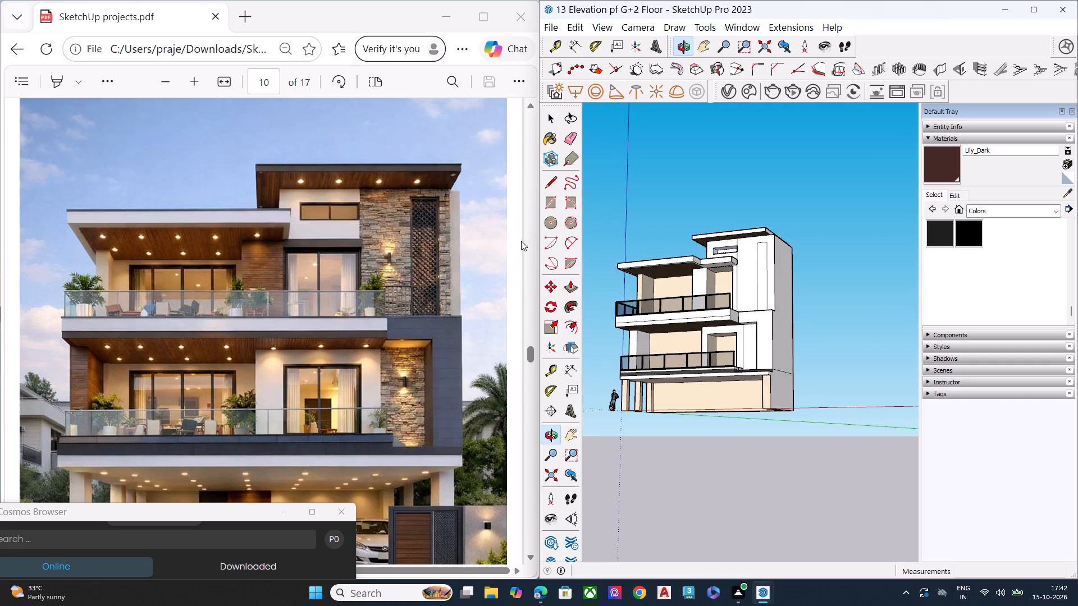
scroll(638, 278, up, 16)
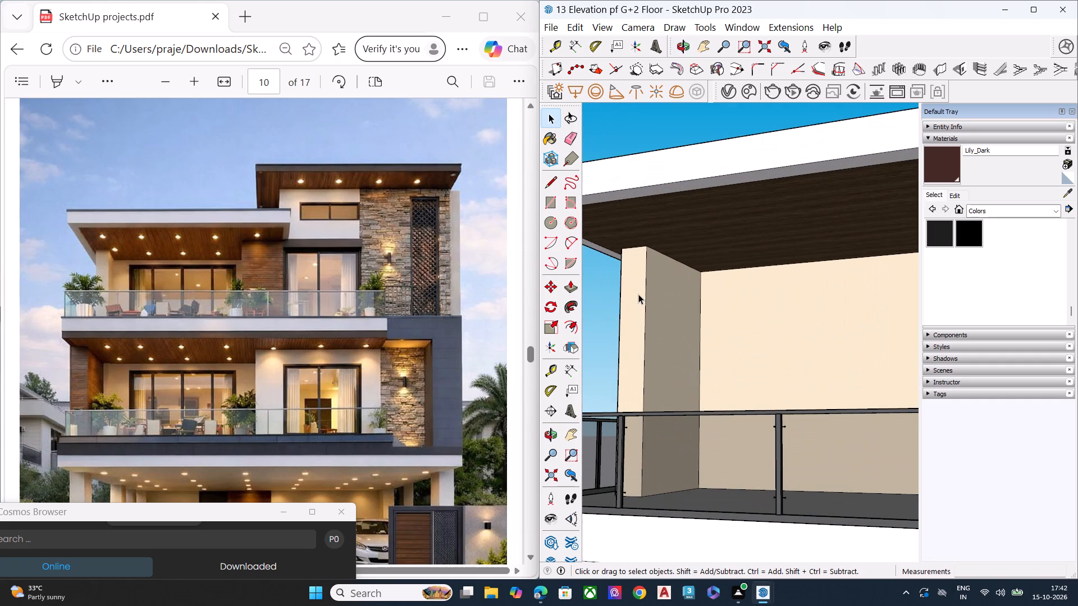
click(638, 294)
key(p)
click(638, 294)
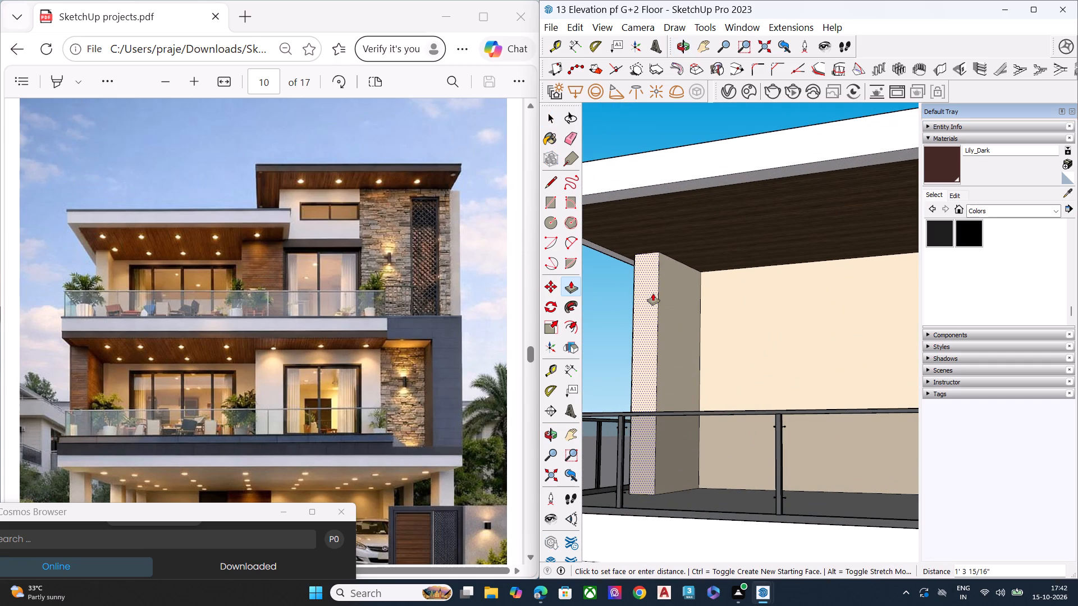
click(653, 293)
key(space)
Push the same column's front face back a further 1' 11" or so toward the balcony's rear wall.
scroll(678, 263, down, 1)
scroll(678, 263, up, 2)
scroll(679, 263, down, 7)
middle_drag(666, 273, 736, 263)
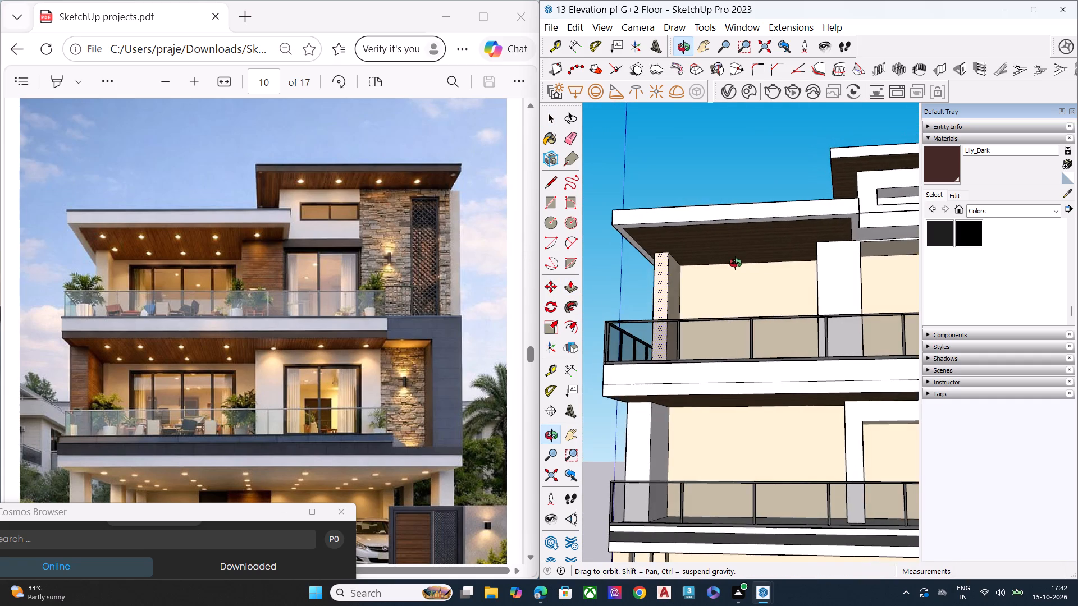
middle_drag(736, 263, 613, 288)
click(668, 277)
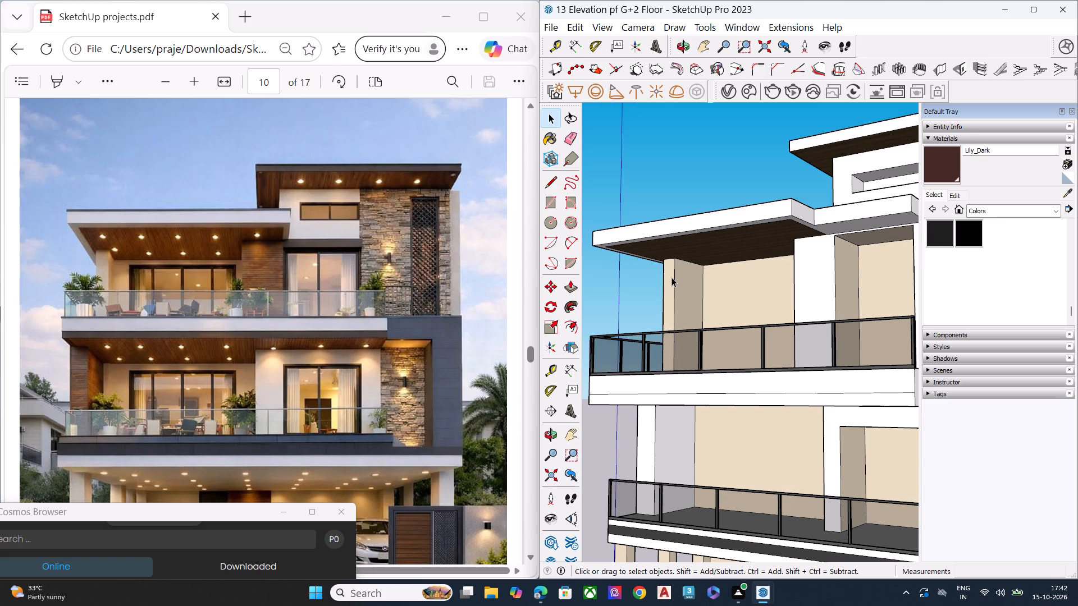
double_click(669, 278)
key(p)
click(669, 278)
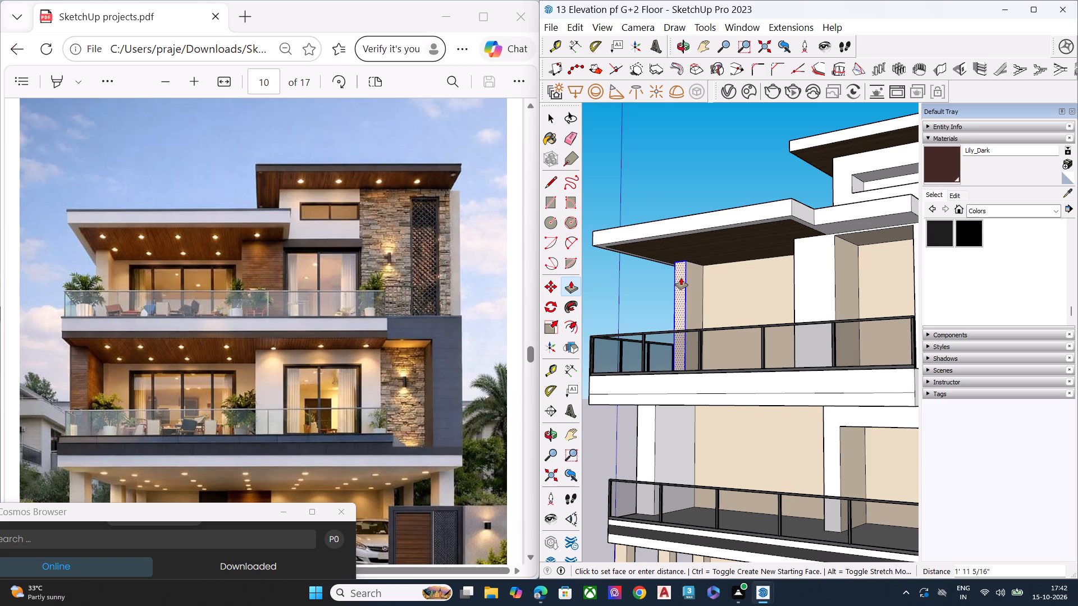
click(681, 278)
key(space)
Examine the shortened column and the overall massing from several angles against the reference elevation.
click(678, 173)
scroll(677, 173, down, 3)
scroll(605, 182, up, 1)
scroll(601, 182, down, 1)
scroll(601, 182, up, 1)
scroll(601, 182, down, 1)
middle_drag(657, 235, 753, 219)
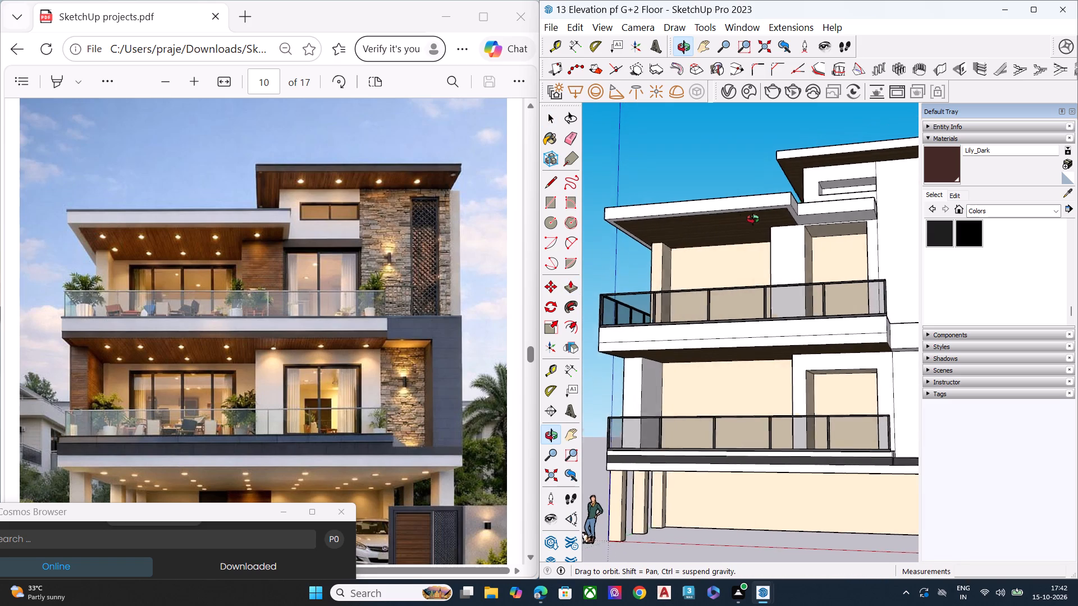
middle_drag(753, 219, 954, 327)
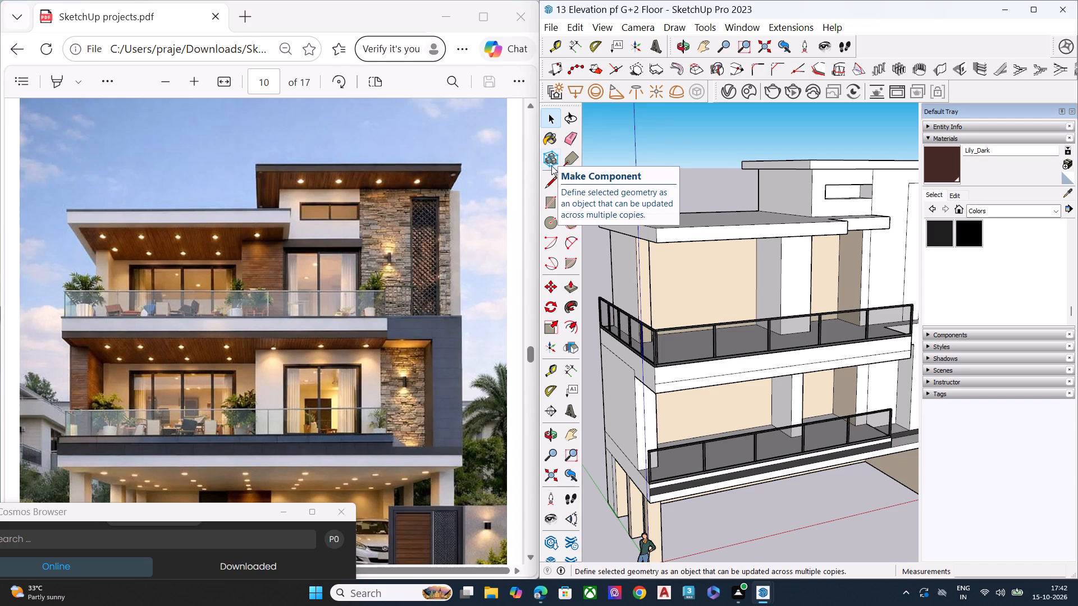
scroll(558, 214, down, 5)
middle_drag(861, 348, 706, 222)
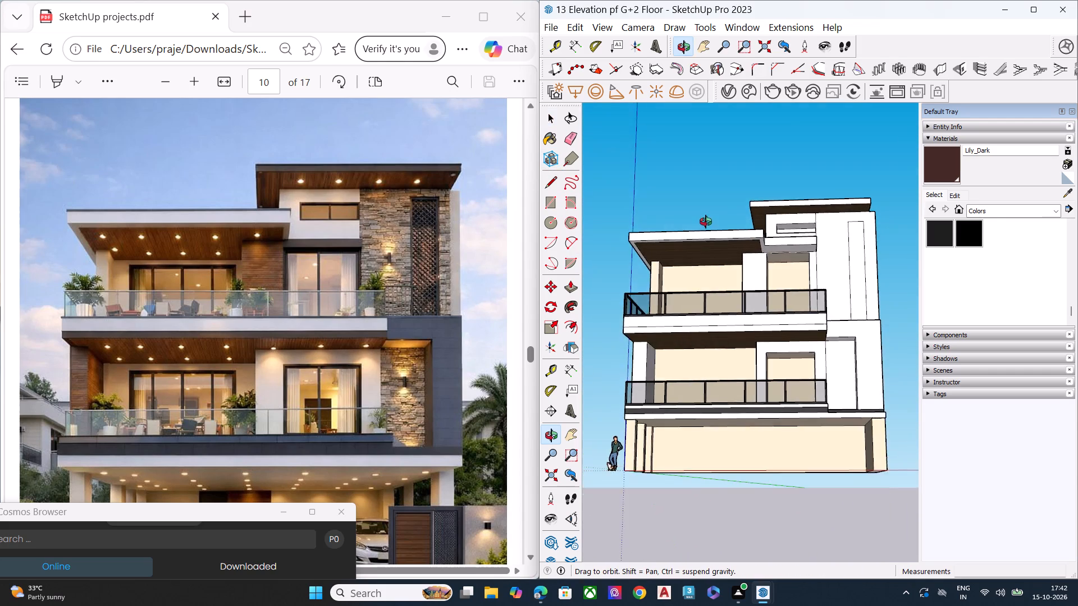
middle_drag(706, 222, 778, 310)
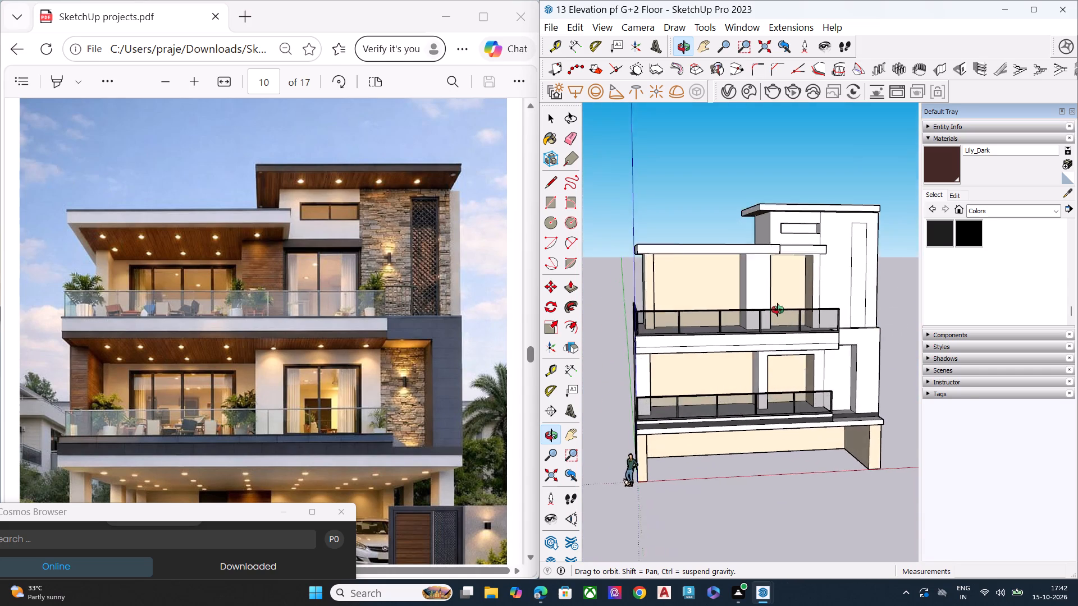
middle_drag(778, 310, 776, 310)
Draw an opening rectangle about 12' wide and 10' 6" high on the upper balcony's rear wall, starting at floor level.
scroll(723, 298, up, 11)
scroll(751, 291, down, 2)
scroll(756, 293, up, 1)
scroll(757, 295, down, 3)
middle_drag(765, 305, 700, 352)
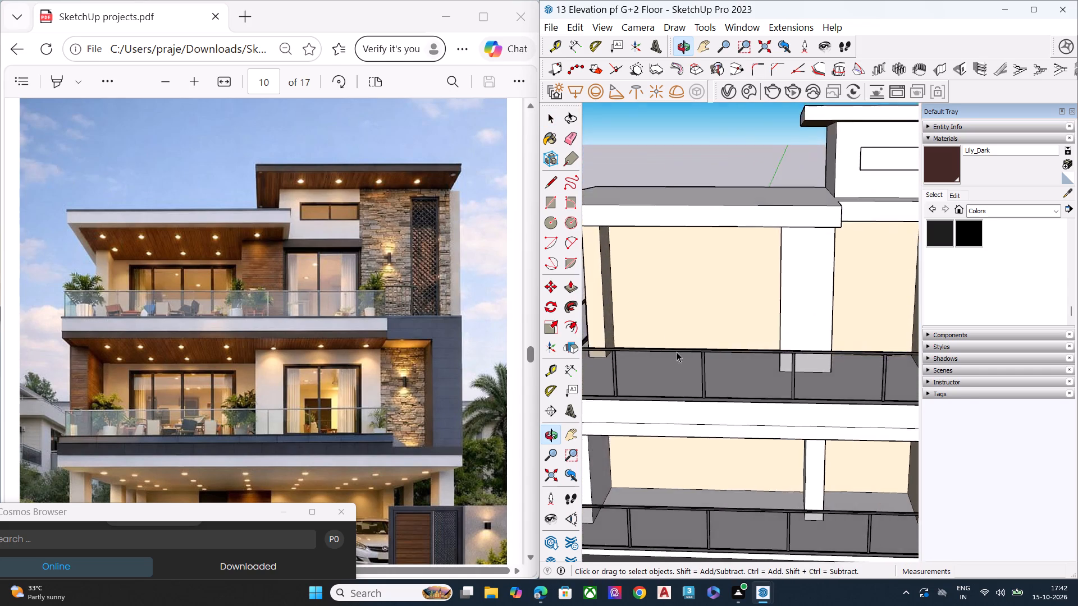
scroll(643, 329, up, 2)
scroll(641, 328, down, 1)
scroll(640, 328, up, 2)
key(r)
click(639, 353)
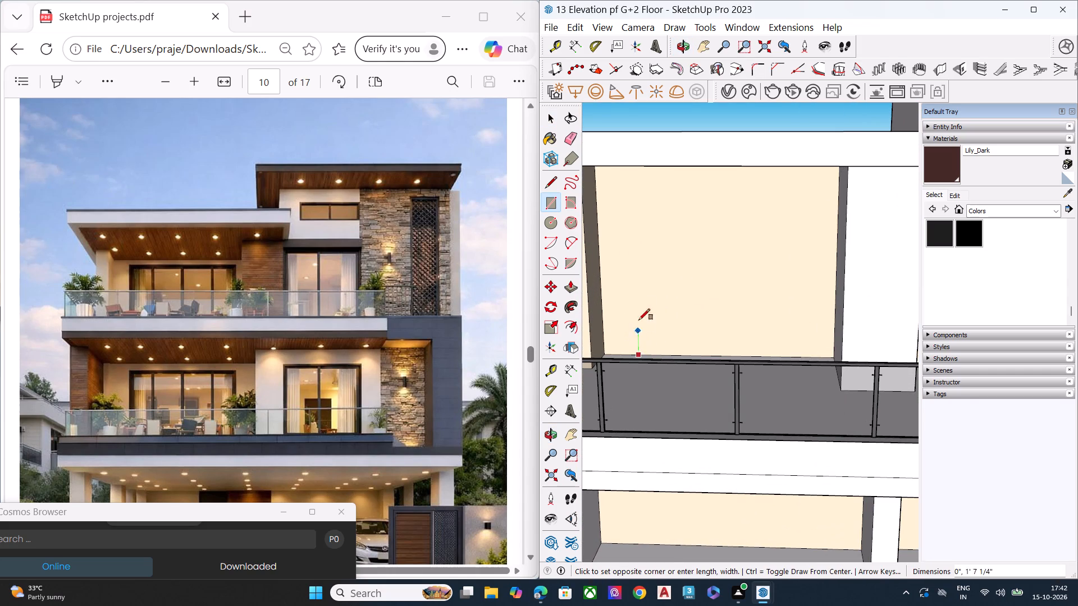
middle_drag(793, 193, 807, 145)
scroll(797, 180, up, 1)
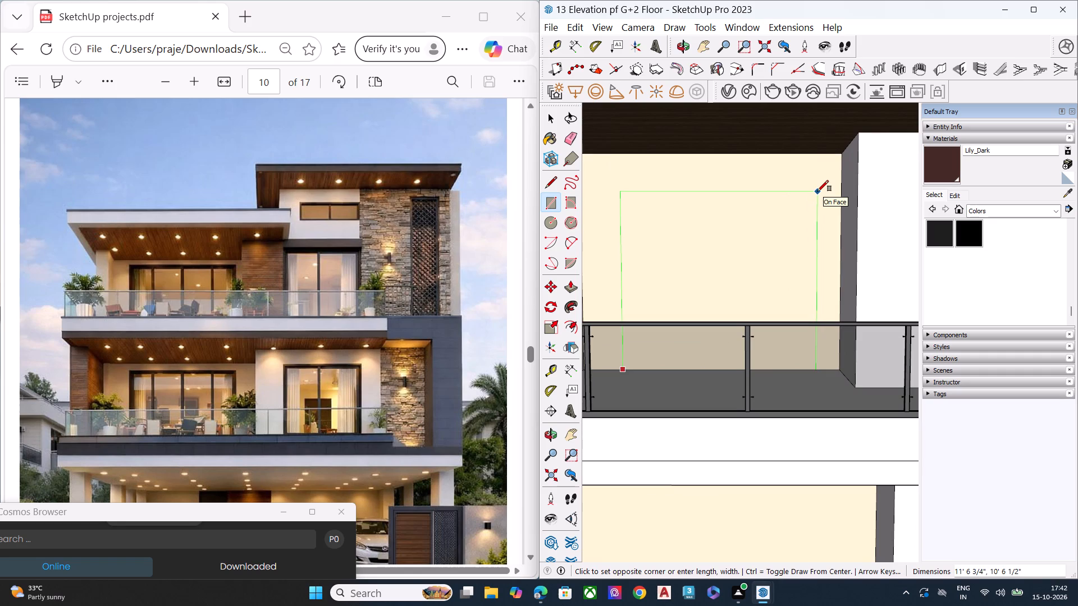
click(827, 191)
key(space)
Scale the opening rectangle slightly wider by moving its left edge toward the column.
scroll(765, 229, down, 6)
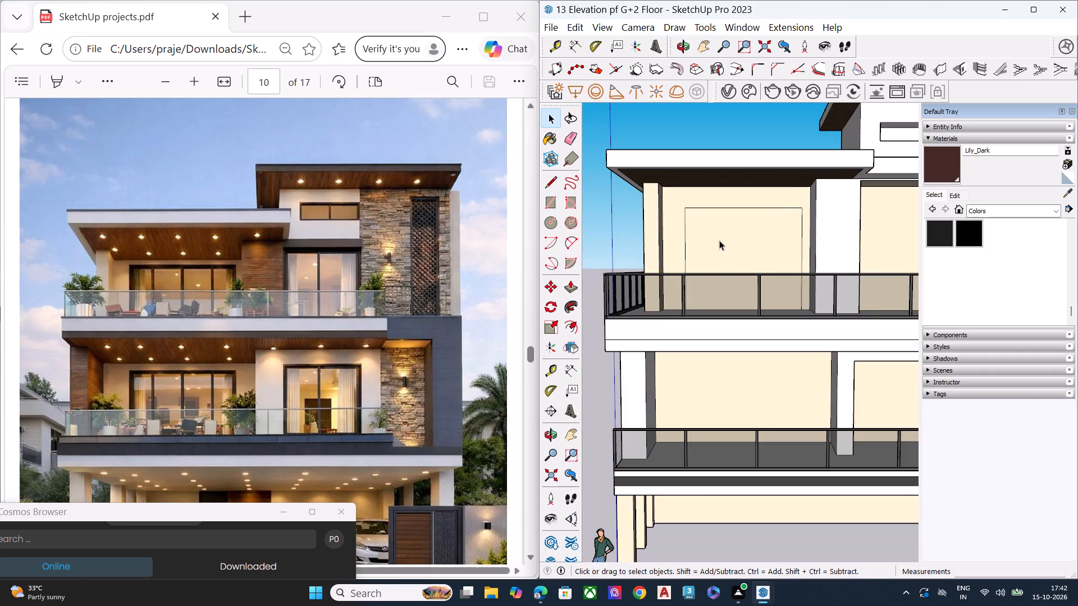
scroll(655, 246, up, 6)
double_click(727, 239)
key(s)
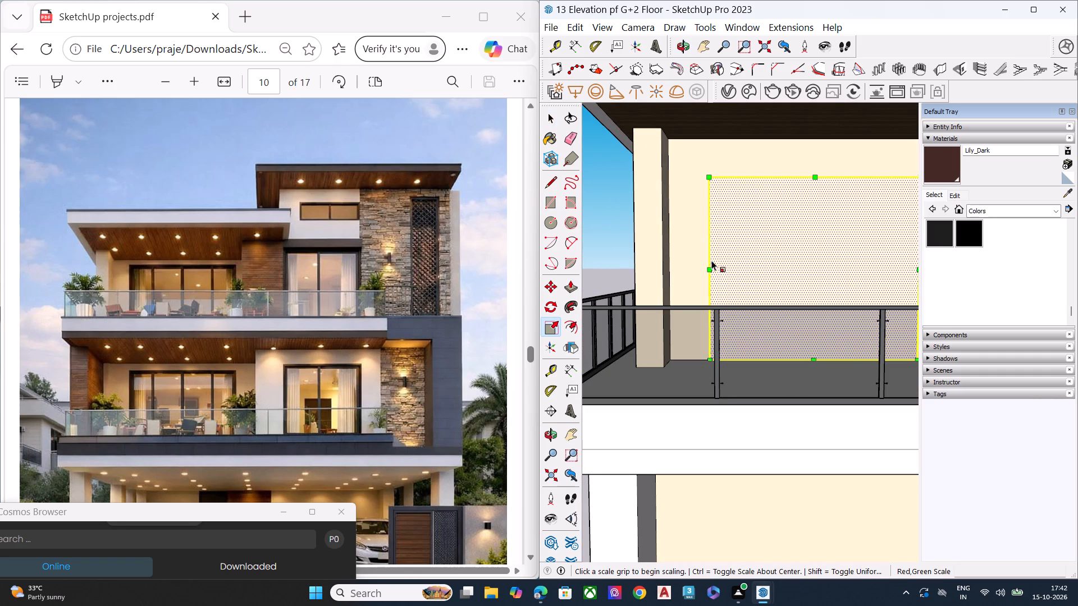
click(710, 270)
click(702, 270)
key(space)
Recess the upper balcony's opening rectangle about 6' 7" into the rear wall with Push/Pull.
click(723, 225)
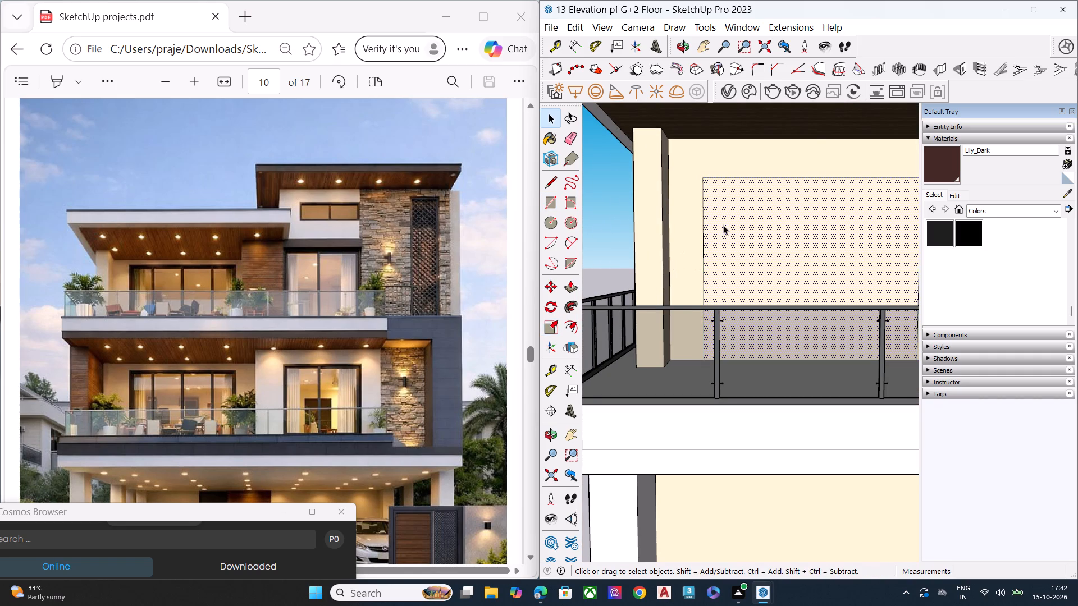
click(723, 225)
key(p)
click(723, 225)
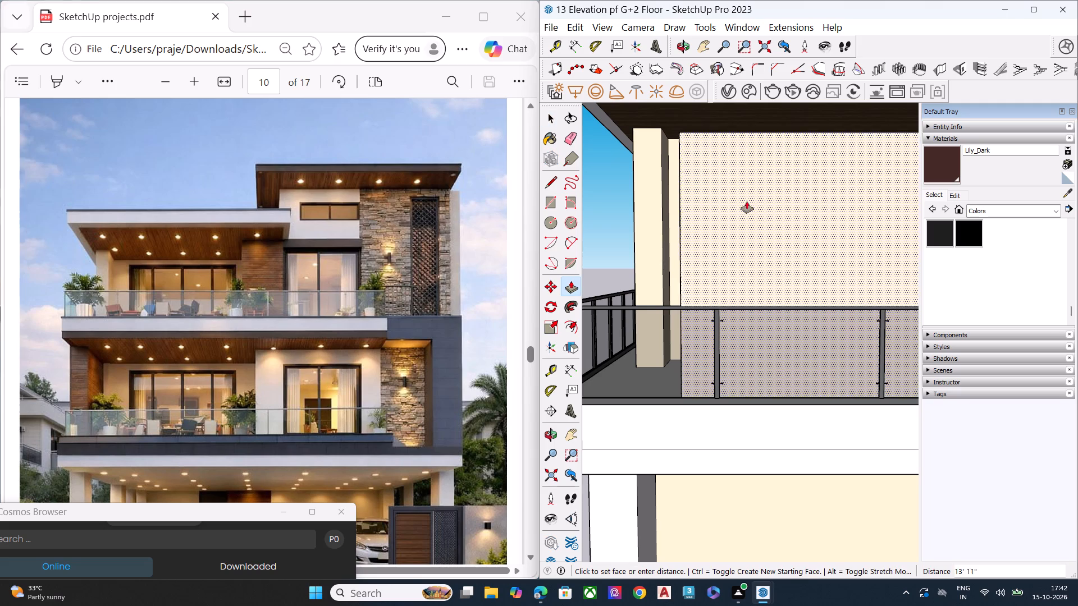
middle_drag(761, 264, 627, 385)
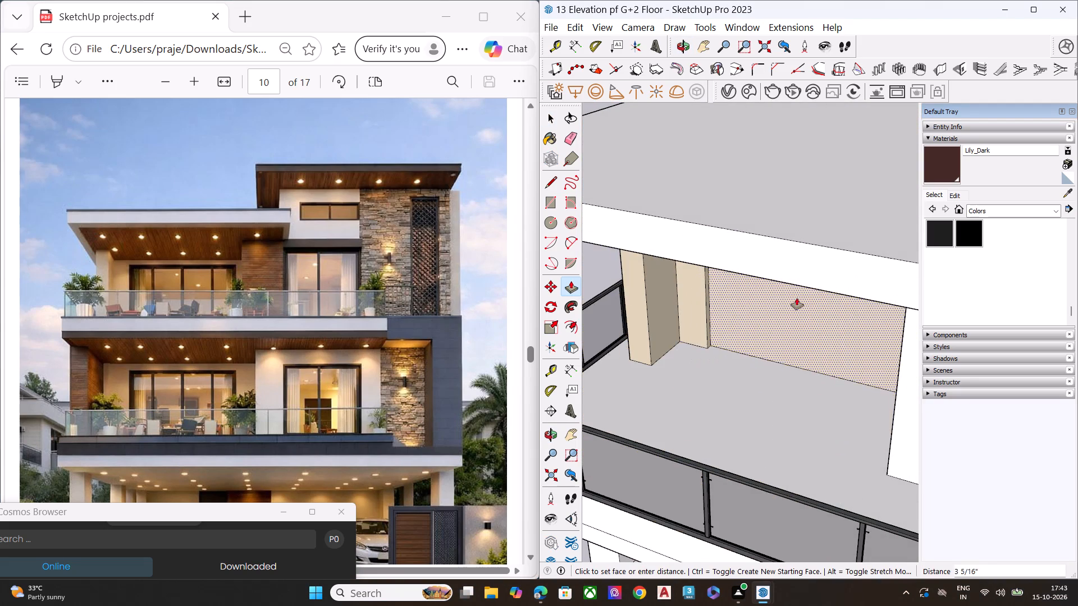
middle_drag(796, 305, 739, 221)
scroll(739, 221, up, 2)
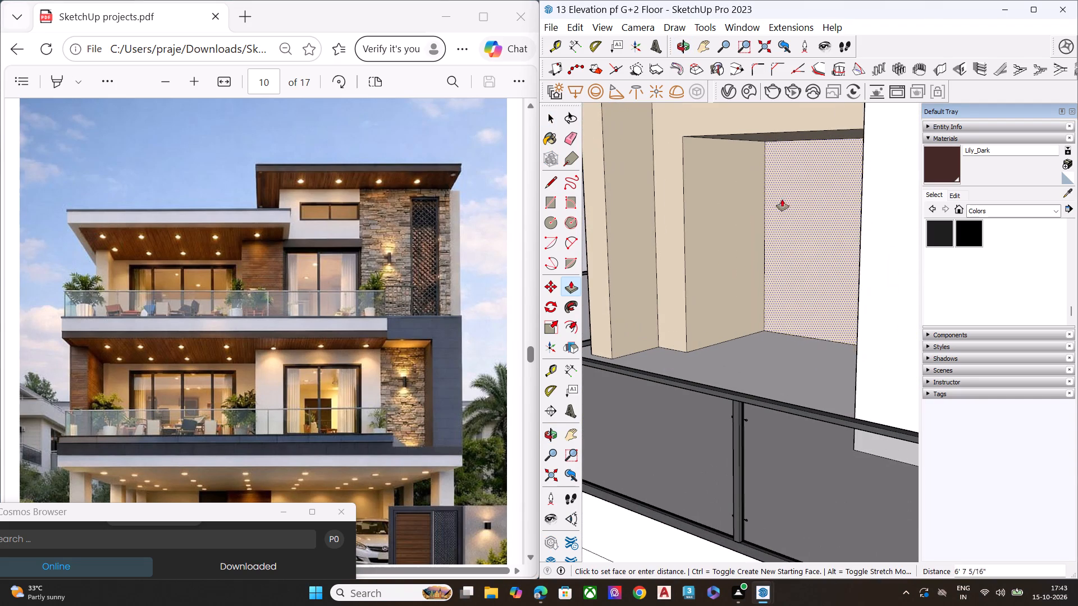
click(778, 206)
key(space)
Delete the Color G08 material from the V-Ray scene materials and close the asset editor.
scroll(759, 221, down, 4)
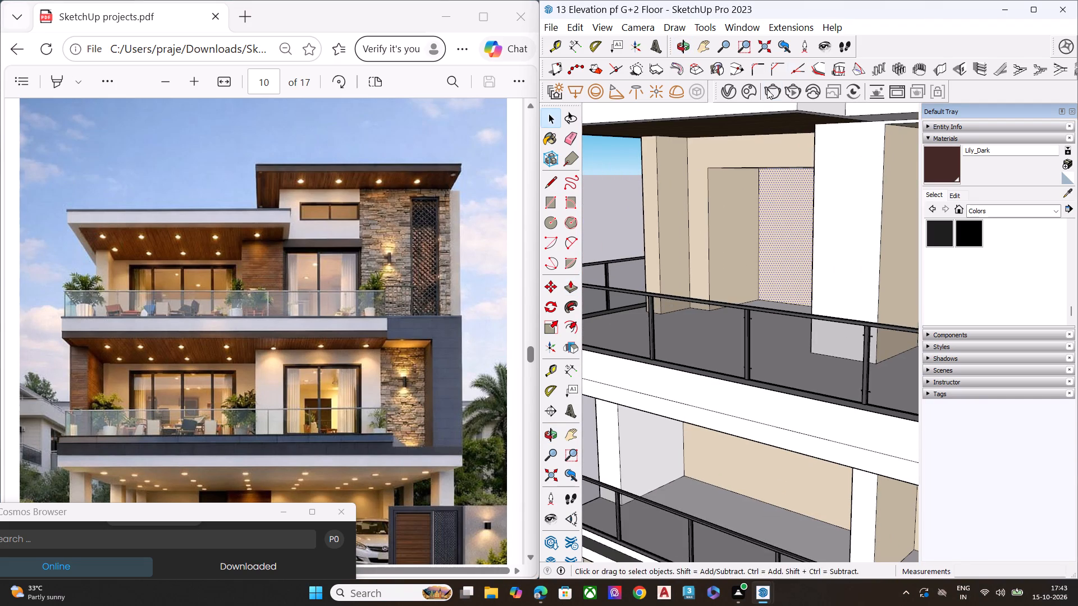
click(732, 92)
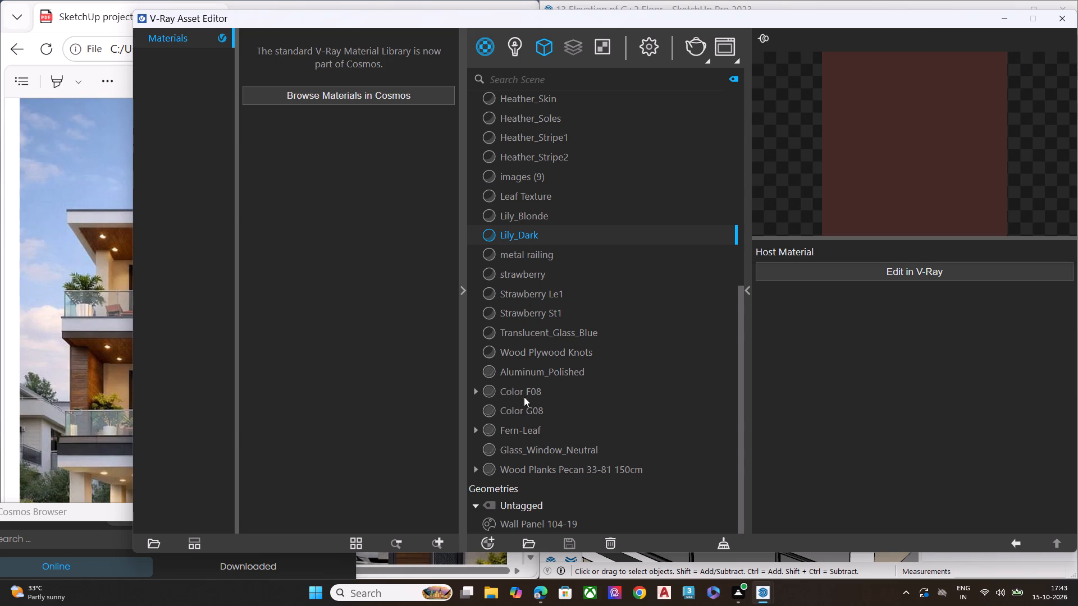
click(541, 407)
right_click(542, 406)
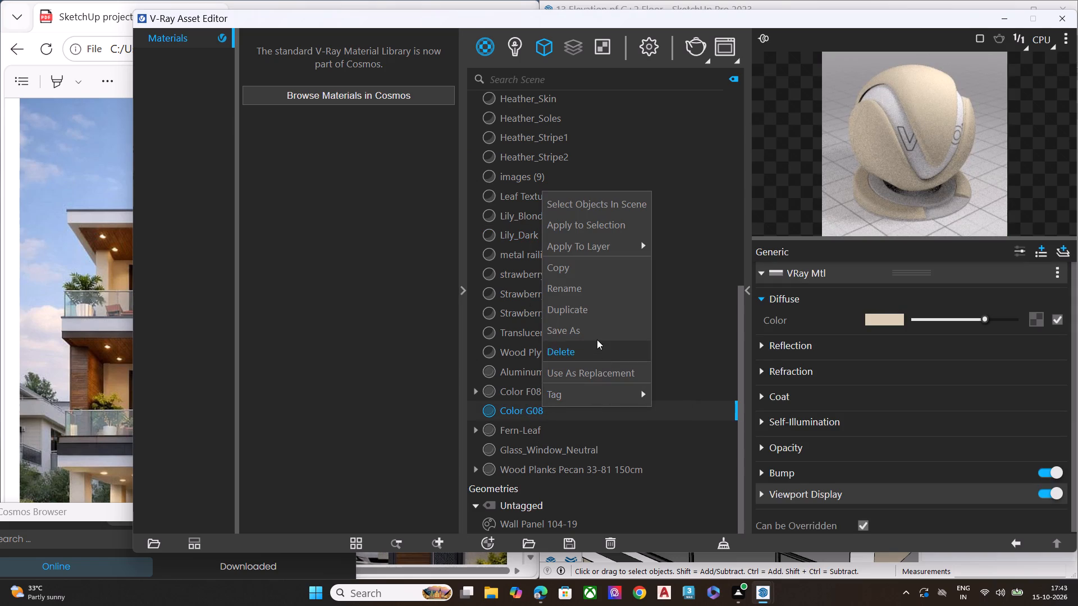
click(596, 347)
click(577, 290)
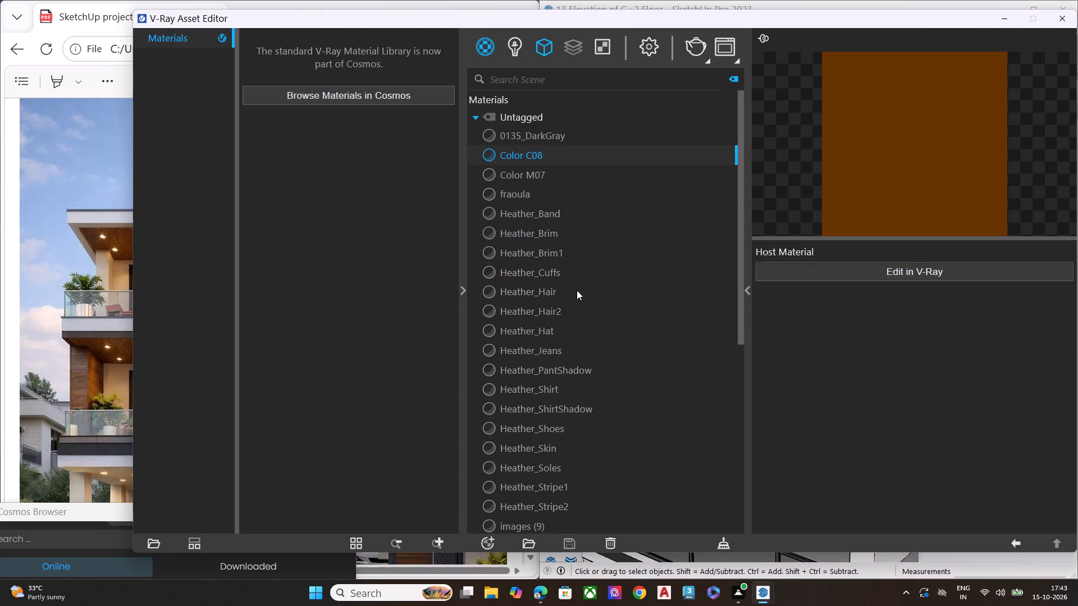
click(1064, 17)
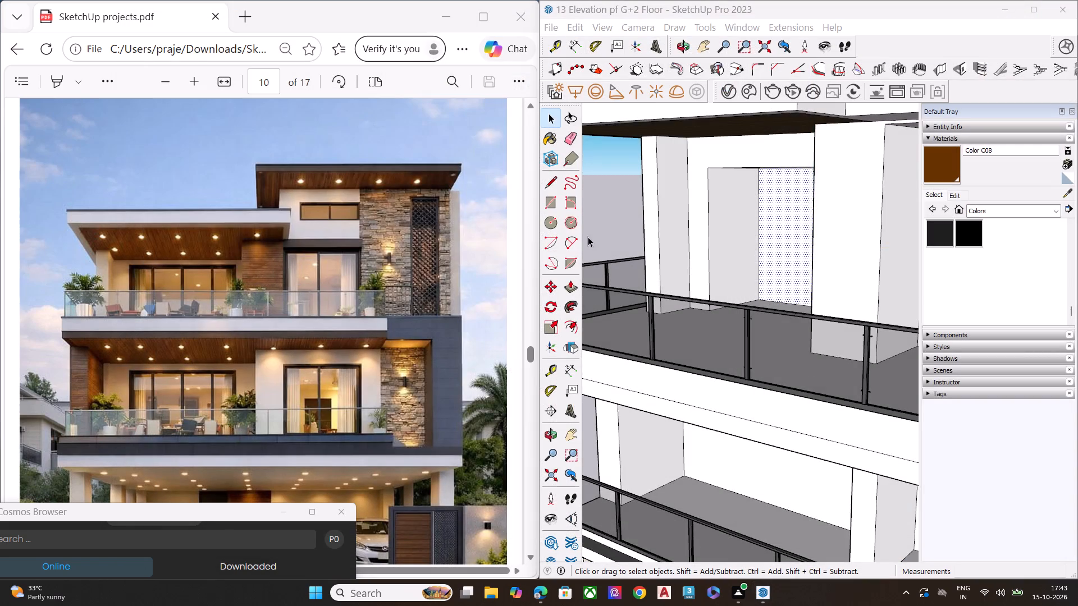
Draw an opening rectangle about 15' 7" wide and 9' 6" high on the lower balcony's rear wall, starting at floor level.
scroll(588, 237, down, 8)
scroll(720, 252, down, 6)
middle_drag(728, 299, 758, 244)
scroll(741, 310, up, 1)
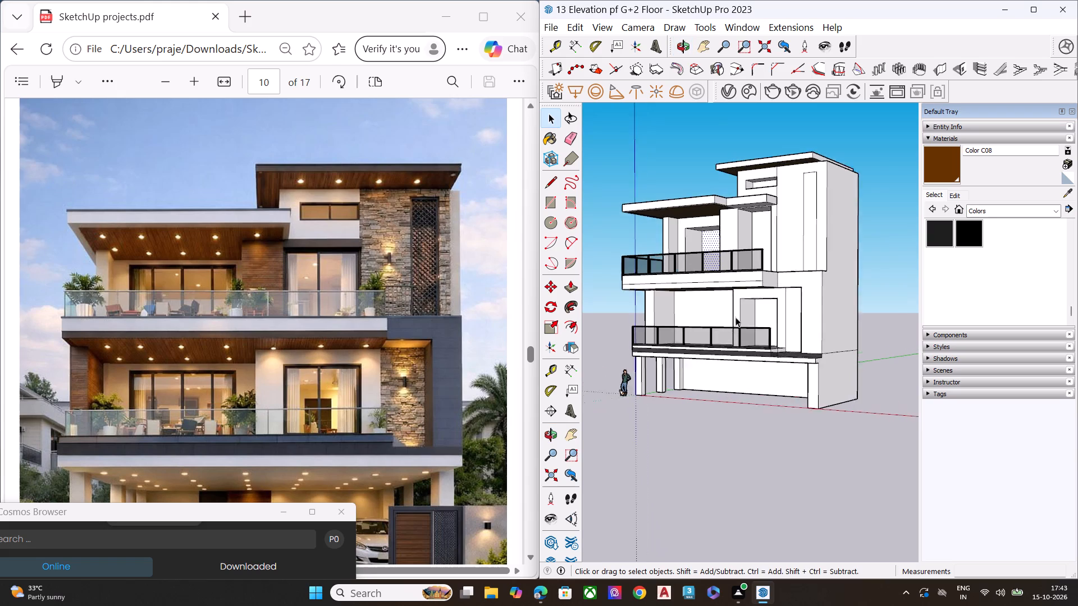
scroll(736, 317, up, 4)
key(space)
scroll(713, 321, up, 1)
middle_drag(717, 326, 774, 430)
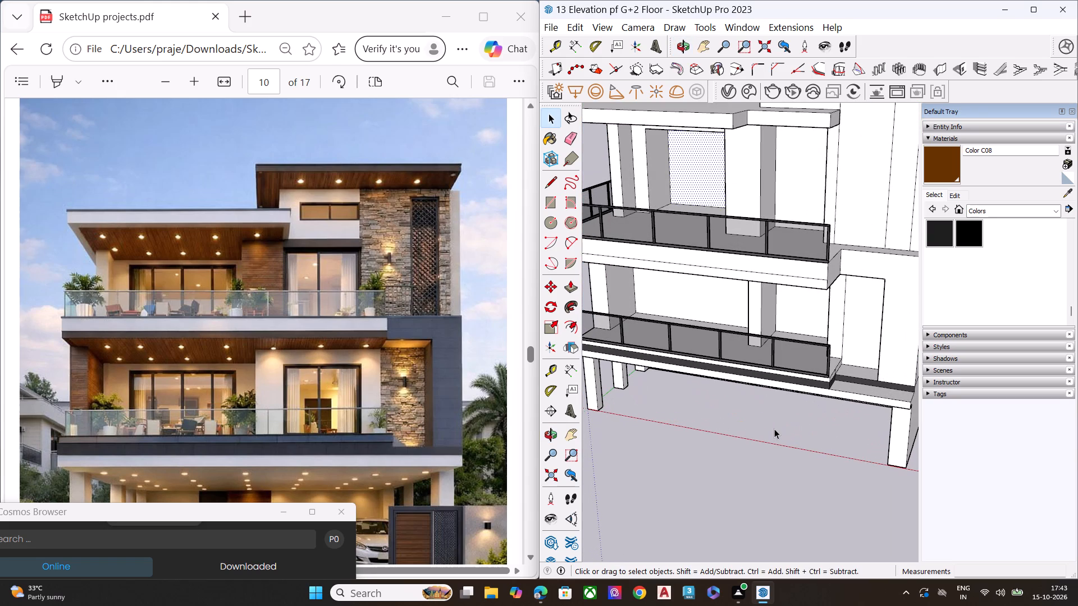
key(r)
click(647, 313)
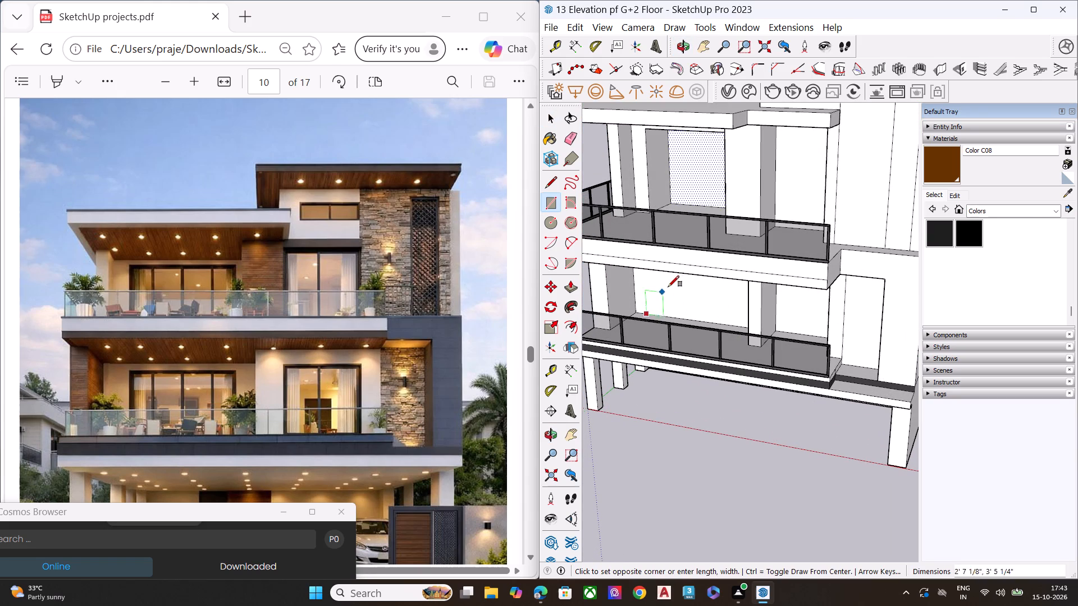
middle_drag(668, 266, 754, 79)
scroll(743, 121, up, 1)
middle_drag(703, 281, 722, 330)
scroll(722, 330, up, 3)
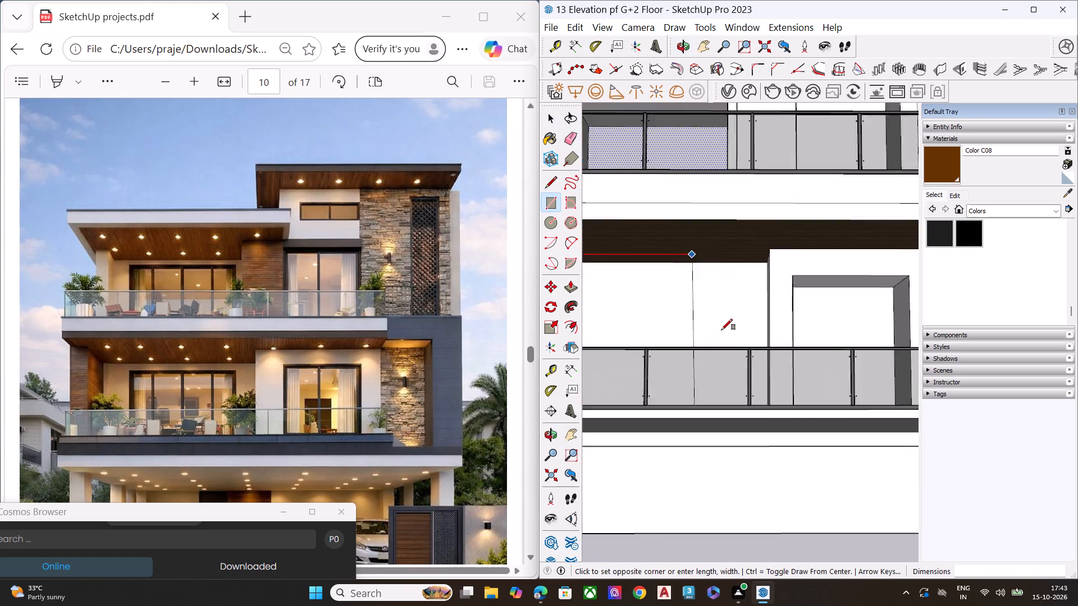
scroll(721, 330, up, 3)
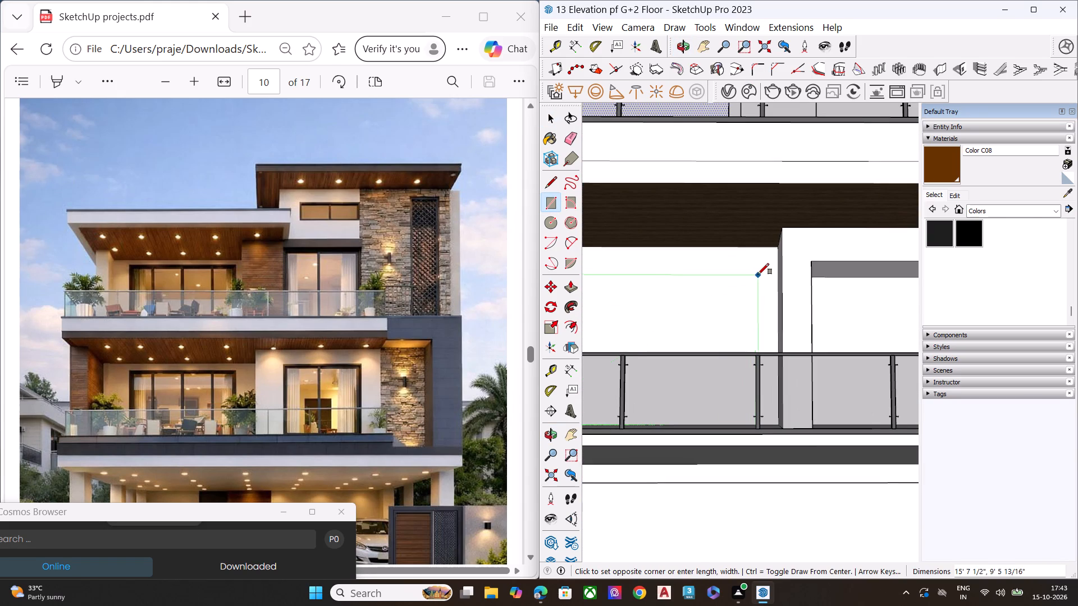
click(756, 273)
key(space)
Recess the lower balcony's opening rectangle about 6' 10" into the rear wall with Push/Pull.
click(720, 310)
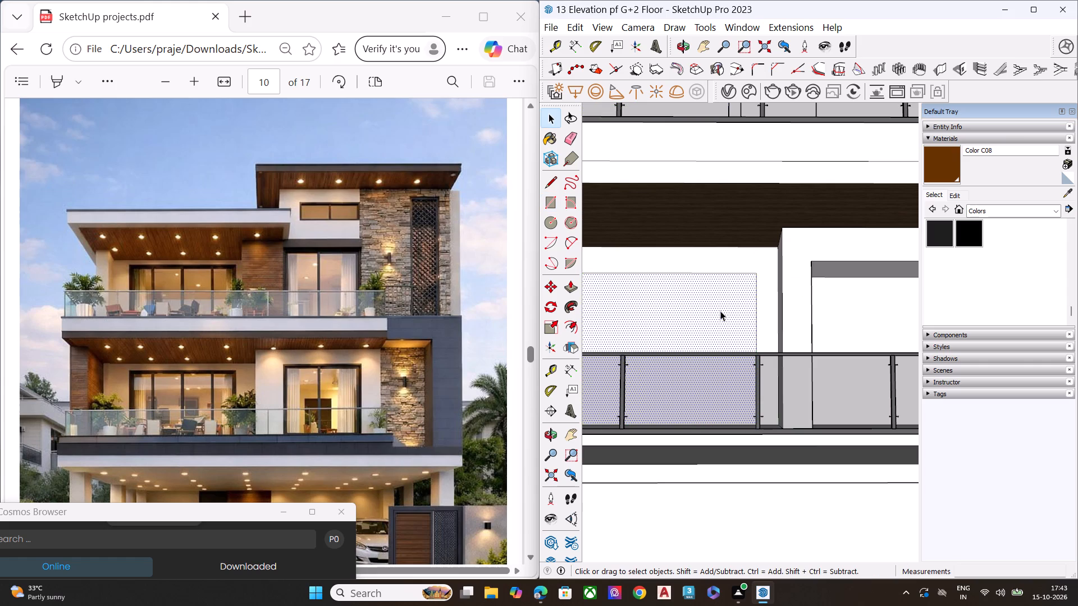
key(p)
middle_drag(667, 291, 926, 330)
scroll(924, 331, down, 2)
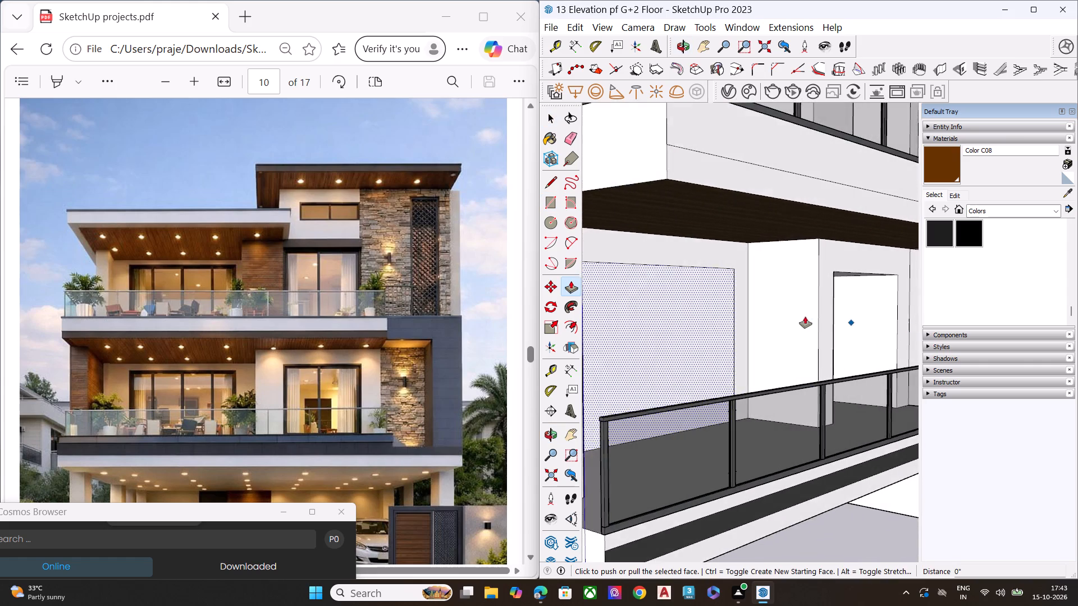
scroll(805, 316, down, 2)
click(721, 320)
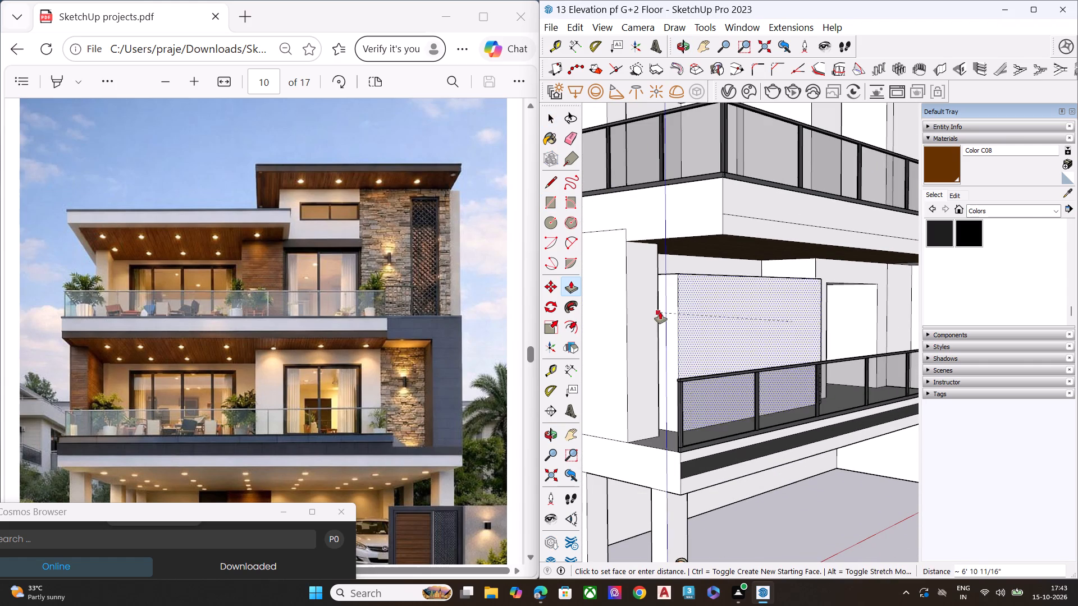
click(671, 307)
key(space)
Push the back face of the lower balcony's recessed opening about 1' deeper.
middle_drag(743, 315, 644, 311)
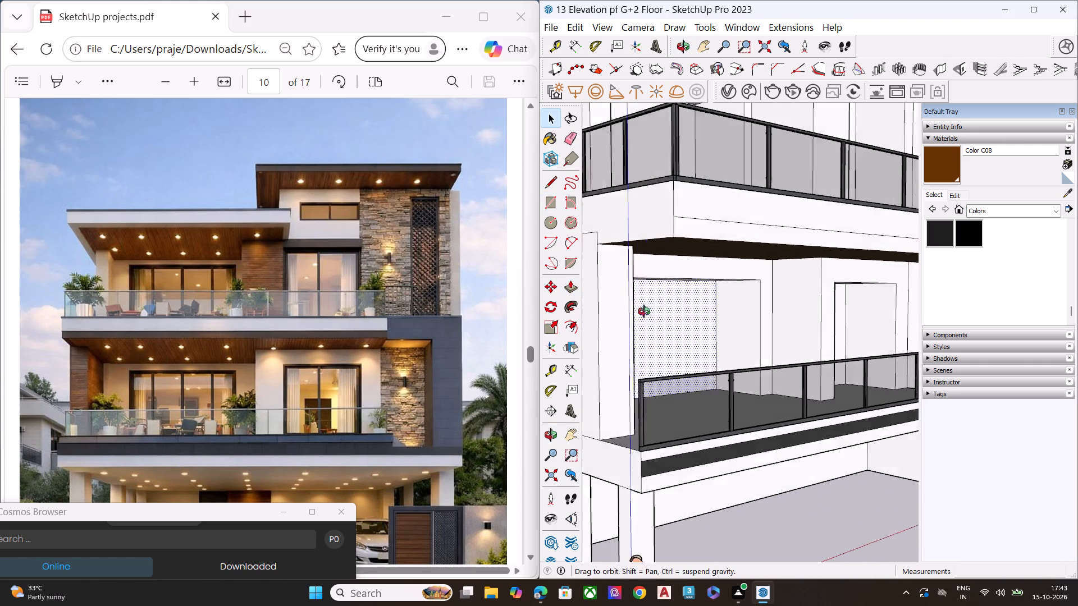
middle_drag(644, 311, 555, 299)
middle_drag(711, 310, 466, 291)
scroll(664, 289, up, 2)
scroll(672, 291, down, 3)
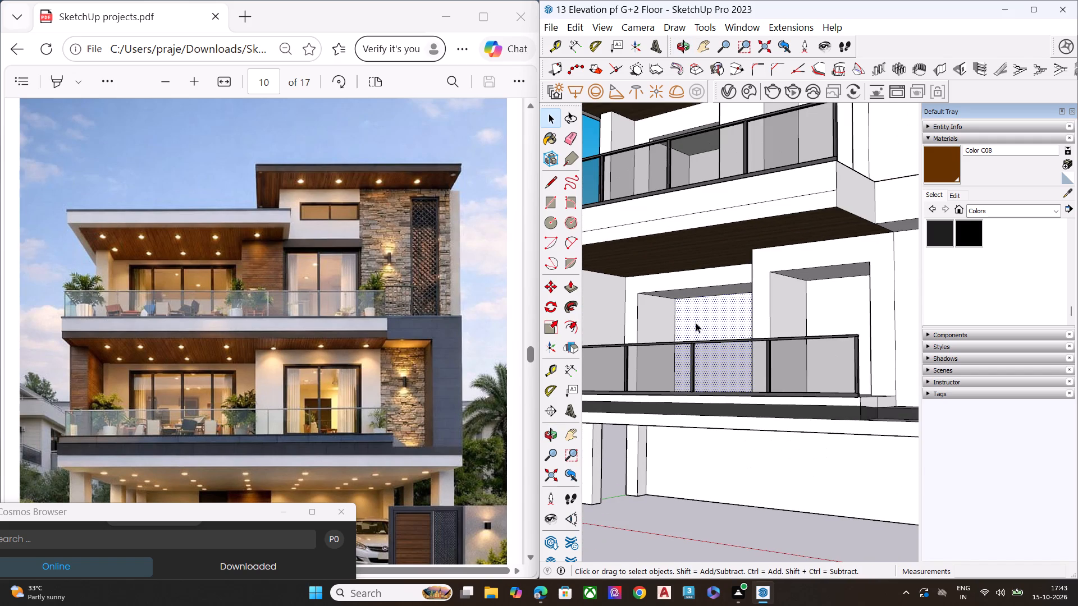
key(p)
click(696, 323)
click(702, 324)
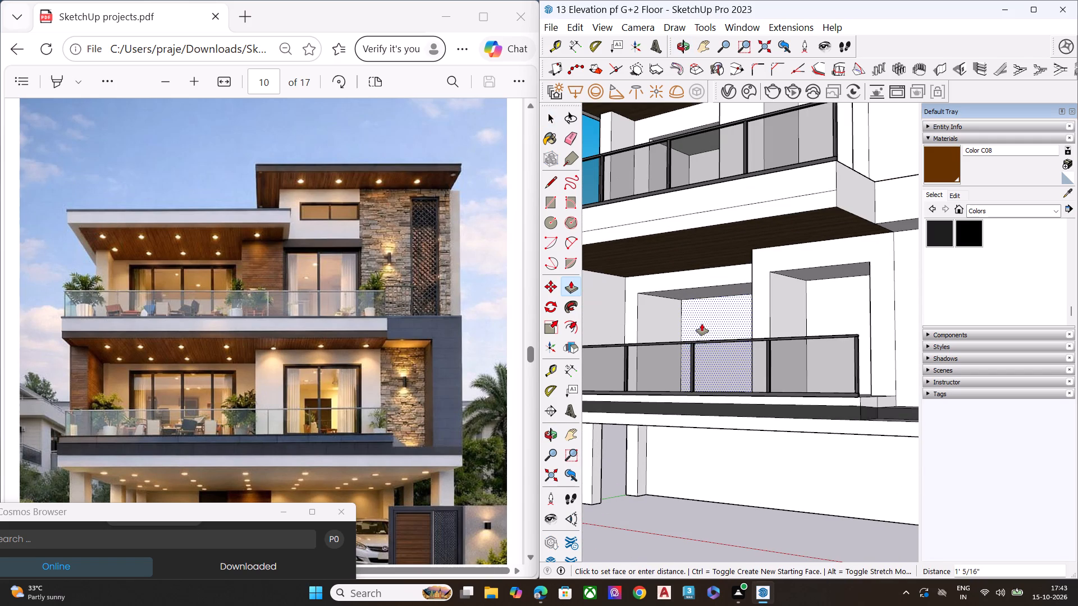
key(space)
Inspect the balcony openings and the overall front elevation from several angles against the reference image.
scroll(637, 219, down, 6)
double_click(605, 172)
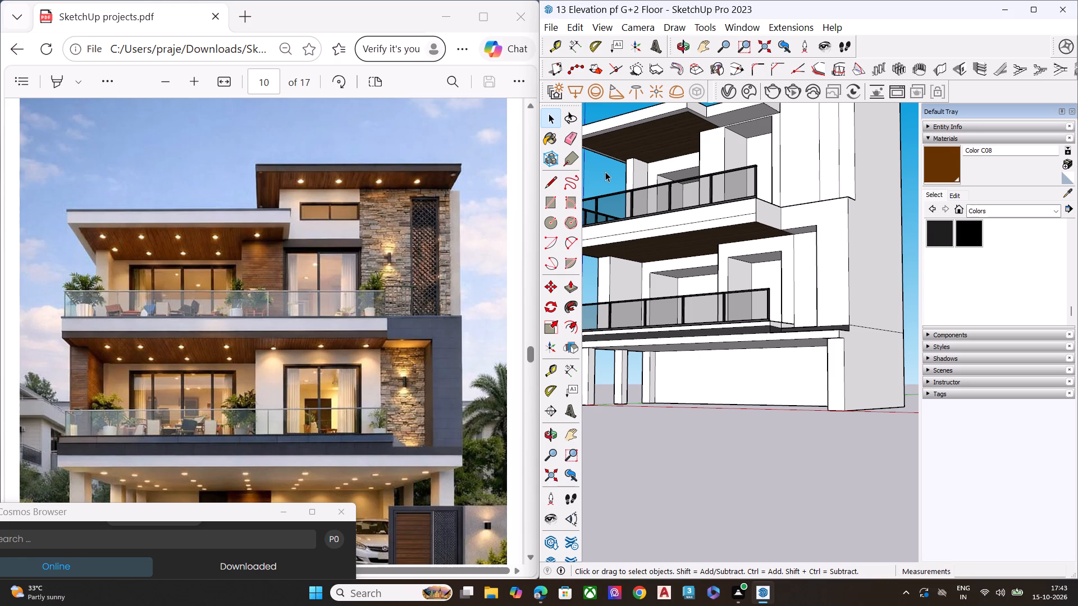
scroll(761, 176, down, 8)
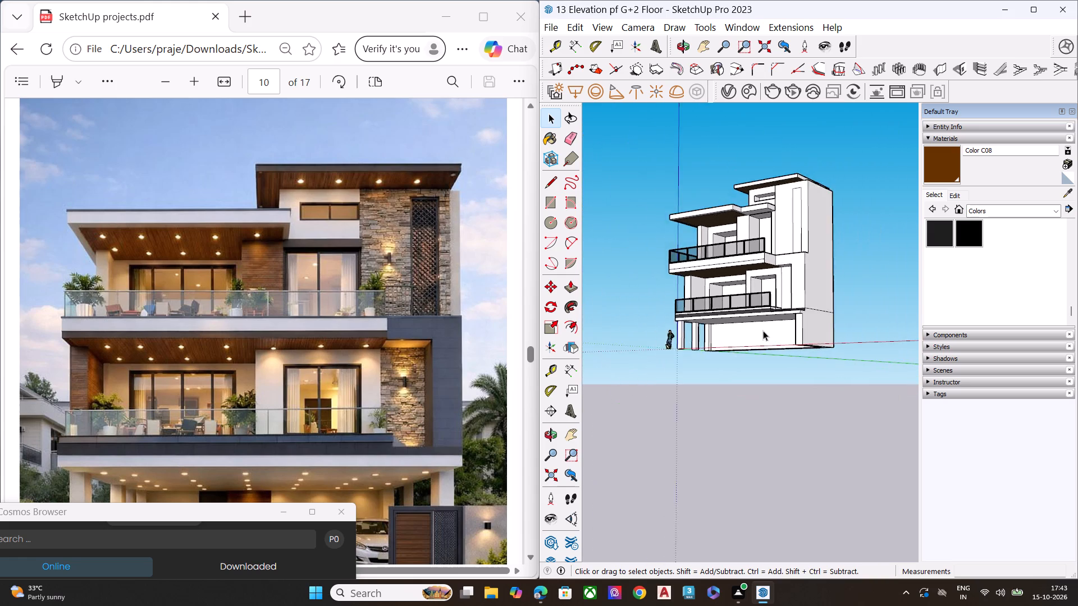
scroll(757, 330, up, 1)
middle_drag(757, 330, 841, 173)
scroll(746, 237, up, 7)
middle_drag(730, 262, 830, 387)
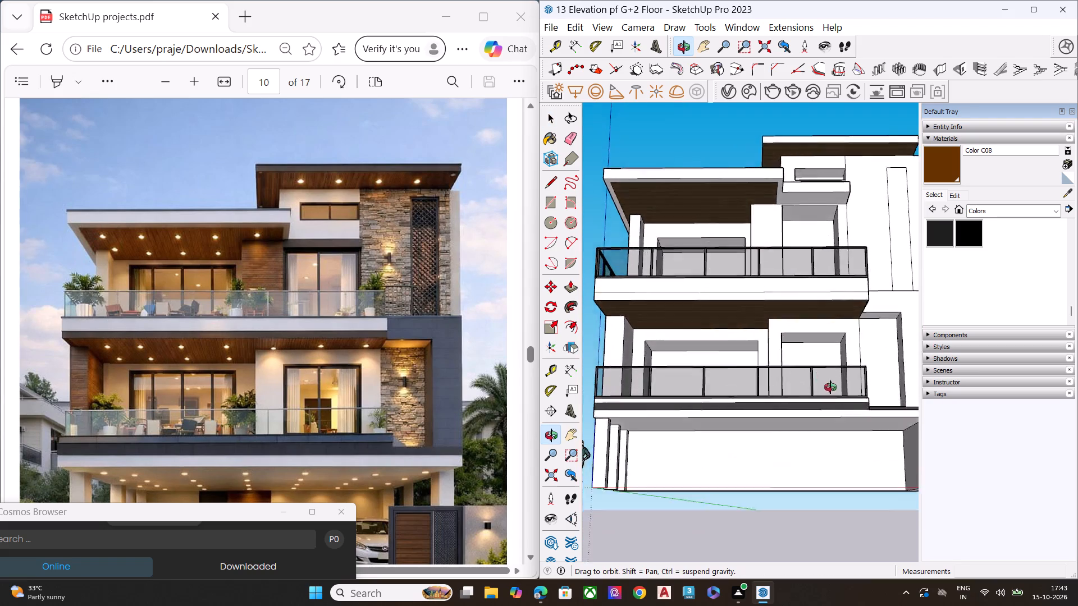
middle_drag(830, 387, 874, 394)
scroll(753, 263, down, 5)
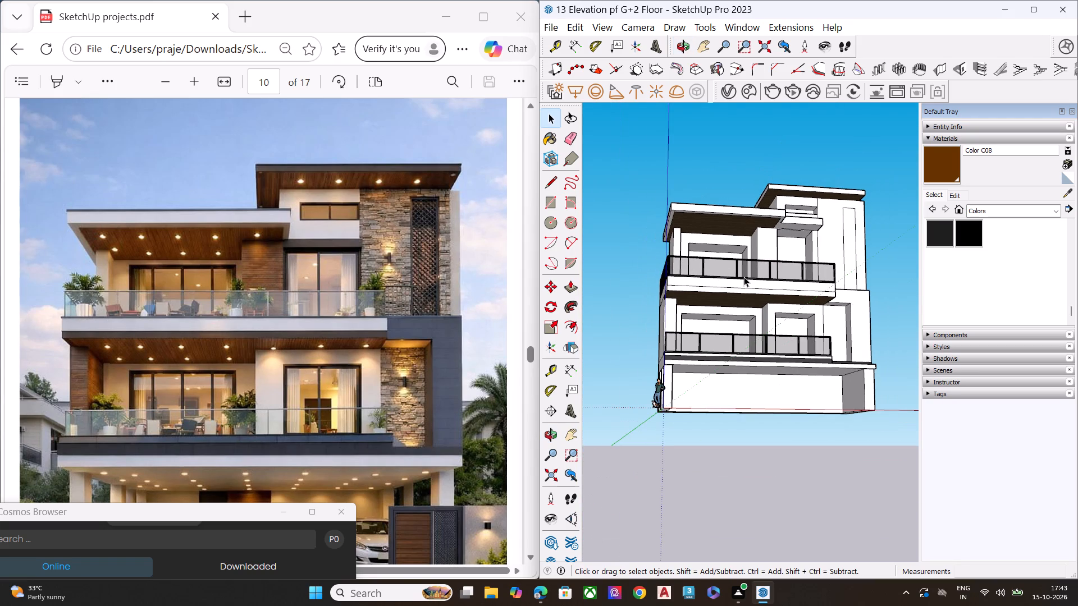
scroll(842, 277, up, 5)
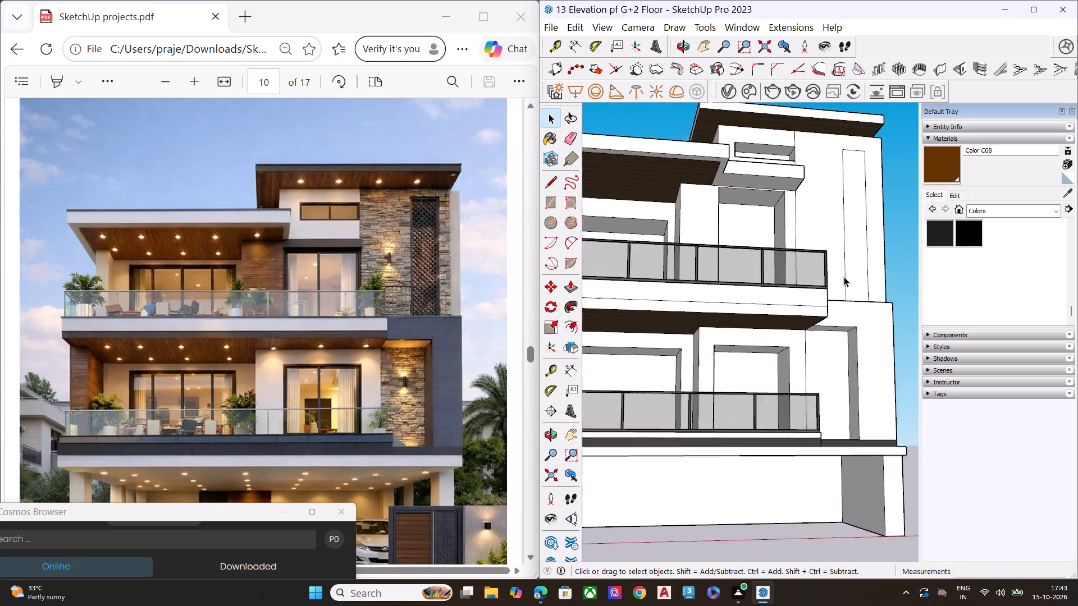
scroll(844, 277, up, 3)
middle_drag(815, 299, 721, 360)
scroll(788, 313, down, 6)
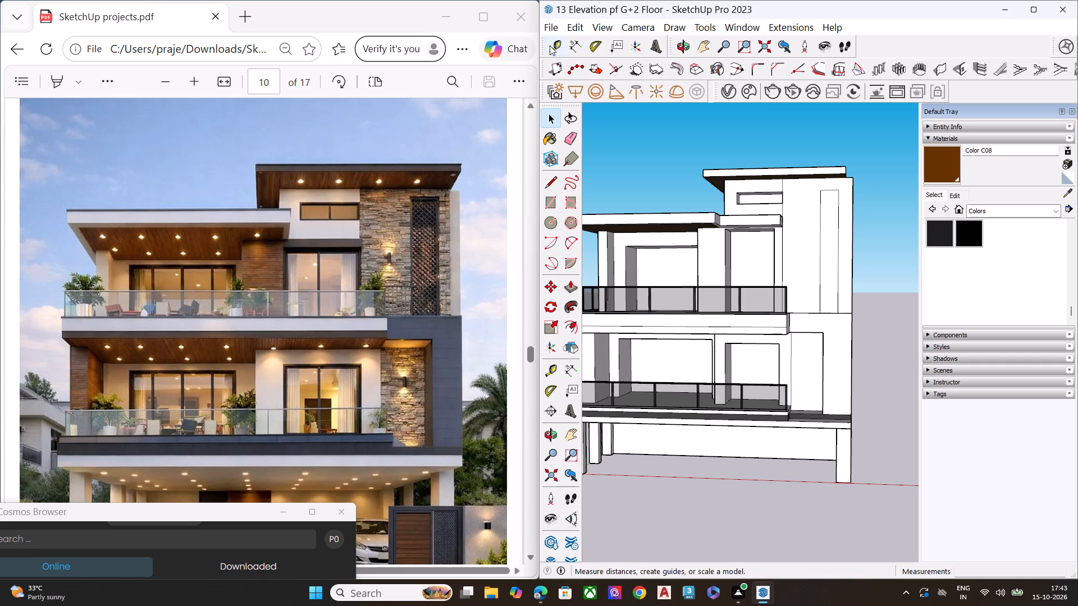
Open the model import and browse the Downloads folder for a suitable door or window model.
click(556, 25)
click(610, 260)
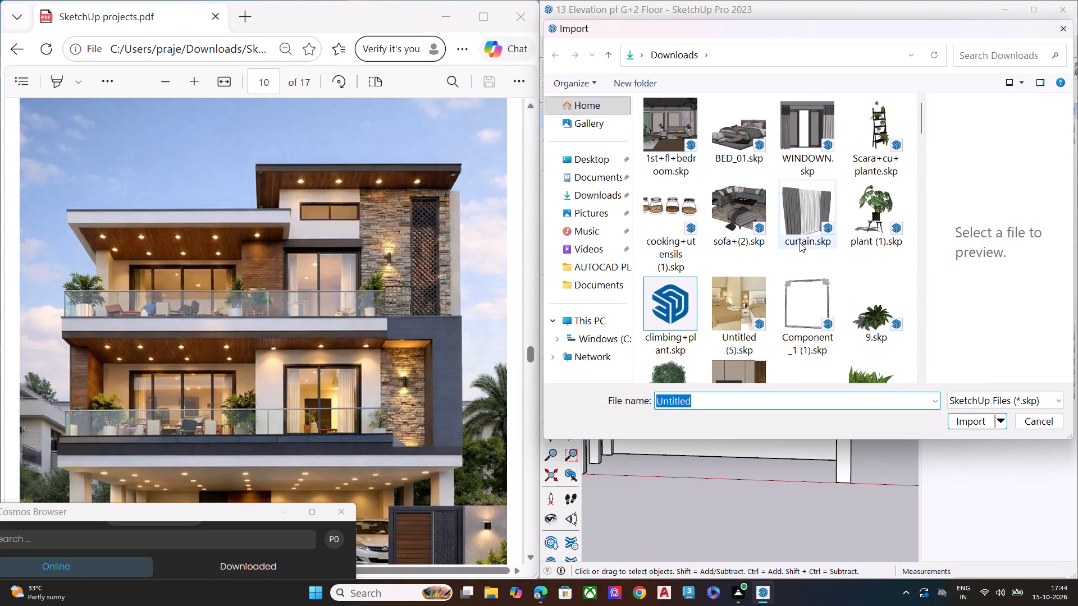
scroll(800, 242, down, 6)
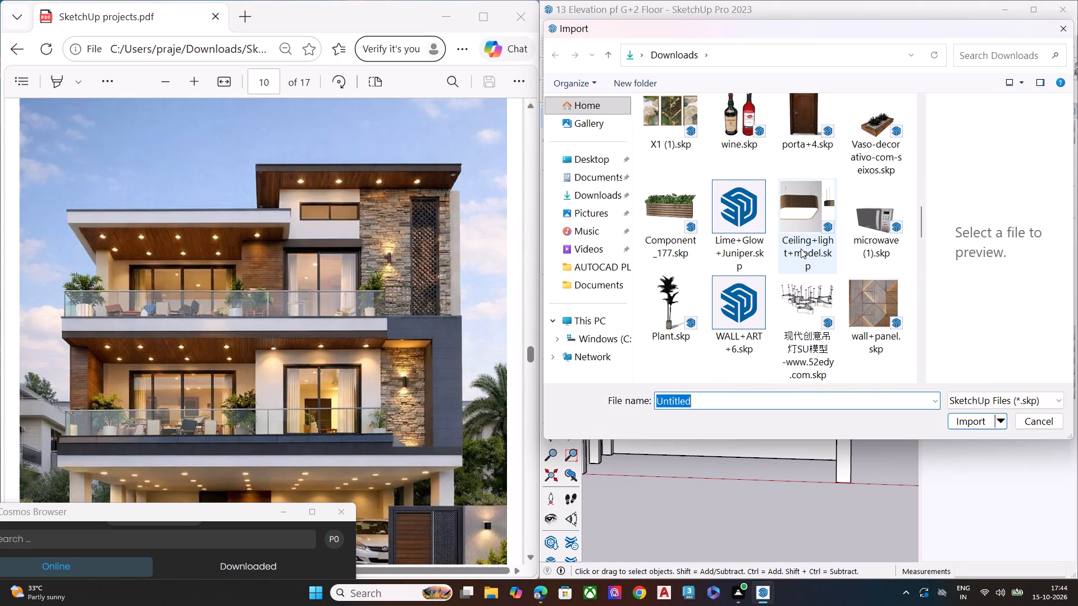
scroll(798, 251, down, 4)
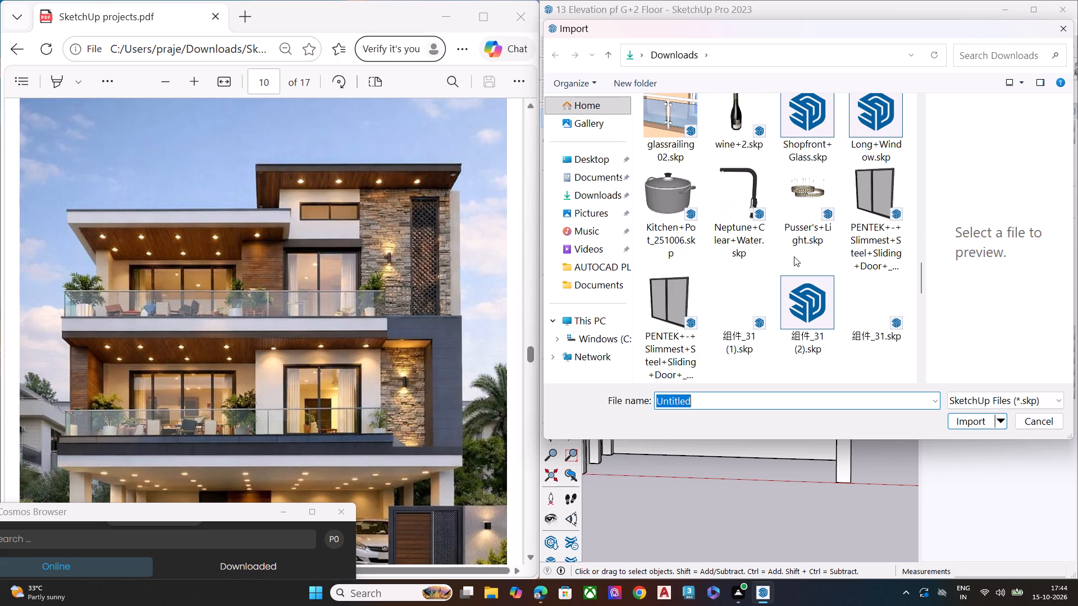
scroll(779, 264, down, 5)
scroll(778, 264, up, 1)
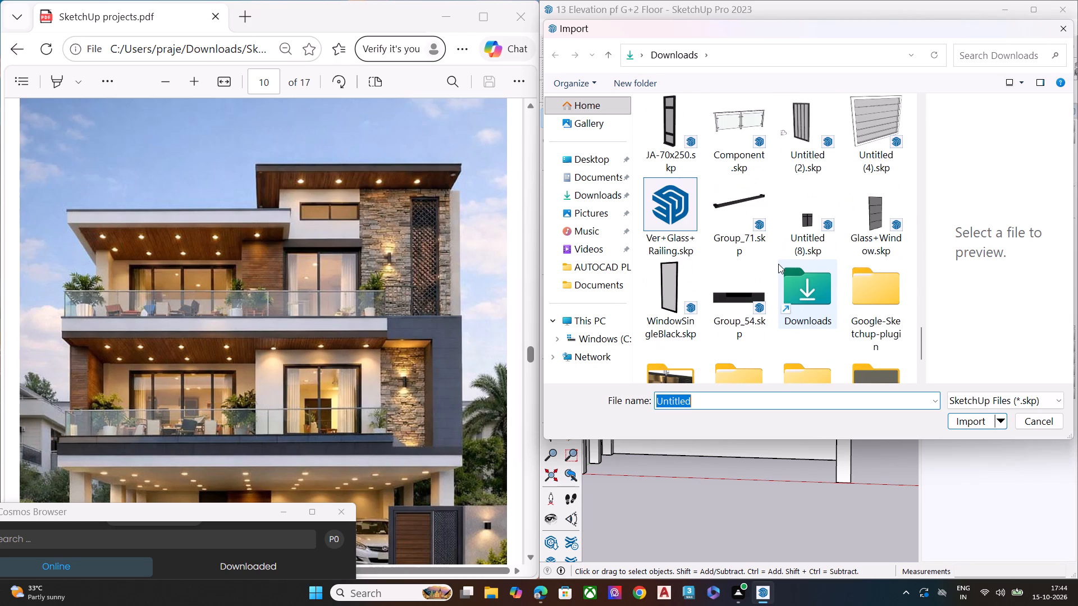
scroll(778, 264, up, 3)
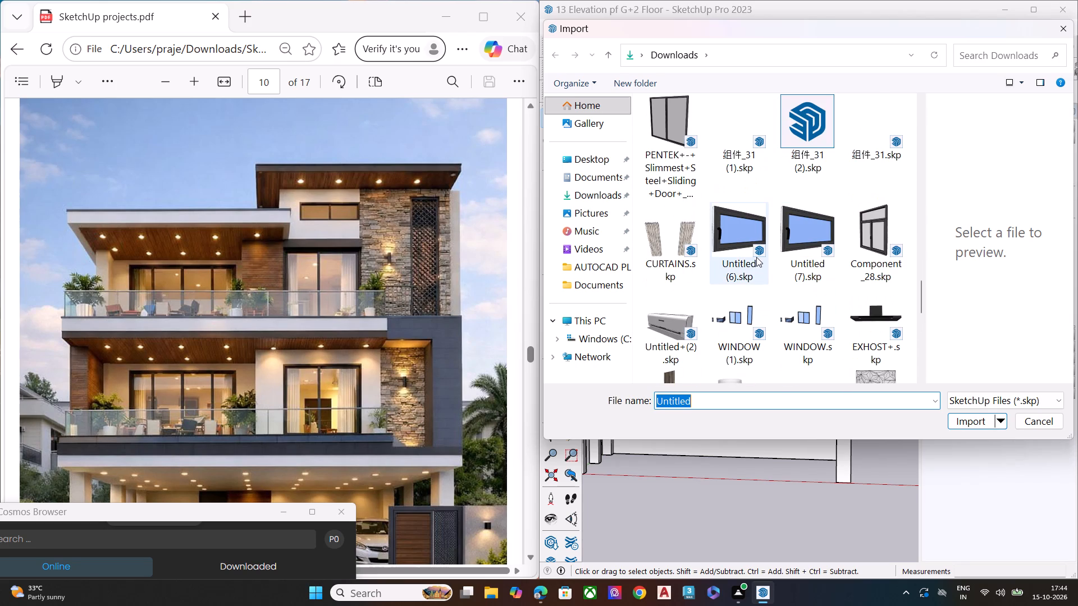
scroll(764, 251, up, 4)
scroll(770, 248, down, 2)
scroll(770, 248, up, 1)
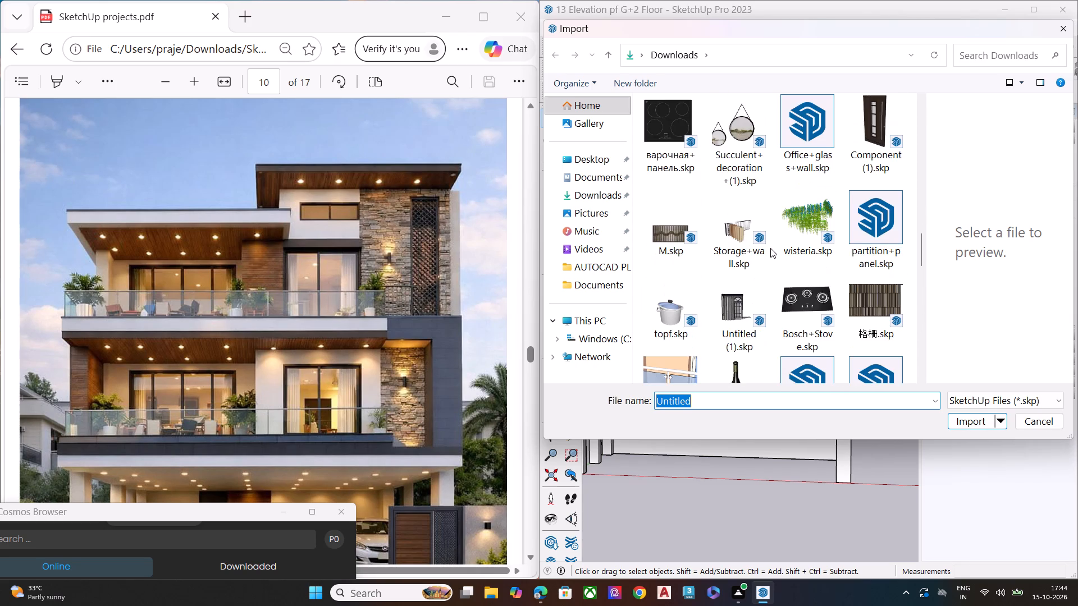
scroll(770, 248, up, 4)
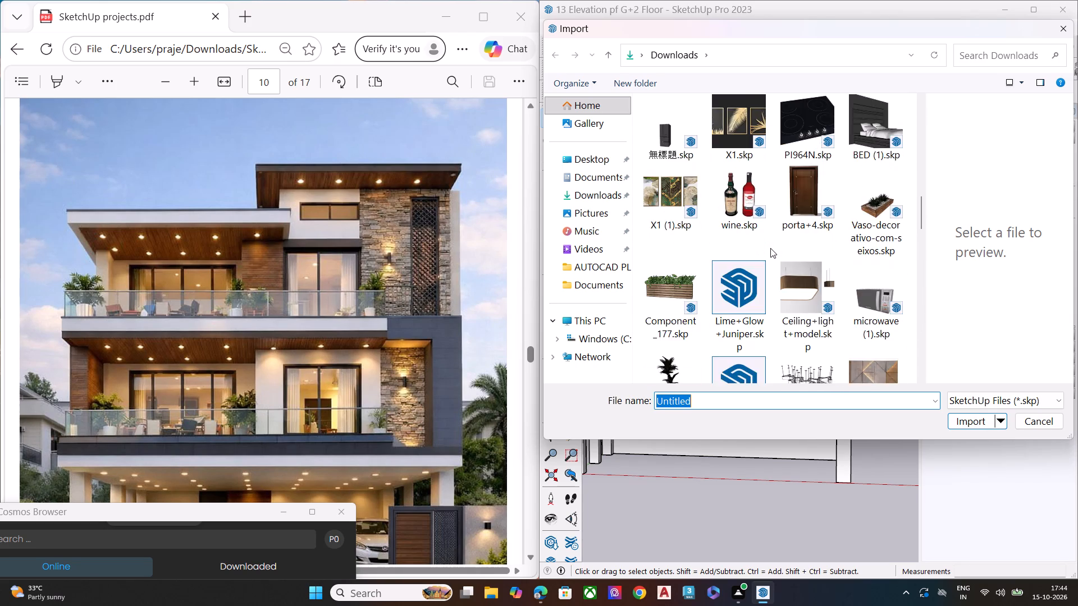
scroll(770, 248, up, 6)
scroll(770, 248, down, 4)
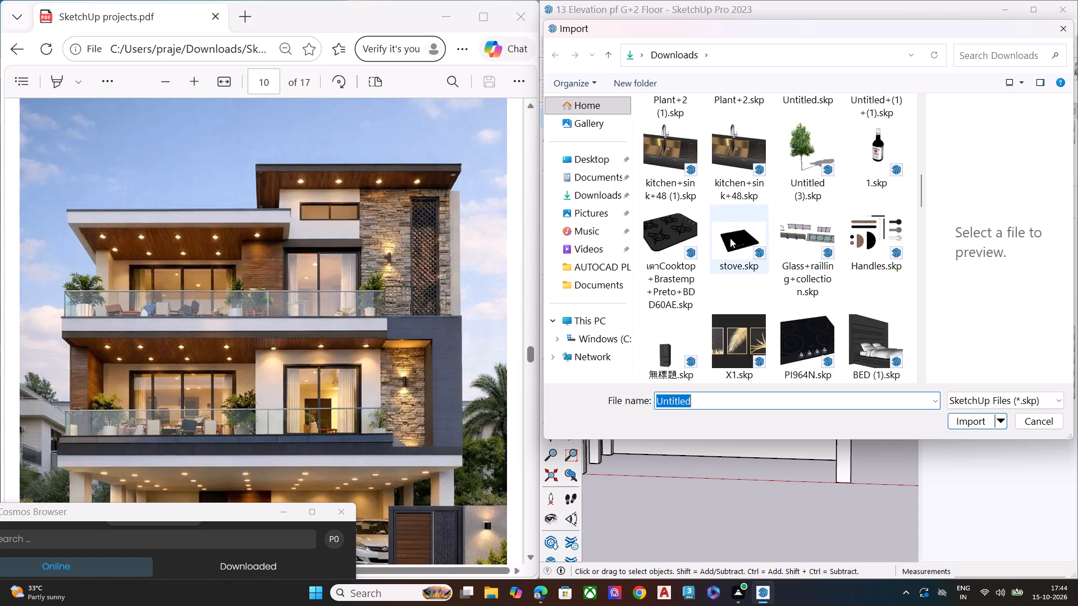
scroll(757, 229, down, 2)
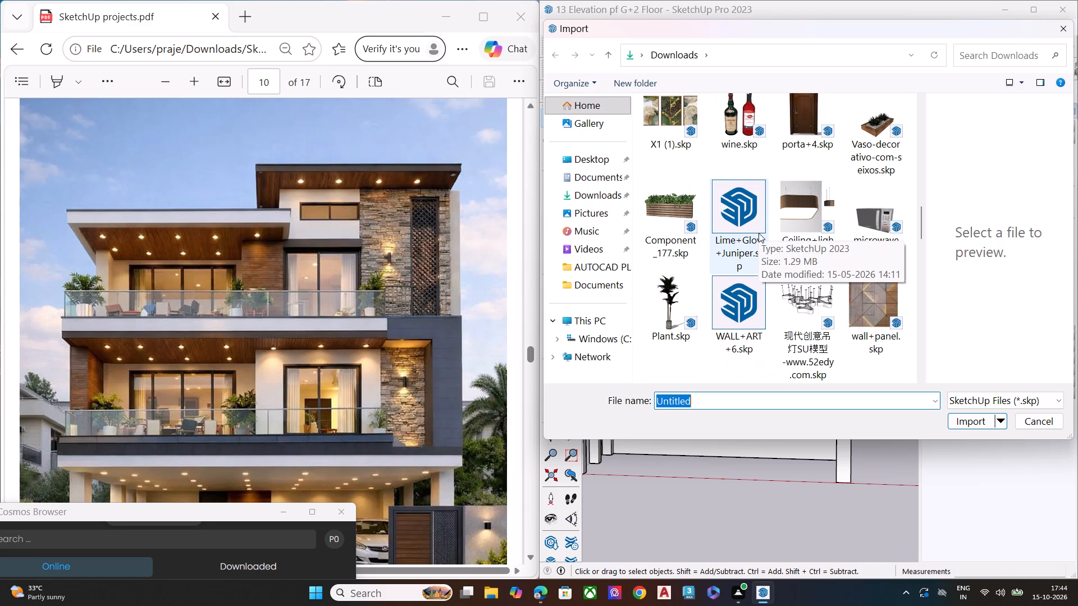
scroll(759, 233, down, 4)
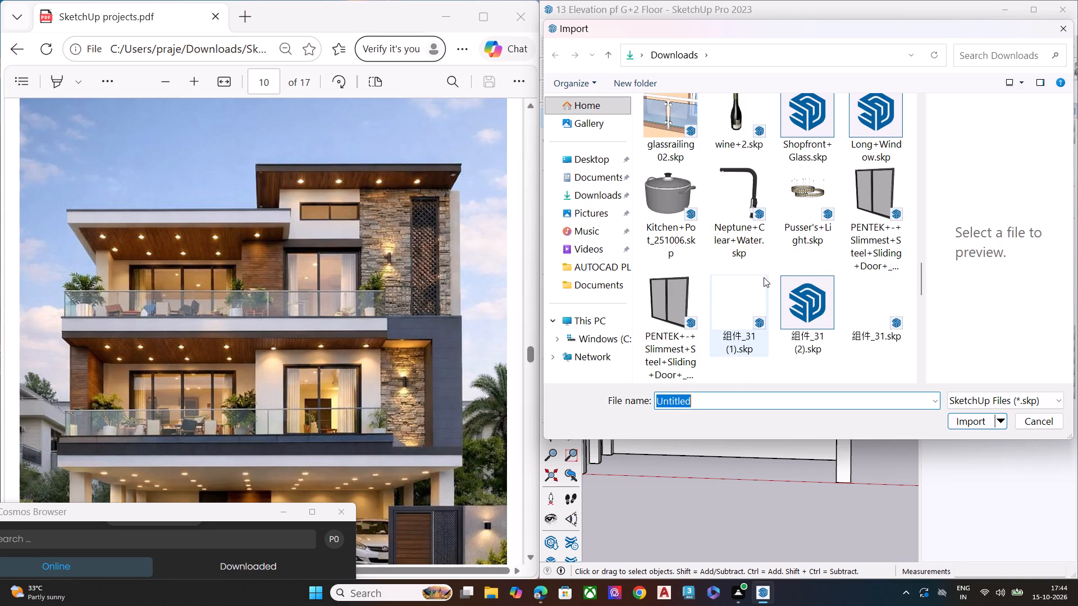
scroll(764, 277, down, 2)
scroll(764, 277, up, 1)
scroll(764, 277, down, 1)
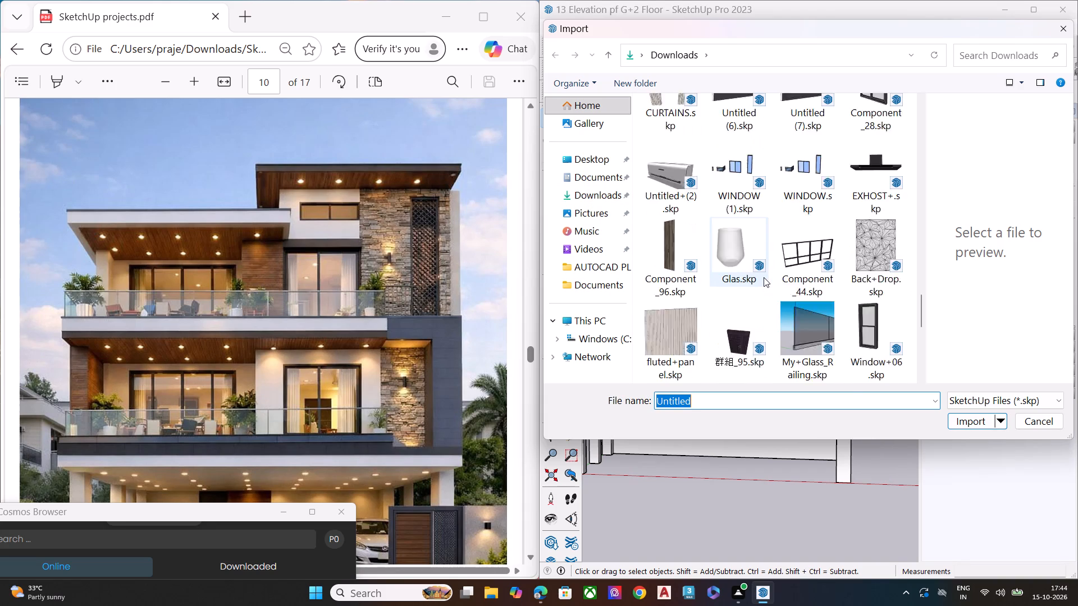
scroll(764, 277, down, 1)
Import Untitled (2).skp, the dark four-panel door, and place it on the ground in front of the building.
click(806, 259)
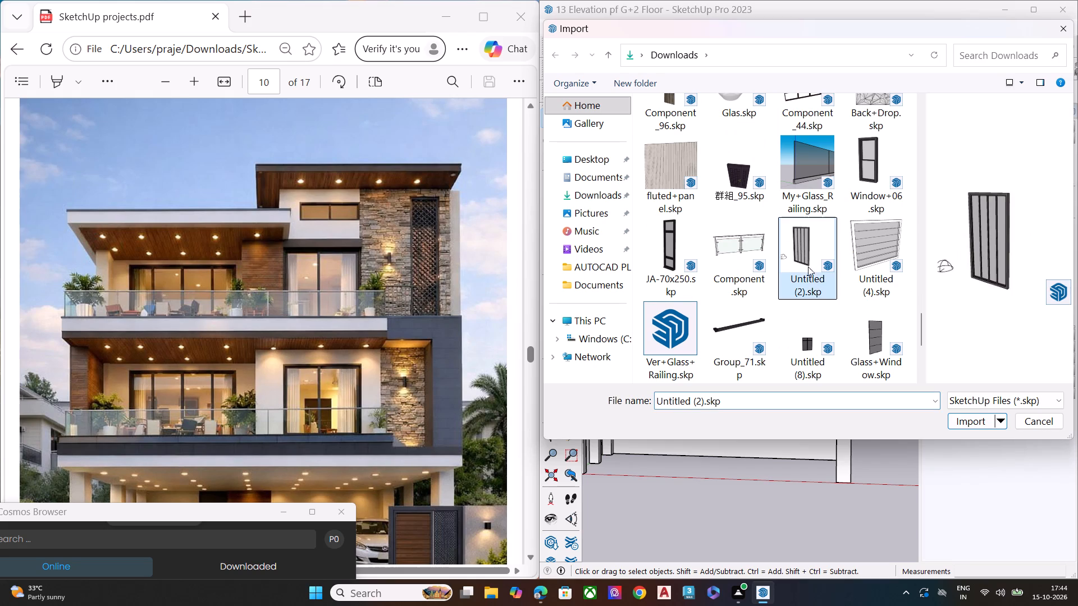
click(957, 424)
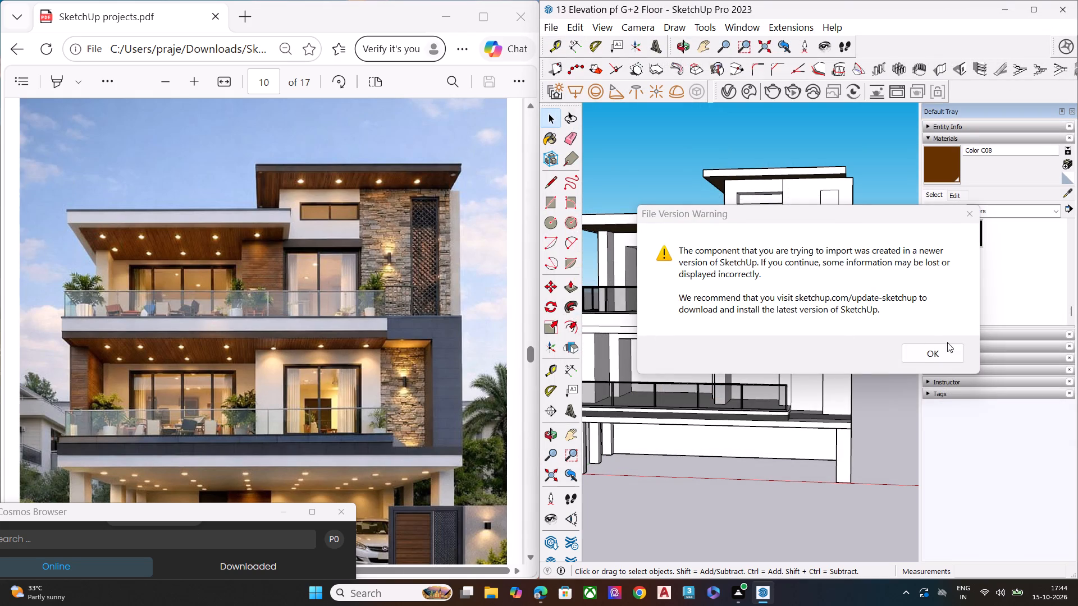
click(941, 355)
scroll(656, 380, down, 2)
middle_drag(644, 398, 648, 417)
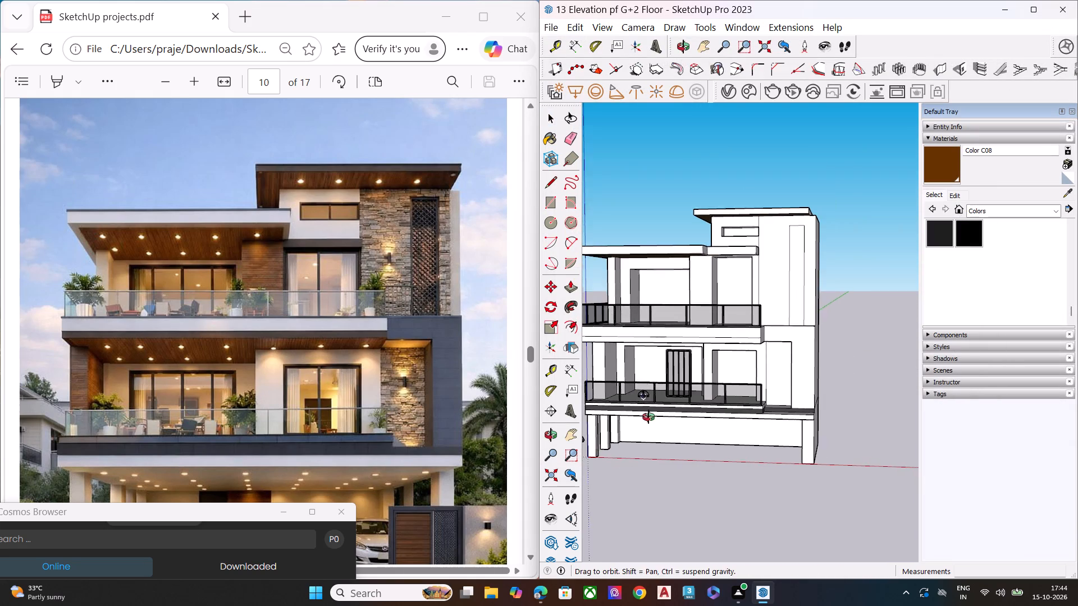
middle_drag(648, 417, 641, 466)
scroll(612, 420, up, 7)
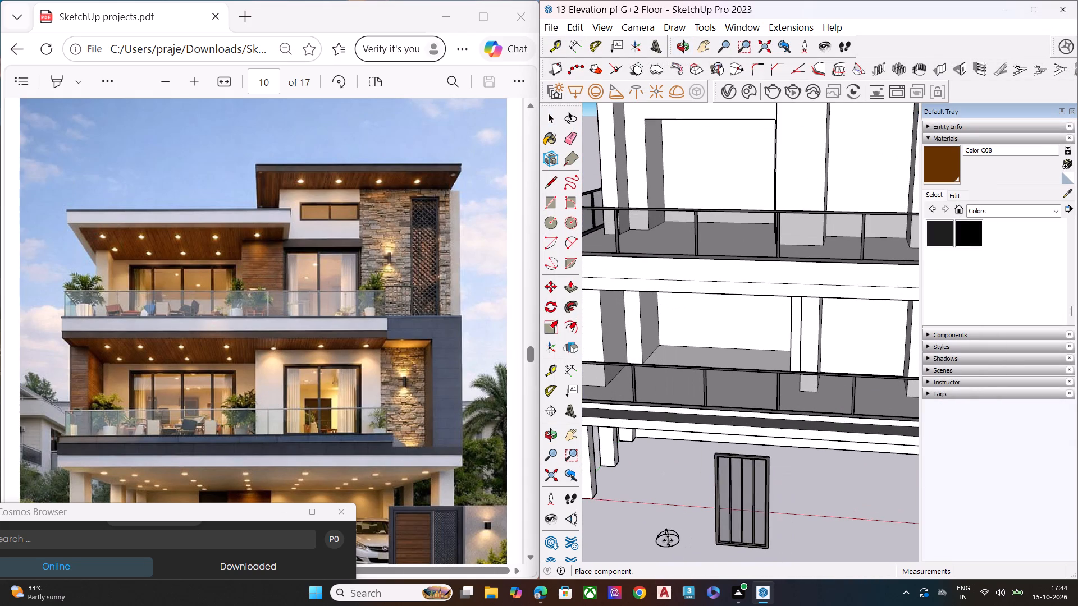
click(668, 540)
key(space)
middle_drag(698, 437, 715, 375)
scroll(716, 373, up, 1)
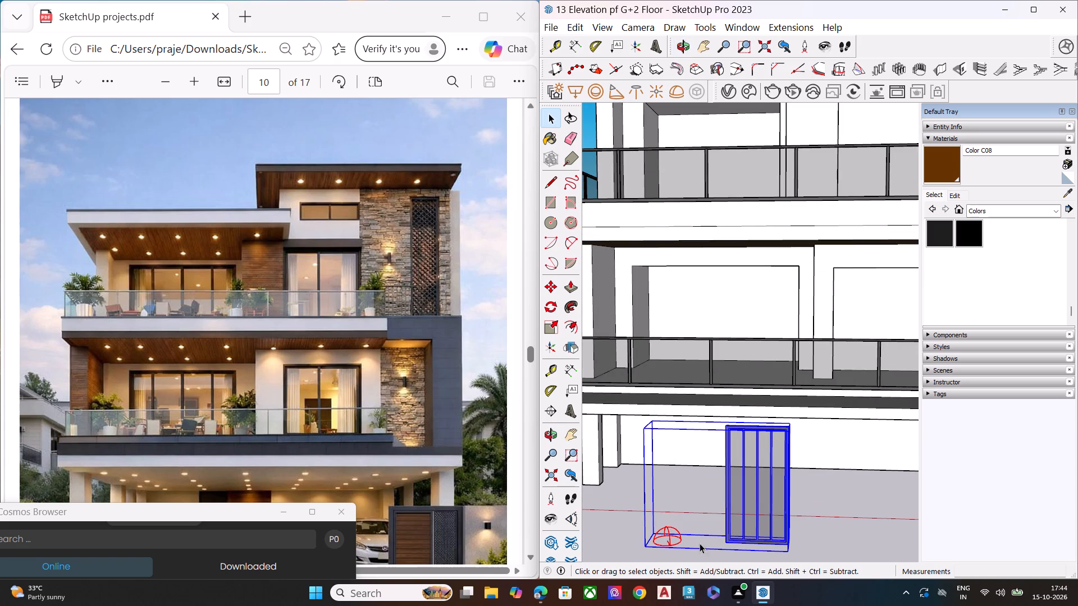
click(841, 506)
Delete the small dome-shaped object inside the imported door component and leave component editing.
scroll(732, 465, down, 5)
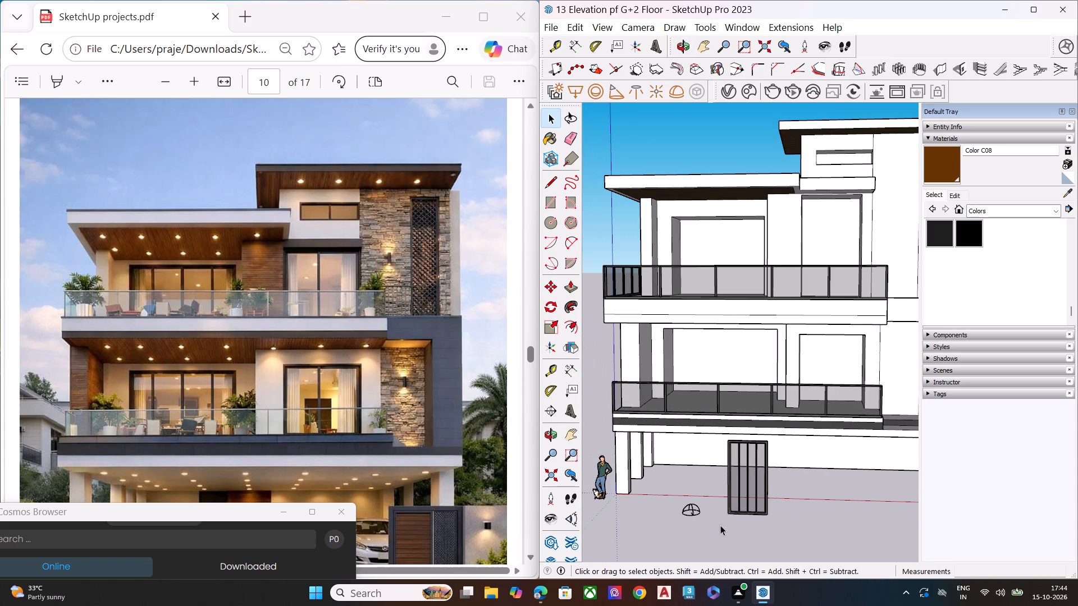
double_click(743, 493)
click(698, 516)
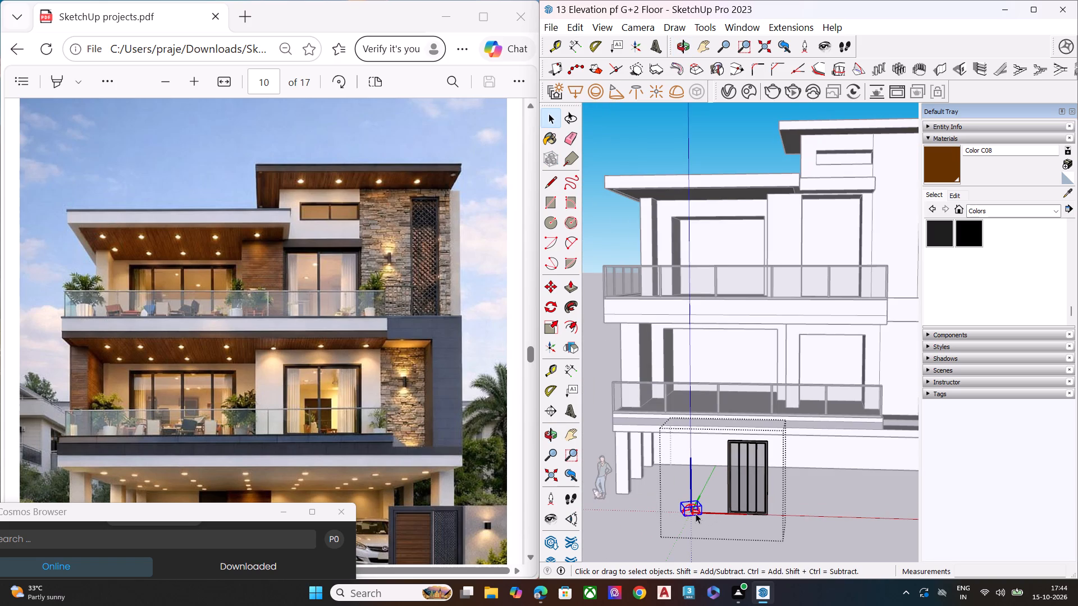
key(Delete)
click(620, 515)
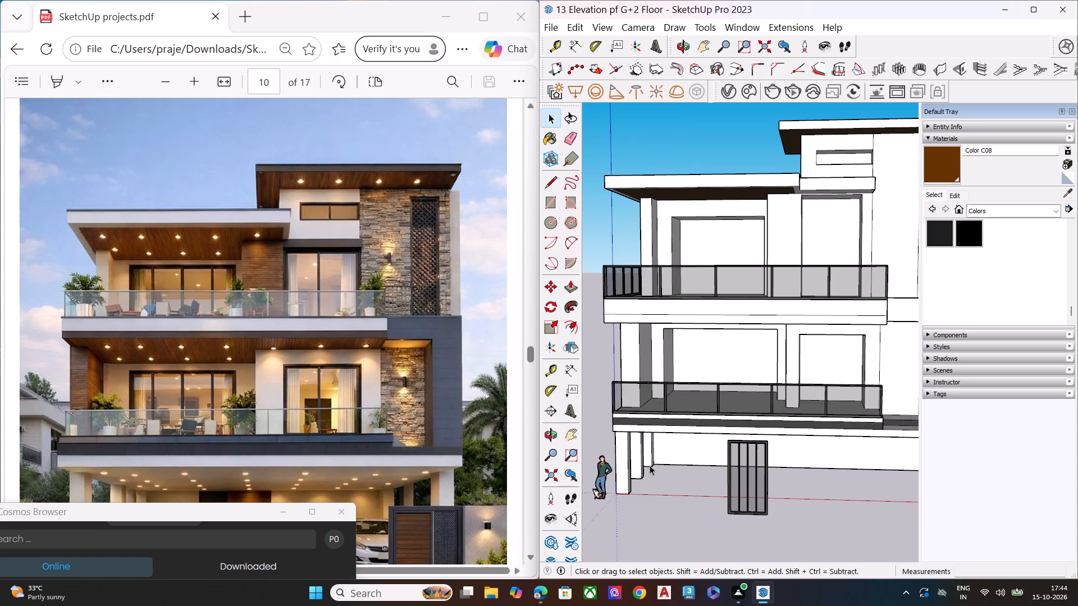
Set the Color C08 material's RGB values to red 205, green 218 and blue 180.
scroll(742, 356, down, 3)
scroll(747, 292, up, 1)
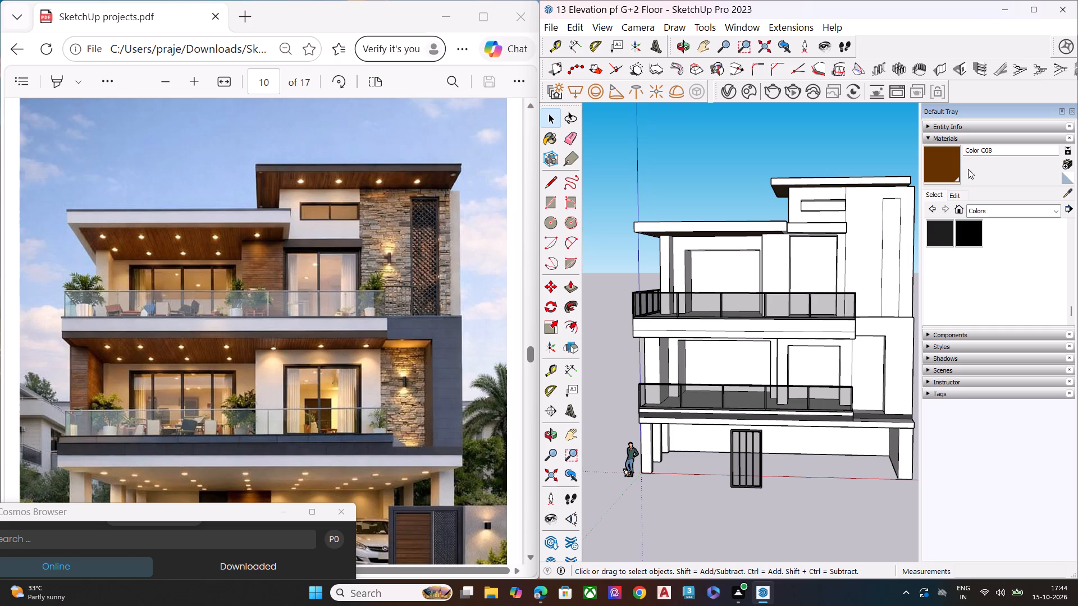
click(957, 195)
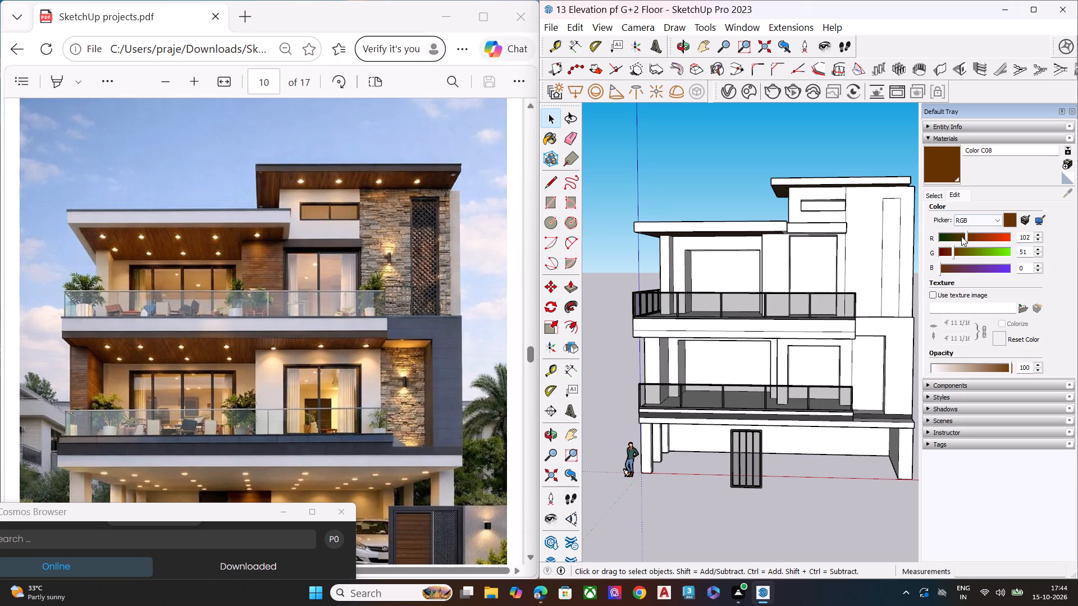
click(1029, 239)
key(BackSpace)
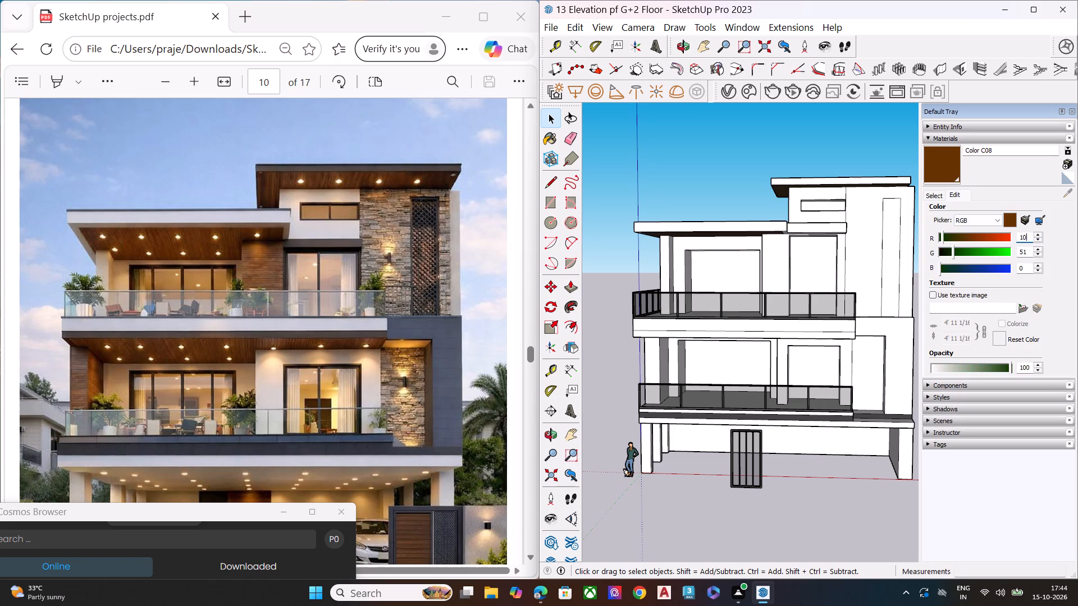
key(BackSpace)
key(BackSpace)
key(BackSpace)
key(BackSpace)
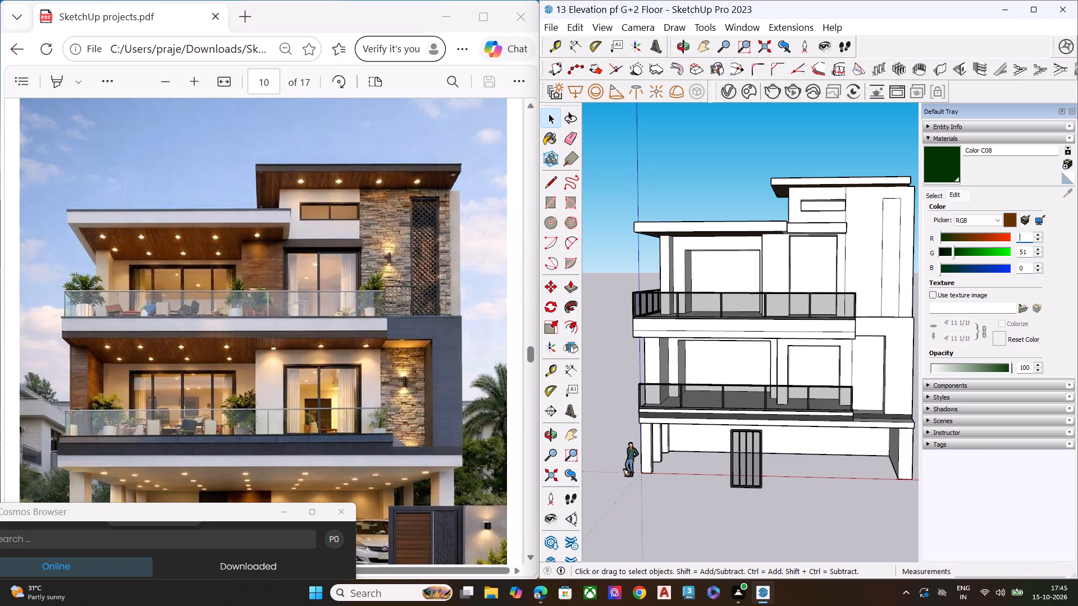
key(2)
key(0)
key(5)
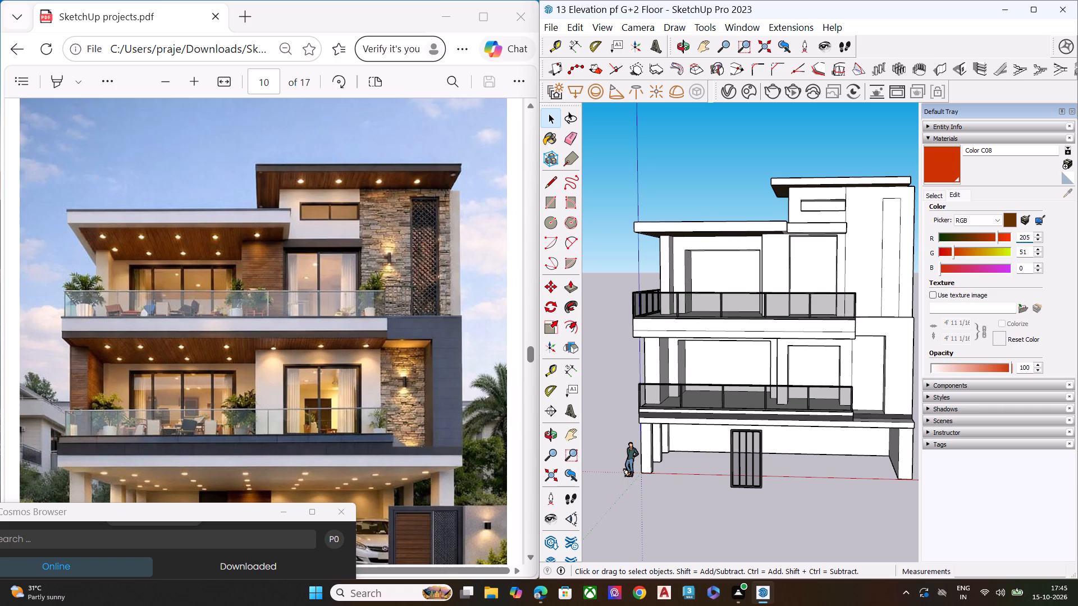
key(Return)
scroll(1029, 239, up, 1)
scroll(1029, 239, down, 1)
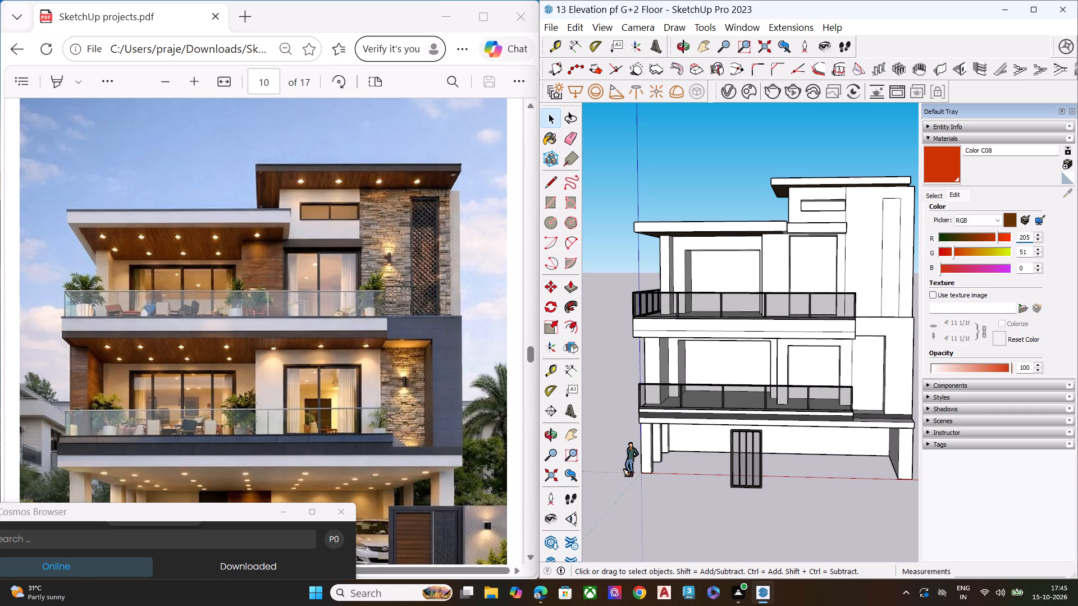
click(1031, 252)
key(BackSpace)
key(BackSpace)
key(BackSpace)
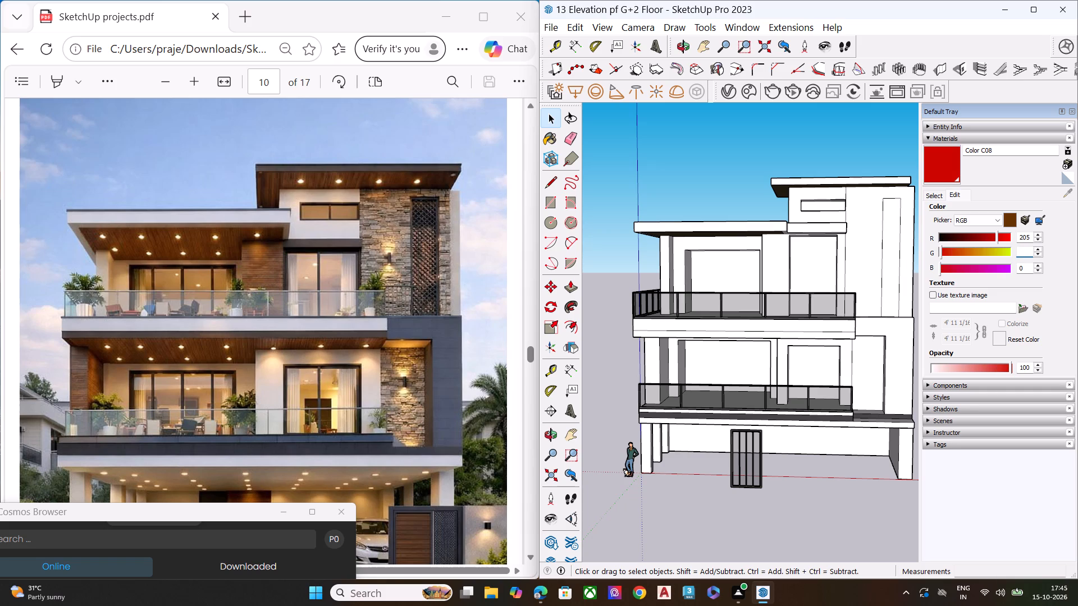
text(218)
key(Return)
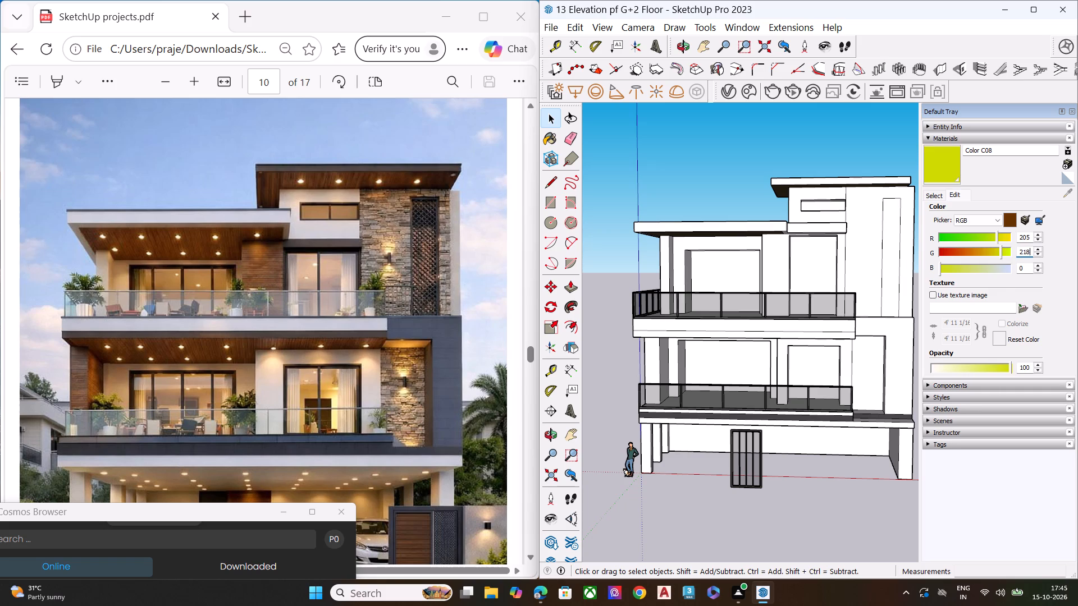
click(1026, 267)
key(BackSpace)
key(BackSpace)
key(BackSpace)
text(180)
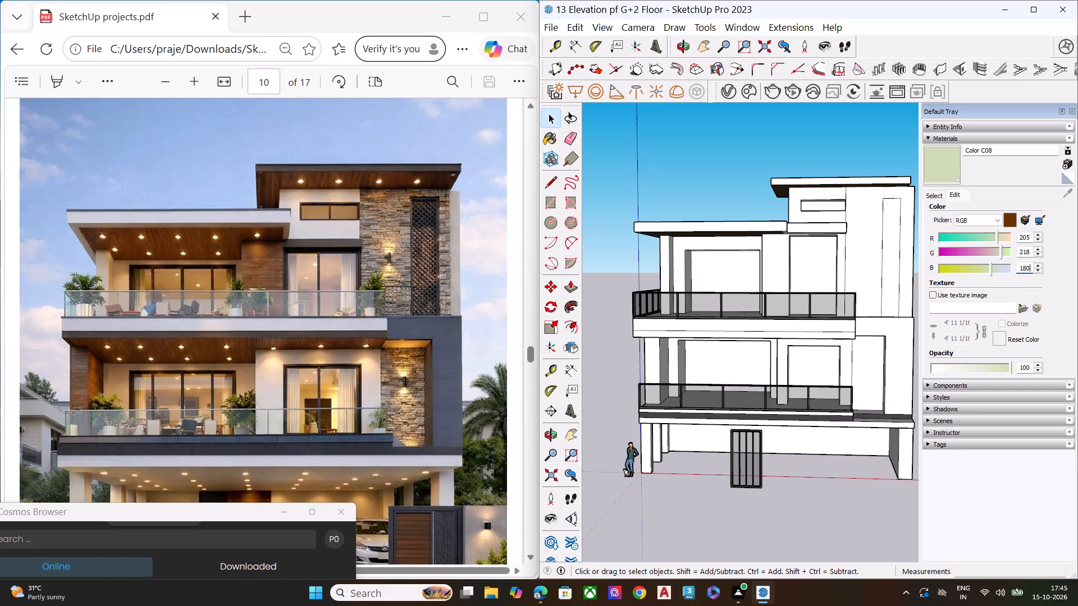
key(Return)
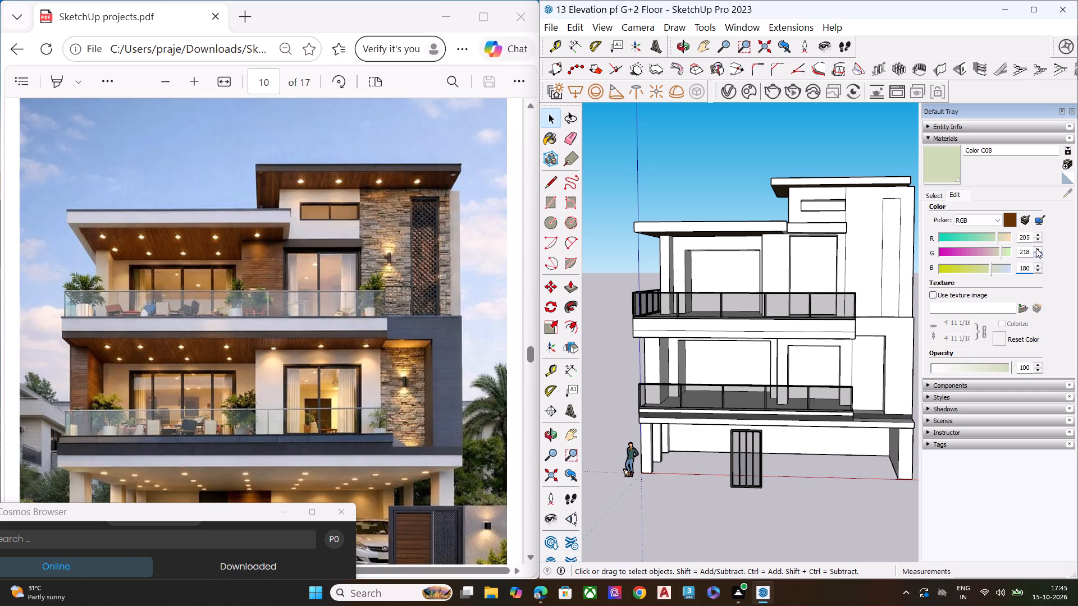
Correct the Color C08 material to red 218 and green 205.
click(1031, 232)
click(1030, 236)
key(BackSpace)
key(BackSpace)
text(18)
key(Return)
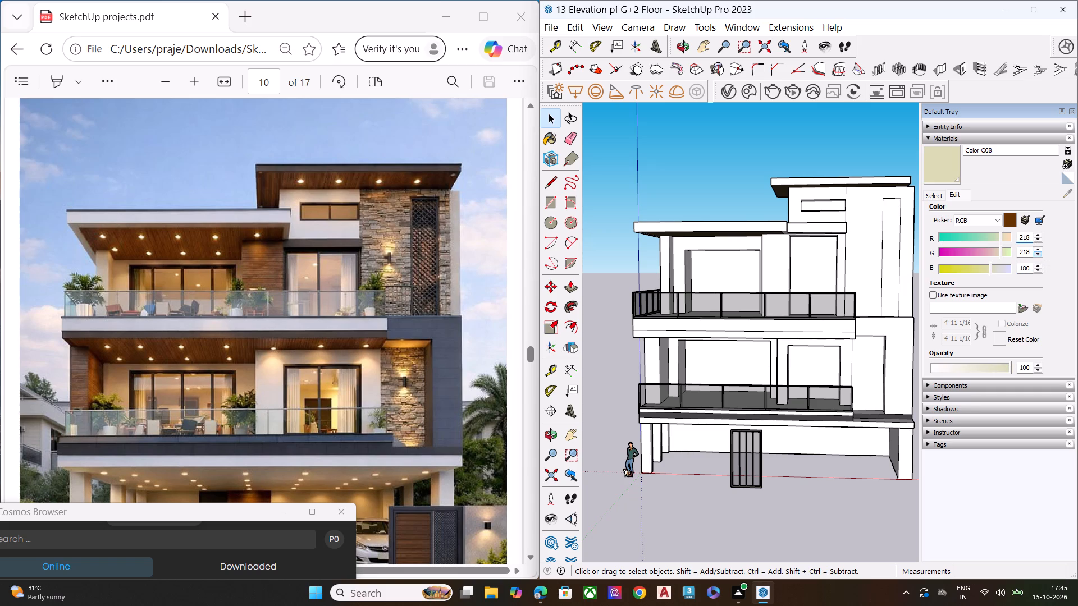
click(1030, 254)
key(BackSpace)
key(BackSpace)
text(05)
key(Return)
Paint the back wall, both side reveals and soffit of the second-floor wide balcony opening with the beige Color C08.
click(944, 170)
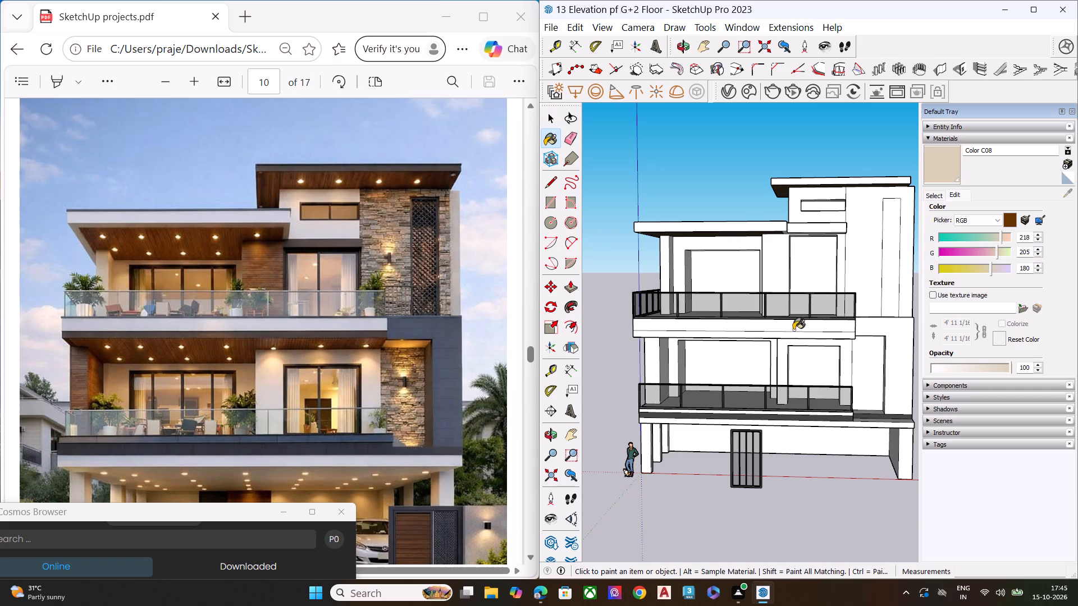
scroll(697, 332, down, 4)
middle_drag(742, 325, 631, 320)
scroll(714, 279, up, 3)
scroll(714, 278, down, 1)
scroll(714, 278, up, 3)
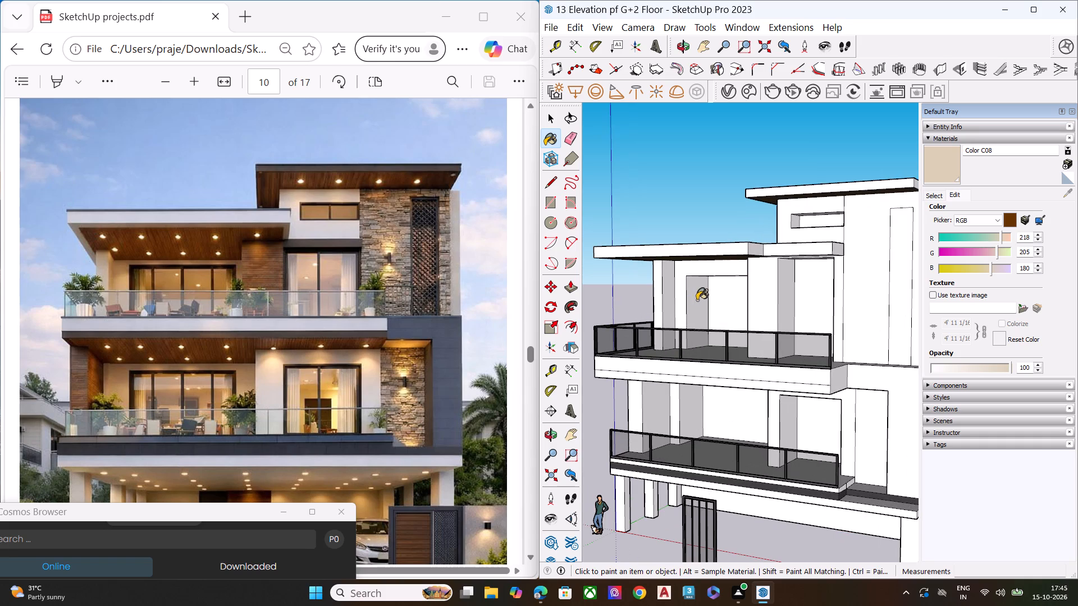
click(697, 300)
click(713, 305)
middle_drag(715, 313, 930, 305)
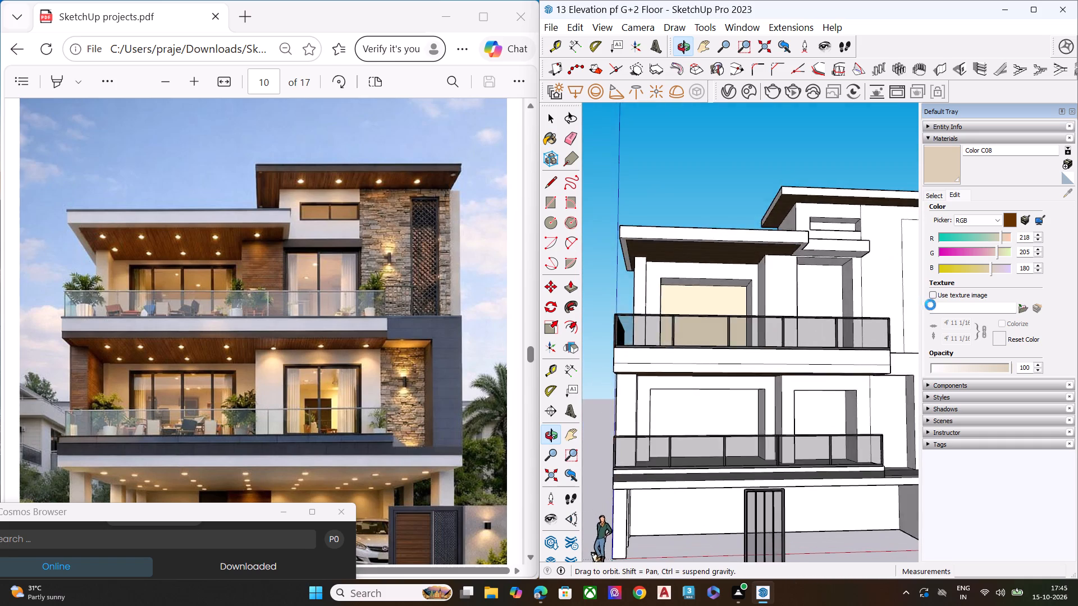
middle_drag(930, 305, 951, 305)
middle_drag(775, 311, 869, 316)
scroll(758, 297, up, 6)
click(702, 310)
scroll(709, 310, up, 1)
middle_drag(706, 290, 704, 256)
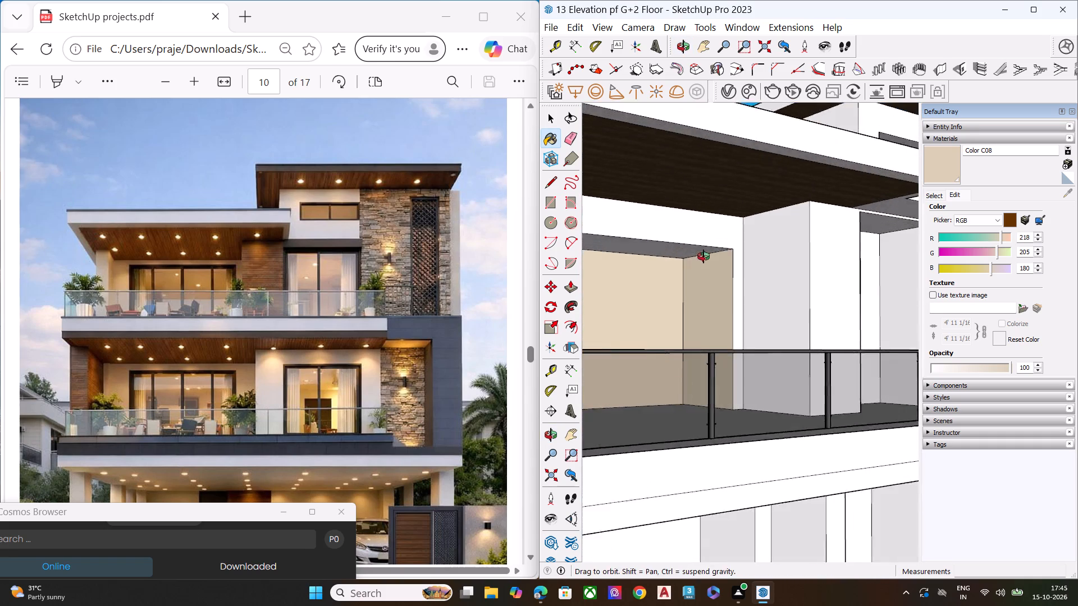
middle_drag(704, 256, 710, 226)
click(679, 247)
Paint the left reveal, back wall and soffit of the second-floor narrow balcony opening with beige Color C08.
scroll(733, 278, down, 5)
middle_drag(819, 316, 629, 327)
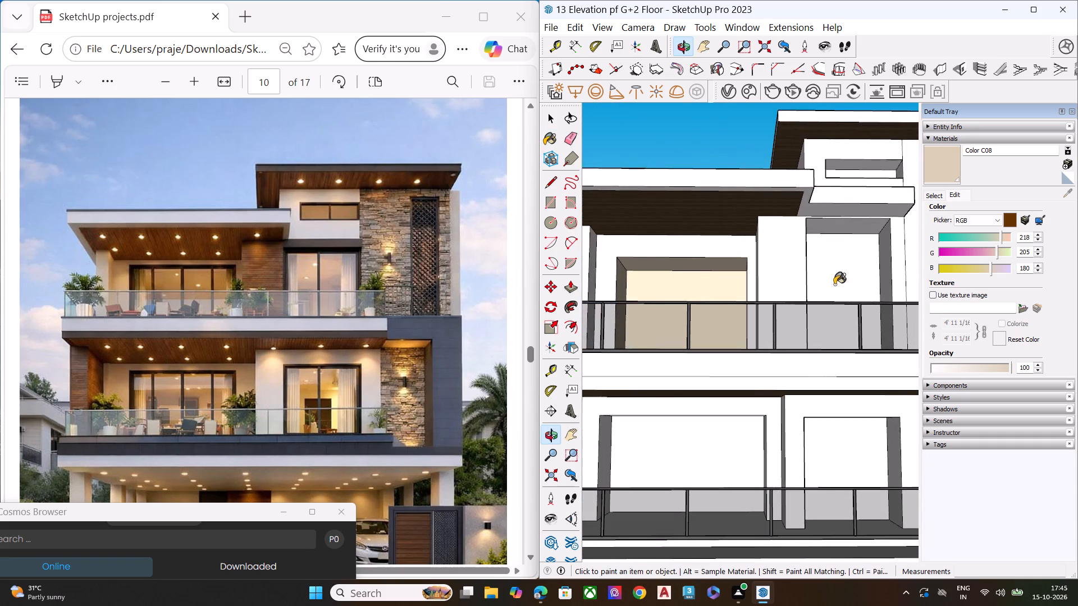
middle_drag(834, 283, 625, 302)
scroll(759, 287, up, 3)
click(776, 283)
click(822, 283)
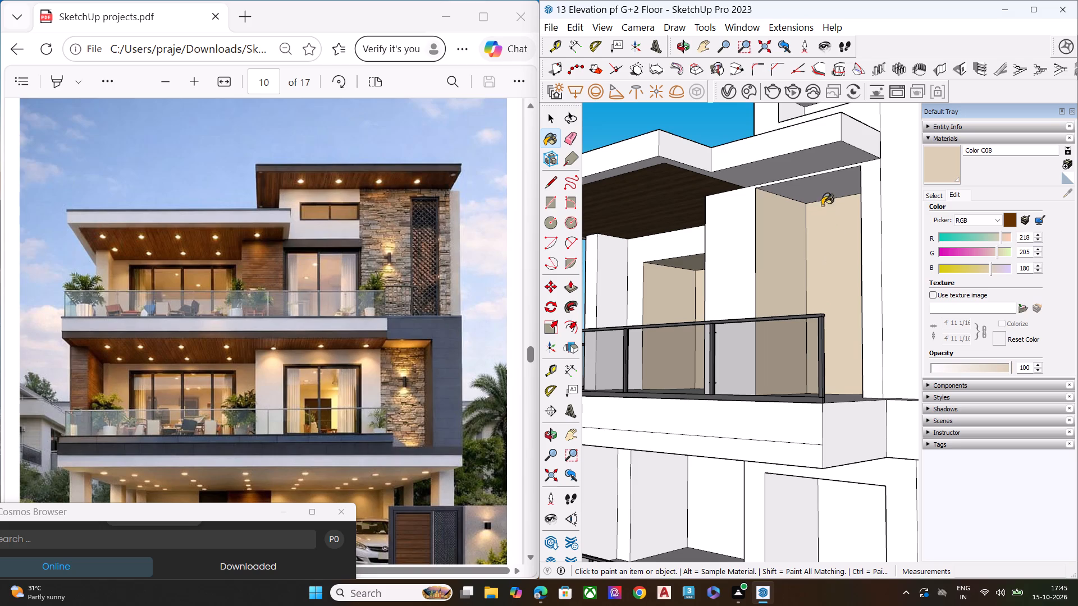
click(823, 195)
Push/Pull the second-floor narrow opening's right reveal outward about 1' 1 3/8", and about 1 3/4" further, to widen the opening.
scroll(774, 234, down, 5)
middle_drag(755, 294, 980, 355)
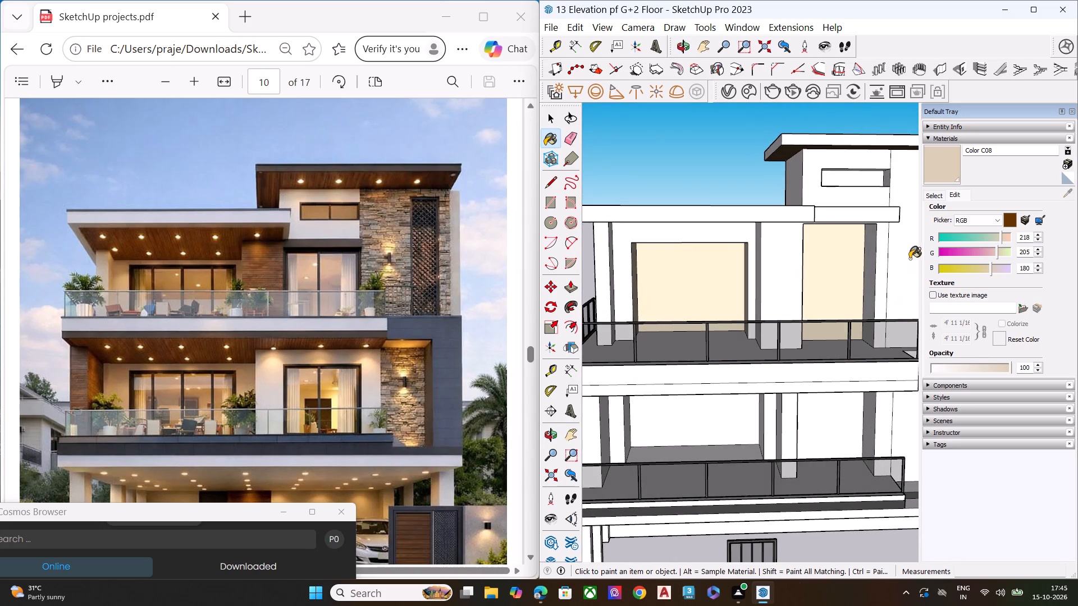
scroll(741, 244, down, 5)
scroll(638, 307, up, 1)
scroll(638, 316, down, 2)
scroll(845, 280, up, 3)
scroll(828, 269, down, 1)
scroll(823, 267, up, 4)
scroll(747, 277, down, 1)
scroll(747, 277, up, 11)
key(space)
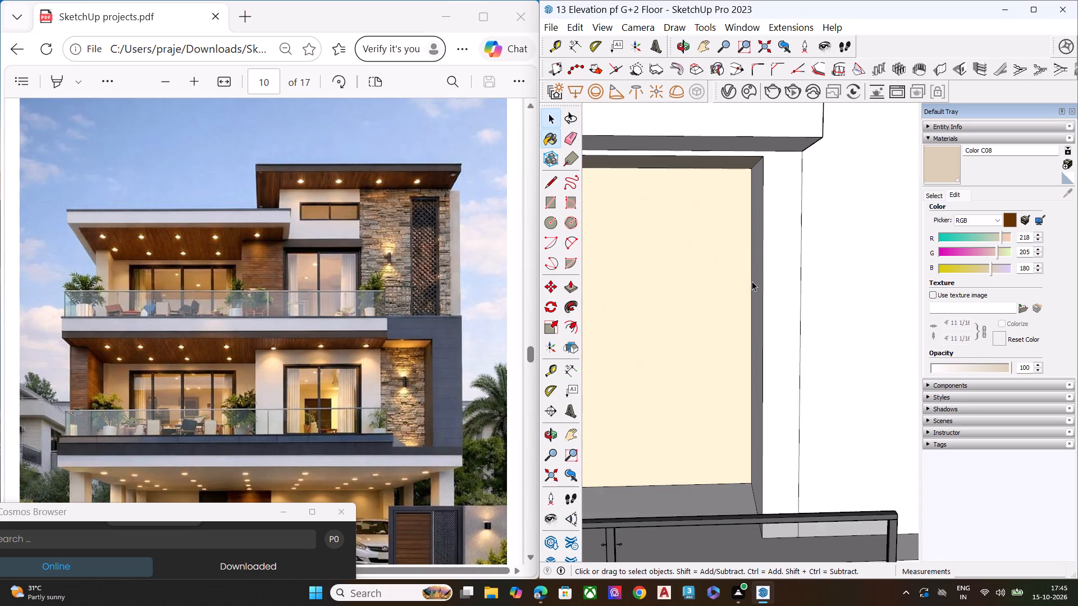
middle_drag(765, 261, 831, 215)
click(752, 259)
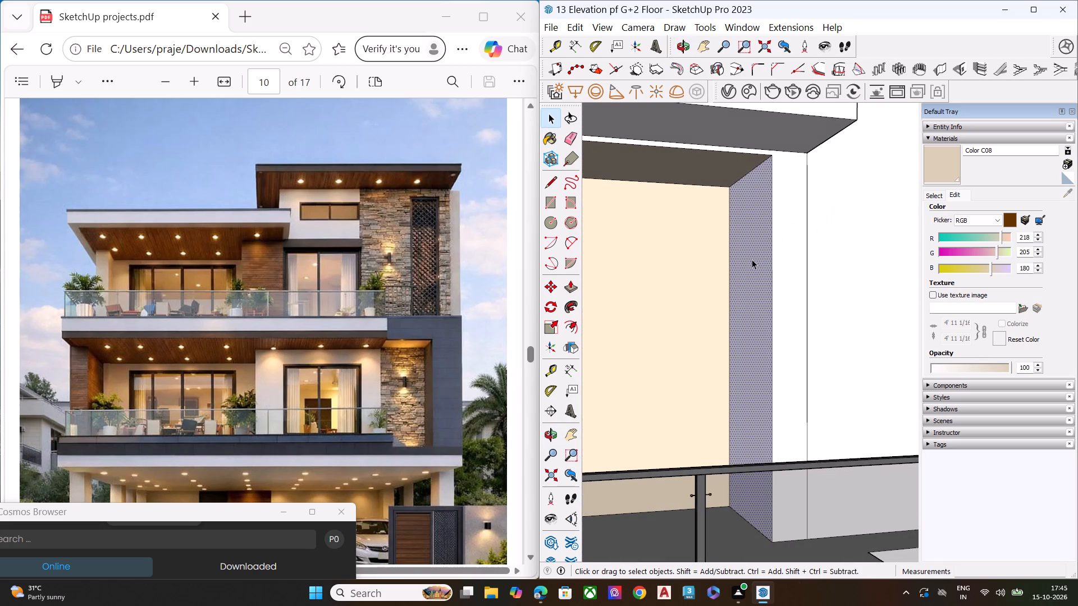
key(p)
click(752, 259)
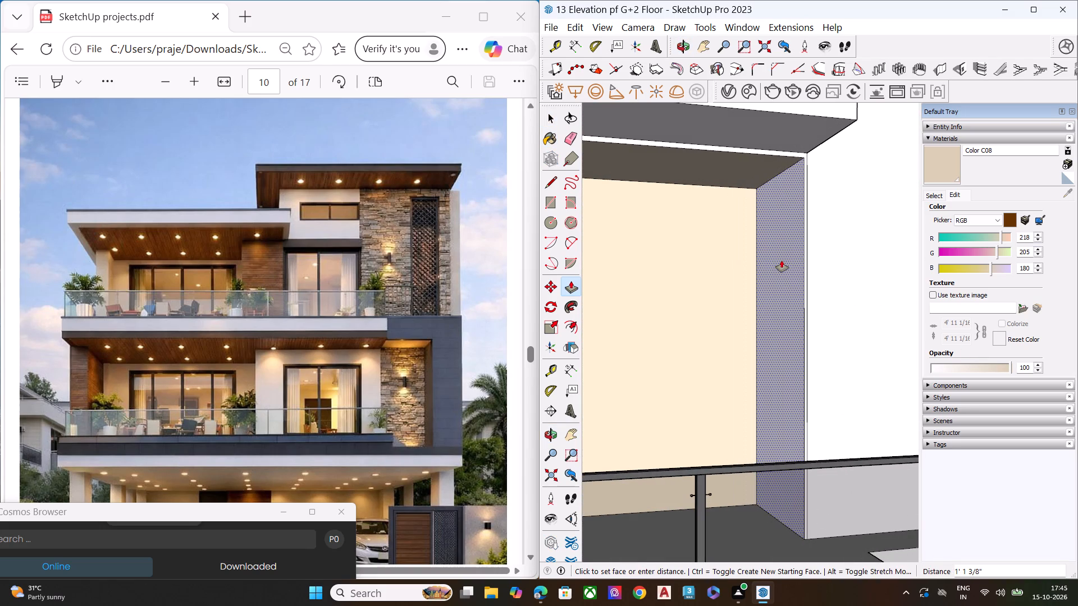
click(780, 260)
drag(783, 259, 791, 258)
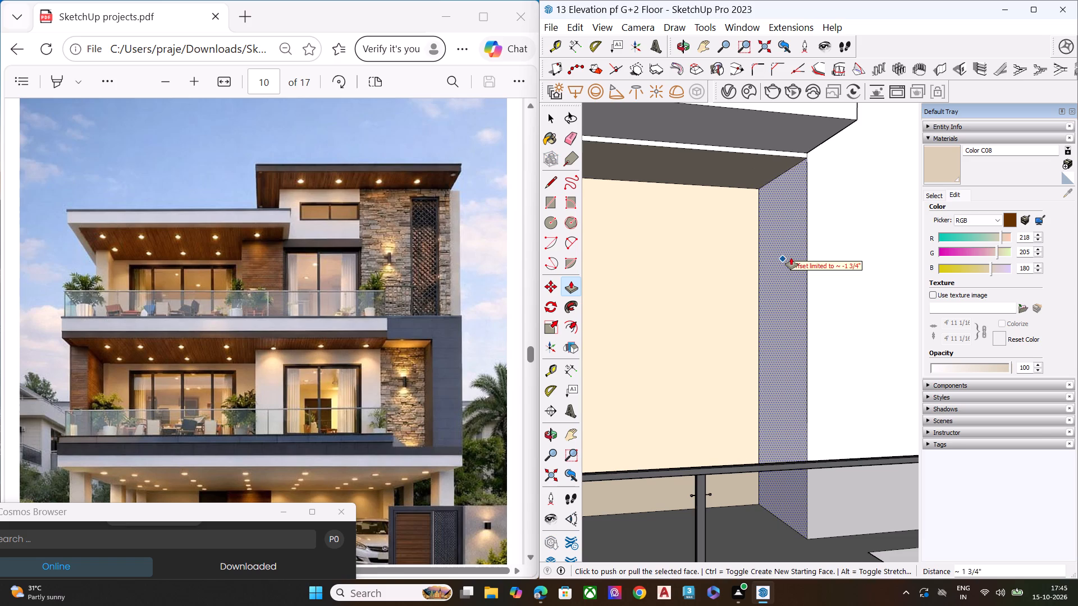
key(space)
Paint the right reveal of the widened second-floor narrow opening with beige Color C08 and clear the selection.
click(941, 167)
click(789, 259)
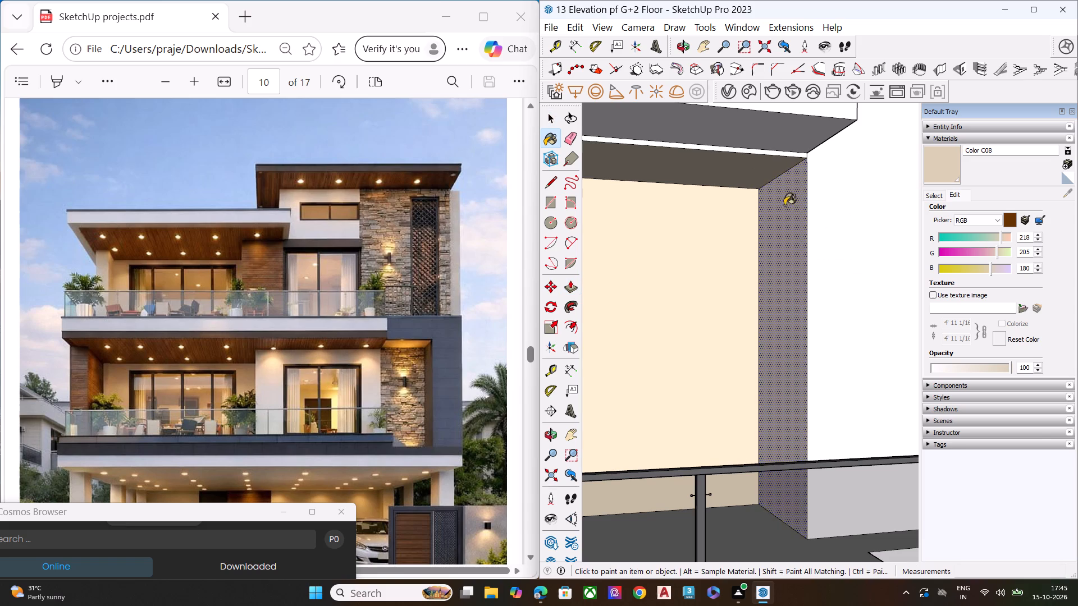
middle_drag(782, 195, 789, 83)
key(space)
scroll(765, 213, down, 6)
middle_drag(775, 233, 800, 279)
scroll(747, 246, down, 12)
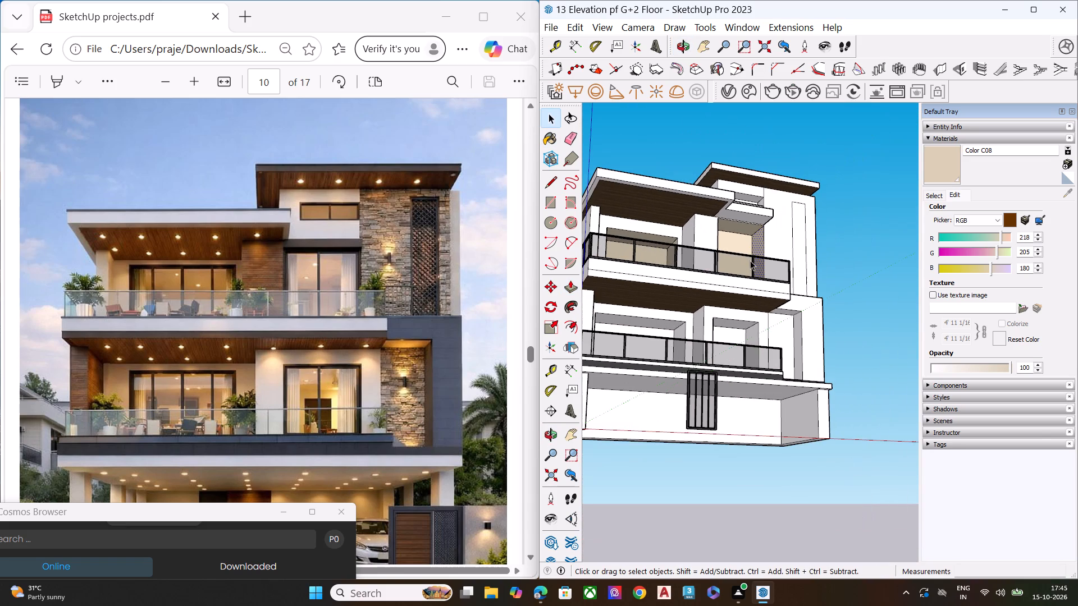
click(851, 254)
Paint the side reveals, back wall and soffit of the first-floor wide balcony opening with beige Color C08.
middle_drag(875, 269, 860, 291)
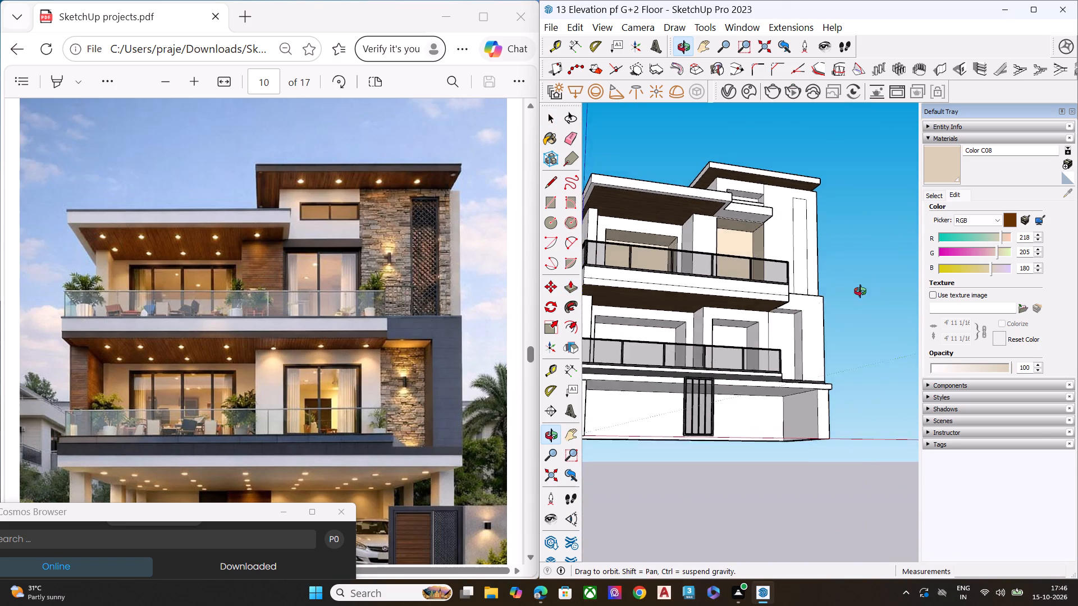
middle_drag(860, 291, 633, 359)
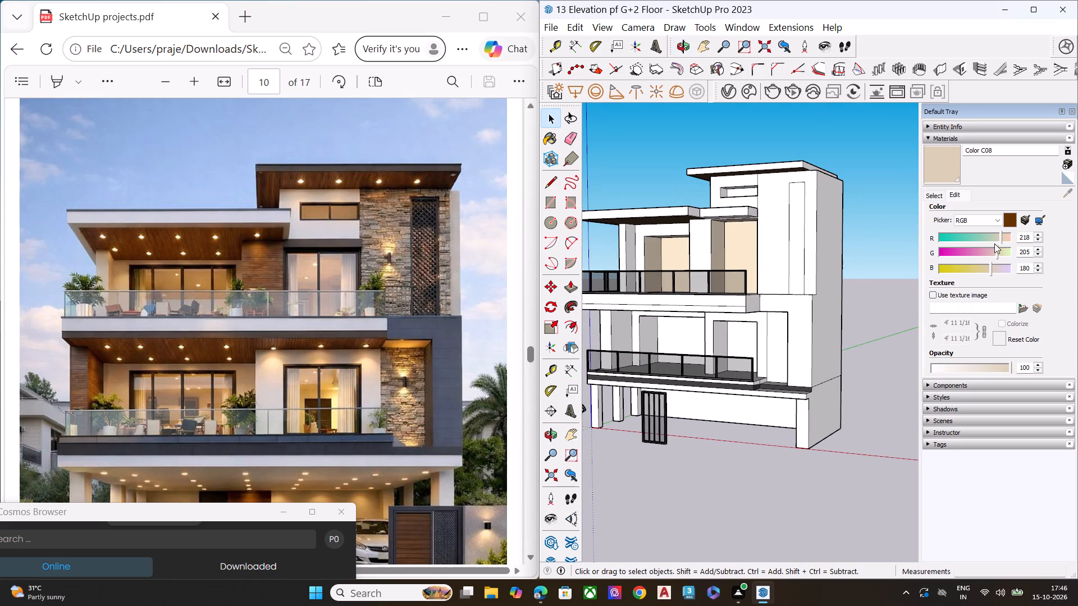
click(946, 171)
scroll(675, 333, up, 3)
scroll(668, 332, down, 1)
scroll(664, 332, up, 6)
click(645, 342)
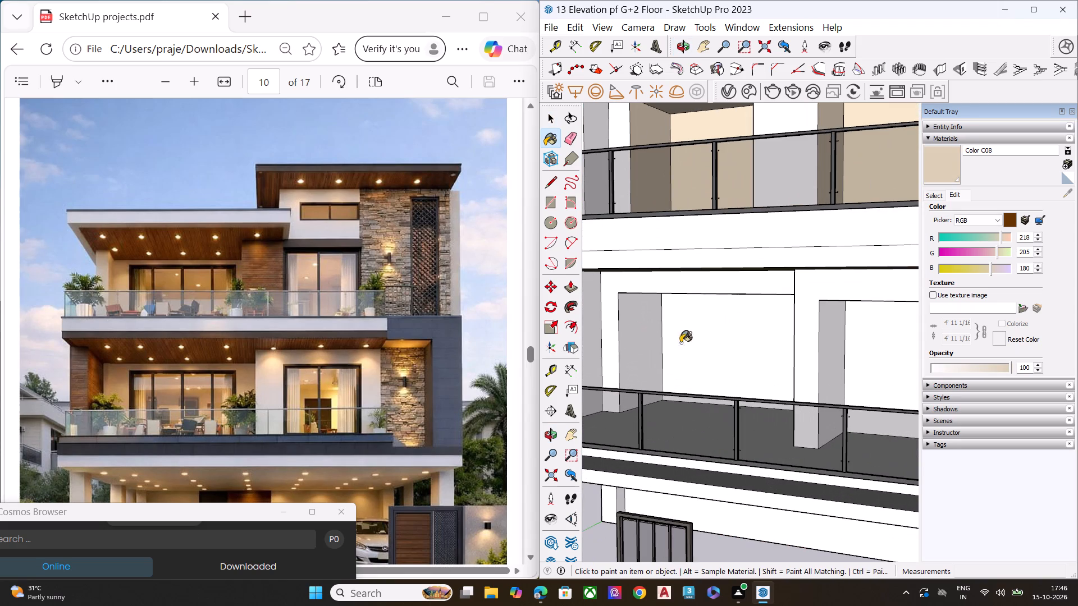
click(696, 343)
middle_drag(706, 348, 928, 362)
click(816, 357)
middle_drag(802, 340, 802, 258)
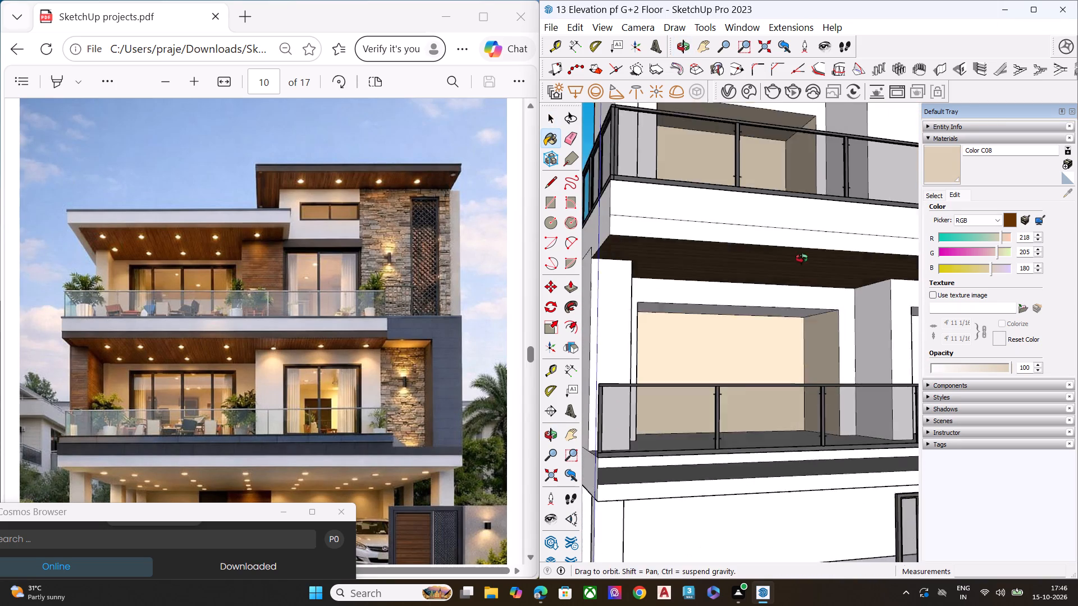
middle_drag(802, 258, 807, 202)
scroll(756, 301, up, 1)
scroll(755, 302, down, 2)
scroll(755, 306, up, 2)
click(751, 334)
Paint the left reveal, right reveal and soffit of the first-floor narrow balcony opening with beige Color C08.
scroll(678, 327, down, 4)
scroll(673, 333, up, 1)
scroll(673, 333, down, 5)
middle_drag(836, 345, 613, 375)
scroll(748, 374, up, 3)
middle_drag(820, 365, 695, 391)
scroll(792, 342, up, 3)
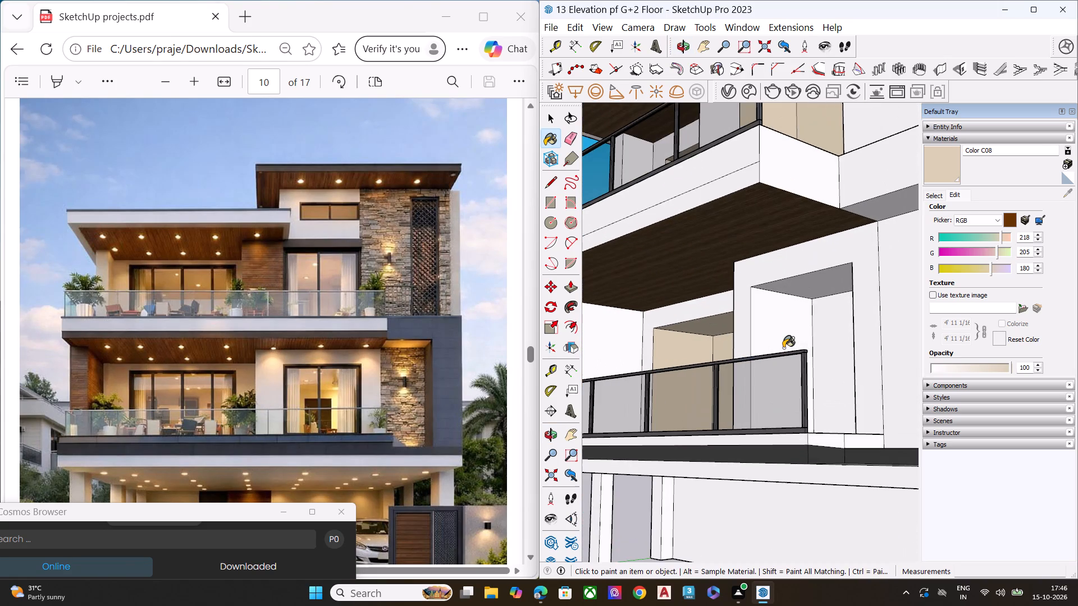
click(778, 351)
scroll(717, 351, down, 4)
middle_drag(753, 367, 889, 395)
middle_drag(791, 375, 867, 385)
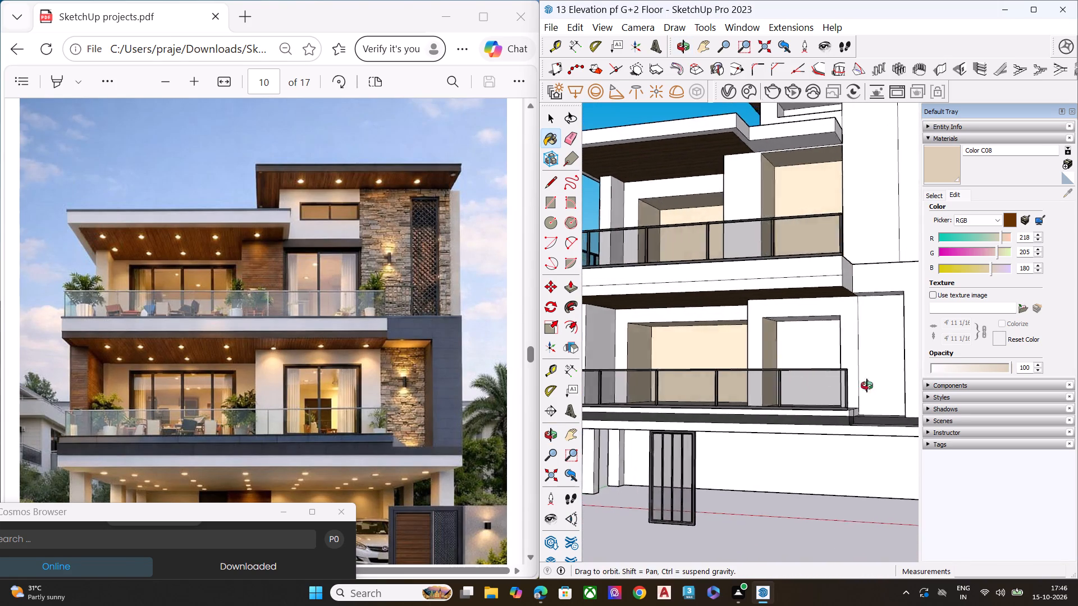
middle_drag(867, 385, 953, 394)
scroll(867, 352, up, 4)
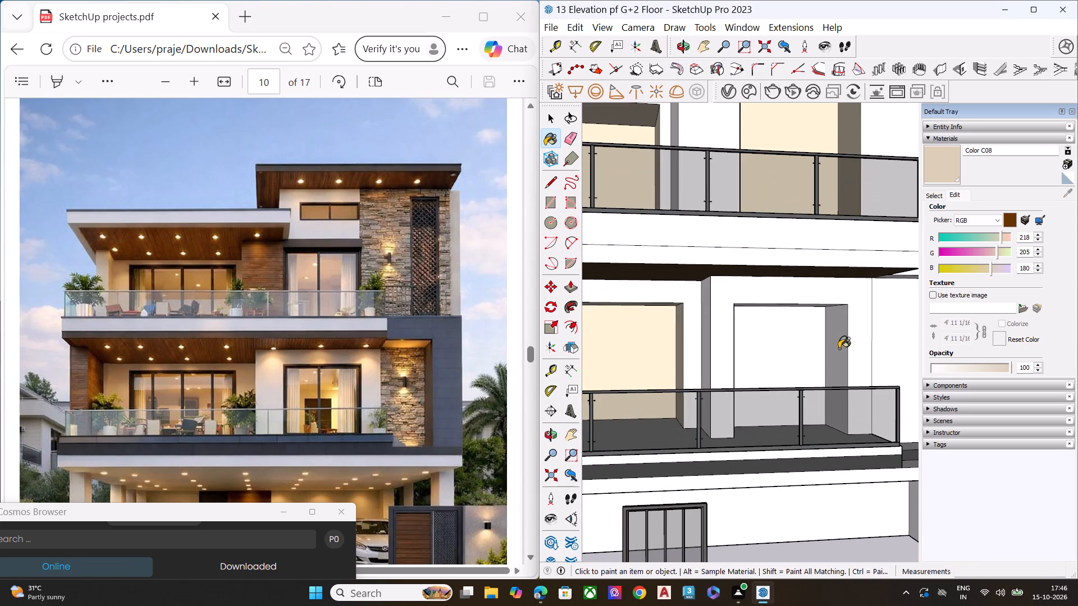
click(839, 348)
middle_drag(801, 311, 735, 187)
scroll(801, 311, up, 1)
scroll(750, 275, up, 4)
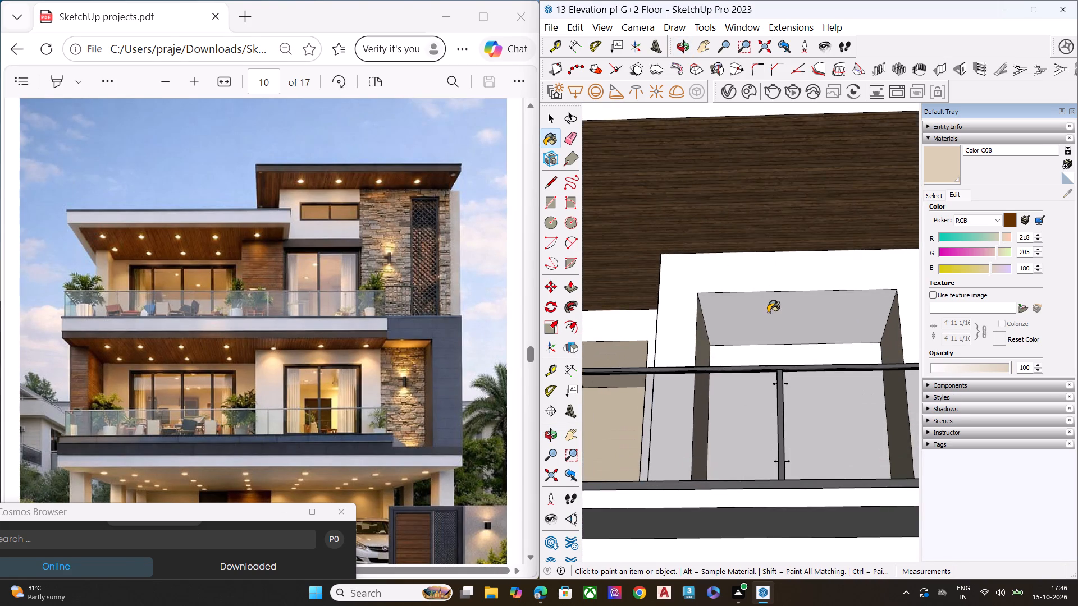
click(768, 313)
scroll(824, 310, down, 1)
scroll(828, 314, up, 1)
scroll(829, 314, down, 7)
Push/Pull the right reveal of the first-floor wide balcony opening inward 8 1/2" to narrow the opening.
key(space)
middle_drag(737, 311, 796, 416)
middle_drag(842, 423, 853, 422)
scroll(720, 330, up, 1)
middle_drag(722, 330, 806, 369)
click(665, 359)
click(689, 357)
key(p)
click(689, 357)
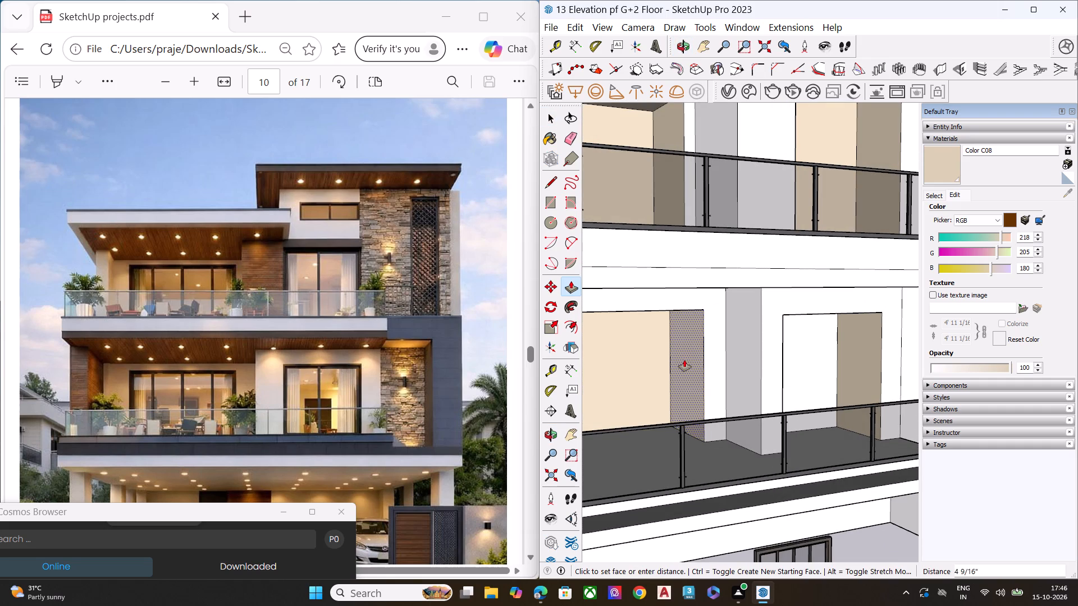
click(680, 361)
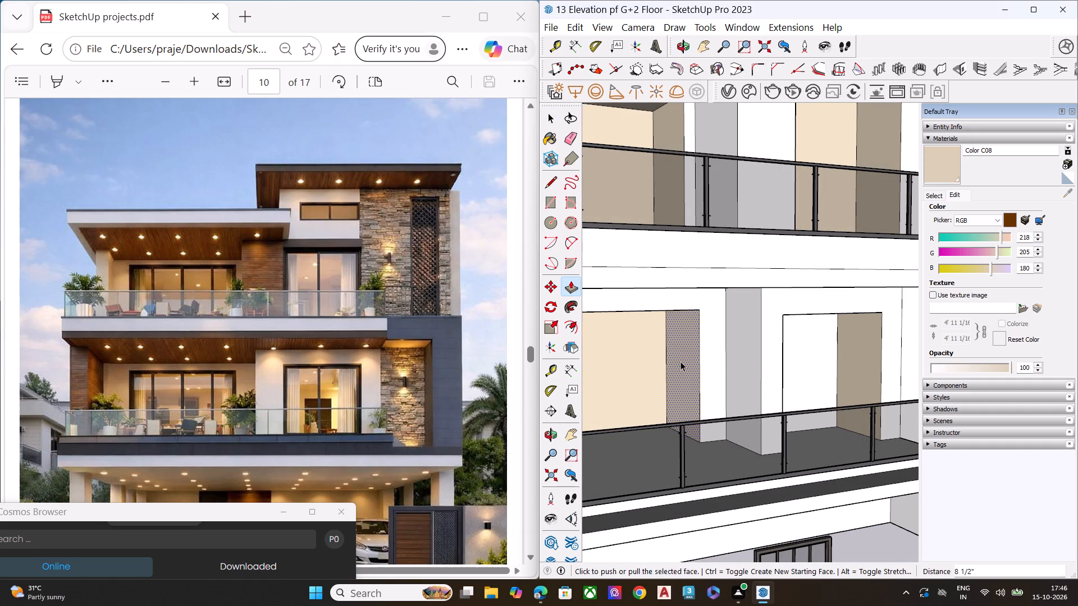
Push/Pull the left side face of the first-floor narrow bay slightly toward the wide opening and clear the selection.
key(space)
click(751, 352)
key(p)
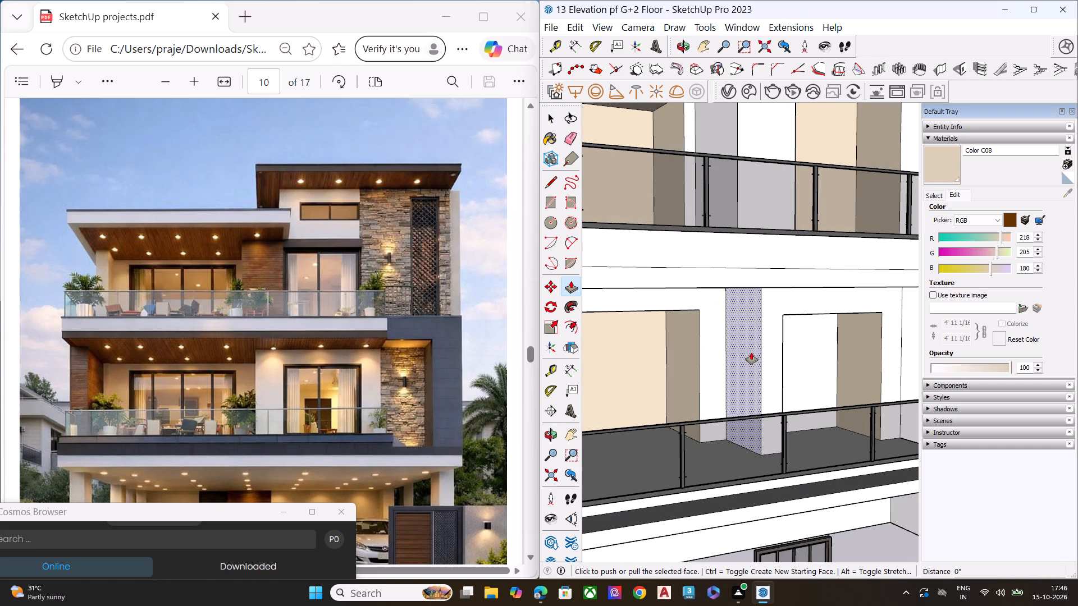
click(751, 352)
click(747, 355)
key(space)
scroll(693, 353, down, 11)
scroll(735, 340, up, 1)
scroll(735, 340, down, 3)
click(863, 348)
Paint the back wall of the first-floor narrow balcony opening with beige Color C08 and clear the selection.
middle_drag(789, 379, 640, 267)
scroll(732, 359, up, 6)
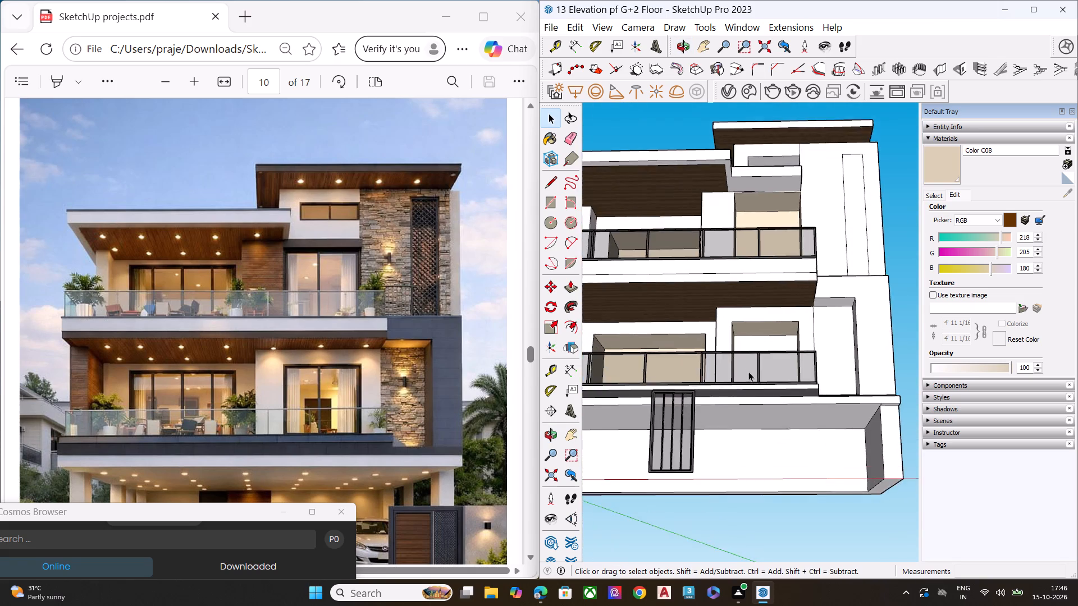
middle_drag(765, 358, 758, 409)
scroll(798, 249, up, 3)
click(937, 165)
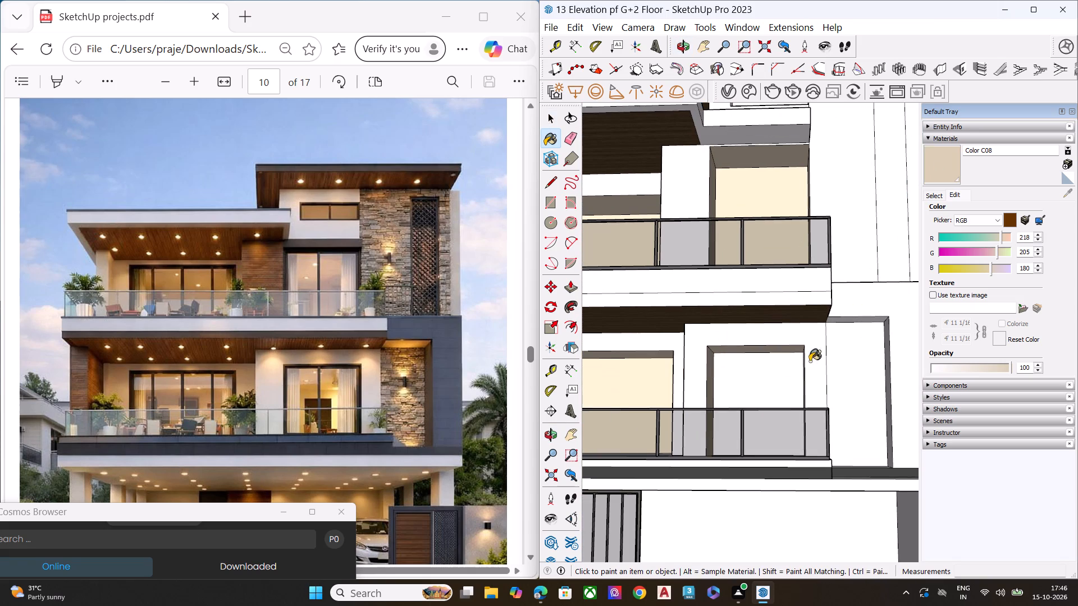
click(753, 400)
scroll(786, 347, down, 5)
key(space)
click(759, 509)
Move the four-panel door frame from ground level to the upper-left front corner of the second-floor wide balcony opening.
scroll(654, 463, up, 3)
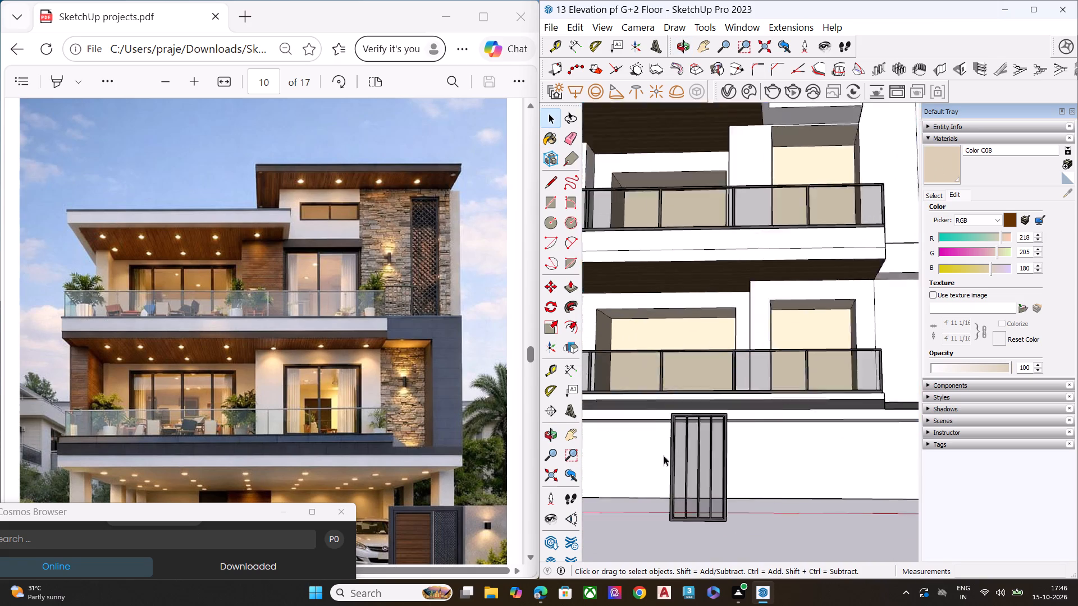
scroll(664, 456, up, 7)
click(693, 423)
key(m)
middle_drag(697, 428, 760, 515)
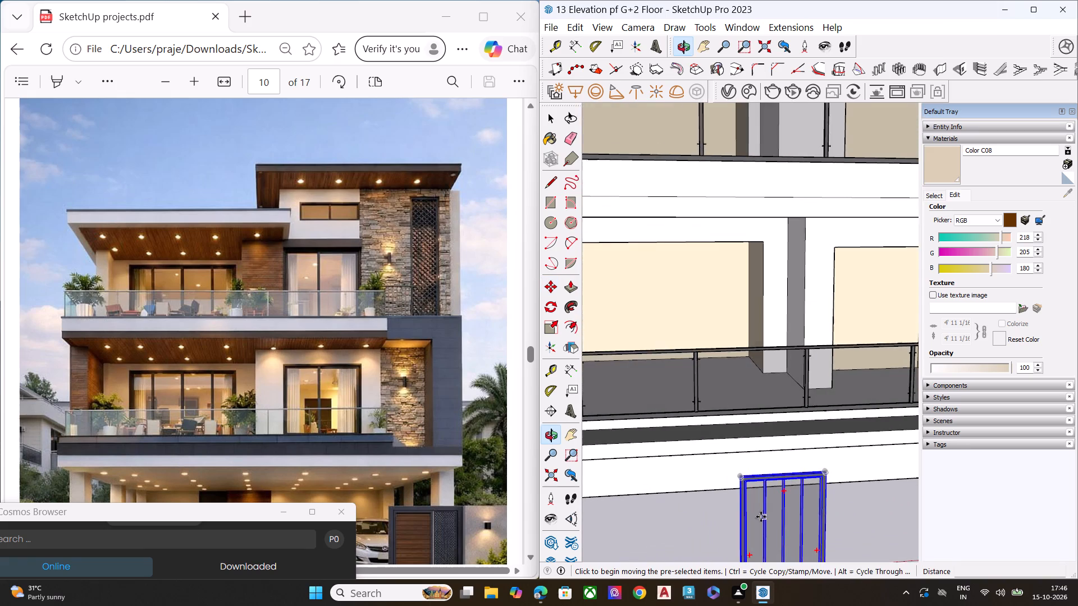
scroll(745, 495, up, 4)
click(742, 476)
scroll(760, 410, down, 12)
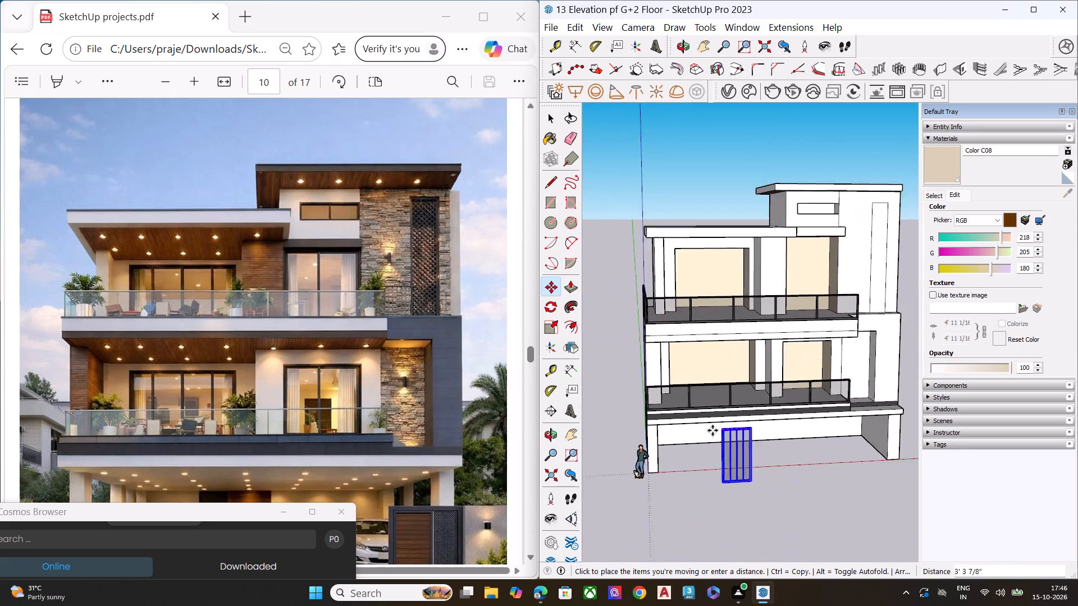
scroll(712, 430, down, 3)
middle_drag(709, 431, 599, 402)
scroll(654, 353, up, 12)
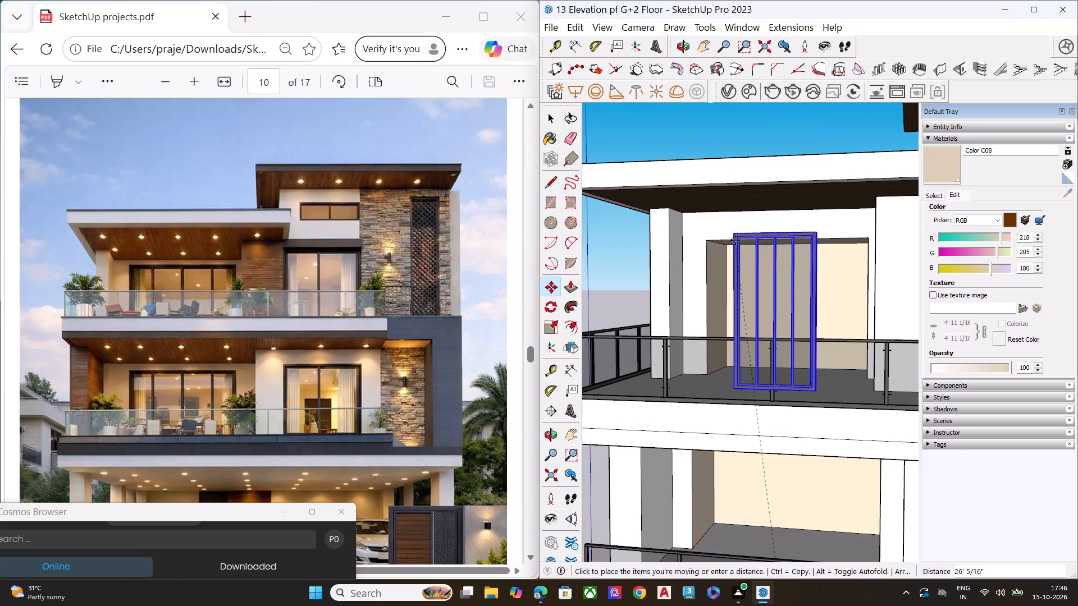
scroll(736, 245, up, 7)
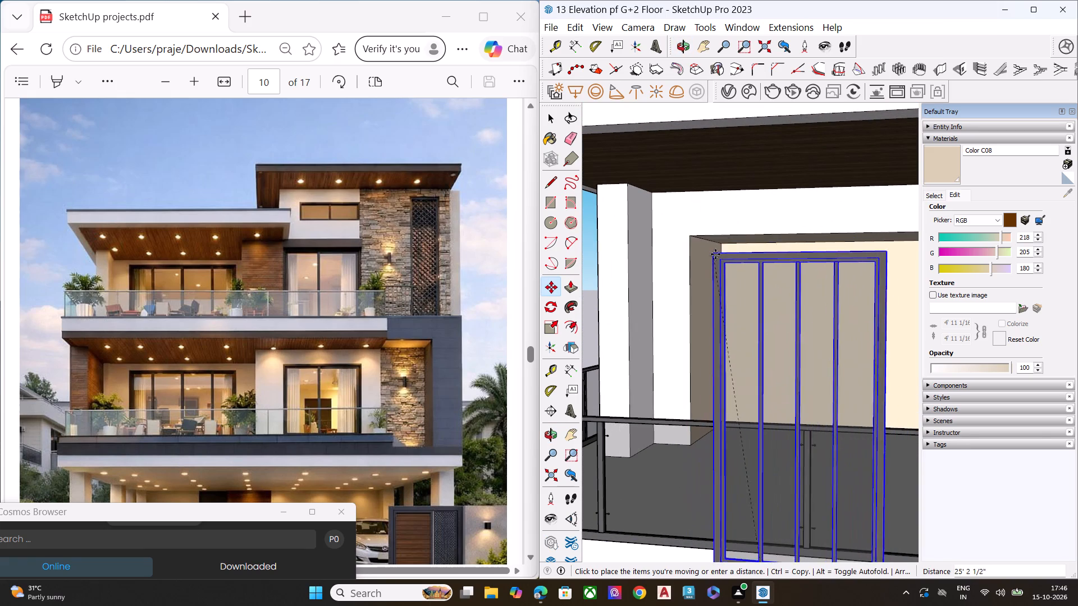
middle_drag(716, 258, 645, 322)
scroll(698, 302, up, 2)
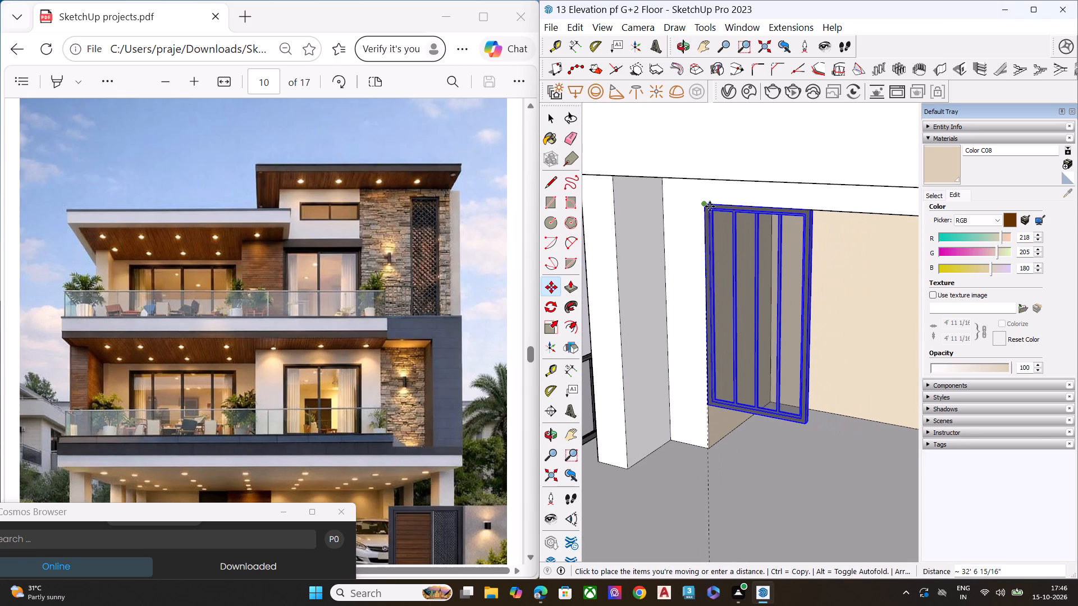
click(710, 206)
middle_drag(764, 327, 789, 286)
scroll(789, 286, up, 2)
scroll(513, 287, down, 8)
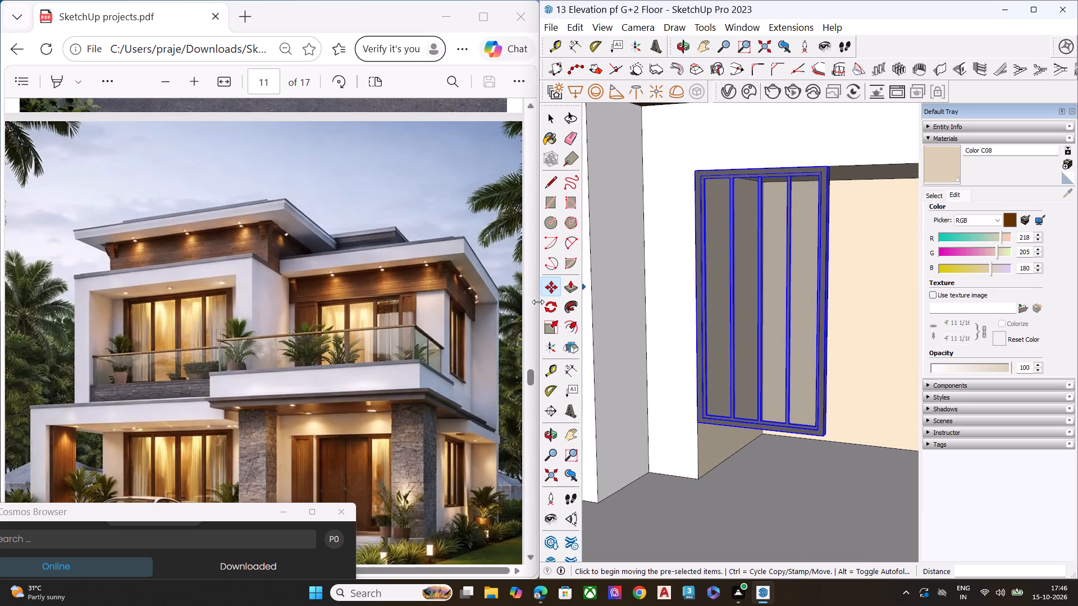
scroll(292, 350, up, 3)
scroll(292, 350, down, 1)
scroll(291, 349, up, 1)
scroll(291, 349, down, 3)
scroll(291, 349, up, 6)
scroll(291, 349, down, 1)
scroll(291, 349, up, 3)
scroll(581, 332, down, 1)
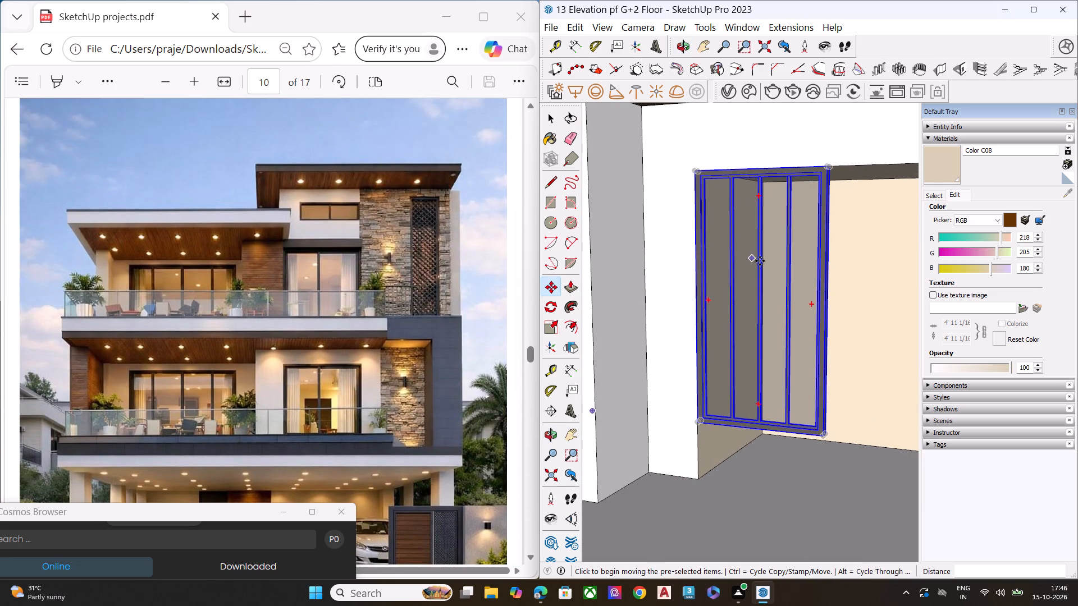
Scale the door frame along the red axis so it spans the second-floor wide opening from left reveal to right reveal.
scroll(751, 279, down, 8)
middle_drag(732, 394, 842, 384)
scroll(781, 297, up, 7)
key(s)
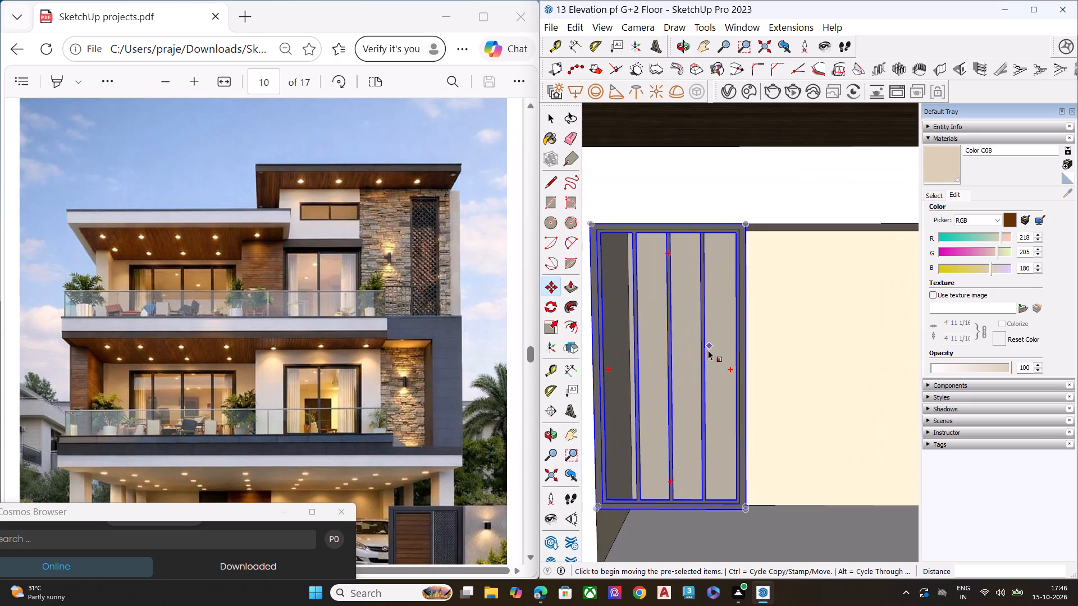
middle_drag(743, 375, 655, 438)
scroll(738, 372, up, 3)
scroll(755, 367, down, 2)
scroll(755, 367, up, 1)
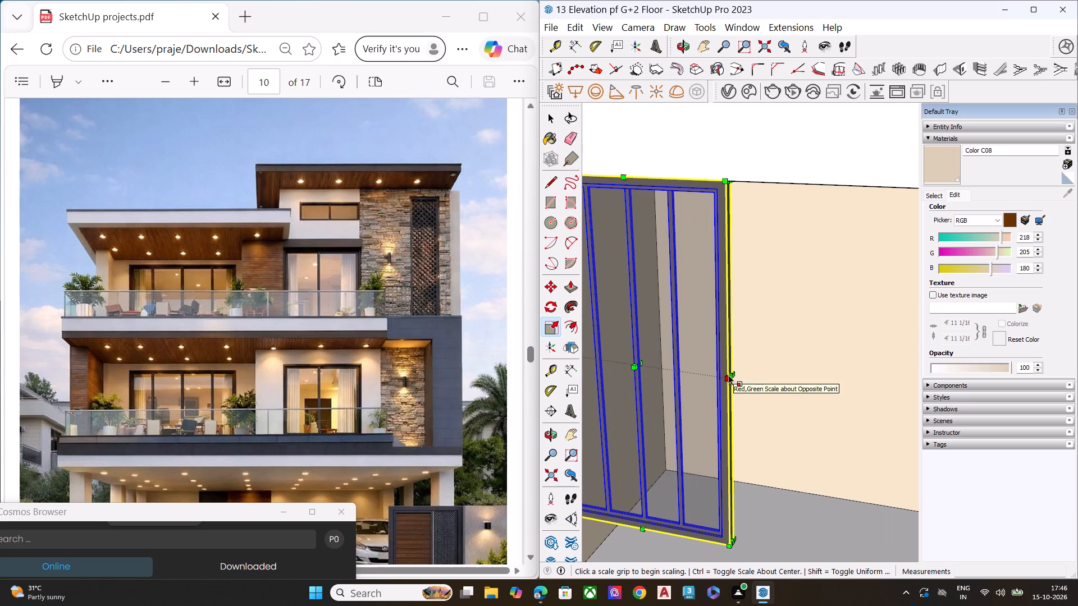
scroll(728, 375, up, 8)
click(737, 374)
scroll(673, 365, down, 8)
scroll(673, 365, up, 1)
scroll(673, 365, down, 1)
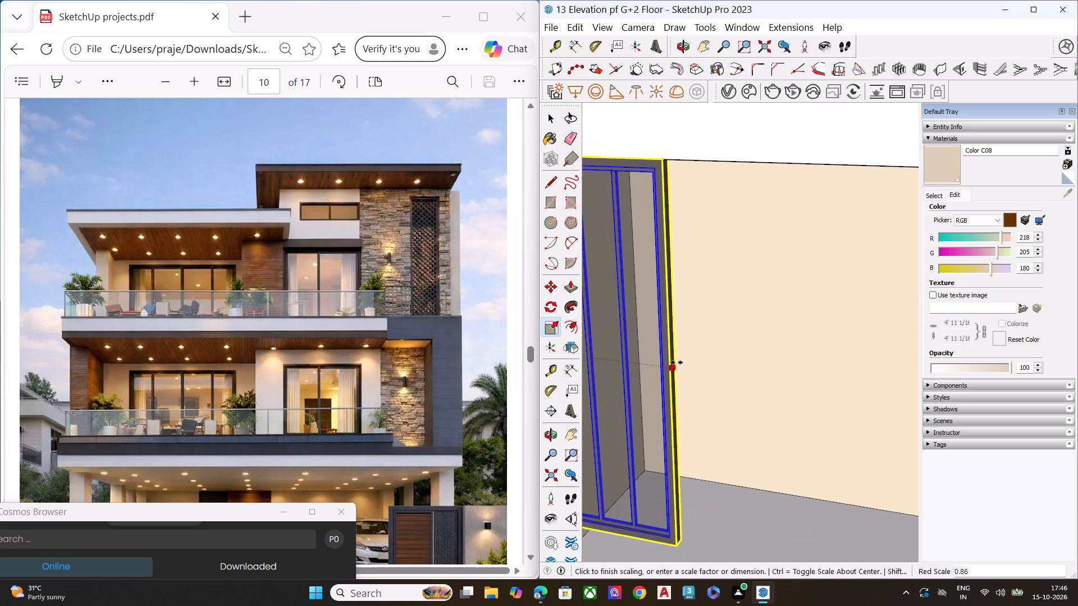
scroll(677, 362, down, 9)
scroll(677, 362, up, 1)
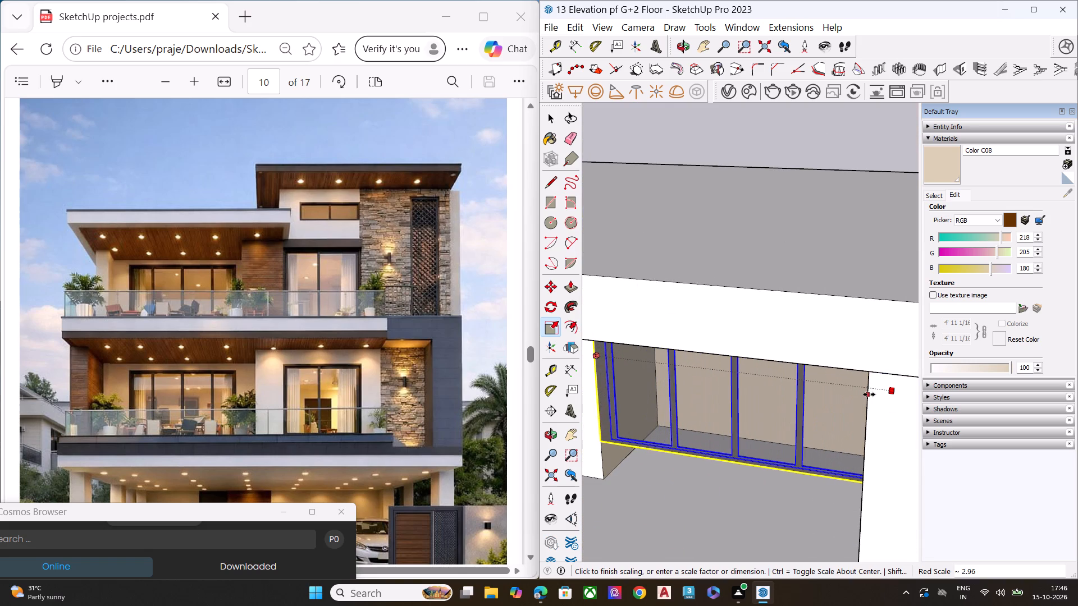
middle_drag(833, 407, 928, 346)
scroll(924, 348, up, 1)
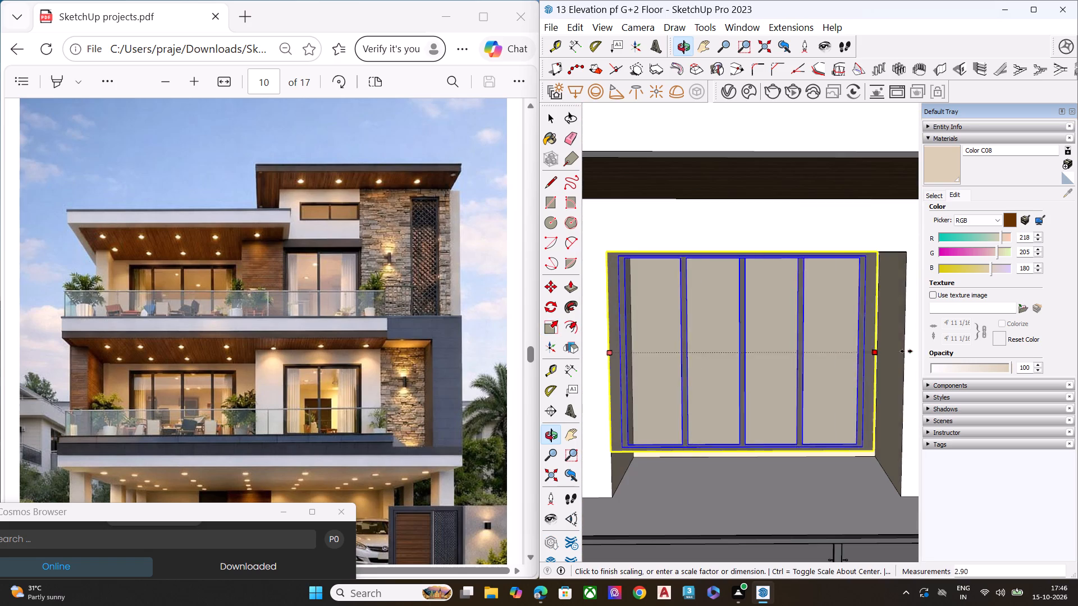
click(903, 329)
key(space)
Scale the door frame along the blue axis so its bottom edge reaches the floor of the second-floor wide balcony opening.
middle_drag(797, 337, 787, 316)
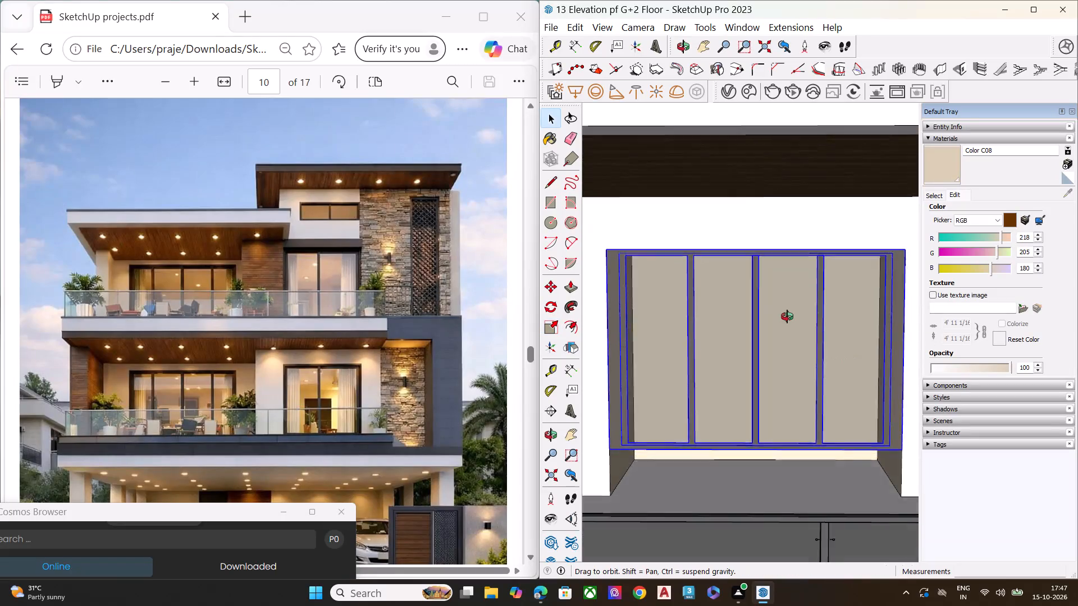
middle_drag(787, 316, 769, 282)
scroll(768, 282, up, 1)
scroll(768, 283, down, 8)
middle_drag(759, 334, 764, 418)
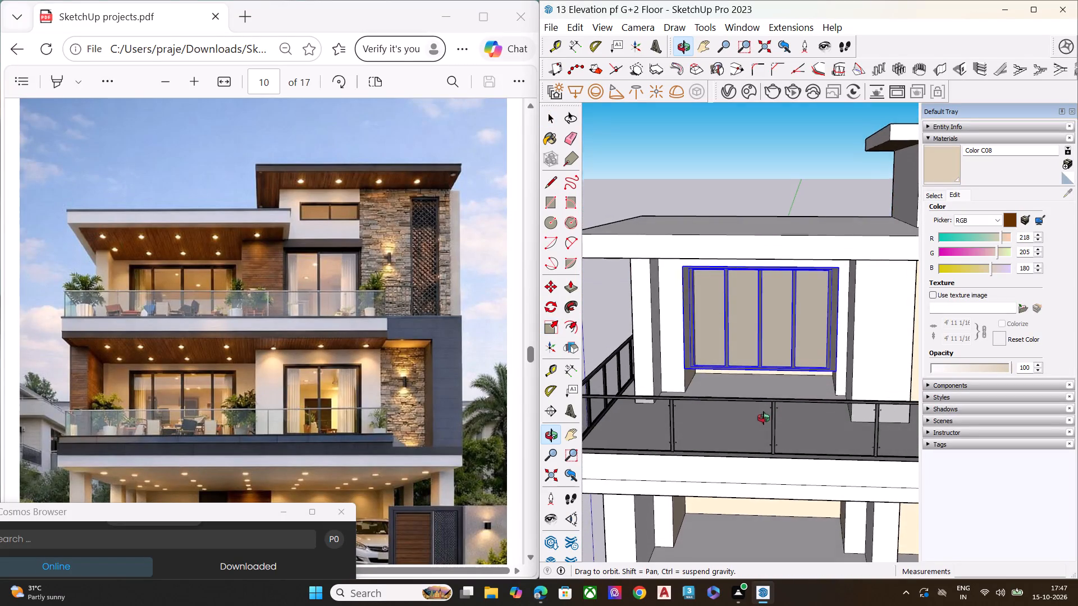
middle_drag(764, 418, 764, 421)
scroll(779, 364, up, 7)
key(s)
middle_drag(741, 380, 674, 385)
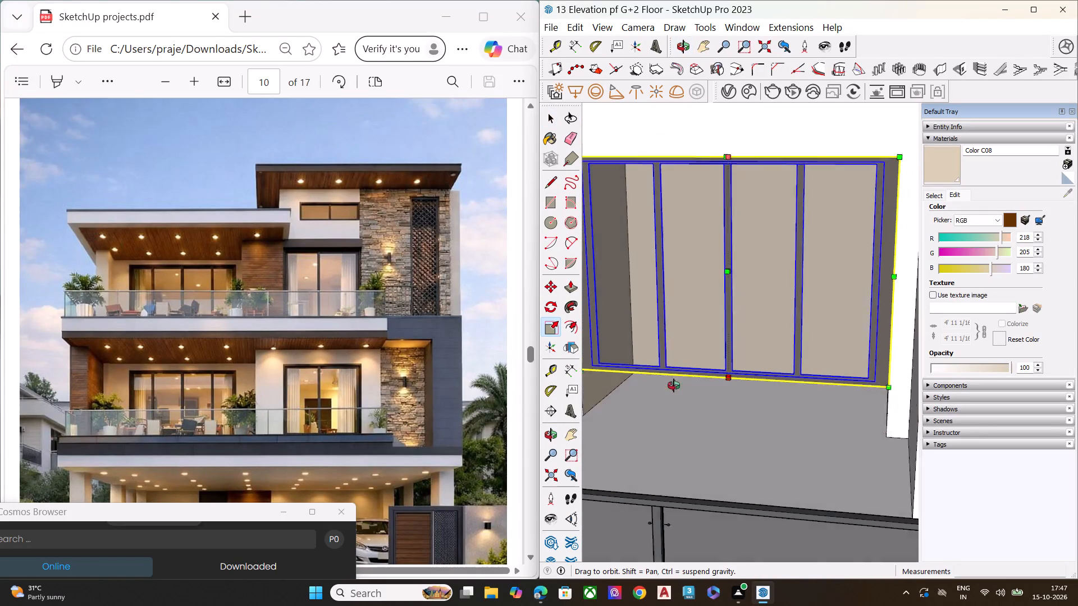
middle_drag(674, 385, 608, 365)
scroll(687, 364, up, 10)
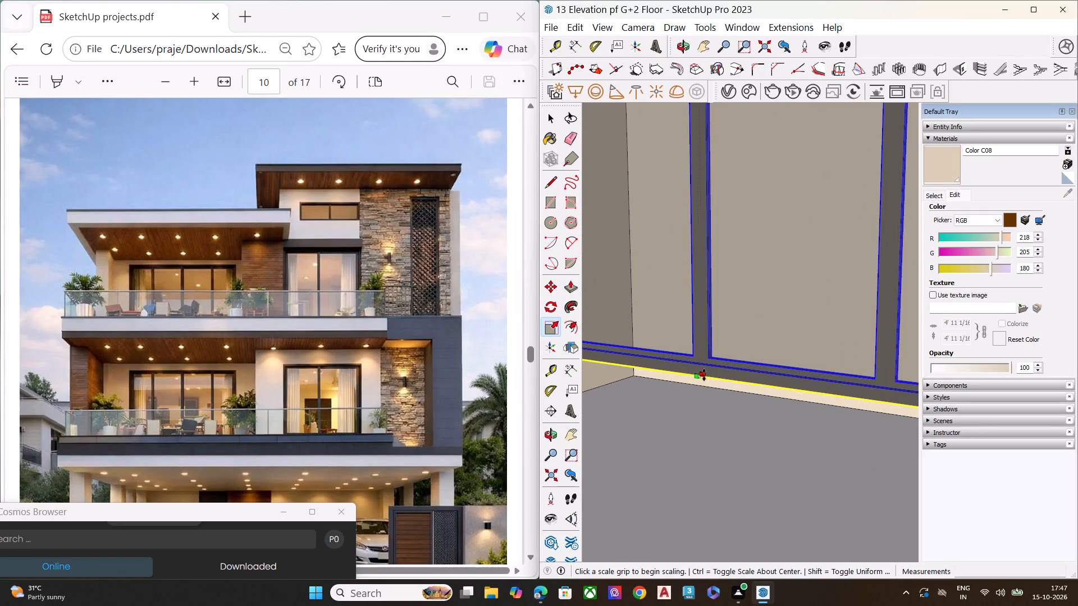
middle_drag(680, 364, 682, 301)
scroll(707, 323, down, 5)
middle_drag(729, 360, 733, 368)
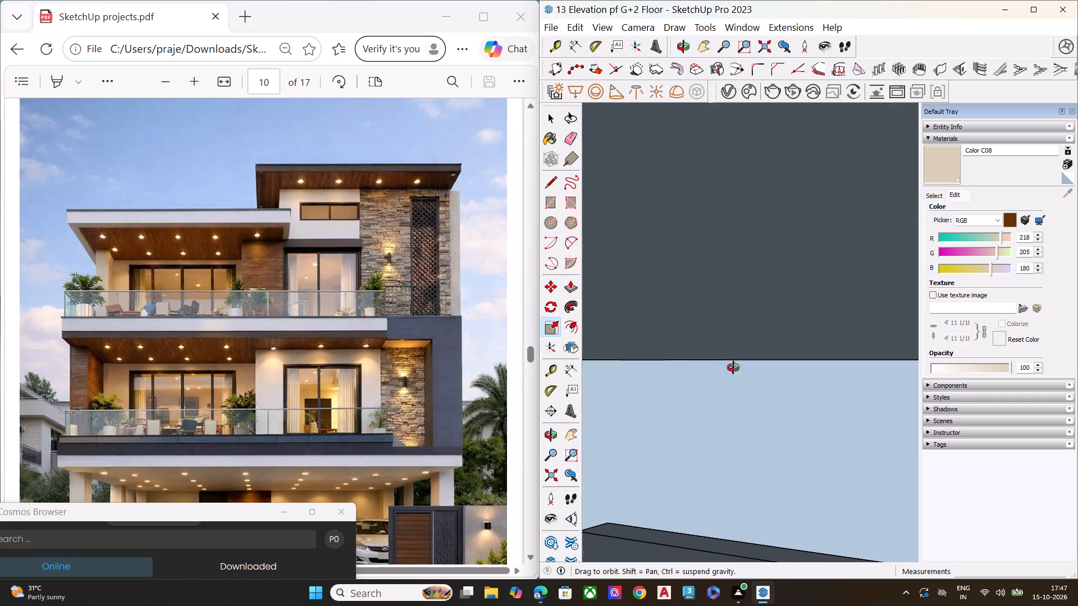
middle_drag(733, 368, 755, 432)
scroll(760, 373, up, 2)
scroll(760, 373, down, 1)
scroll(760, 373, up, 6)
scroll(760, 373, down, 6)
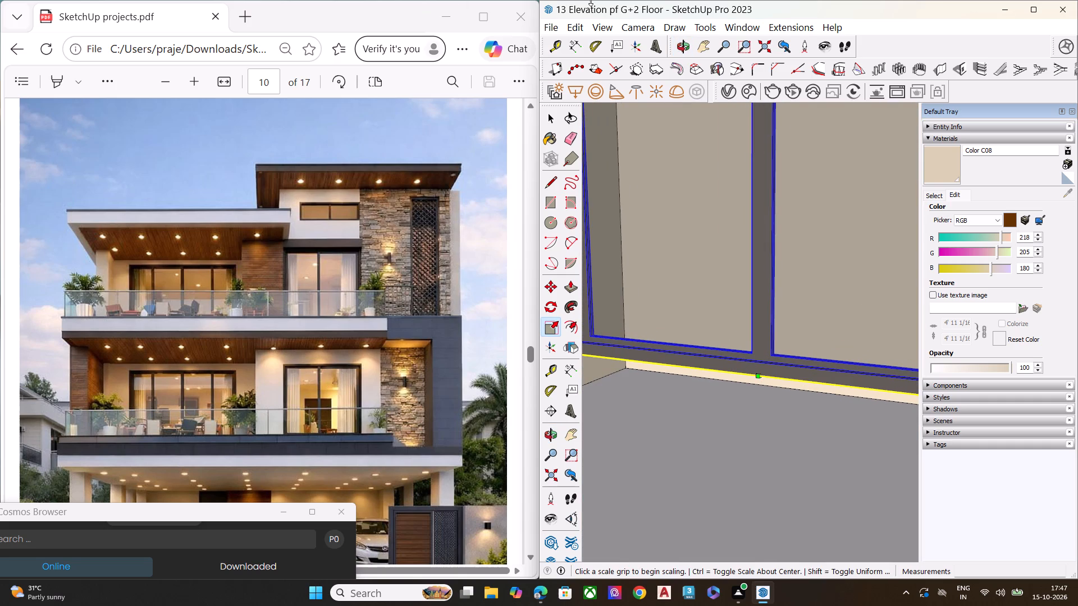
scroll(592, 0, down, 1)
scroll(652, 91, down, 1)
scroll(722, 320, down, 1)
middle_drag(789, 373, 793, 226)
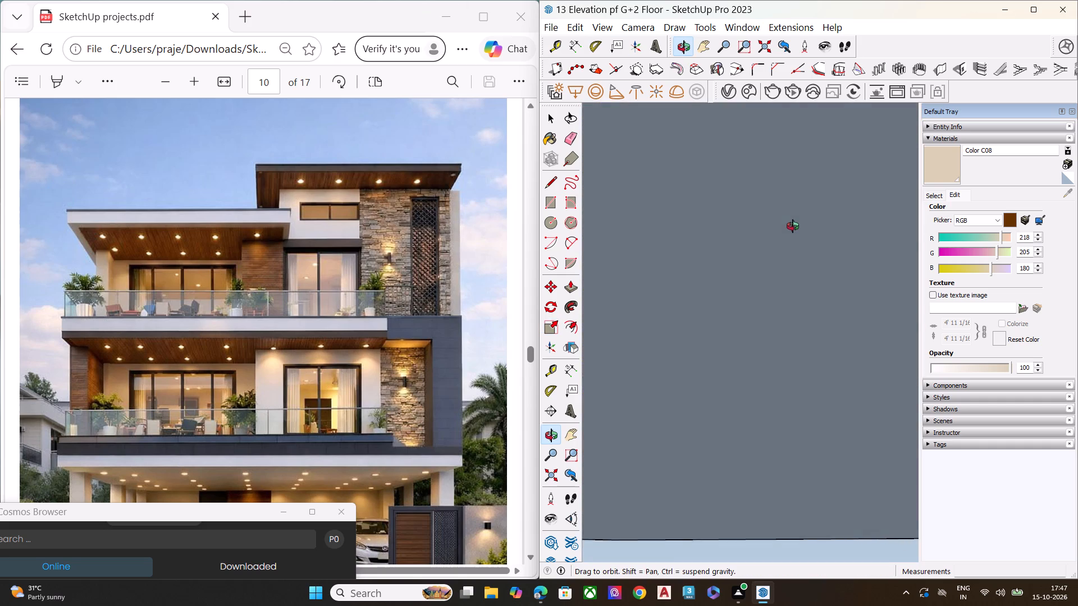
middle_drag(793, 226, 793, 224)
middle_drag(793, 227, 809, 326)
scroll(809, 326, up, 1)
scroll(793, 301, down, 5)
scroll(793, 301, up, 1)
scroll(793, 301, down, 13)
scroll(788, 305, up, 1)
scroll(788, 305, down, 20)
scroll(788, 305, down, 6)
scroll(775, 325, up, 1)
scroll(775, 325, down, 11)
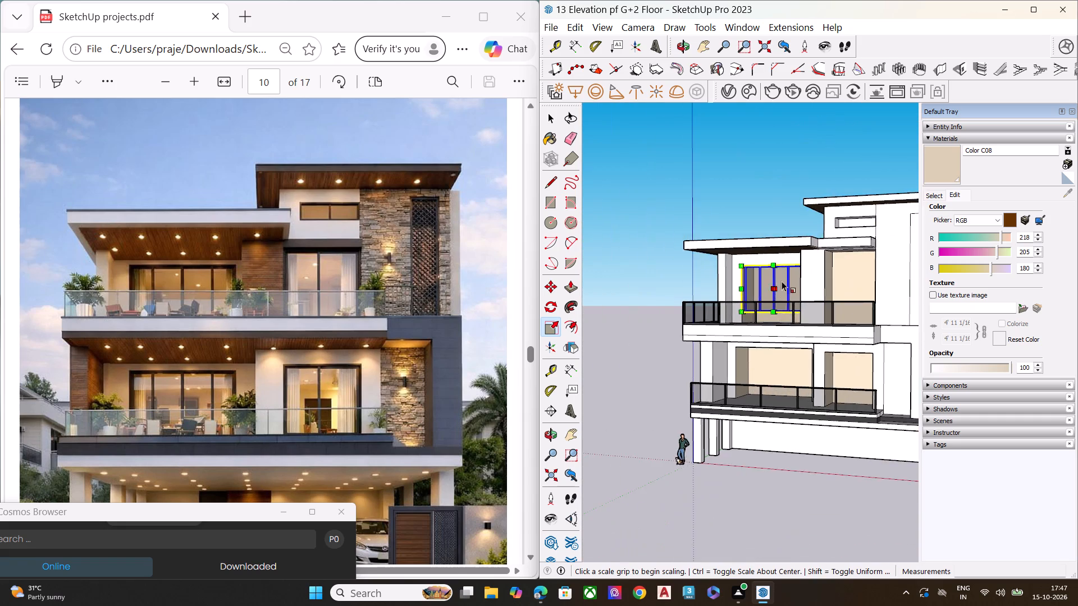
scroll(776, 268, up, 10)
middle_drag(821, 379, 773, 411)
scroll(761, 410, up, 12)
middle_drag(819, 420, 833, 355)
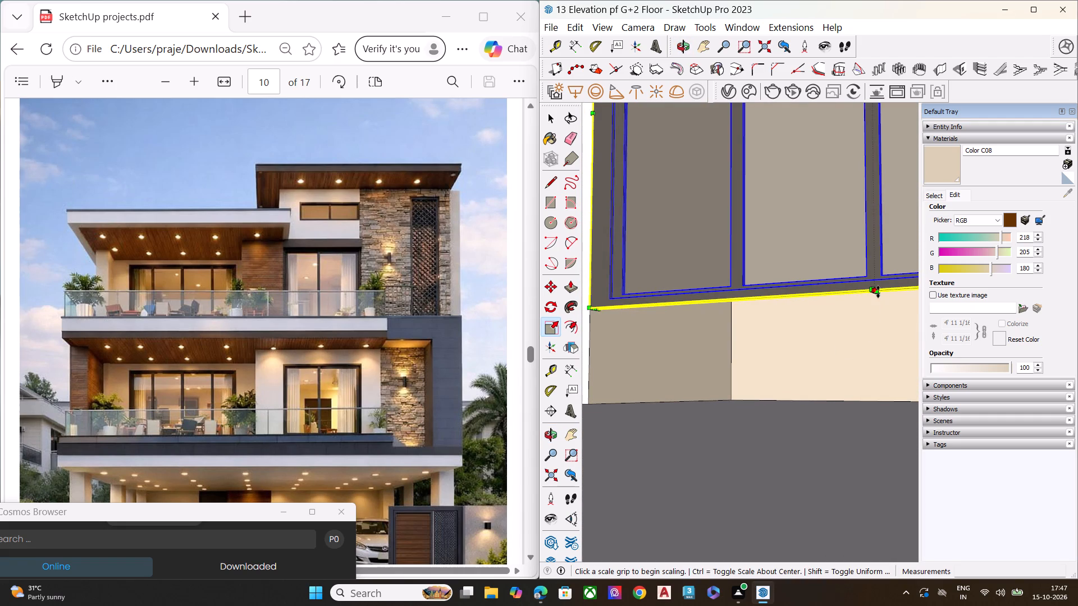
click(878, 292)
scroll(816, 345, down, 6)
middle_drag(793, 317, 818, 377)
middle_drag(812, 269, 847, 335)
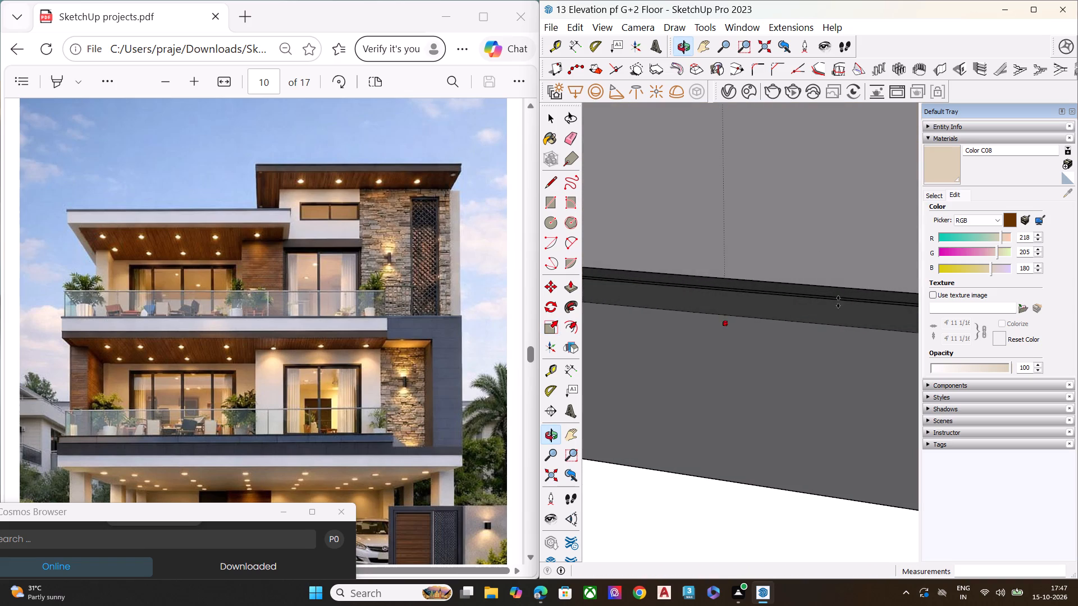
scroll(817, 245, down, 1)
scroll(817, 245, up, 2)
scroll(817, 245, down, 2)
scroll(817, 245, up, 1)
scroll(817, 245, down, 15)
scroll(802, 261, up, 1)
scroll(802, 261, down, 10)
scroll(802, 261, up, 1)
scroll(802, 261, down, 6)
scroll(802, 261, up, 1)
scroll(802, 261, down, 2)
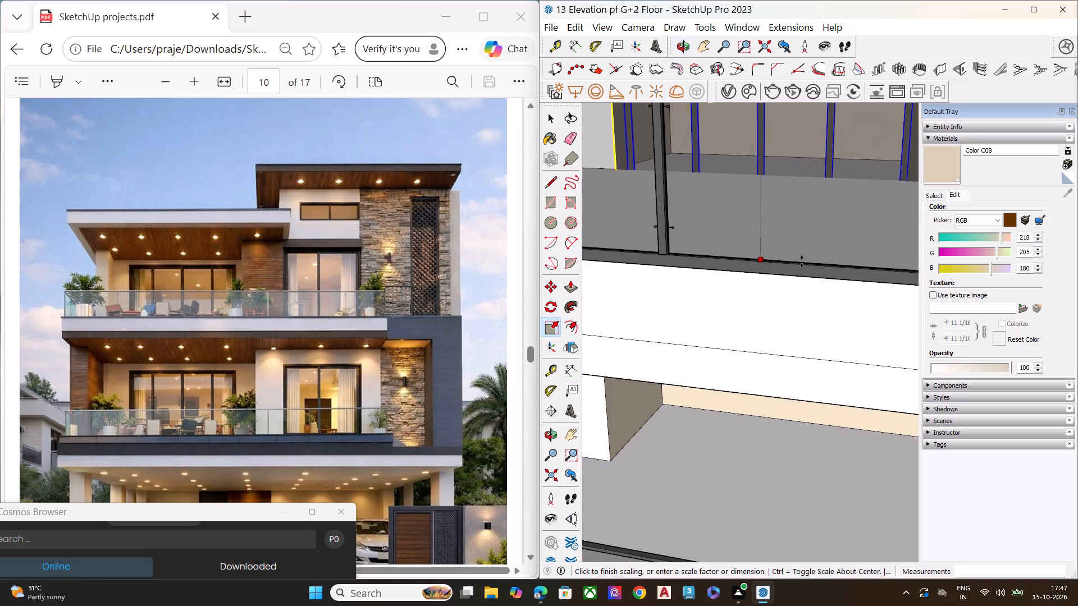
scroll(802, 261, down, 13)
scroll(802, 261, up, 1)
scroll(802, 261, down, 5)
middle_drag(802, 261, 797, 235)
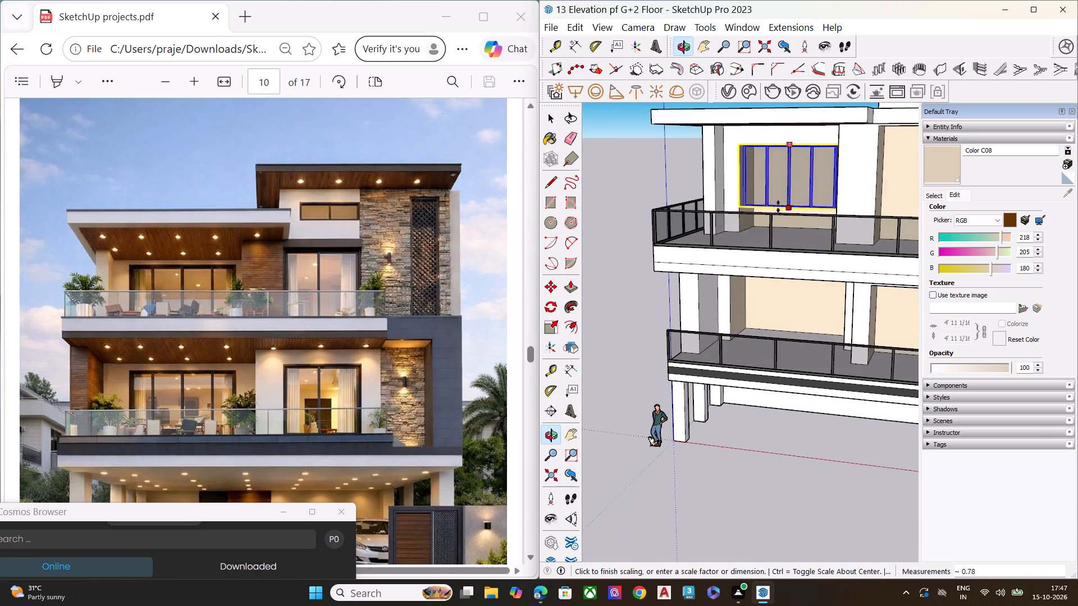
scroll(778, 206, up, 9)
middle_drag(710, 235, 718, 274)
scroll(698, 240, up, 6)
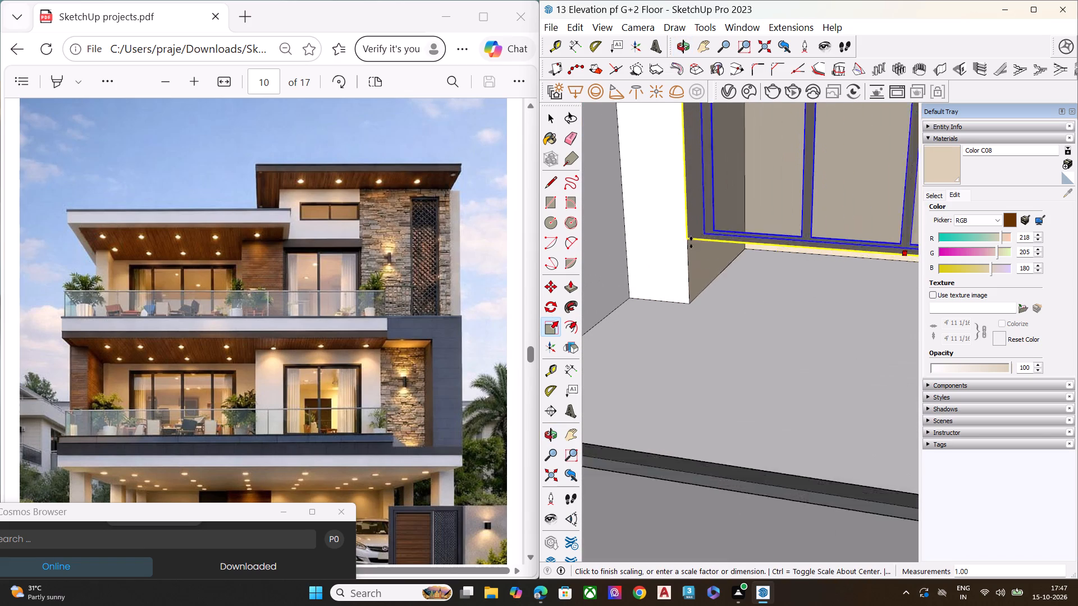
scroll(691, 242, up, 1)
click(689, 310)
key(space)
Copy the fitted door frame from its upper-left corner to the upper-left corner of the first-floor wide balcony opening.
scroll(719, 272, down, 16)
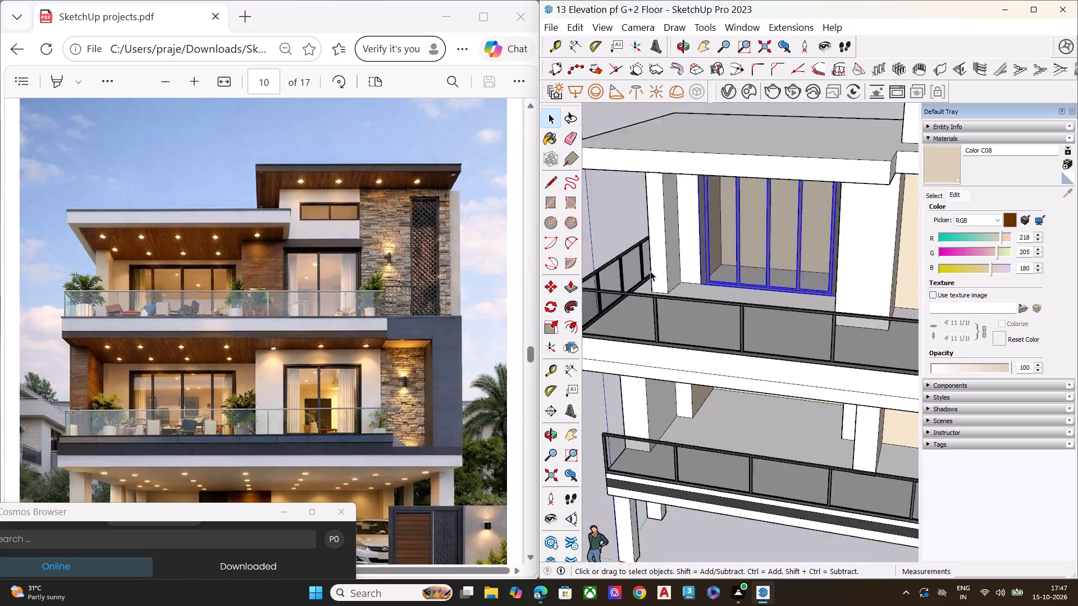
scroll(650, 271, down, 4)
middle_drag(710, 296, 826, 201)
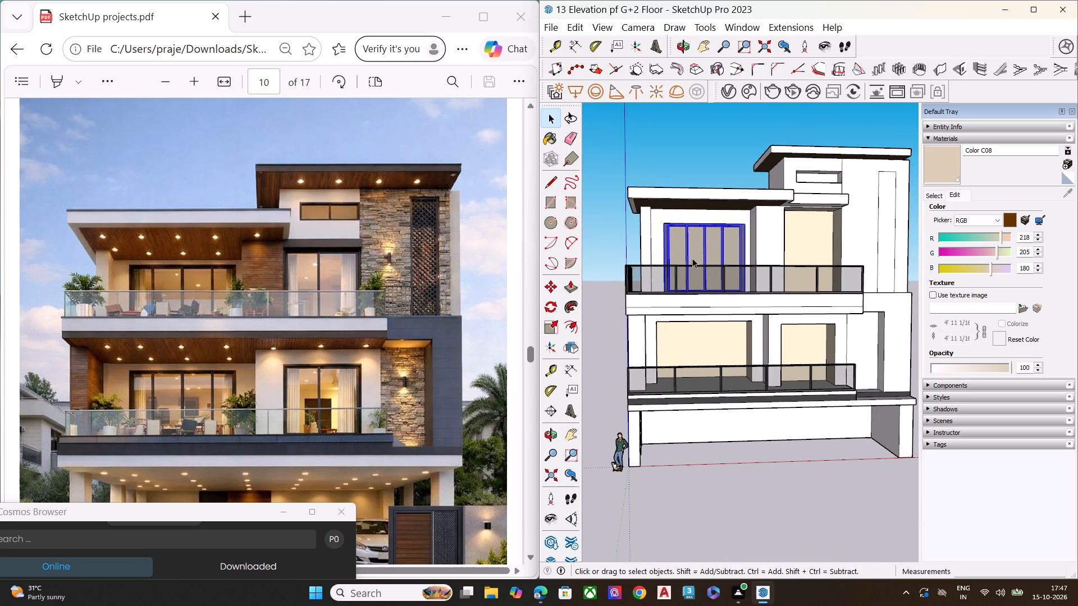
scroll(685, 255, up, 5)
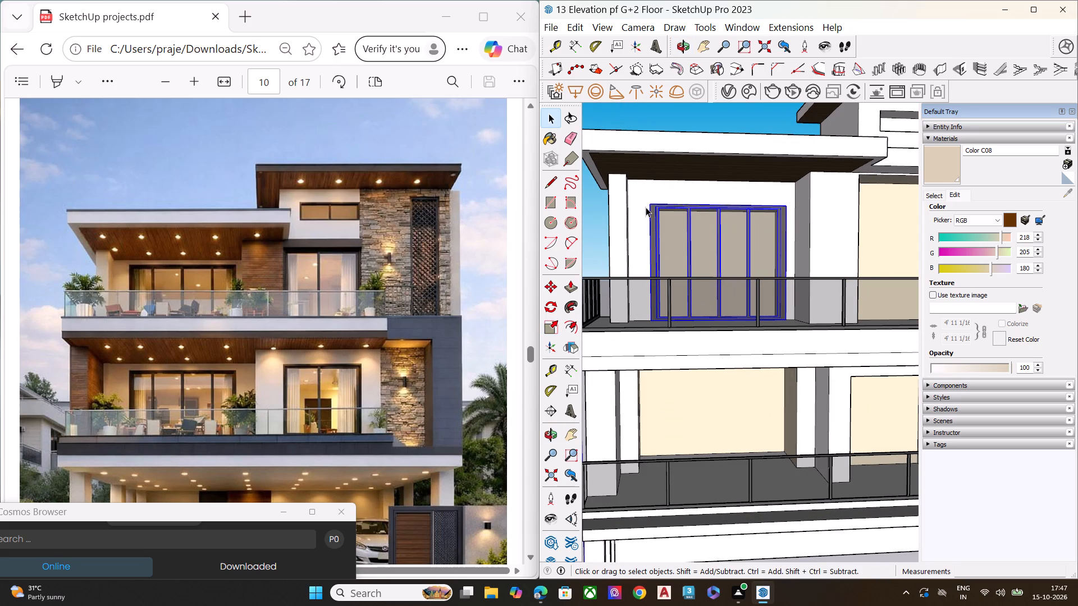
key(m)
click(649, 206)
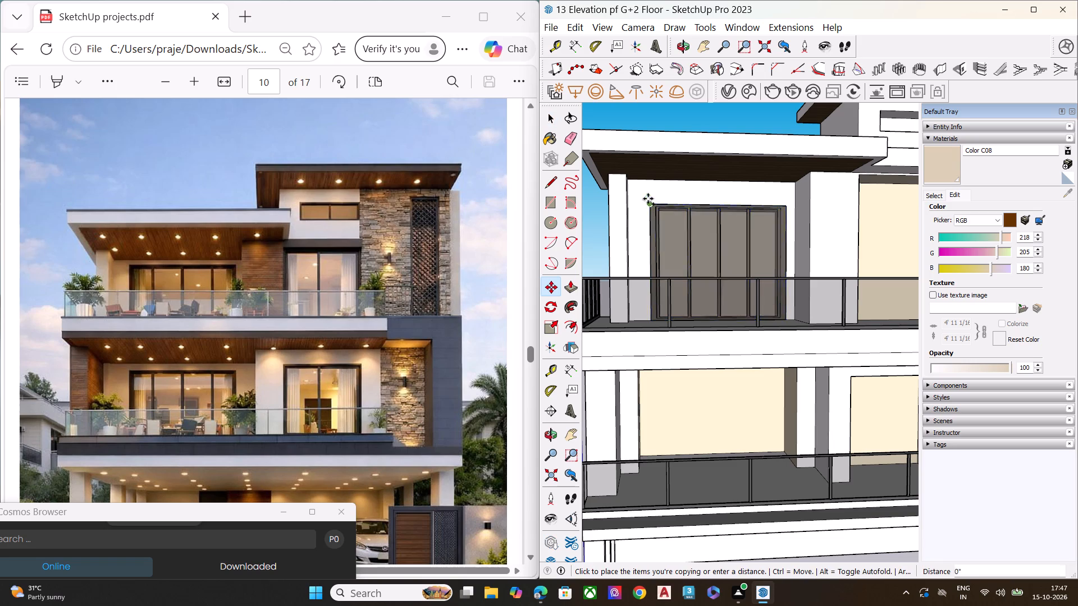
scroll(696, 208, down, 5)
middle_drag(675, 352, 650, 320)
scroll(659, 332, up, 3)
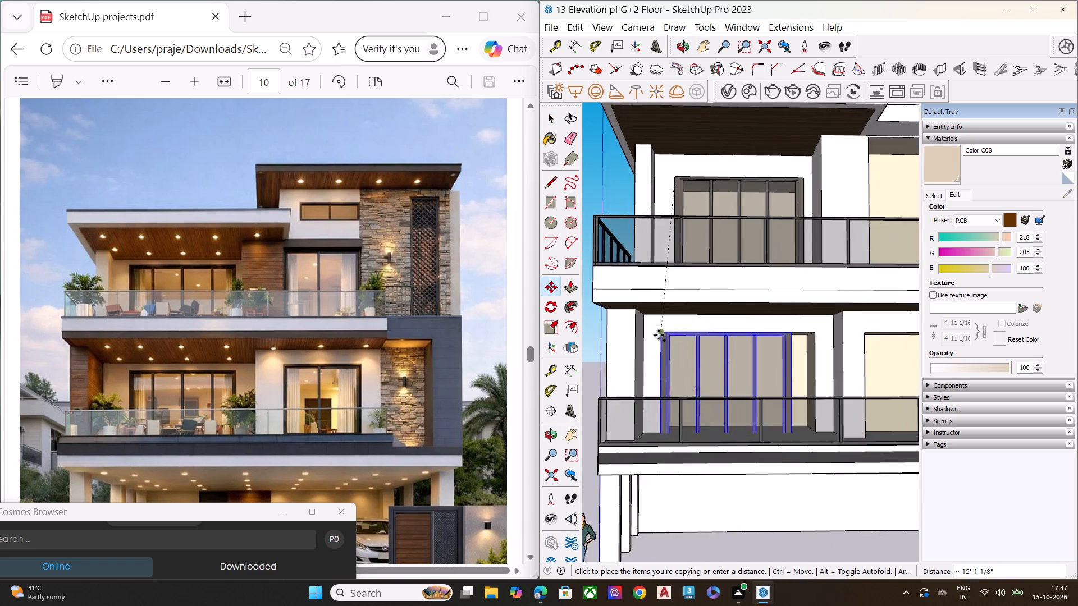
scroll(659, 335, up, 2)
click(661, 335)
key(space)
Scale the copied first-floor door frame slightly shorter along the blue axis by lowering its top edge.
middle_drag(809, 355, 724, 416)
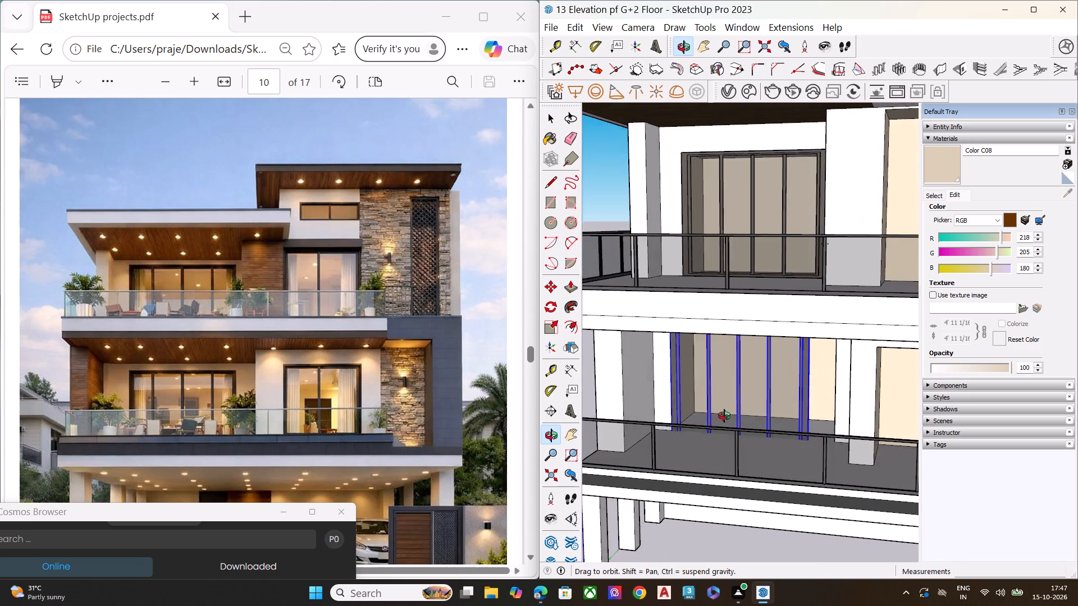
middle_drag(724, 416, 722, 419)
middle_click(800, 425)
scroll(800, 425, up, 5)
scroll(720, 417, down, 3)
middle_drag(727, 369, 677, 339)
scroll(686, 330, up, 5)
key(s)
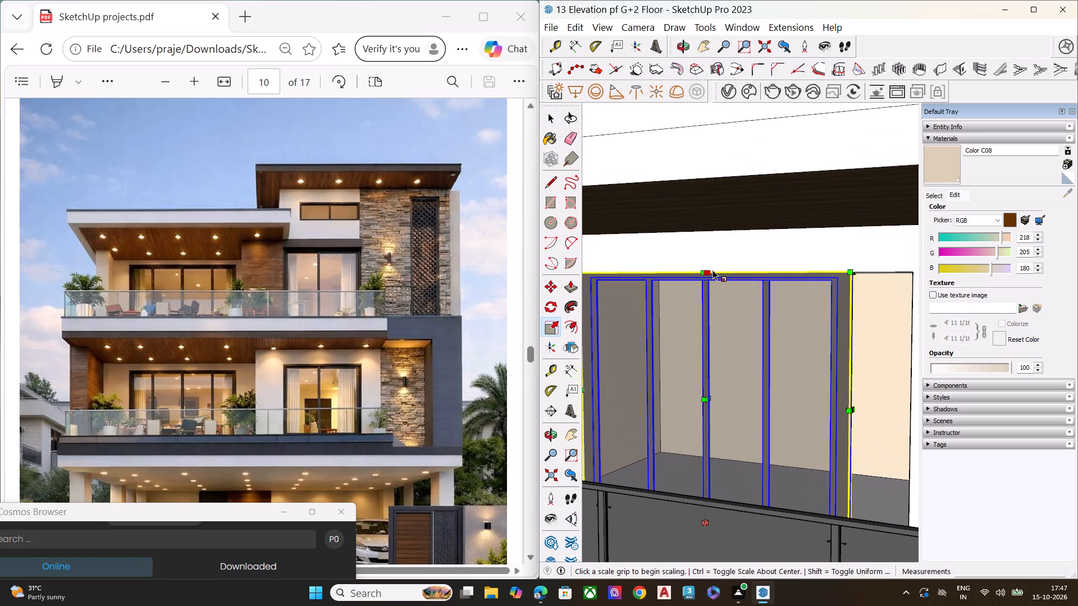
scroll(709, 270, up, 6)
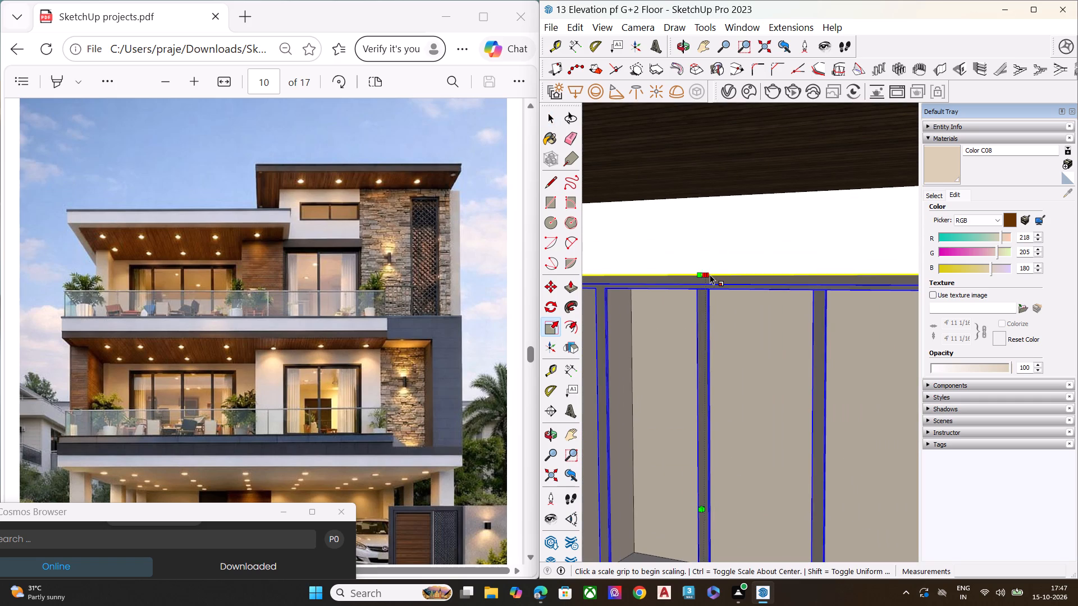
click(707, 274)
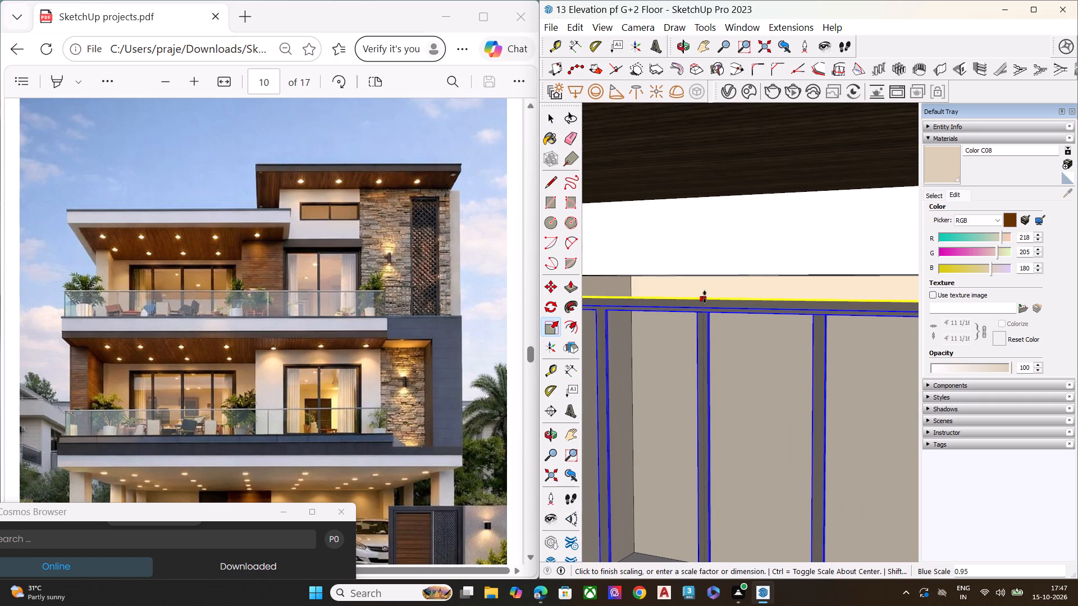
click(705, 302)
scroll(738, 303, down, 4)
scroll(760, 311, up, 1)
scroll(762, 311, down, 2)
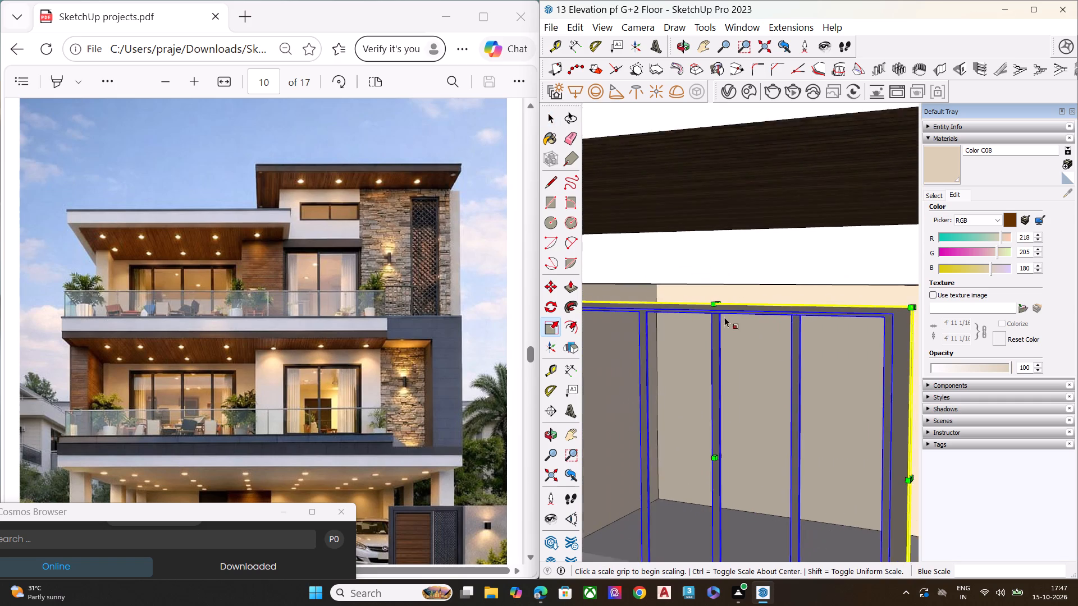
Move the shortened door frame up so its upper-left corner meets the upper-left corner of the first-floor wide opening.
scroll(771, 322, down, 4)
scroll(790, 331, up, 1)
scroll(790, 331, down, 2)
middle_drag(642, 327, 688, 324)
key(m)
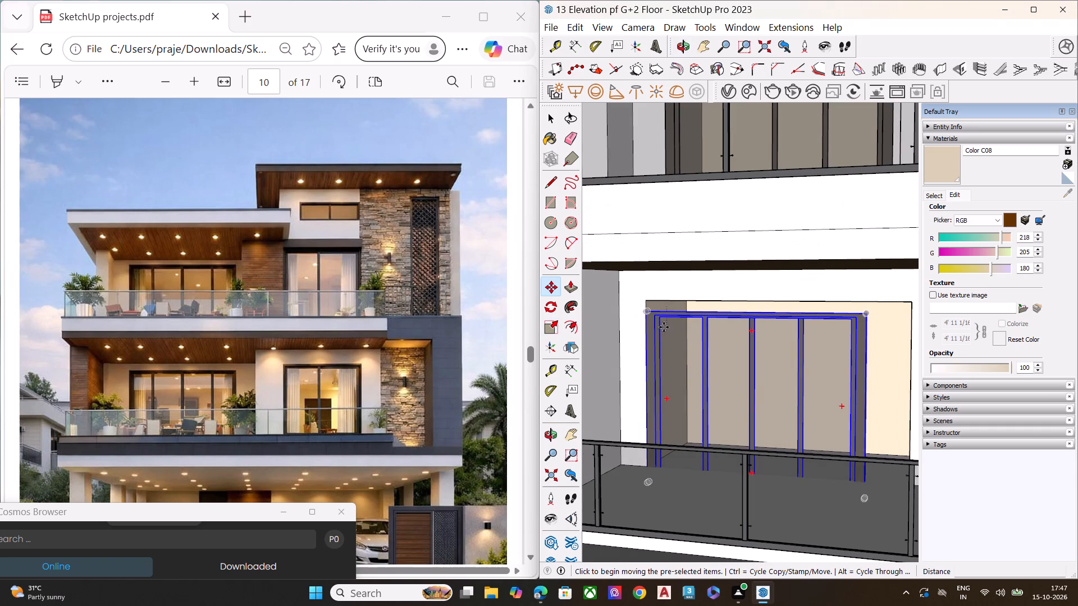
scroll(655, 317, up, 5)
click(641, 312)
click(643, 293)
scroll(639, 301, down, 3)
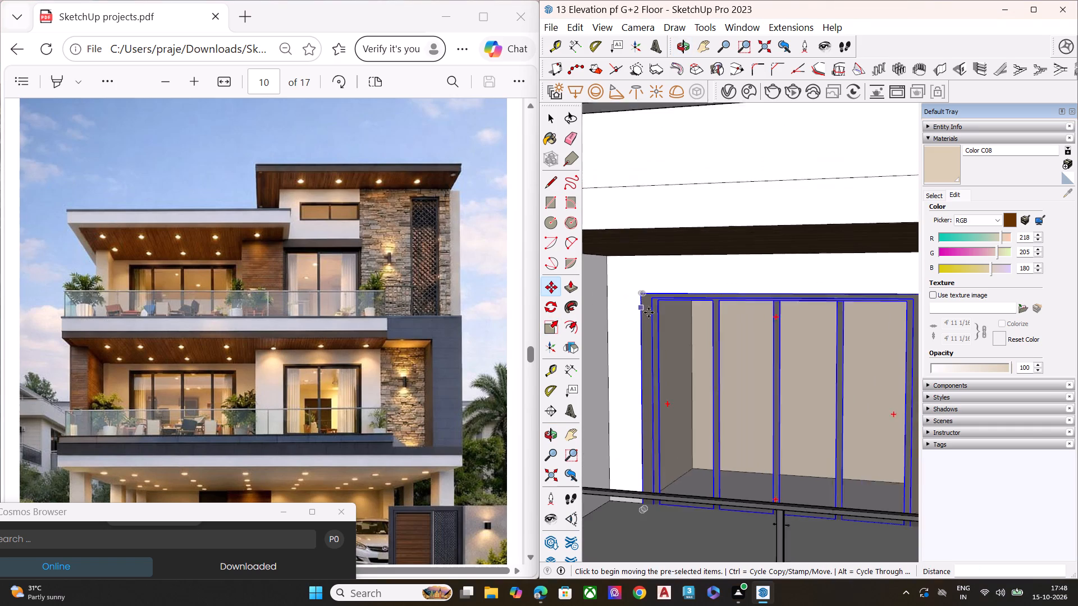
Scale the first-floor door frame's height down from the top by a blue-axis factor of 0.93.
scroll(648, 313, down, 1)
middle_drag(728, 379, 731, 372)
key(s)
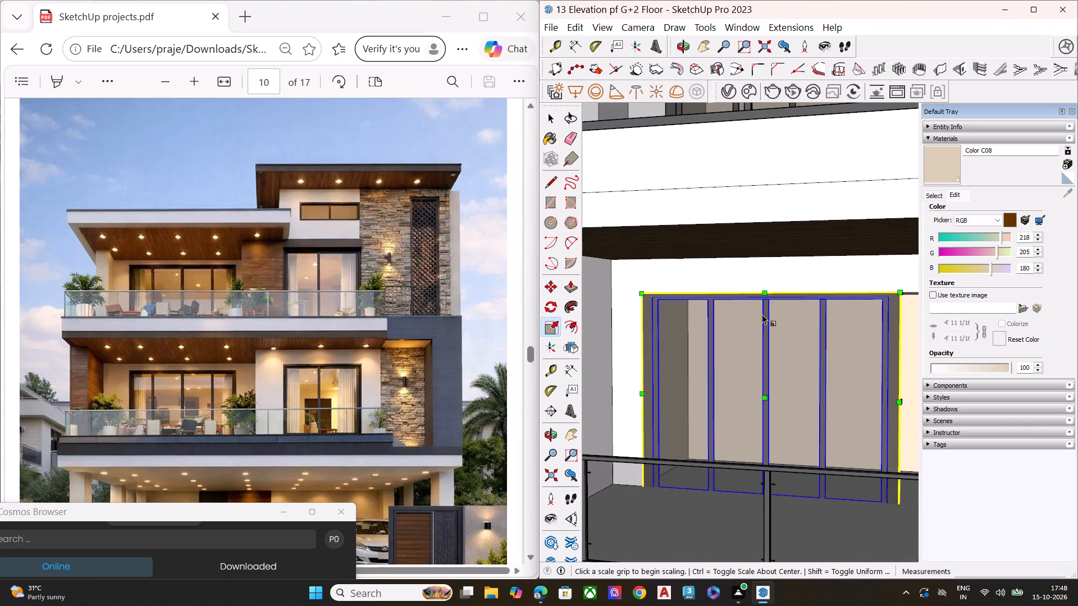
scroll(769, 293, up, 6)
click(768, 294)
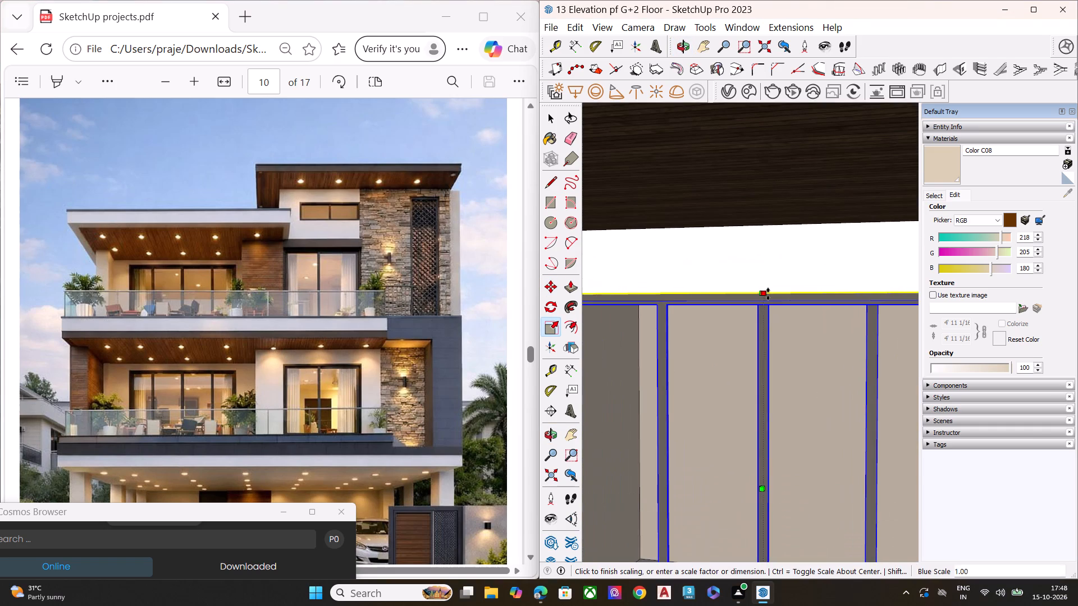
click(765, 322)
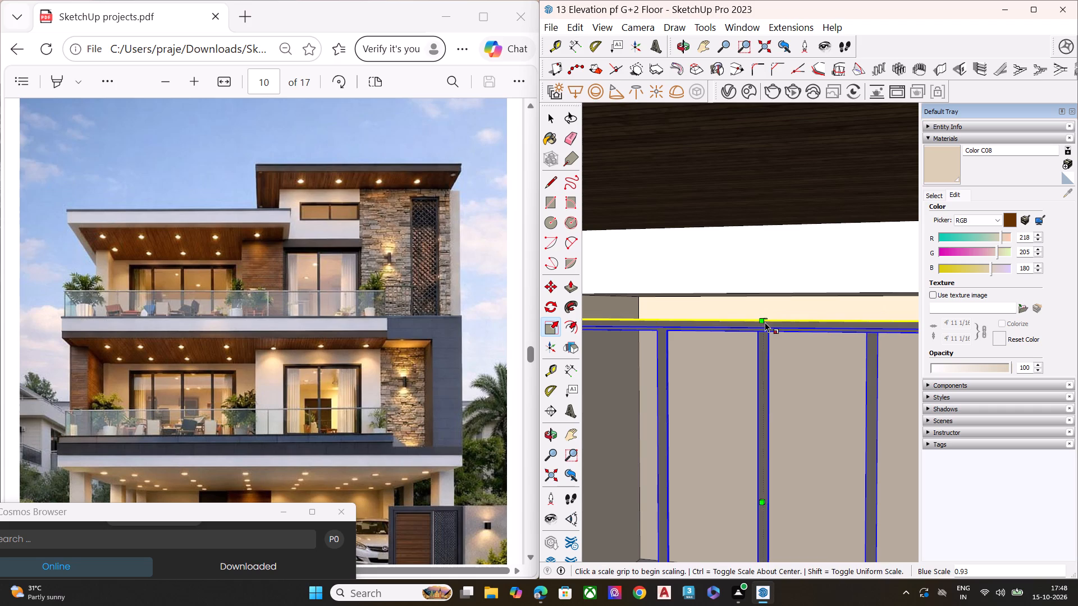
scroll(799, 327, down, 7)
scroll(696, 339, up, 4)
Move the door frame up again to align its upper-left corner with the first-floor wide opening's upper-left corner.
key(m)
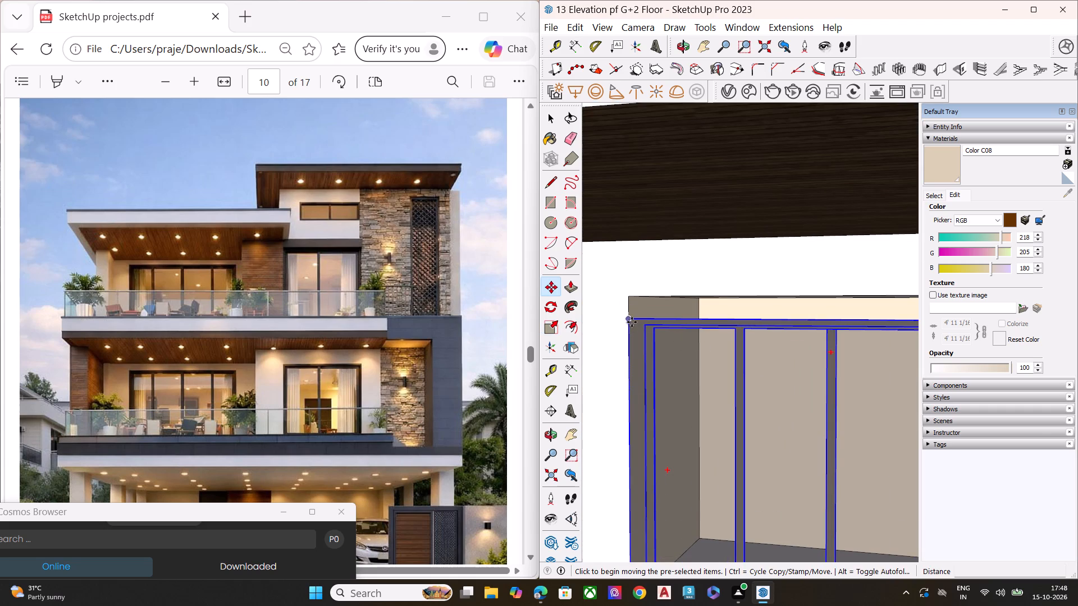
click(631, 322)
click(629, 301)
scroll(639, 301, down, 6)
scroll(658, 310, up, 1)
scroll(663, 314, down, 2)
Scale the door frame along the red axis by about 1.19 so its right side meets the first-floor wide opening's right reveal.
middle_drag(749, 374, 728, 386)
scroll(657, 372, down, 7)
scroll(807, 400, up, 9)
middle_drag(723, 390, 810, 392)
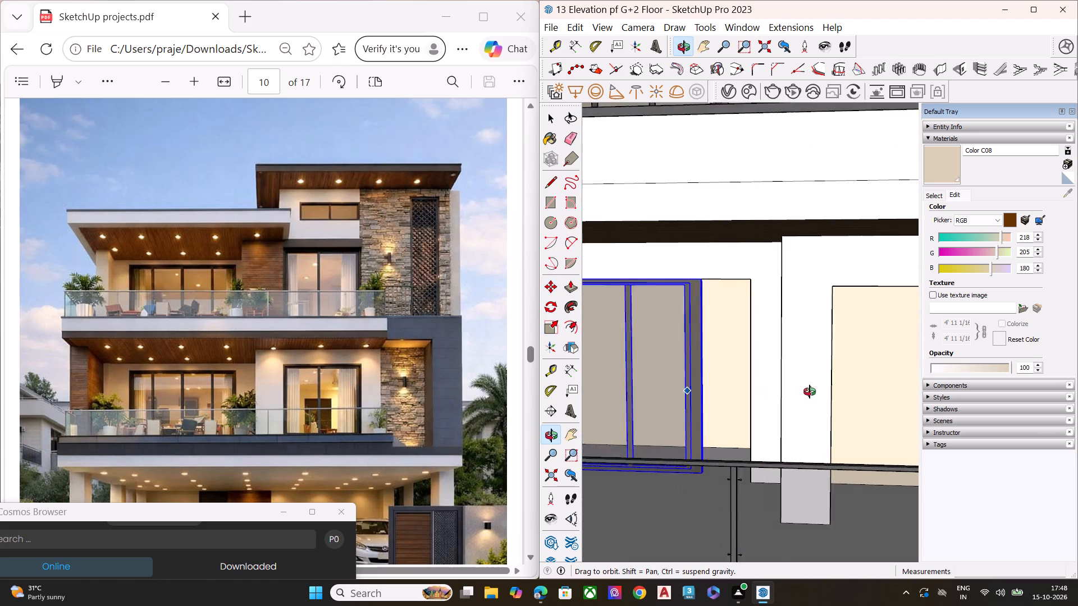
middle_drag(810, 392, 830, 391)
scroll(711, 359, up, 2)
scroll(711, 359, down, 1)
key(s)
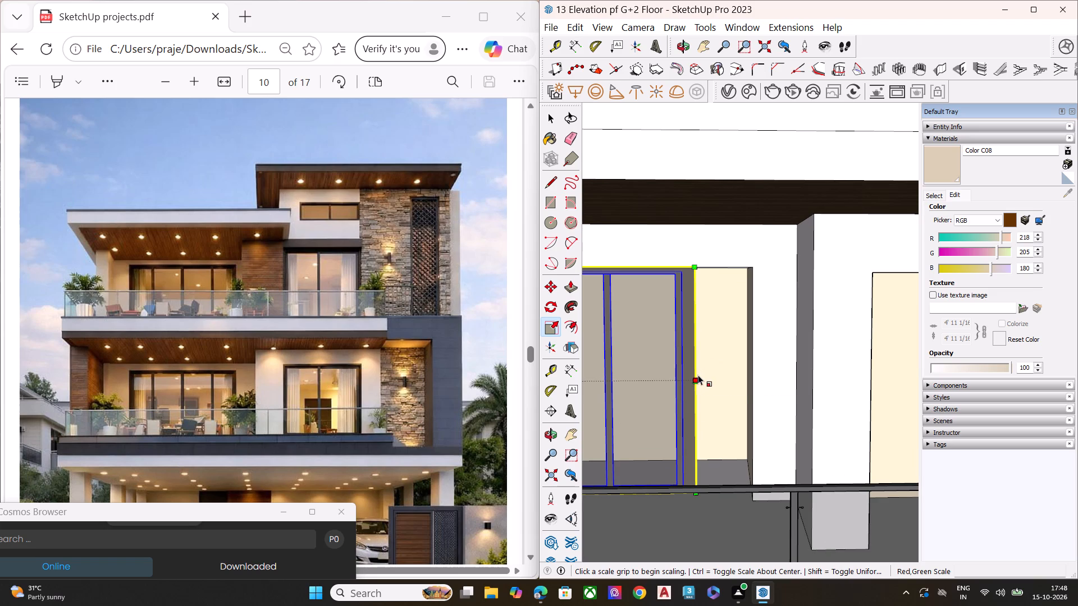
middle_drag(700, 384, 623, 442)
scroll(680, 409, up, 6)
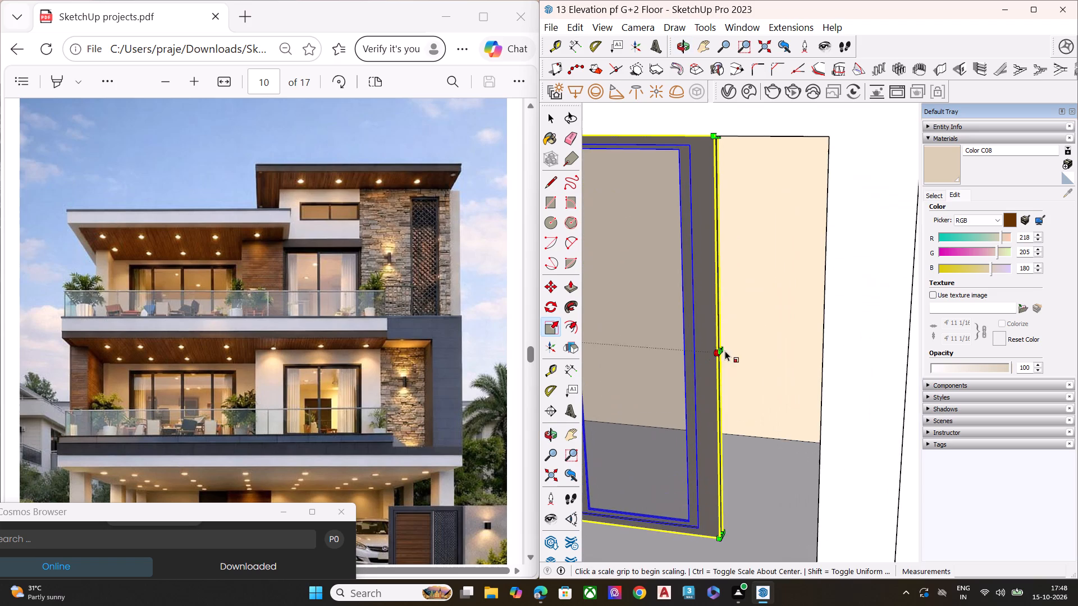
click(721, 347)
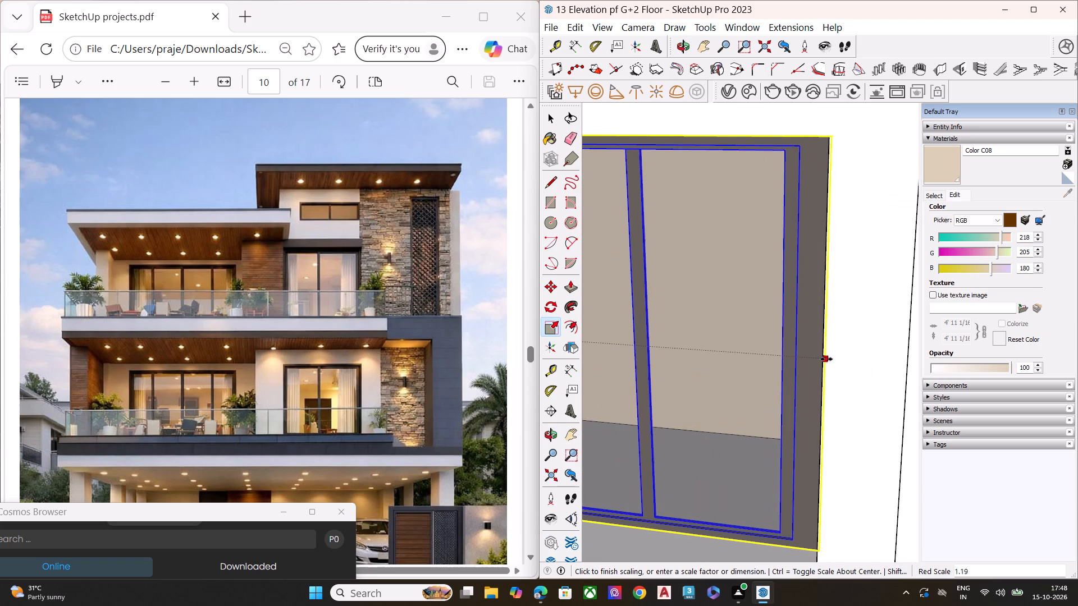
click(828, 360)
scroll(753, 351, down, 4)
scroll(771, 355, up, 1)
scroll(778, 357, down, 2)
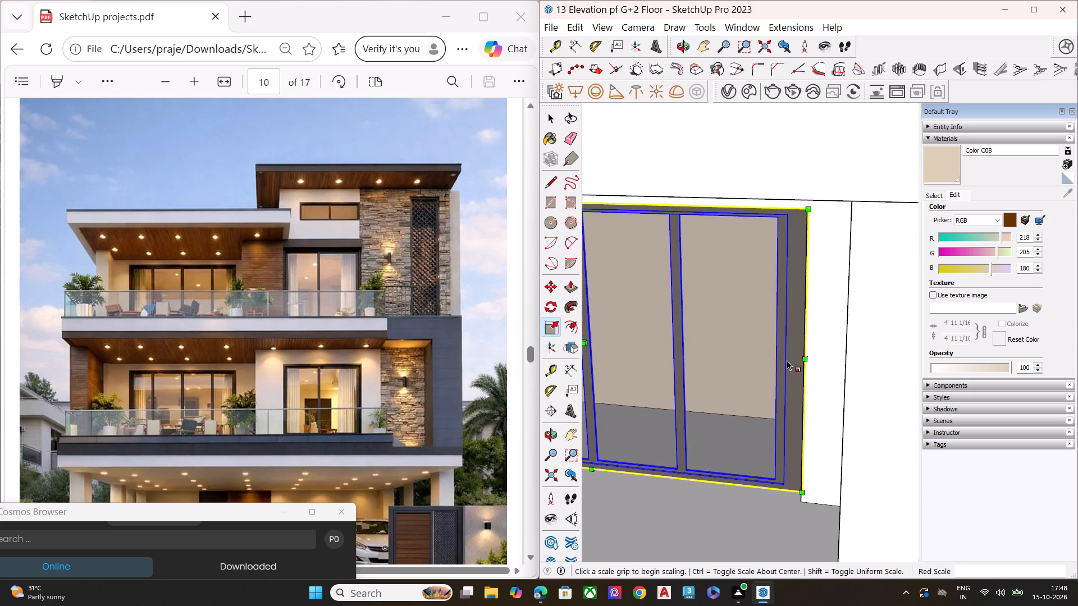
scroll(762, 368, down, 6)
middle_drag(661, 405, 718, 346)
scroll(704, 381, up, 4)
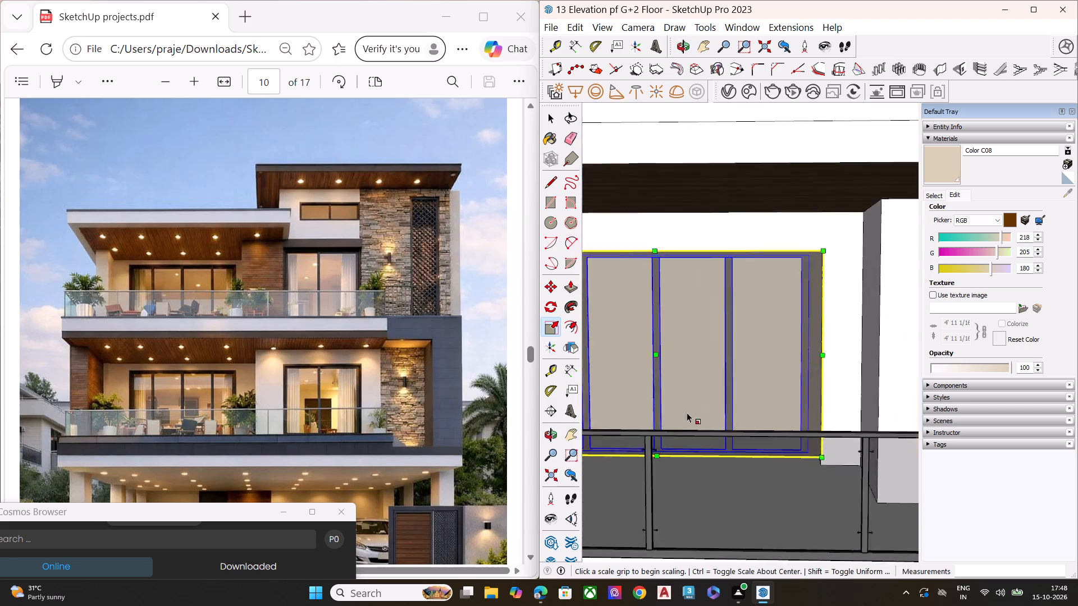
Stretch the first-floor door frame's bottom edge downward along the blue axis to the base of the wide opening, and deselect the frame.
scroll(687, 412, up, 3)
scroll(670, 442, down, 7)
middle_drag(618, 439, 724, 518)
scroll(675, 483, up, 9)
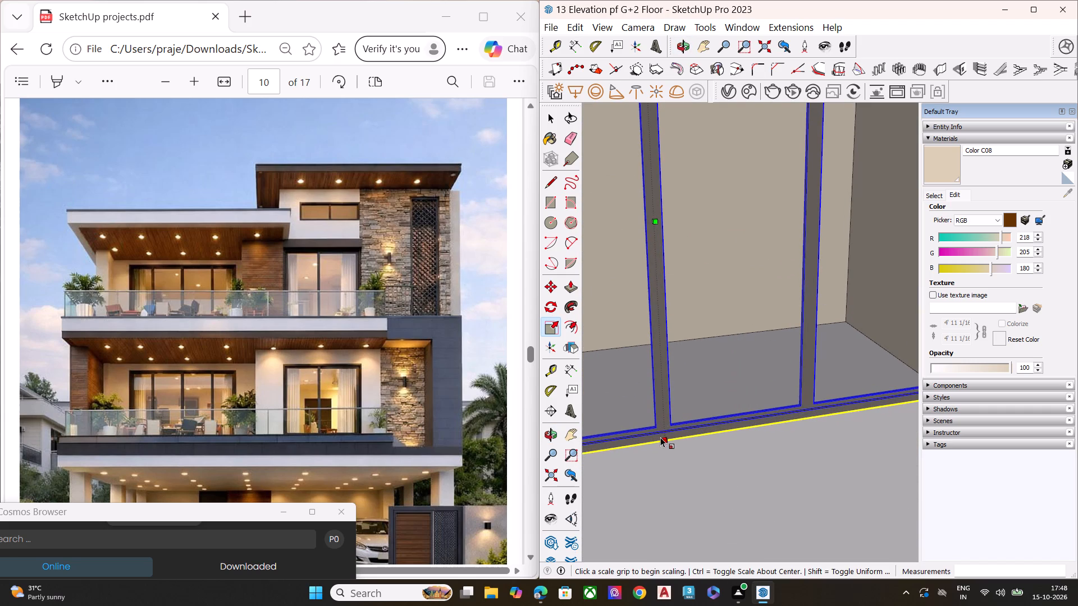
middle_drag(671, 440, 734, 408)
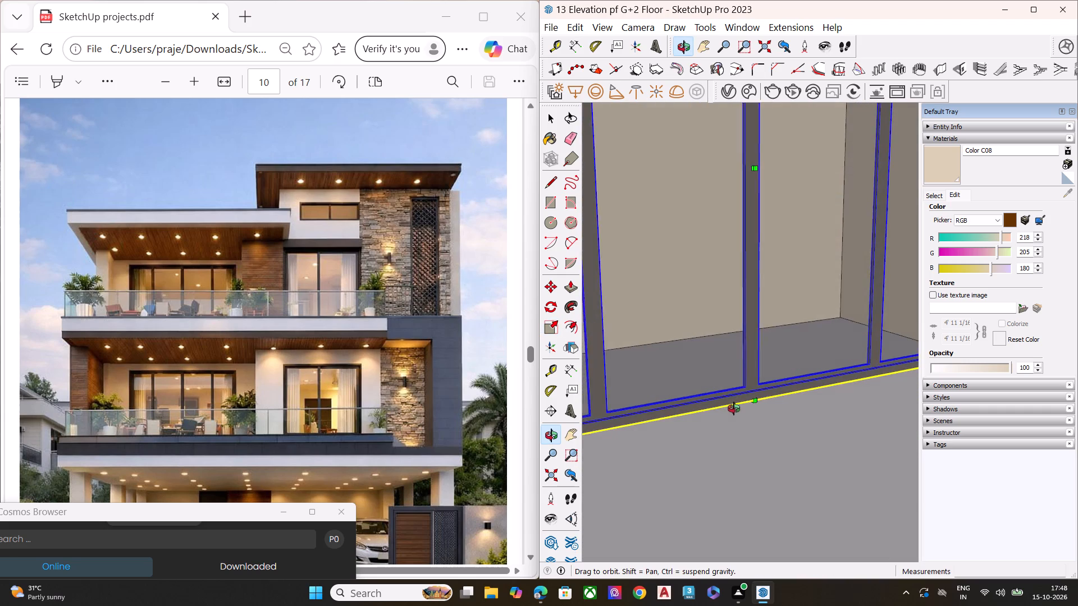
middle_drag(734, 408, 753, 403)
scroll(770, 397, up, 8)
click(775, 391)
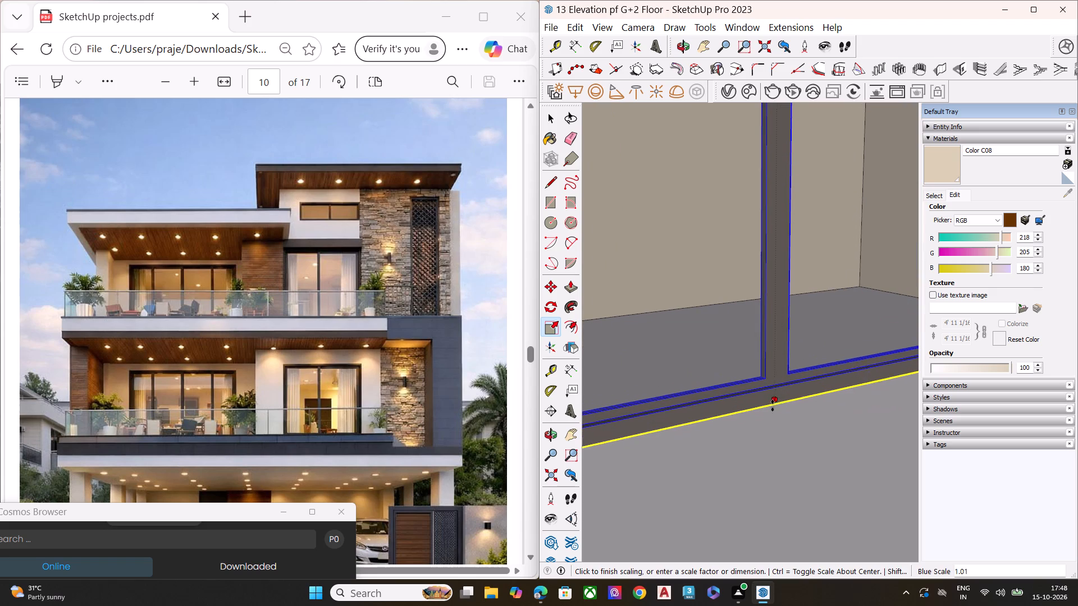
click(772, 459)
key(space)
scroll(715, 416, down, 2)
scroll(715, 416, up, 1)
scroll(715, 416, down, 1)
scroll(715, 416, up, 1)
scroll(715, 416, down, 17)
scroll(748, 412, up, 1)
scroll(748, 412, down, 3)
middle_drag(765, 449, 658, 398)
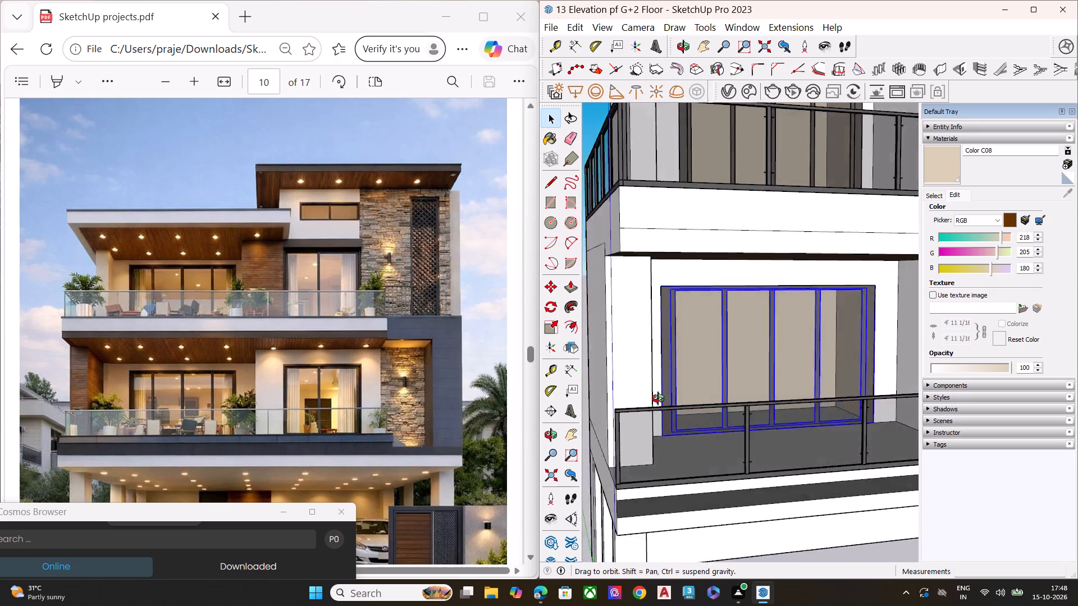
middle_drag(658, 398, 591, 359)
scroll(661, 341, down, 15)
click(746, 460)
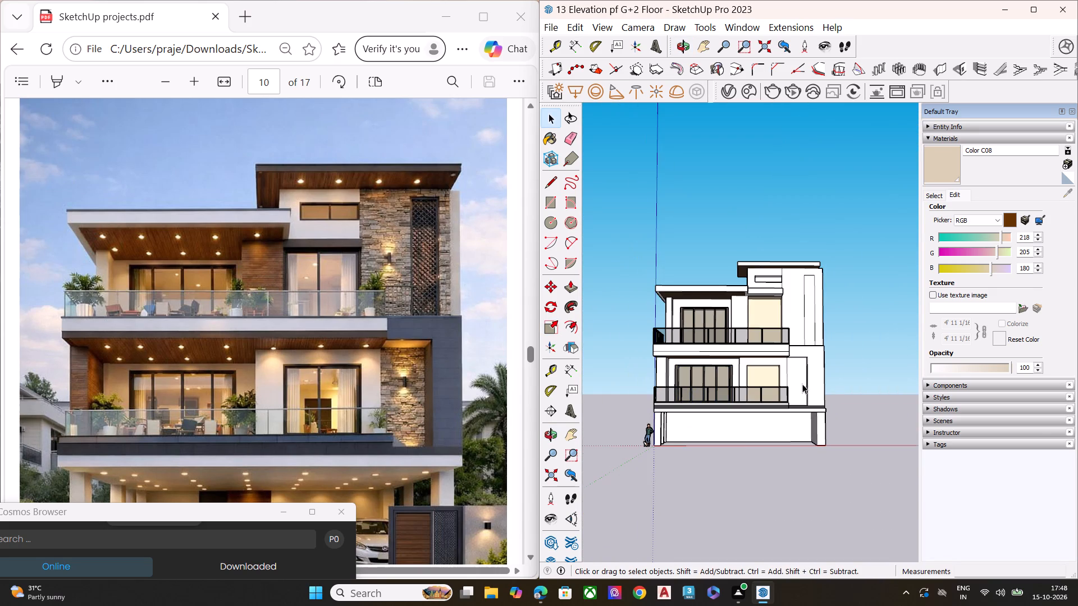
Paint the second-floor balcony wall around the wide opening and the adjoining outer column face with Color C08.
scroll(803, 378, up, 1)
scroll(803, 377, down, 2)
scroll(803, 376, up, 4)
scroll(796, 382, down, 3)
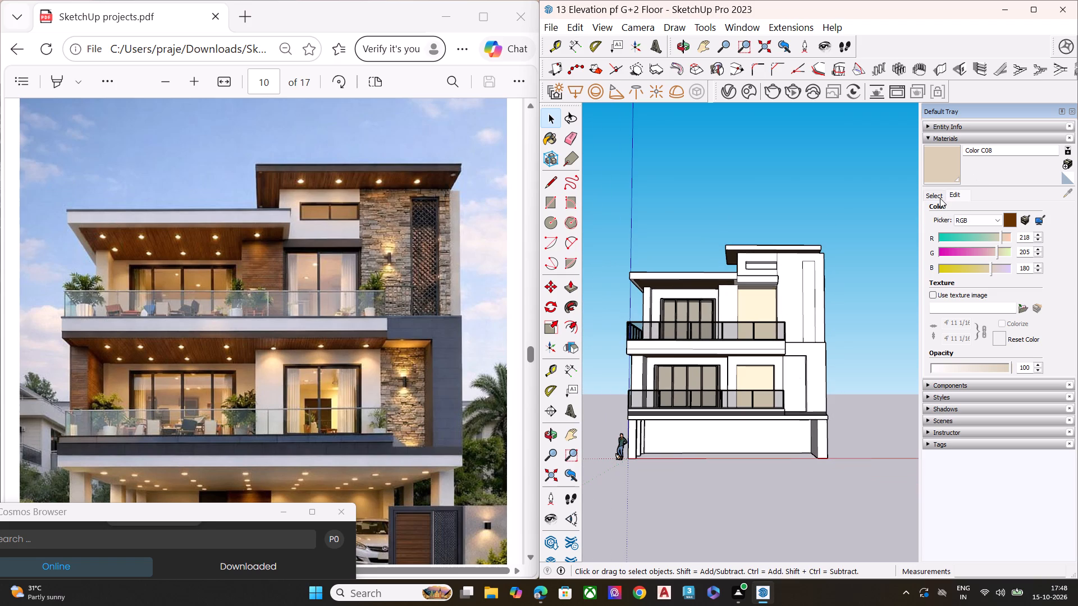
click(933, 173)
scroll(657, 291, up, 7)
click(654, 298)
click(642, 305)
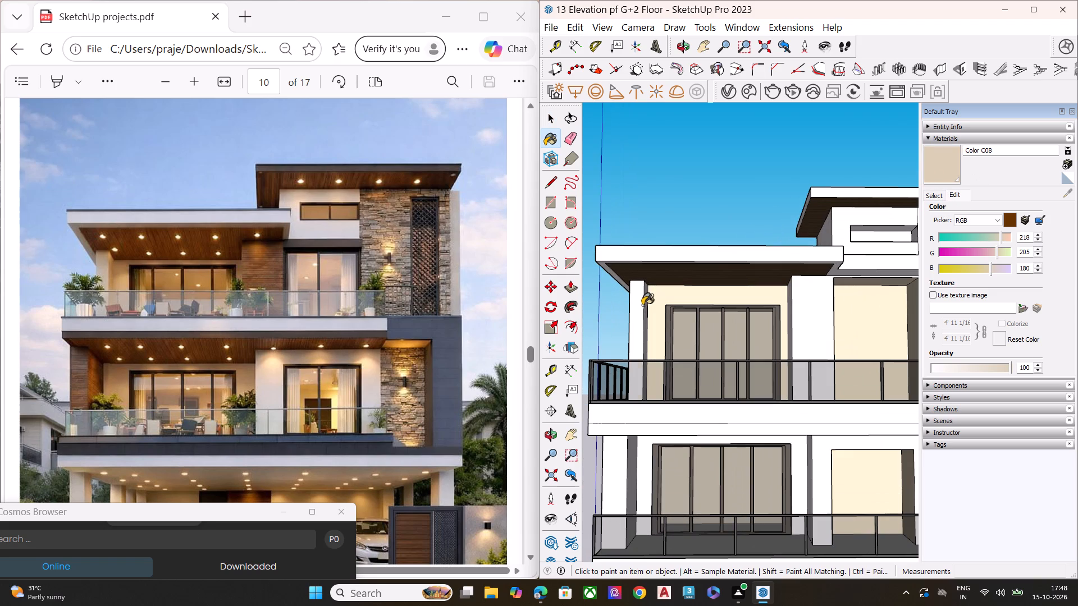
middle_drag(648, 311, 496, 328)
scroll(497, 328, down, 1)
scroll(613, 299, up, 2)
scroll(653, 287, down, 2)
scroll(660, 287, up, 3)
scroll(668, 286, down, 1)
click(675, 317)
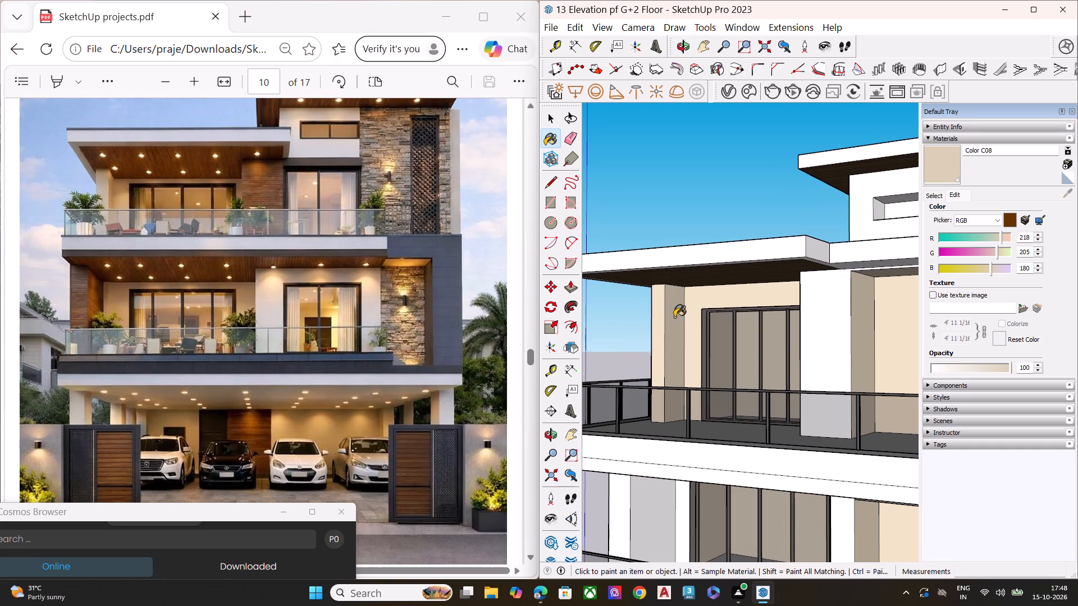
scroll(422, 321, up, 1)
scroll(684, 318, down, 2)
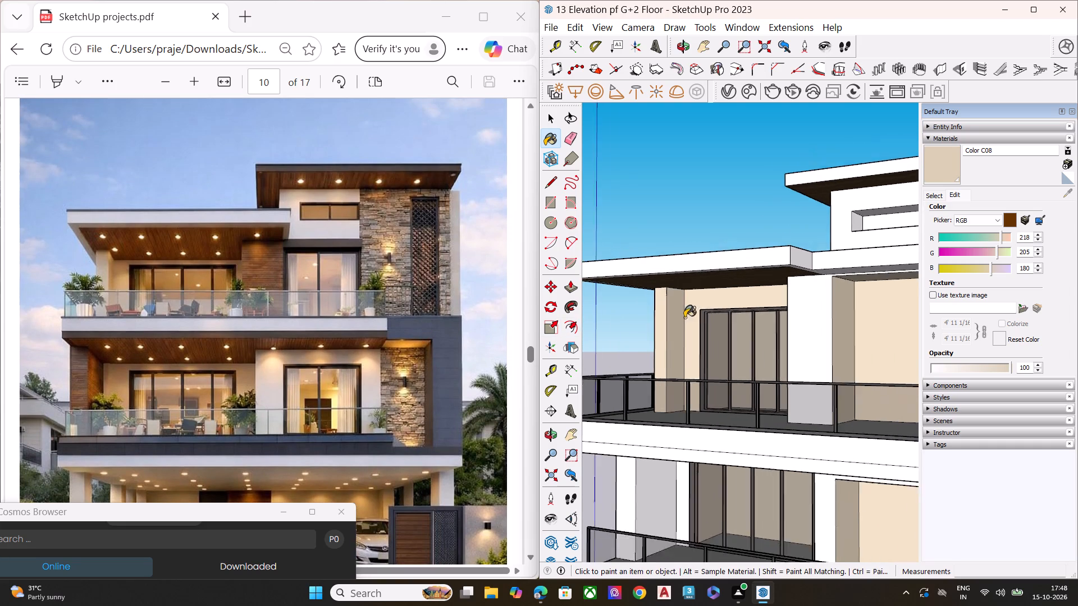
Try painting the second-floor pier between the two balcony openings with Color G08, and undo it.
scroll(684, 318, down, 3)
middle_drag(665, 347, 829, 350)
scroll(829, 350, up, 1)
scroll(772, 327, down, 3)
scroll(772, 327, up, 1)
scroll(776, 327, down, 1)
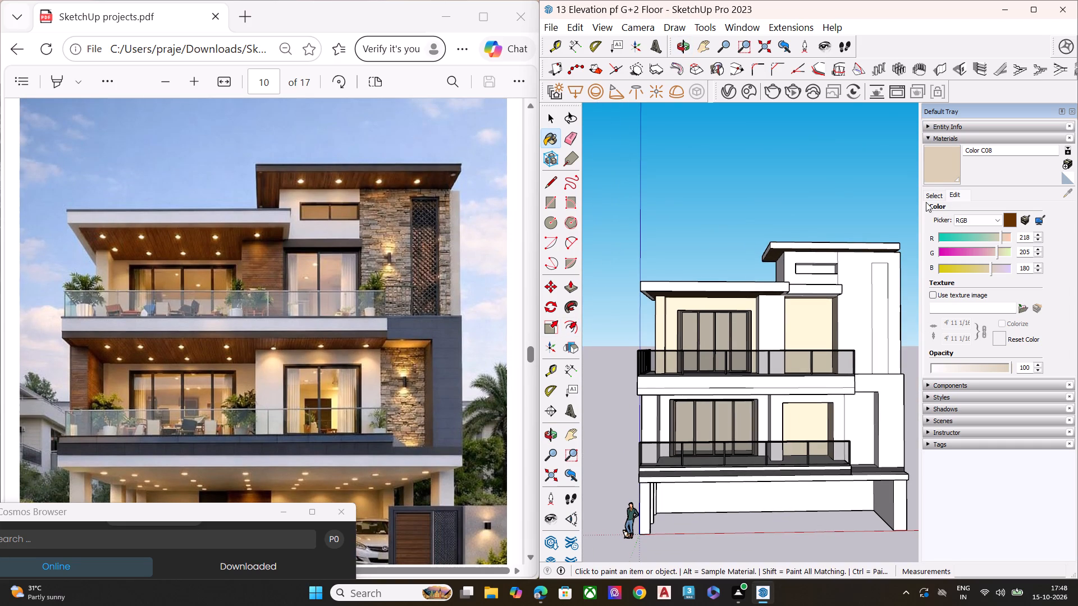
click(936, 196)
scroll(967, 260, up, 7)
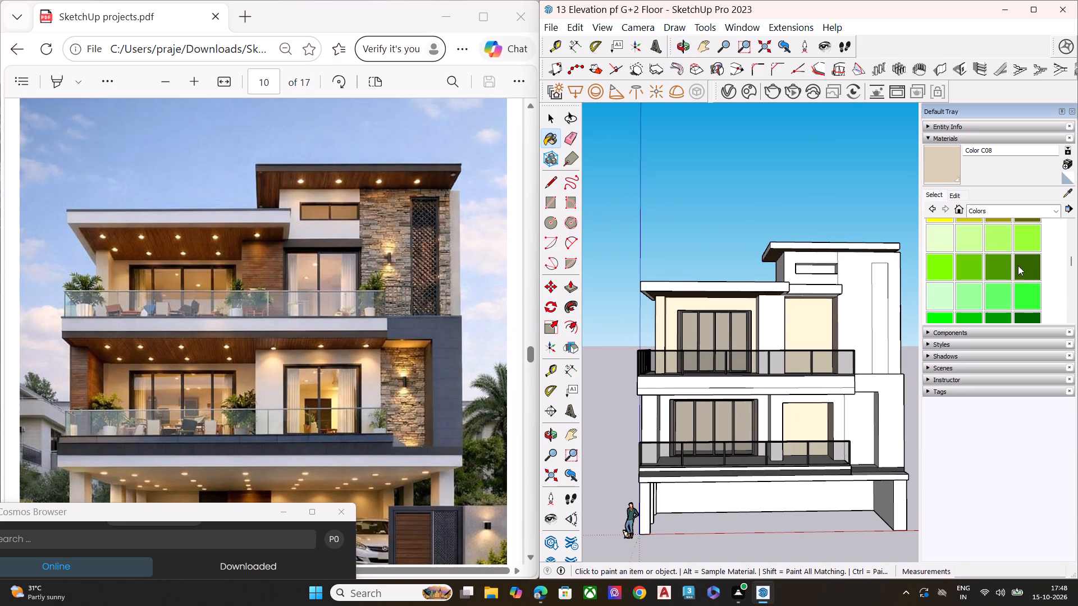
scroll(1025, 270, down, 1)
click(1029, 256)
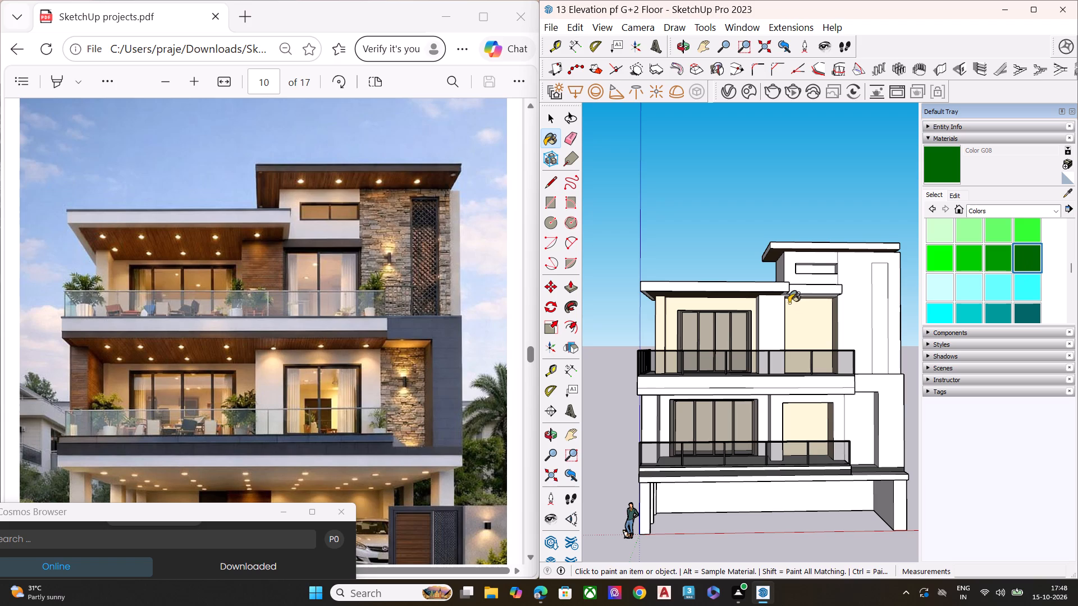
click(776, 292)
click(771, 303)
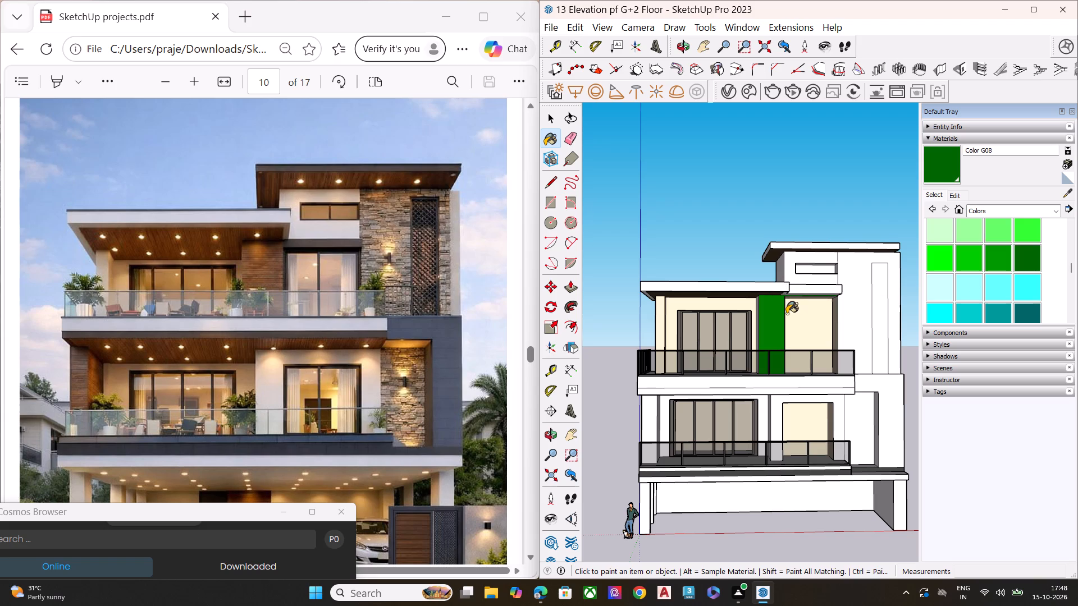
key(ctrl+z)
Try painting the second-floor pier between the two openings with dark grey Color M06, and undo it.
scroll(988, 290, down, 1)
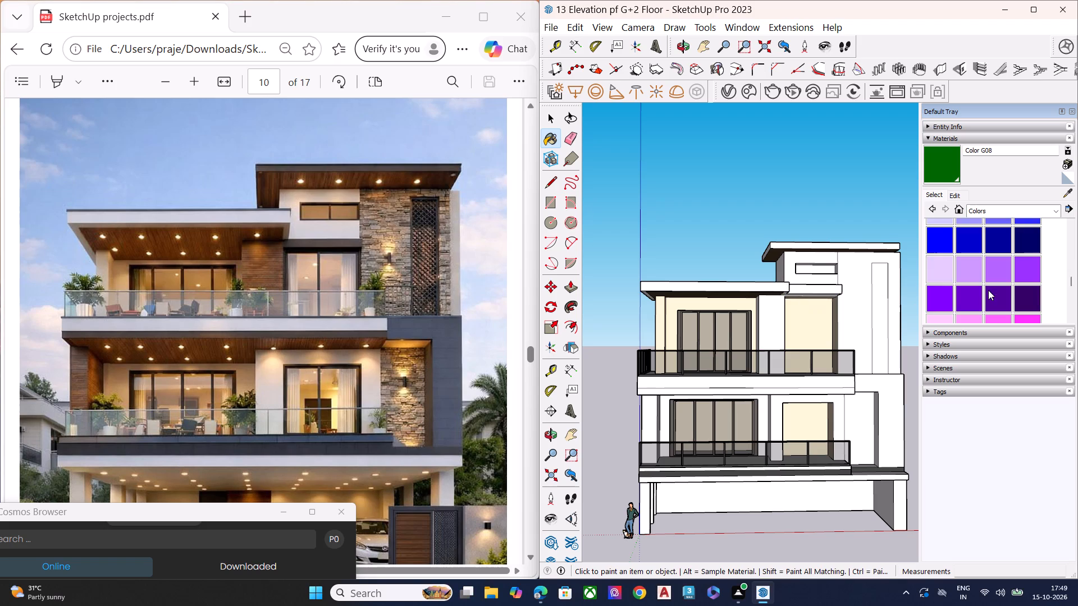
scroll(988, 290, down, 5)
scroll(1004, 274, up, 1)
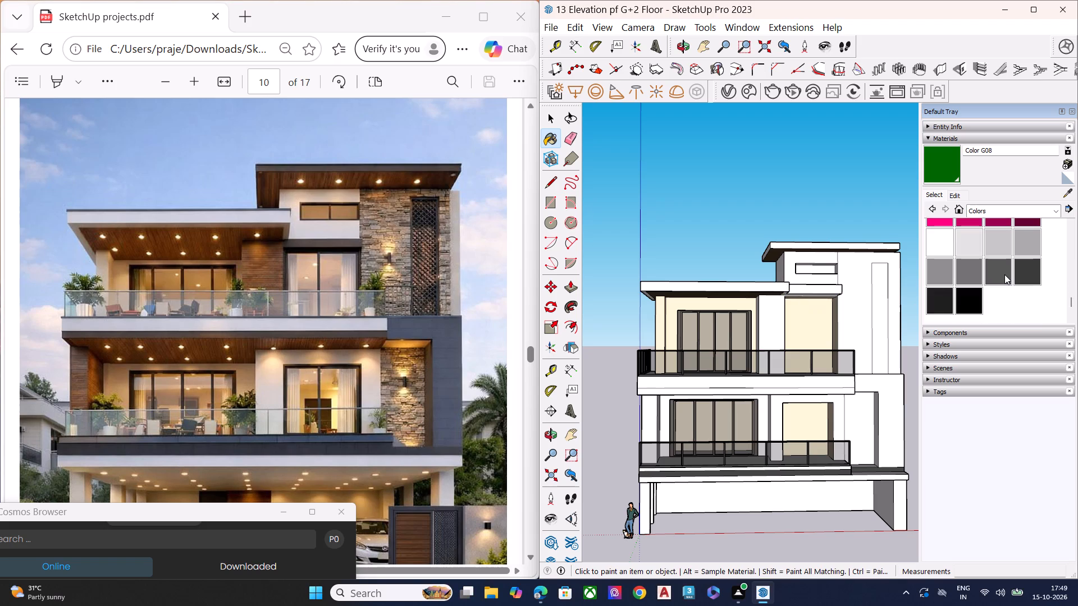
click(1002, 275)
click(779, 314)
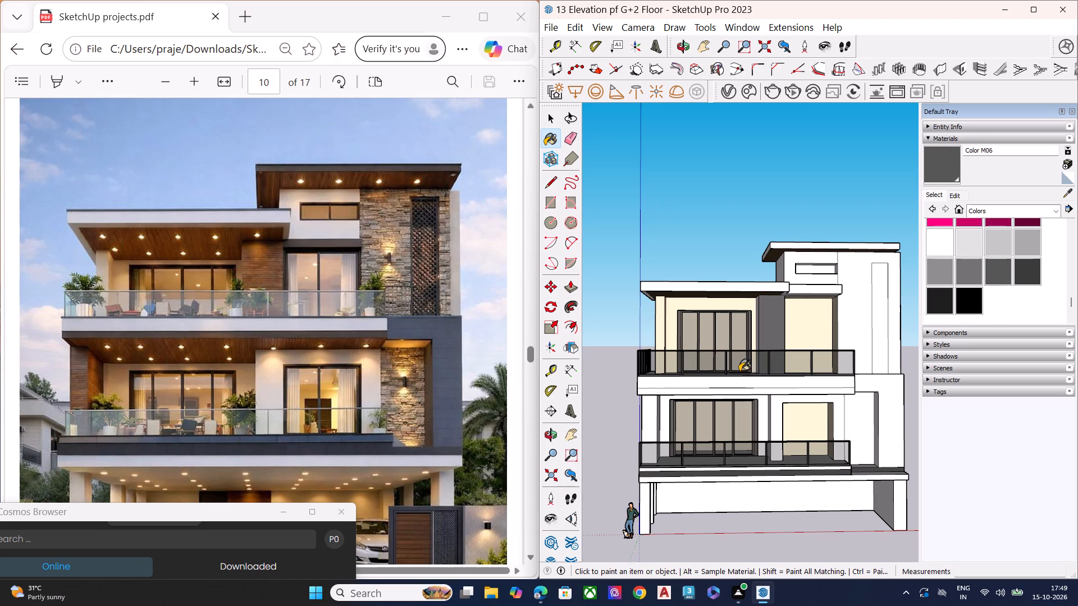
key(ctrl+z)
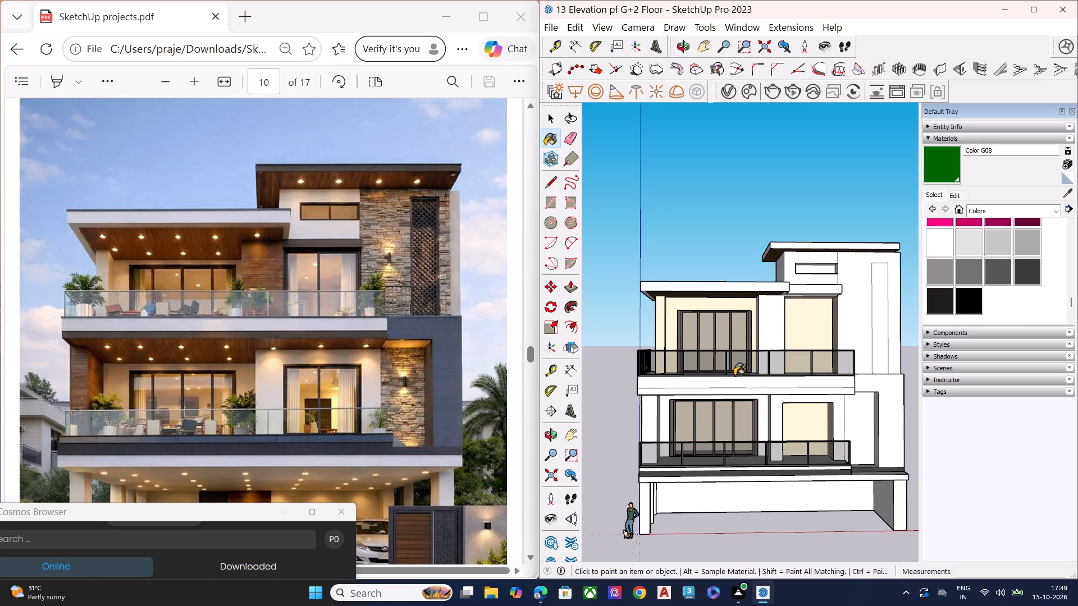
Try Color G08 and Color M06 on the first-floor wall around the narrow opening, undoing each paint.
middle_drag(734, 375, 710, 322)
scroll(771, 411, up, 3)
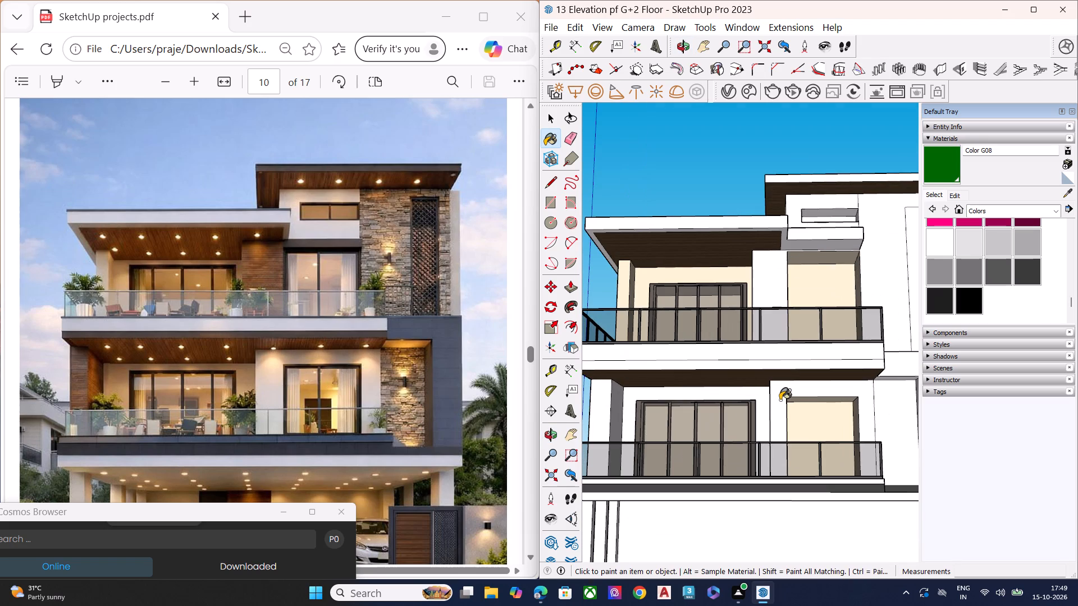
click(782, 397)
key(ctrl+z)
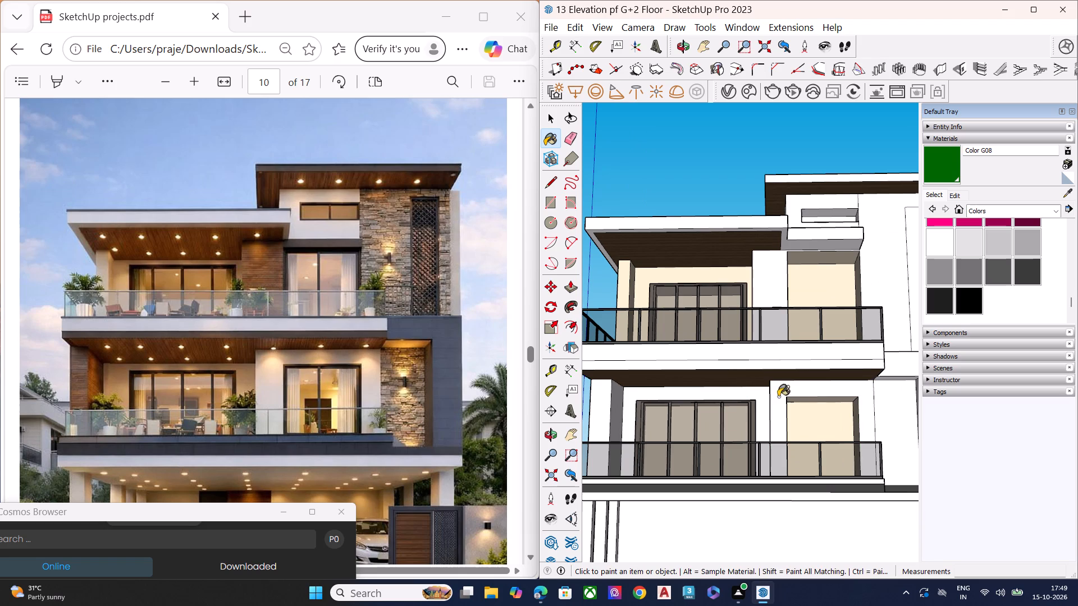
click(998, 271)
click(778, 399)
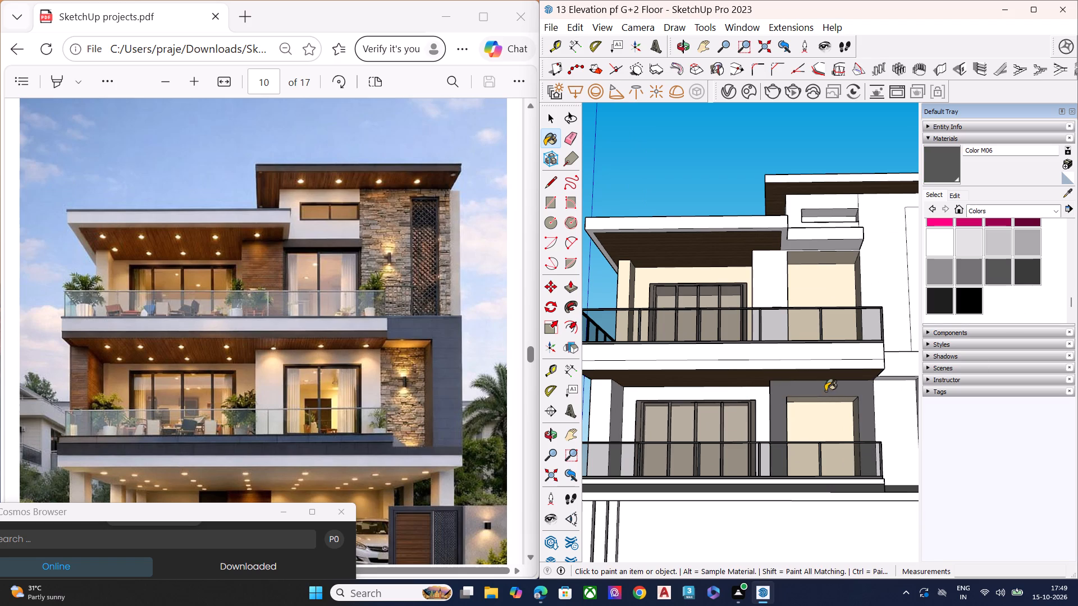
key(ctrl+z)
Paint the first-floor wall around the narrow balcony opening with Color M07.
click(1032, 270)
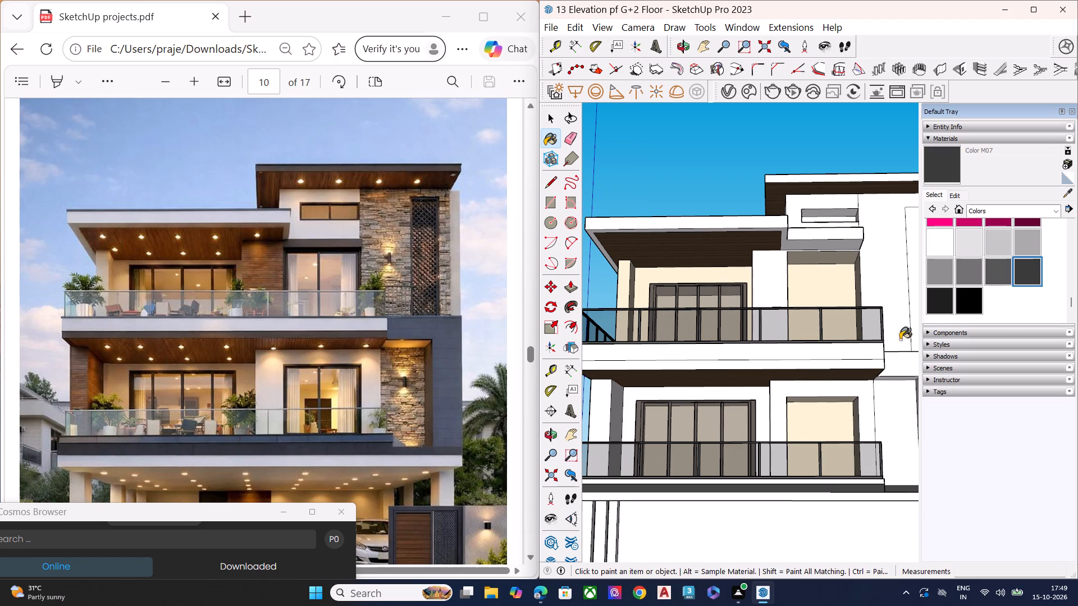
click(780, 397)
scroll(779, 397, down, 6)
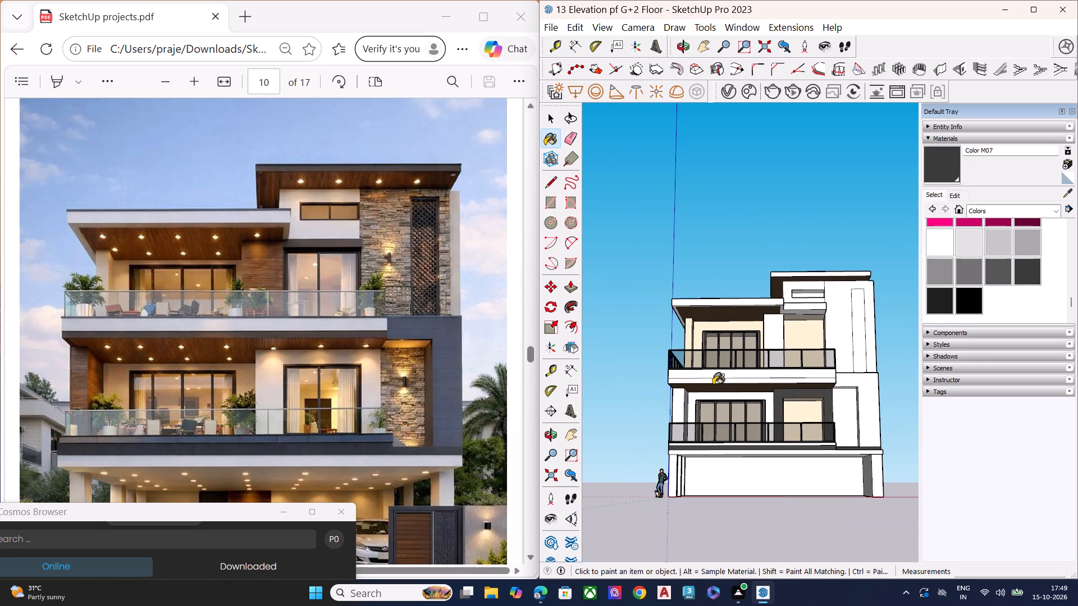
Paint the L-shaped frame face beside the first-floor balcony, around the recessed side panel, with Color M07.
scroll(869, 411, up, 3)
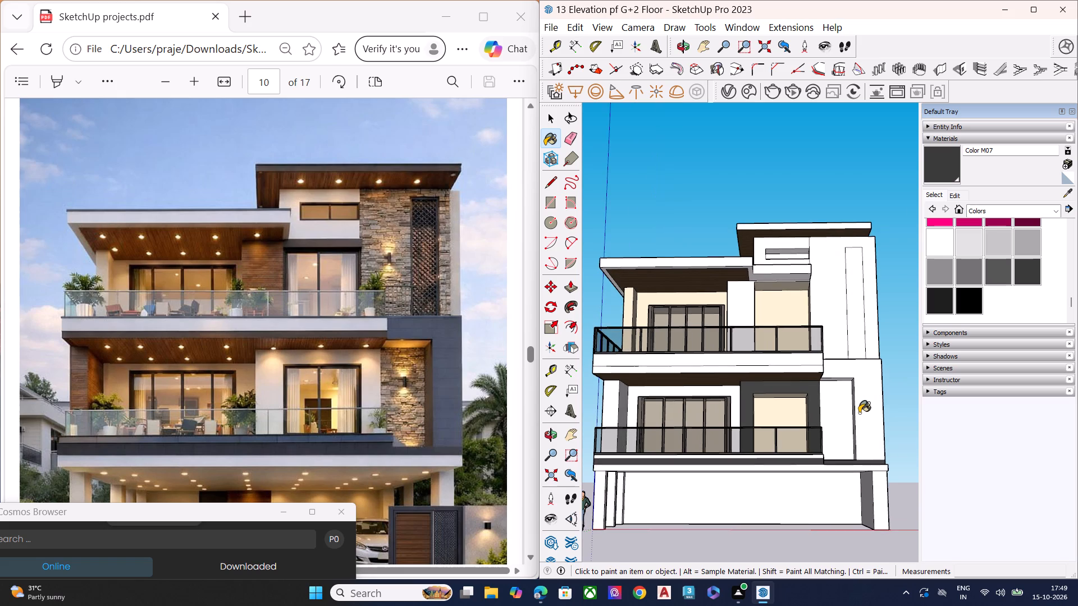
scroll(858, 413, up, 3)
click(867, 404)
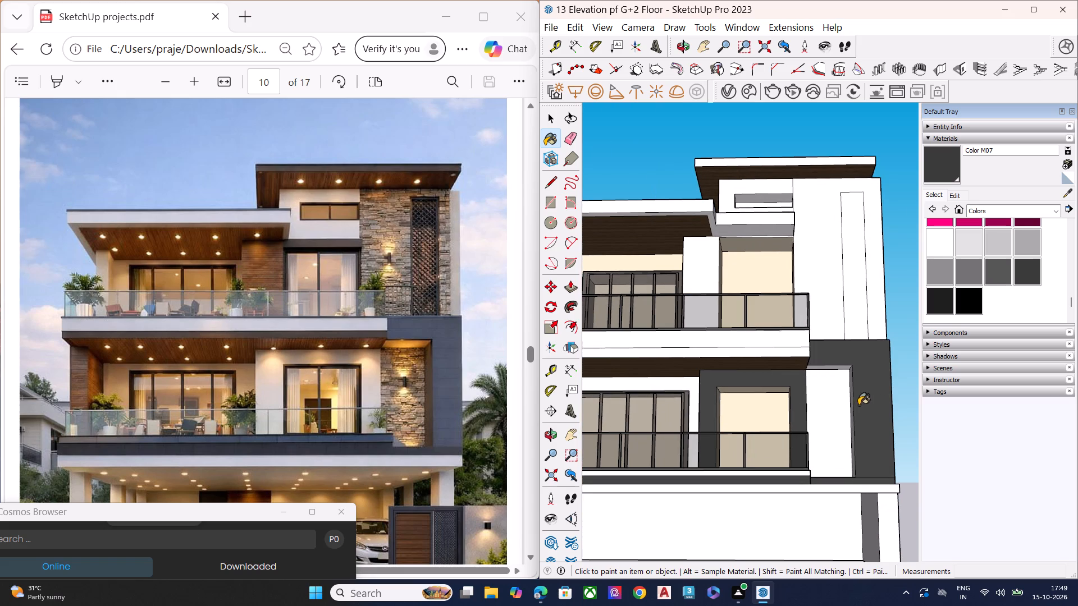
Paint the lower fascia strip beneath the second-floor balcony slab with Color M07.
scroll(784, 347, up, 2)
click(784, 351)
scroll(820, 360, down, 4)
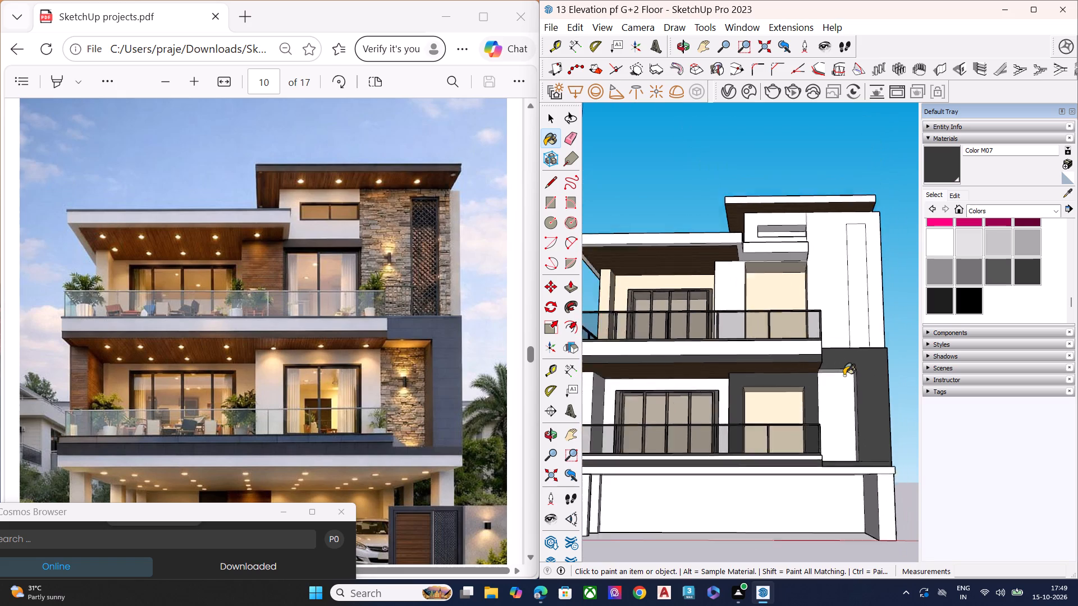
scroll(844, 375, down, 4)
scroll(717, 440, up, 6)
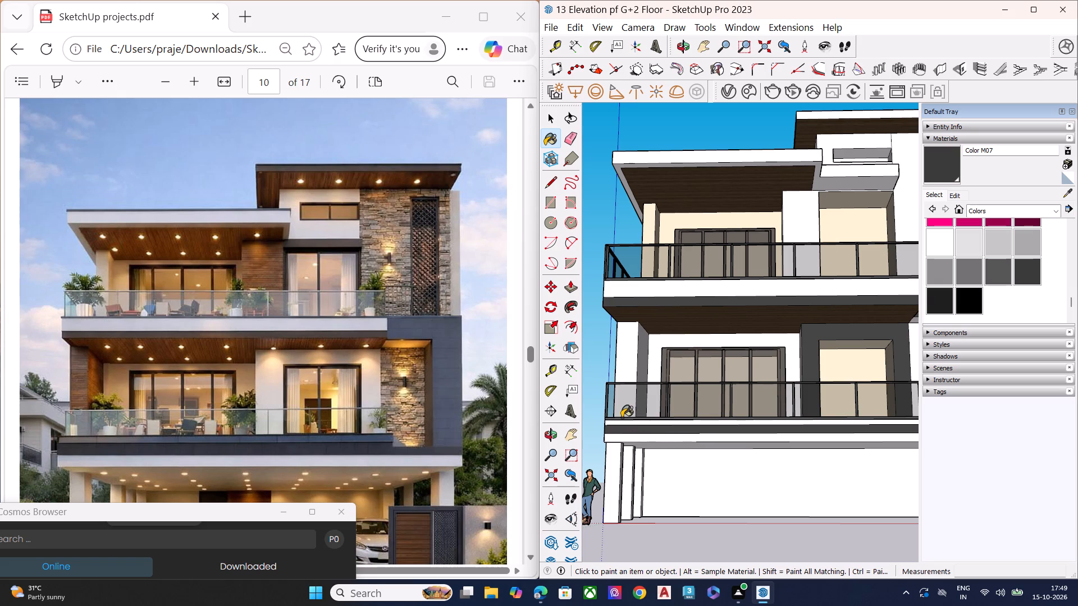
scroll(621, 417, down, 5)
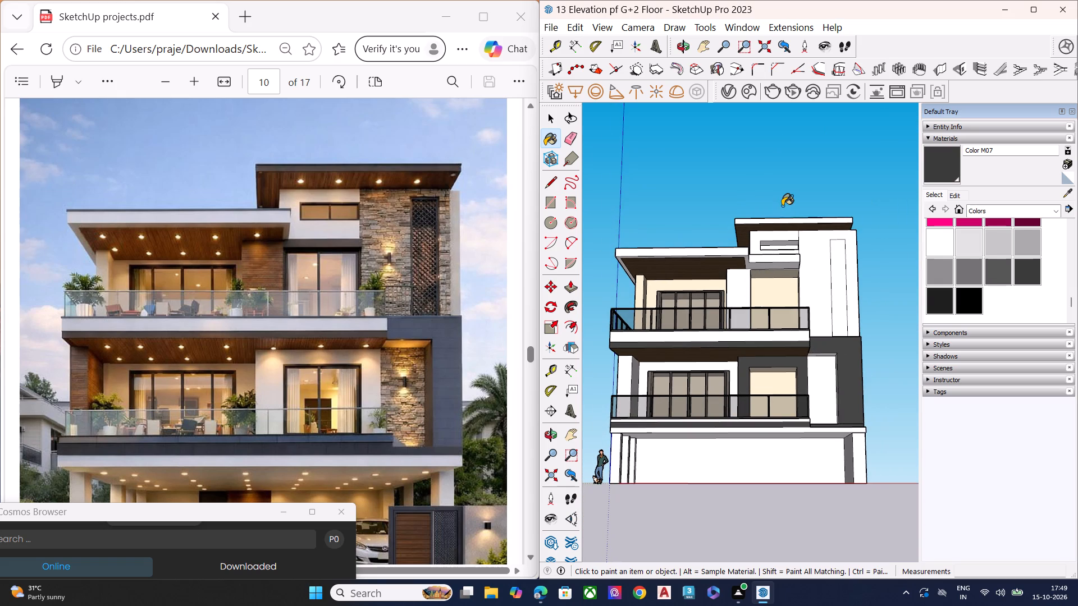
Paint the front and side edge faces of the uppermost roof slab with Color M07.
scroll(782, 206, up, 8)
scroll(764, 236, down, 1)
scroll(764, 236, up, 3)
middle_drag(745, 238, 807, 126)
scroll(765, 193, up, 1)
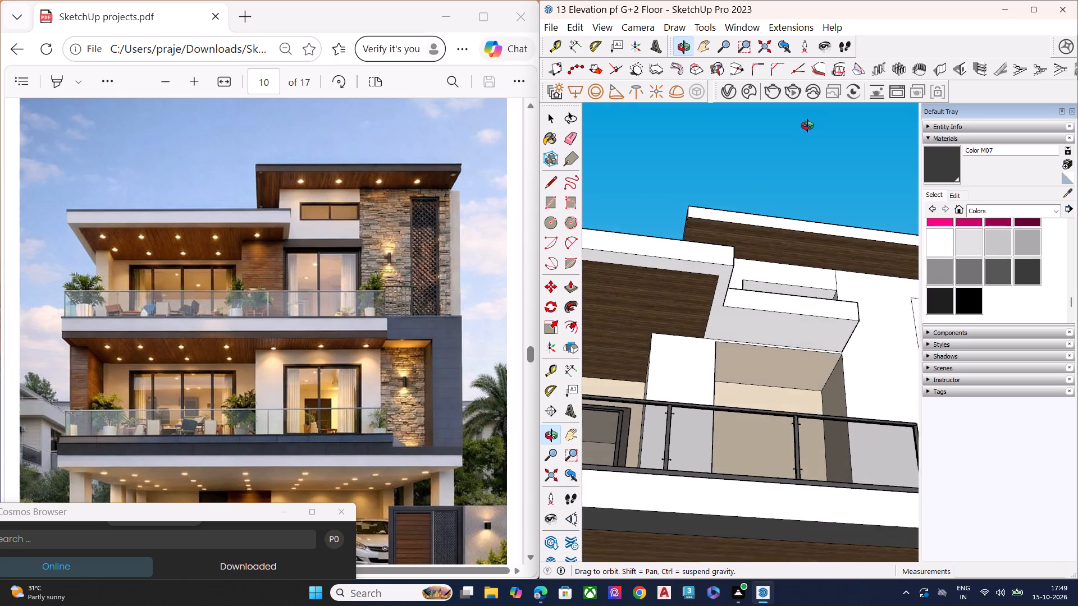
middle_drag(807, 126, 527, 384)
scroll(573, 358, up, 1)
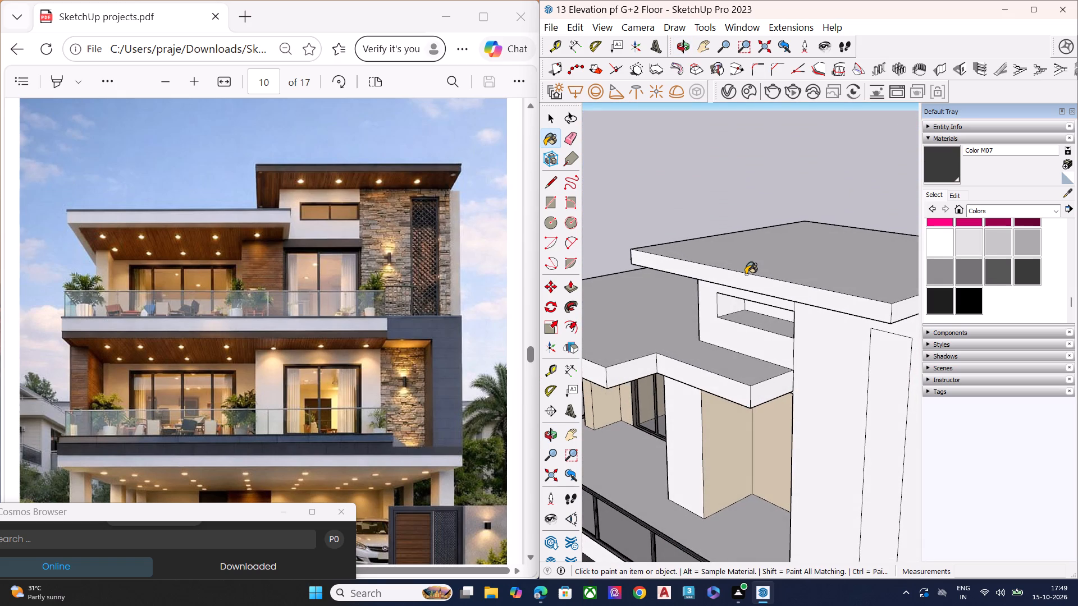
scroll(746, 274, down, 4)
click(750, 277)
scroll(779, 287, down, 3)
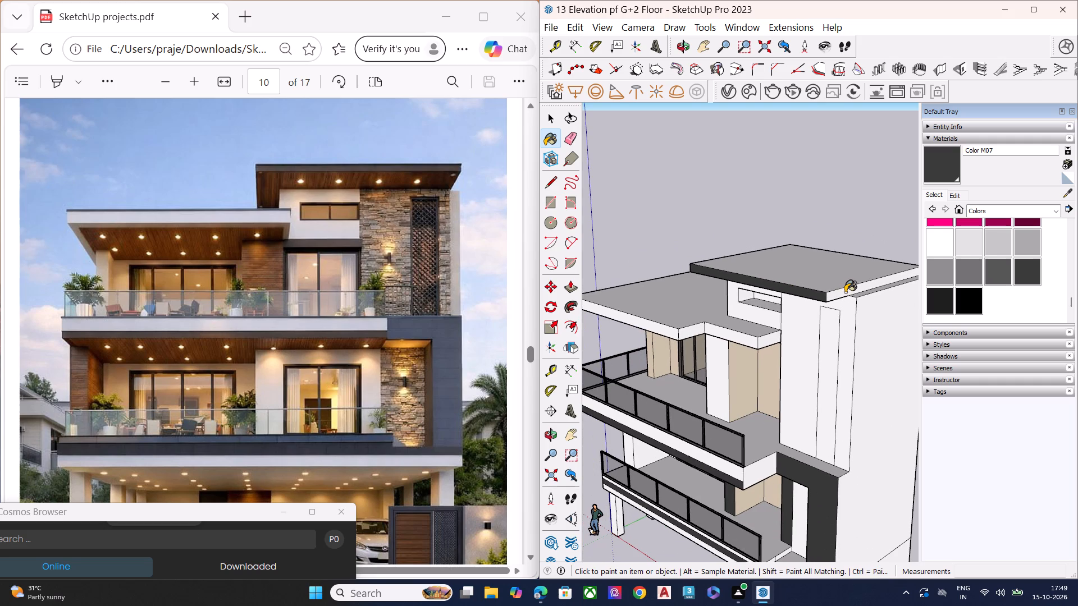
click(836, 294)
scroll(826, 298, down, 3)
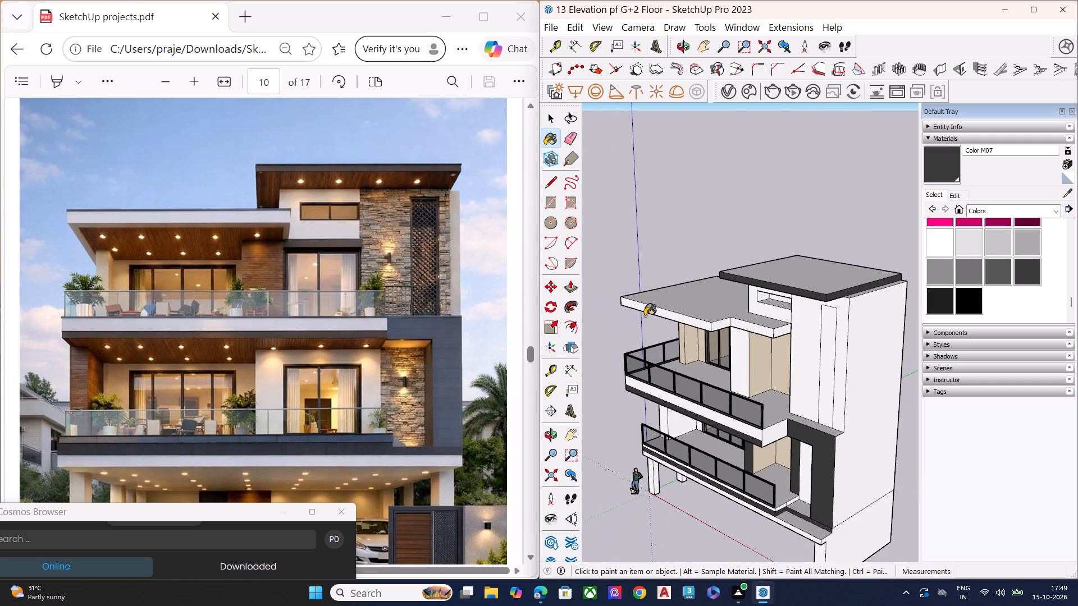
Push/Pull the top face of the lower roof slab above the second-floor balcony slightly upward to add a thin layer.
middle_drag(645, 316, 794, 298)
scroll(692, 303, up, 3)
scroll(681, 302, down, 1)
scroll(681, 302, up, 1)
key(space)
click(677, 310)
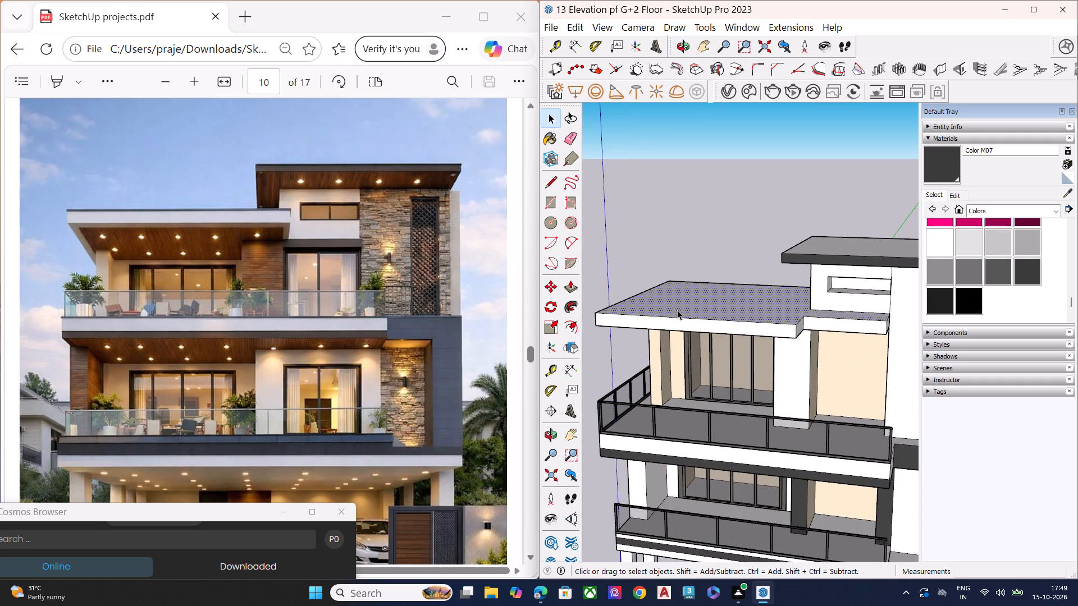
key(p)
click(688, 304)
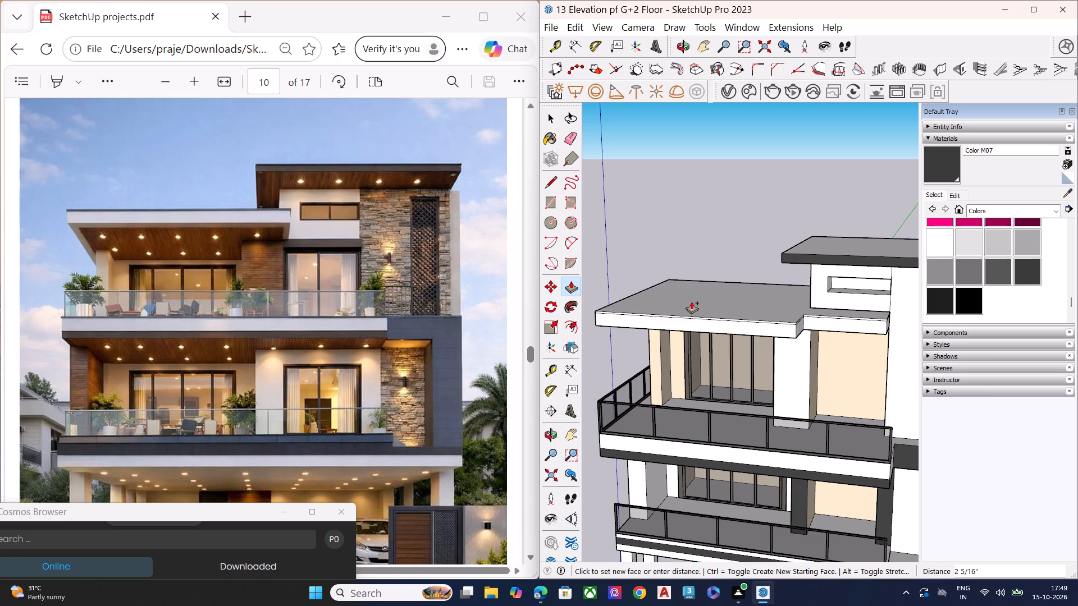
click(692, 301)
key(space)
middle_drag(614, 311, 677, 259)
scroll(677, 259, up, 3)
scroll(637, 278, down, 1)
scroll(636, 278, up, 3)
scroll(633, 306, down, 5)
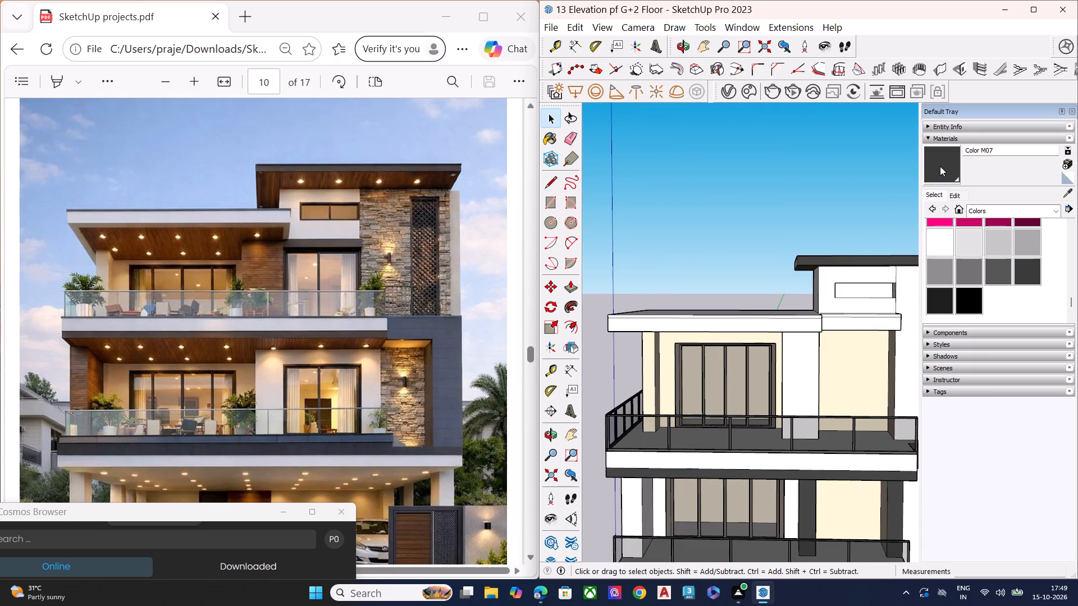
Paint the long front edge of the thin layer on top of the lower roof slab with Color M07.
click(940, 166)
scroll(600, 306, up, 11)
scroll(623, 313, down, 1)
scroll(623, 313, up, 3)
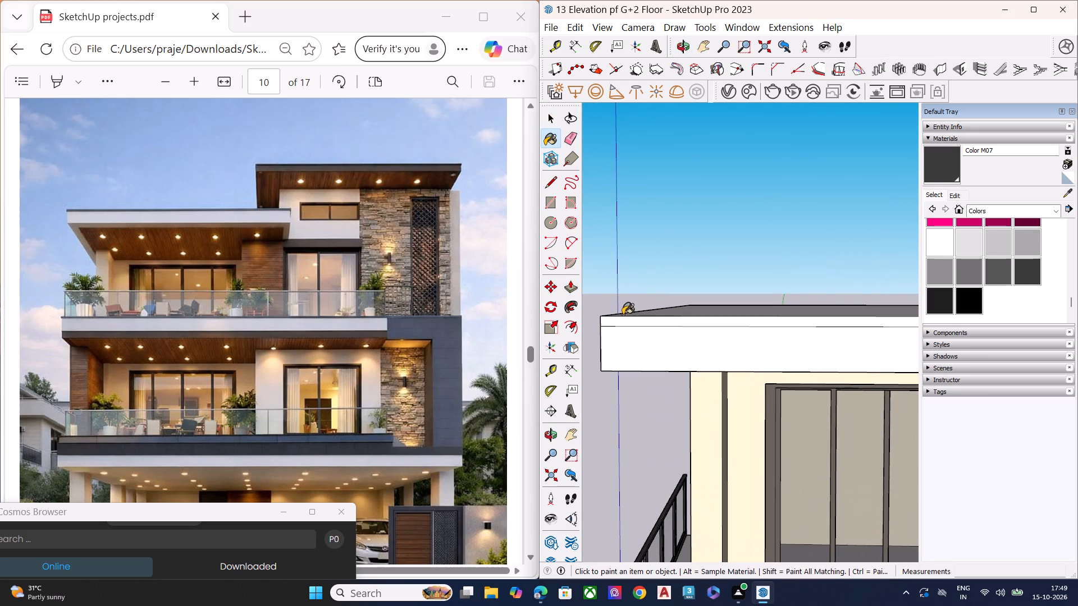
click(621, 322)
scroll(555, 314, down, 7)
scroll(704, 320, down, 3)
scroll(704, 320, up, 1)
scroll(704, 320, down, 5)
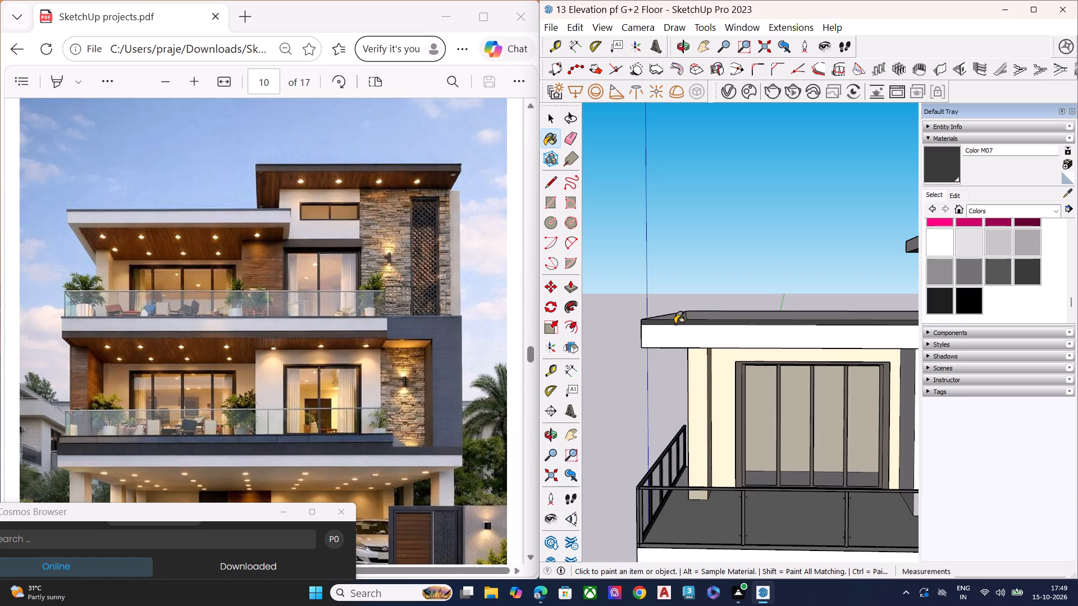
Paint the stepped return, projecting front and end edges of the lower roof slab's thin top layer with Color M07.
scroll(678, 327, down, 7)
middle_drag(796, 357, 604, 367)
scroll(797, 299, up, 2)
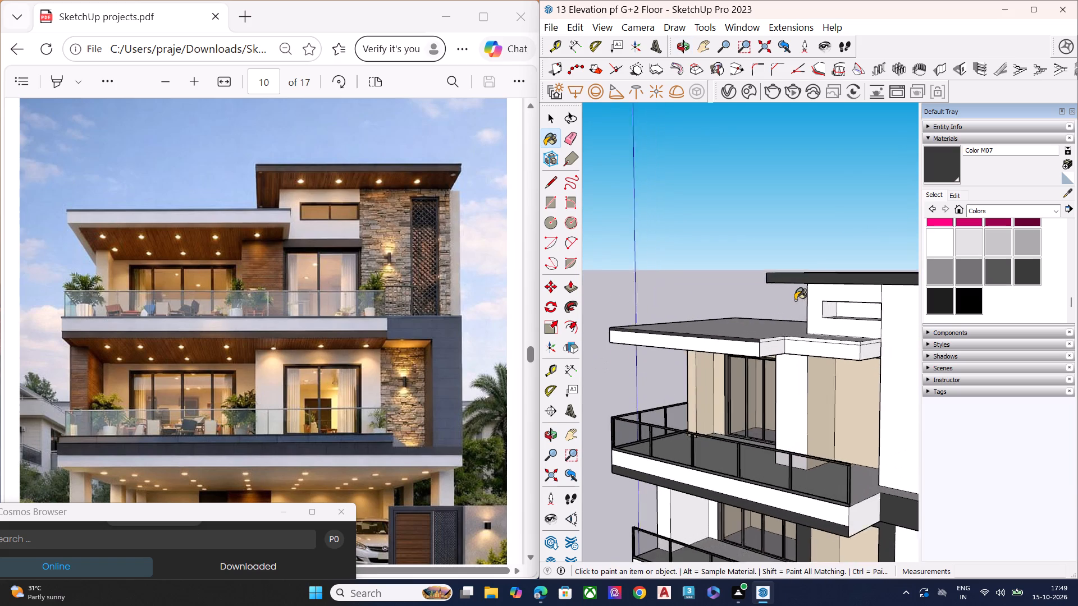
scroll(795, 300, up, 9)
click(751, 375)
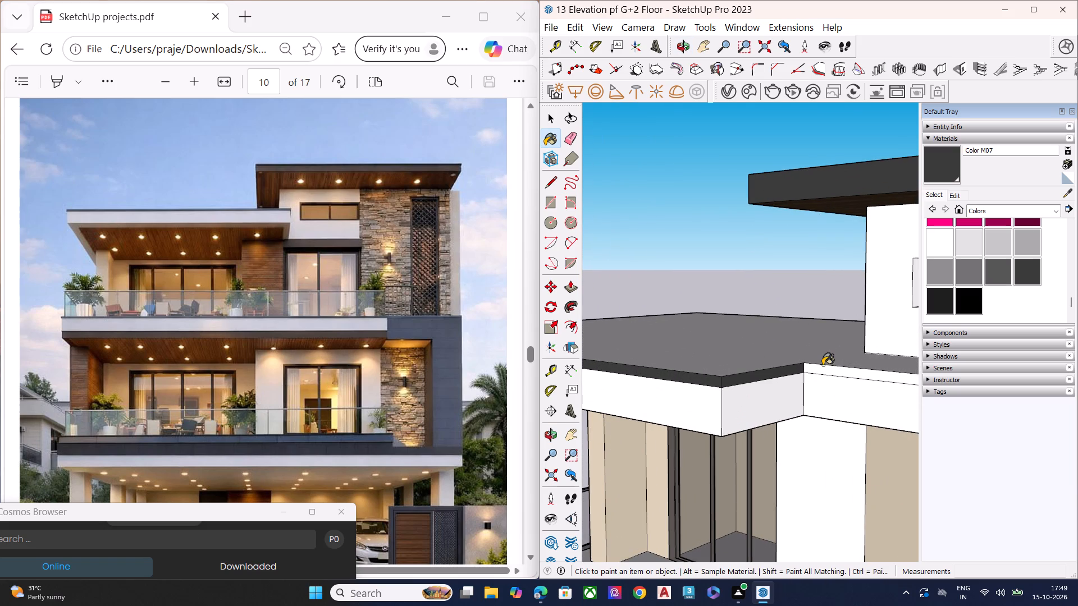
click(823, 368)
scroll(716, 349, down, 14)
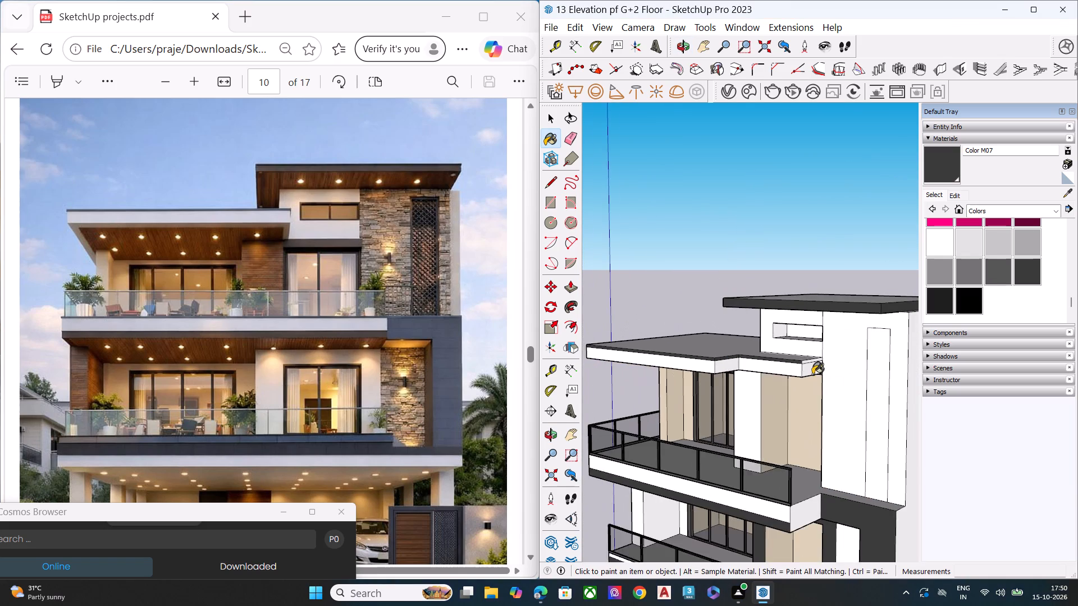
scroll(826, 365, up, 9)
scroll(773, 361, down, 2)
scroll(773, 361, up, 2)
scroll(773, 361, down, 1)
scroll(773, 361, up, 3)
click(769, 355)
key(space)
scroll(805, 356, down, 2)
scroll(807, 357, up, 1)
scroll(808, 357, down, 2)
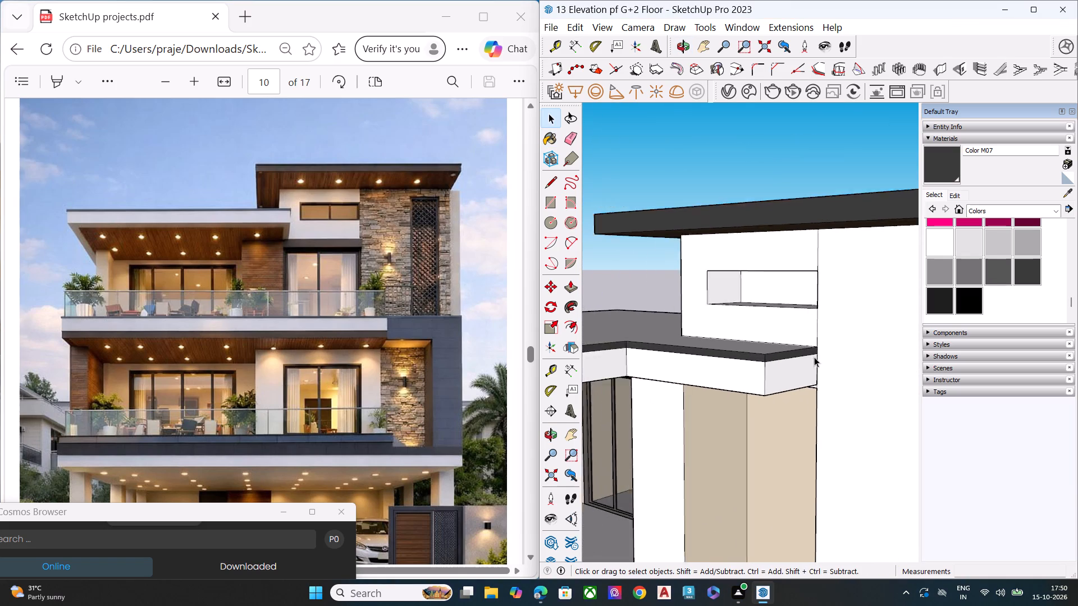
Paint the front and inner side faces of the three ground-floor columns near the human figure with Color M07.
scroll(814, 357, down, 12)
middle_drag(721, 383, 871, 346)
scroll(871, 346, up, 1)
scroll(745, 326, down, 8)
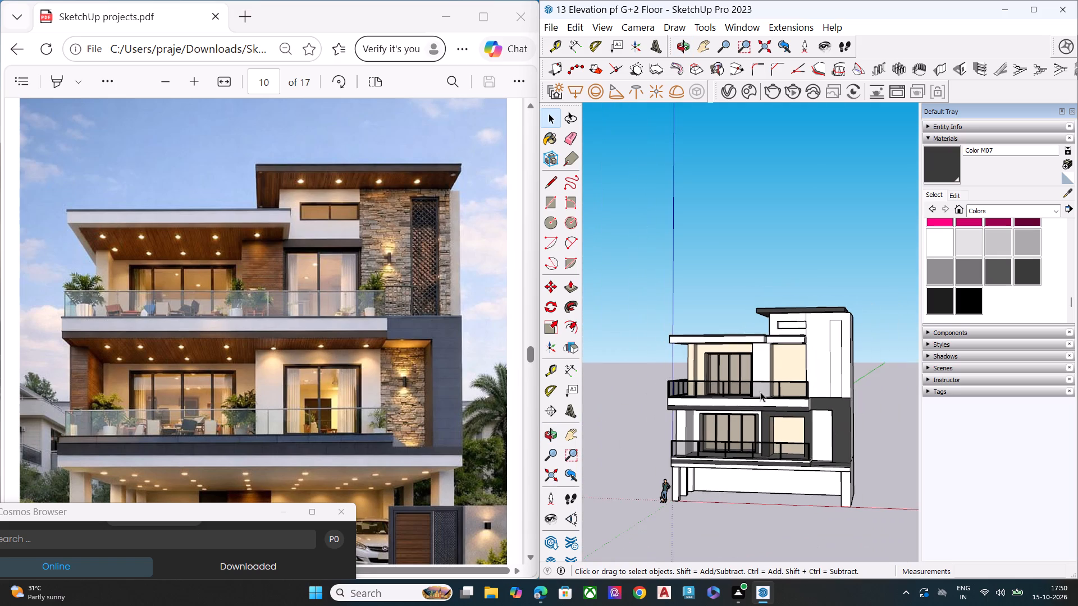
middle_drag(771, 393, 812, 365)
middle_drag(856, 356, 872, 346)
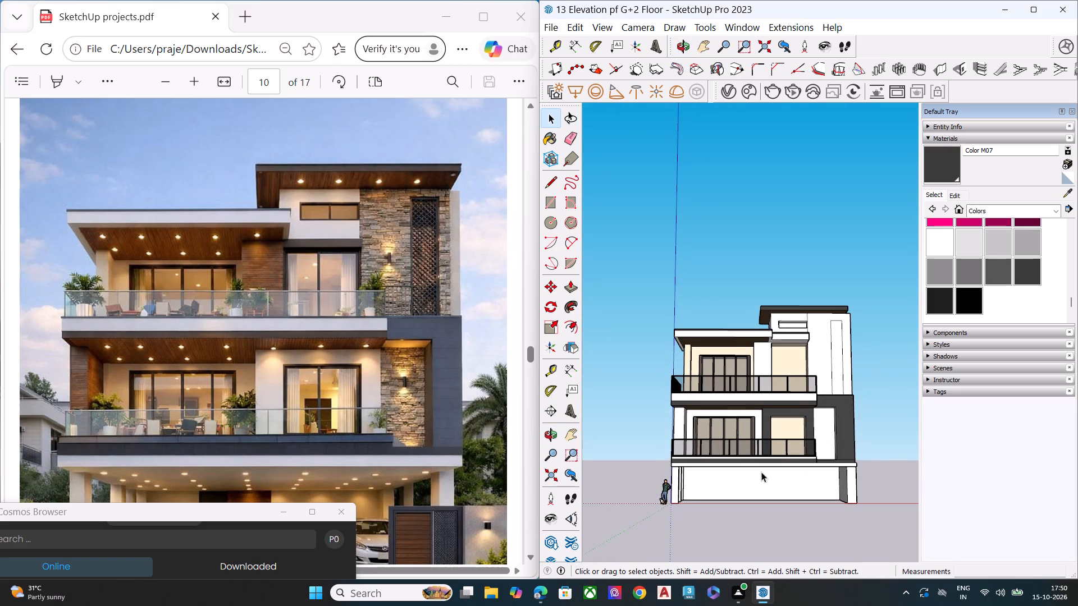
middle_drag(757, 458, 762, 420)
scroll(727, 459, up, 6)
scroll(654, 463, down, 1)
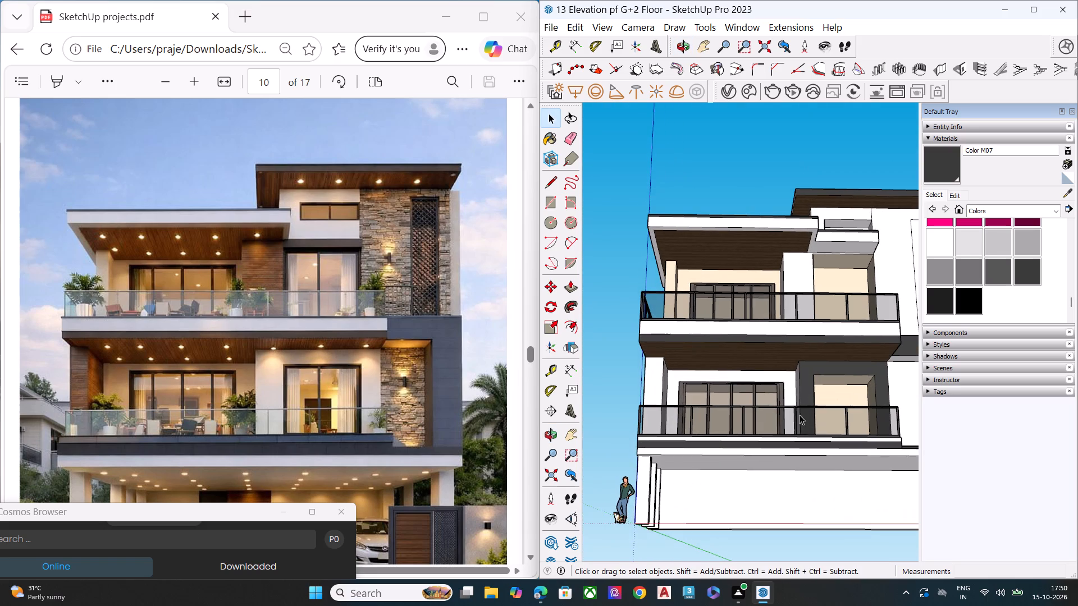
click(945, 151)
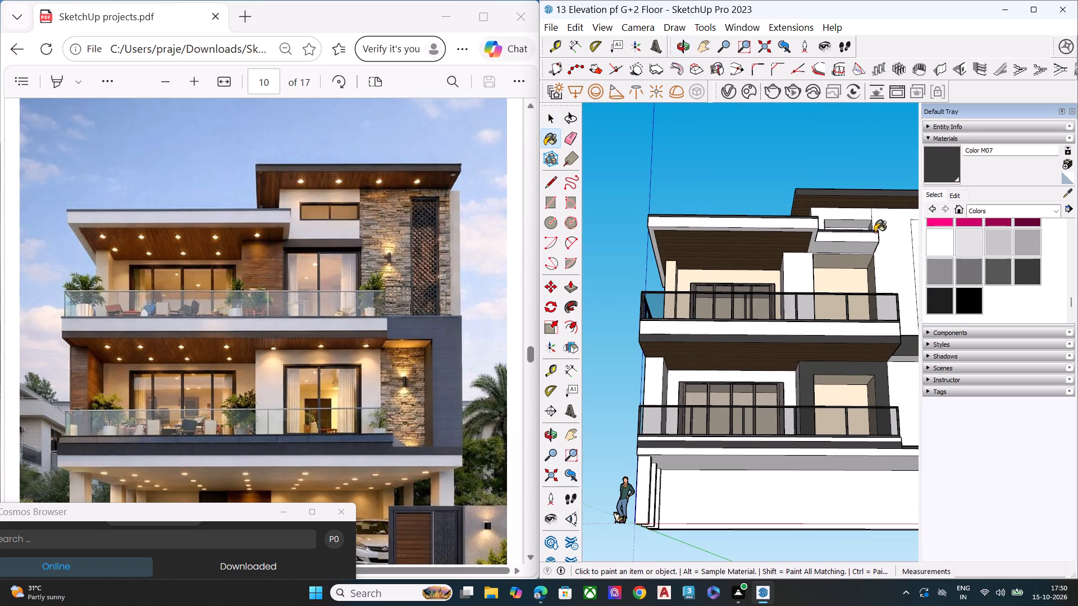
scroll(661, 359, down, 4)
scroll(647, 458, up, 8)
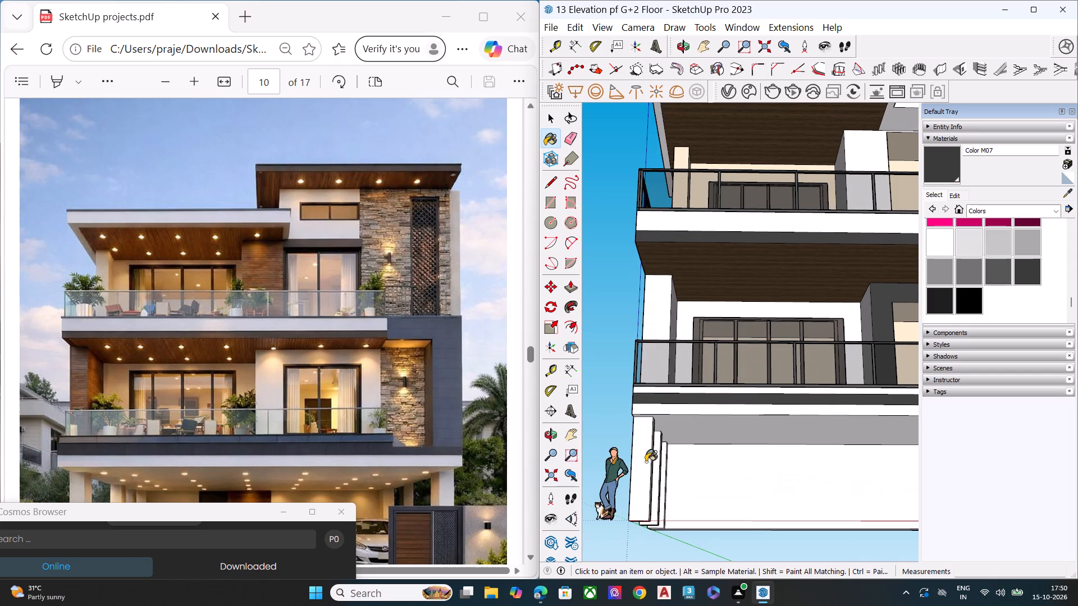
click(644, 462)
middle_drag(665, 449, 550, 472)
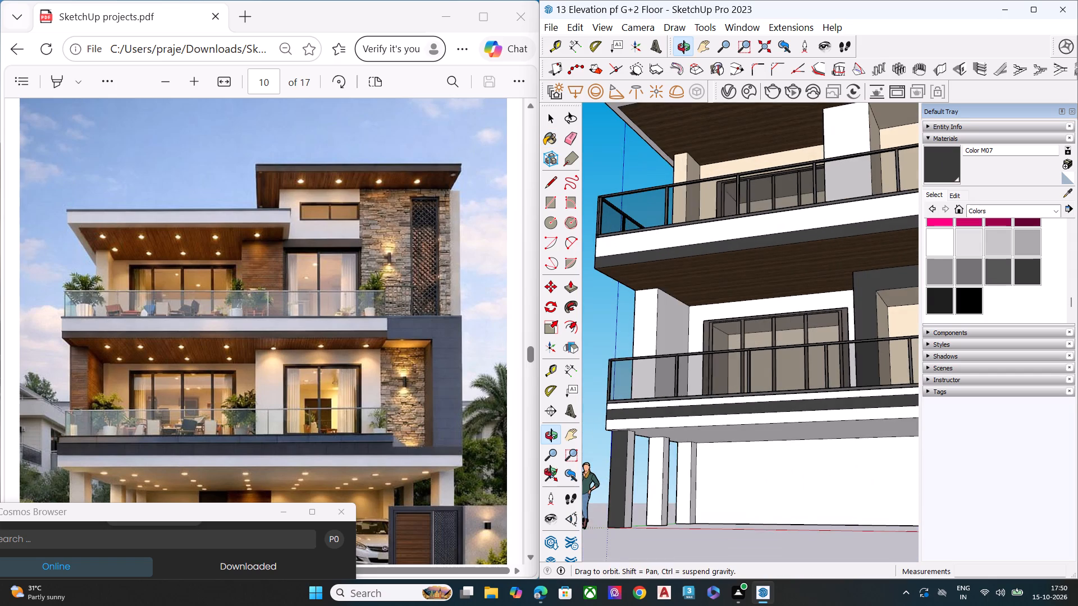
middle_drag(550, 472, 546, 472)
scroll(568, 468, up, 3)
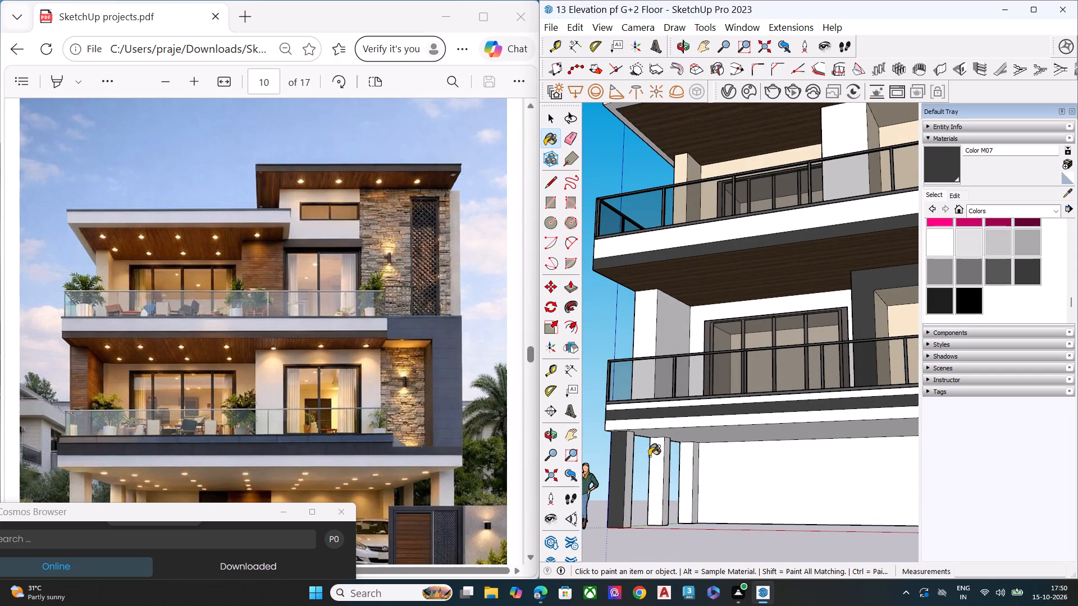
click(655, 456)
click(682, 459)
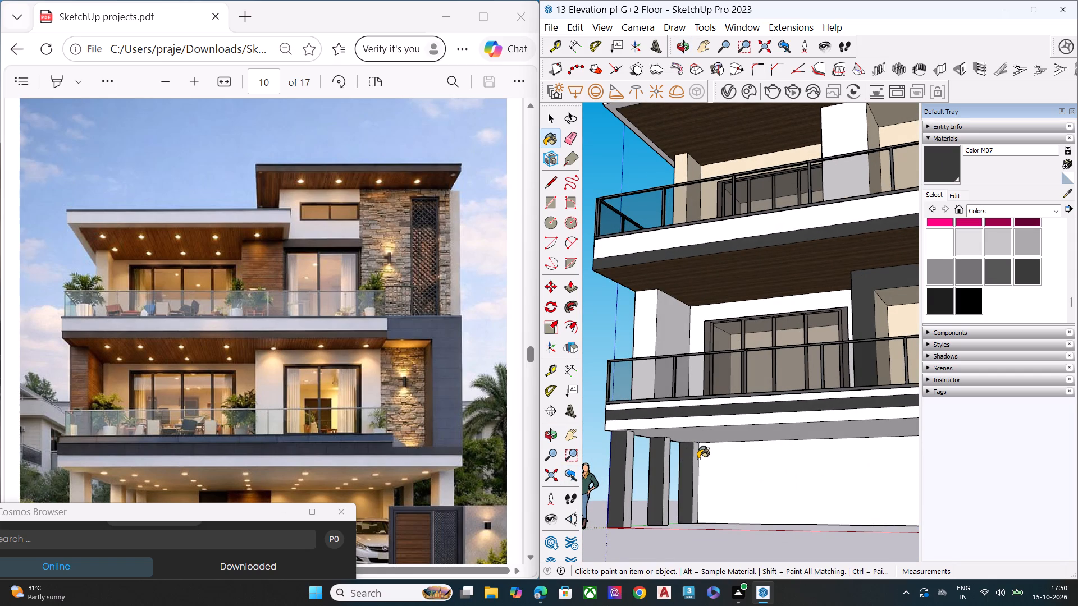
click(697, 458)
click(667, 461)
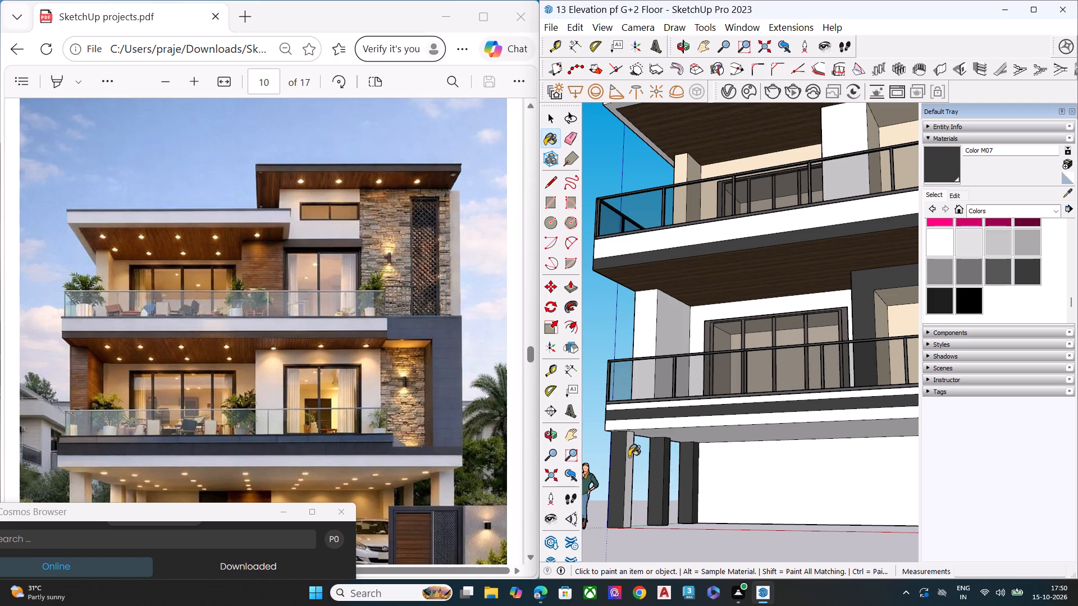
click(628, 457)
Paint the outer side faces of the same three ground-floor columns with Color M07.
middle_drag(629, 456, 804, 469)
scroll(802, 459, up, 1)
scroll(696, 339, down, 6)
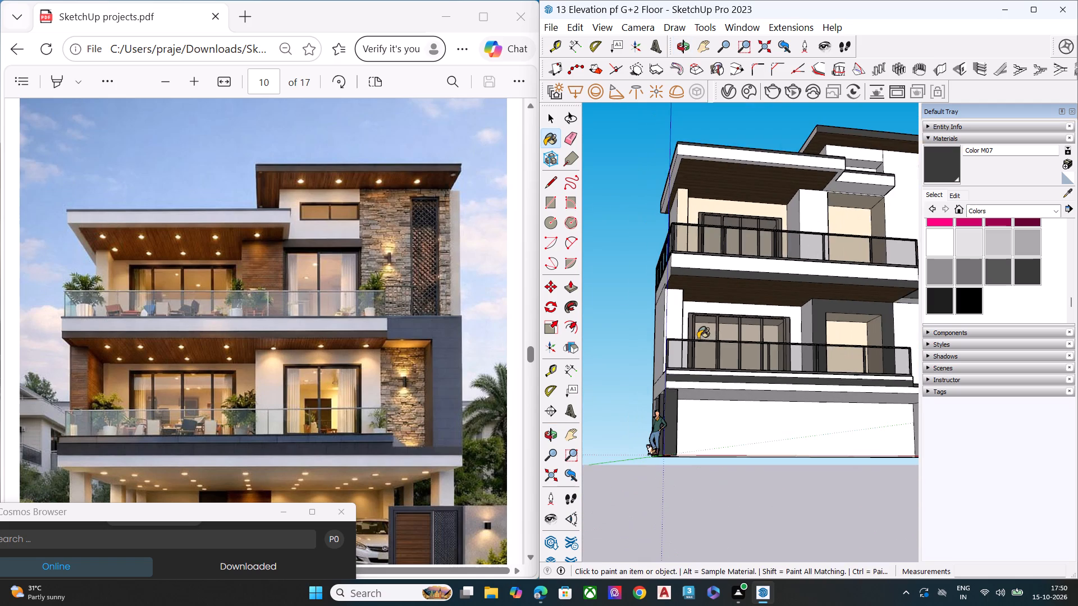
scroll(738, 406, down, 4)
middle_drag(702, 419, 894, 461)
scroll(733, 433, up, 7)
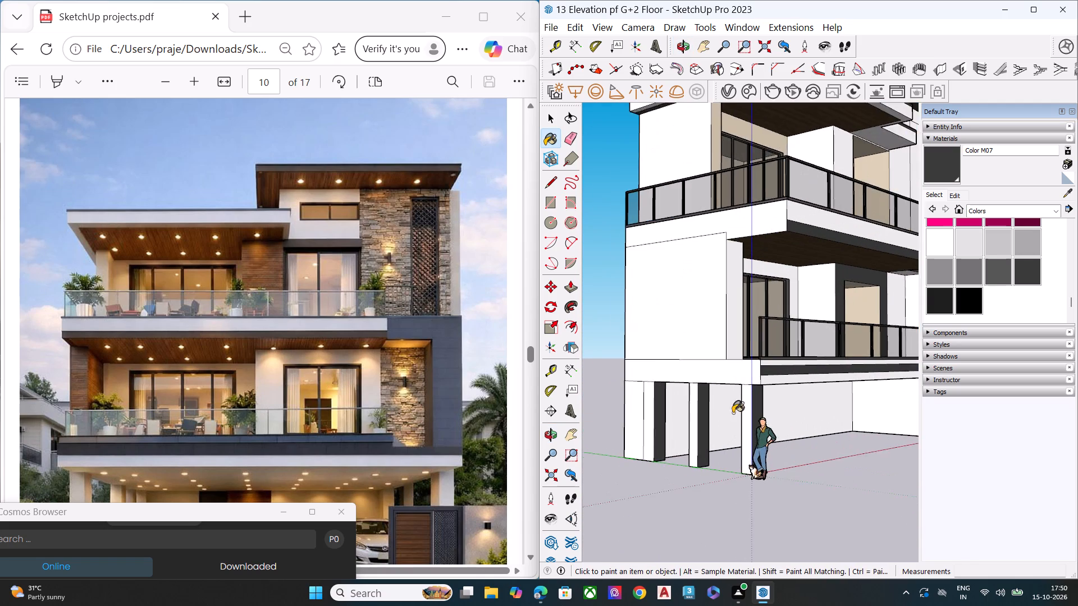
click(751, 398)
click(692, 409)
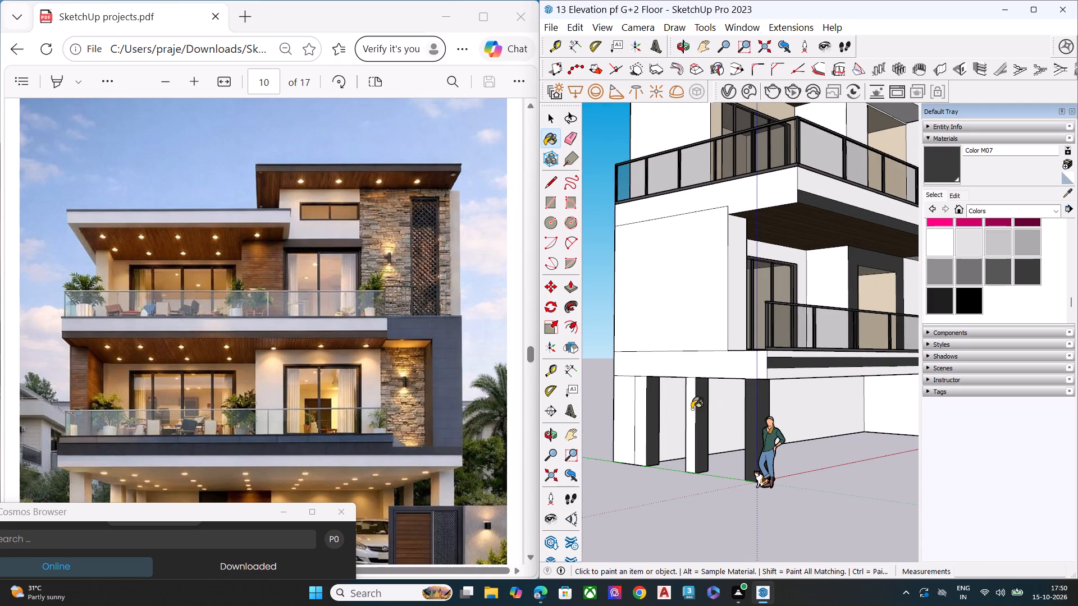
click(642, 399)
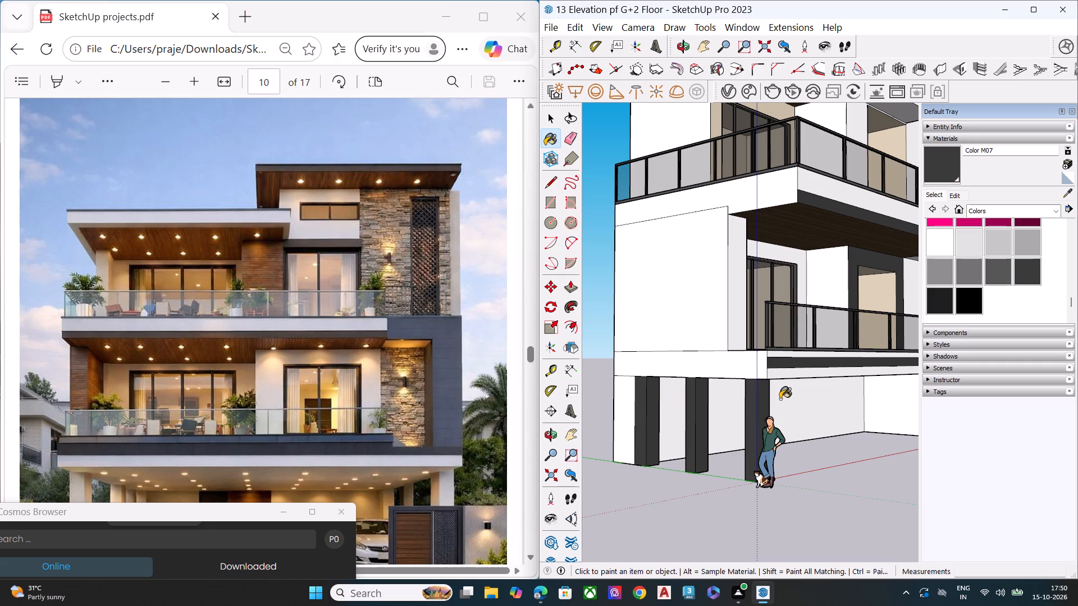
Paint the front face of the second-floor pier between the sliding window and the beige recess with Color M07.
middle_drag(780, 399, 684, 392)
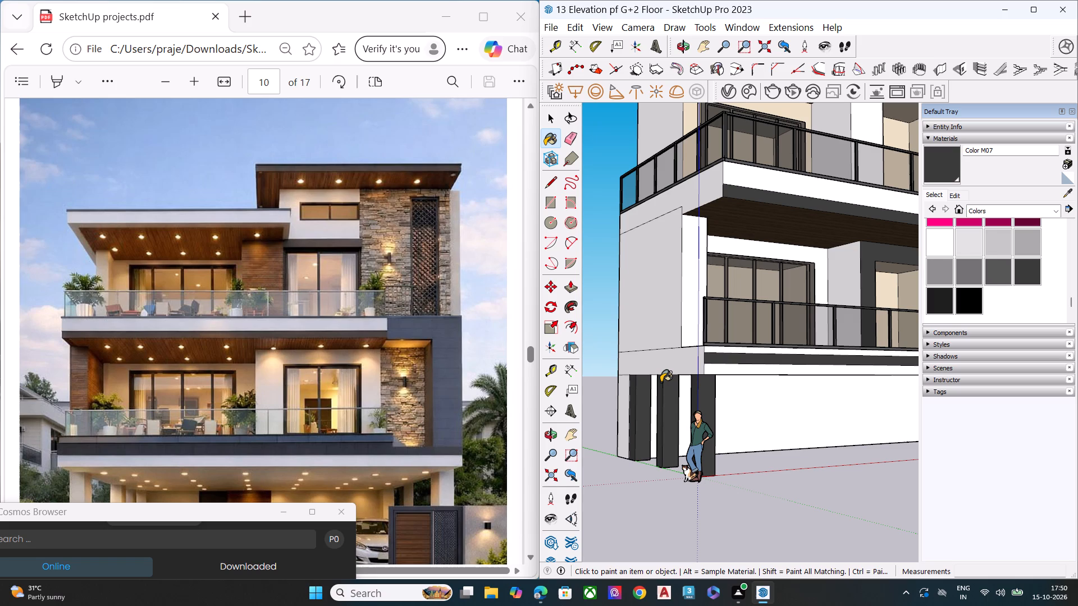
scroll(694, 384, down, 6)
middle_drag(804, 401, 620, 403)
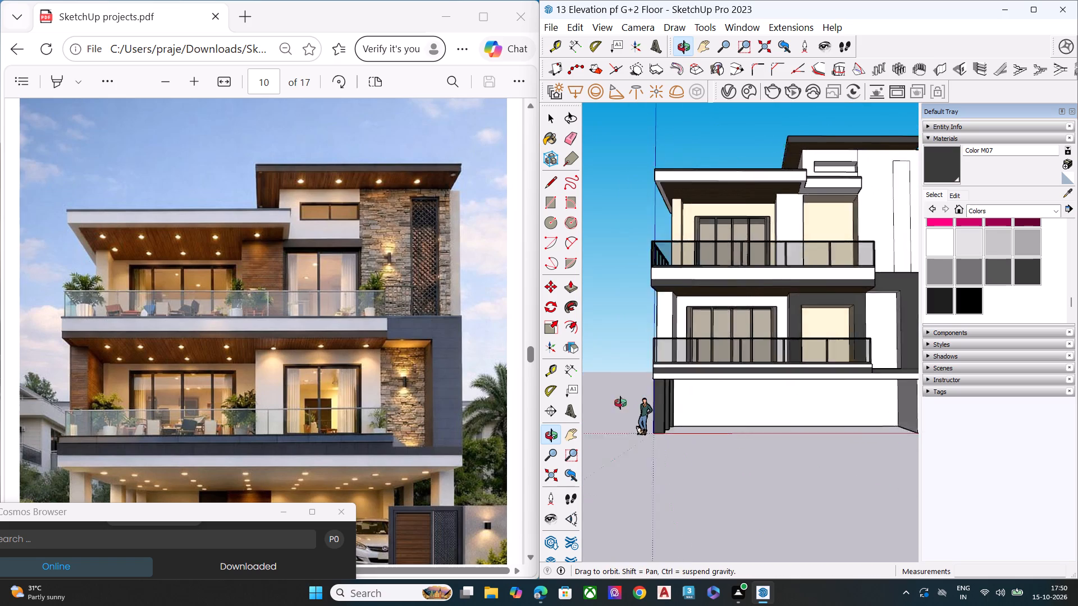
middle_drag(620, 403, 497, 417)
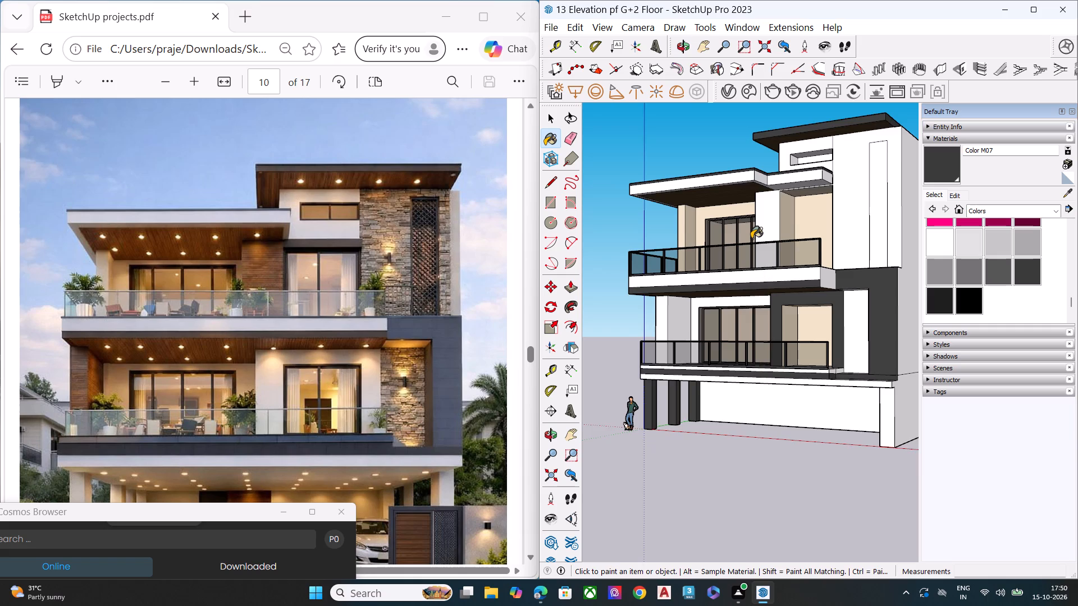
scroll(751, 236, up, 4)
scroll(762, 226, down, 7)
middle_drag(716, 300, 762, 304)
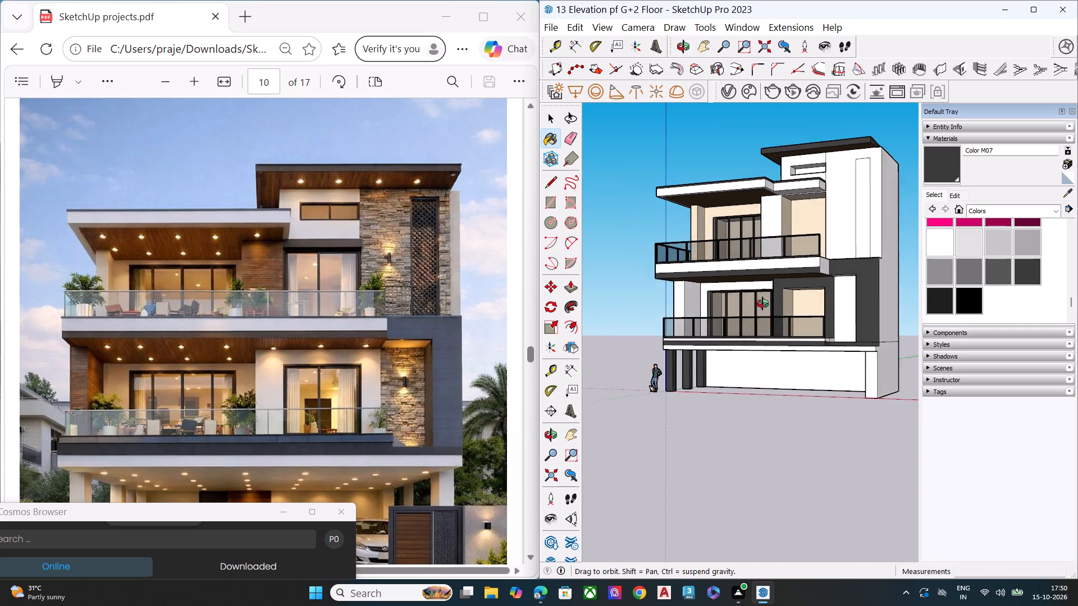
middle_drag(762, 304, 889, 281)
scroll(794, 176, up, 7)
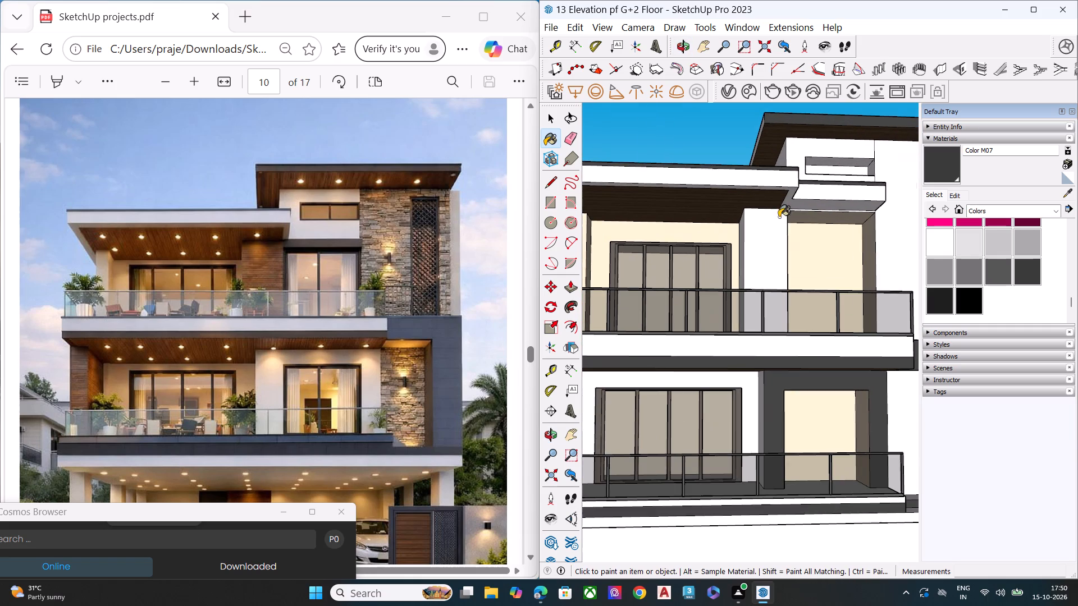
click(768, 240)
scroll(742, 252, down, 8)
key(space)
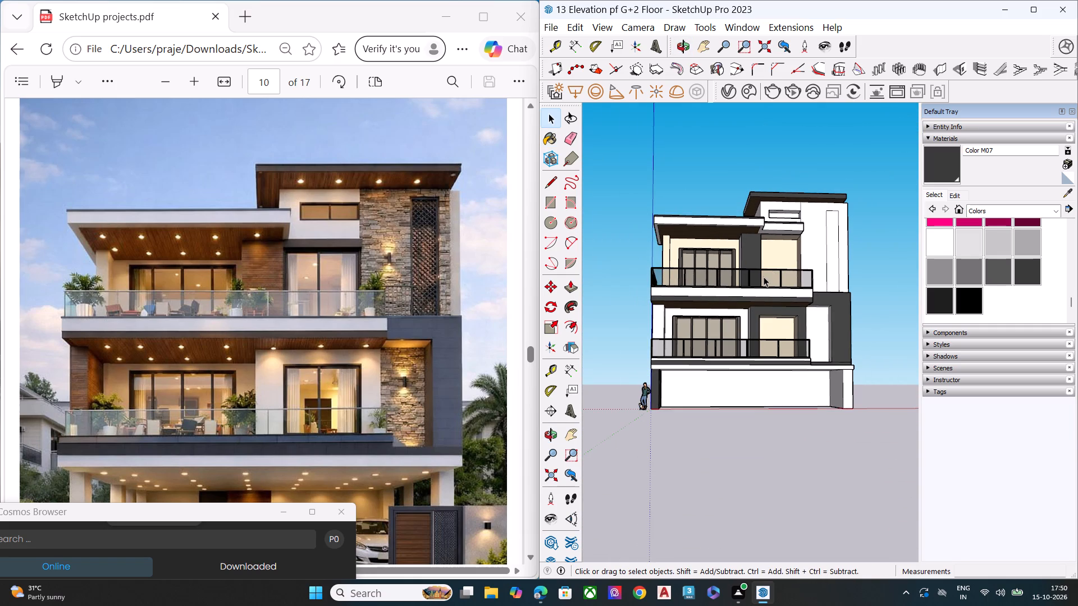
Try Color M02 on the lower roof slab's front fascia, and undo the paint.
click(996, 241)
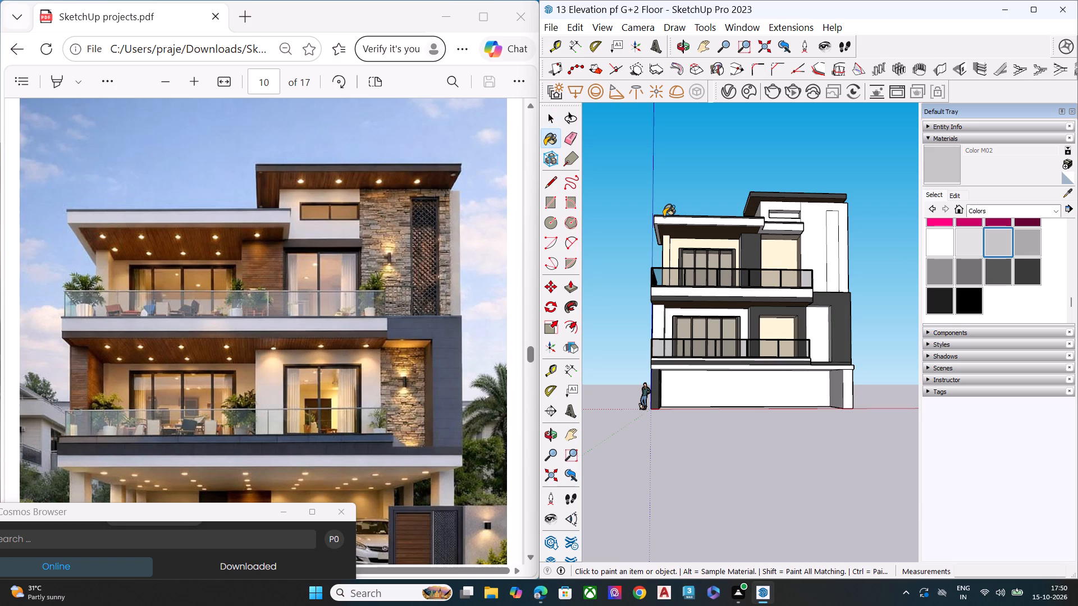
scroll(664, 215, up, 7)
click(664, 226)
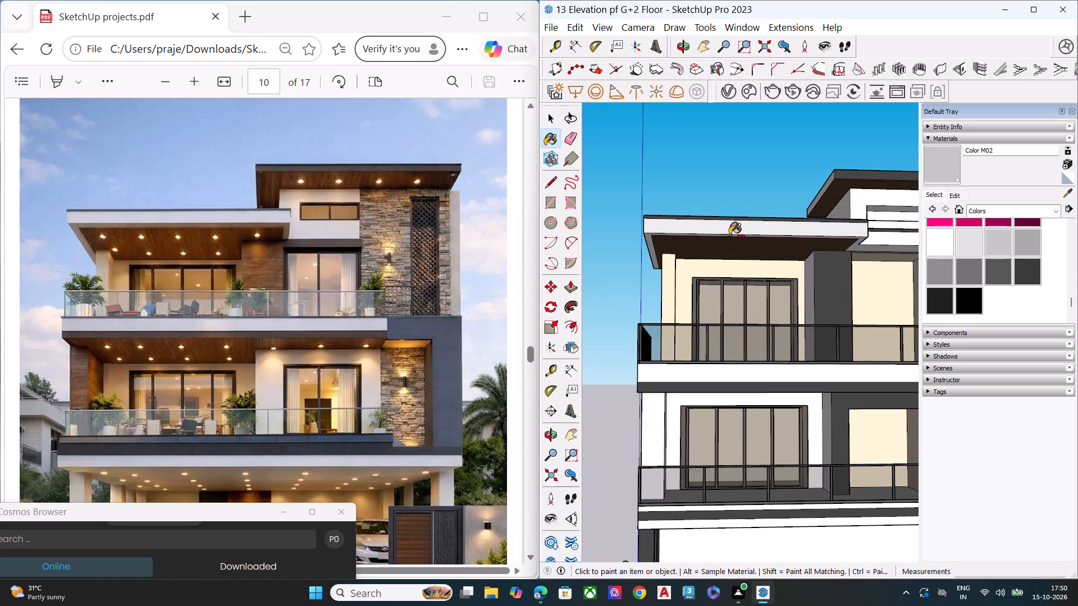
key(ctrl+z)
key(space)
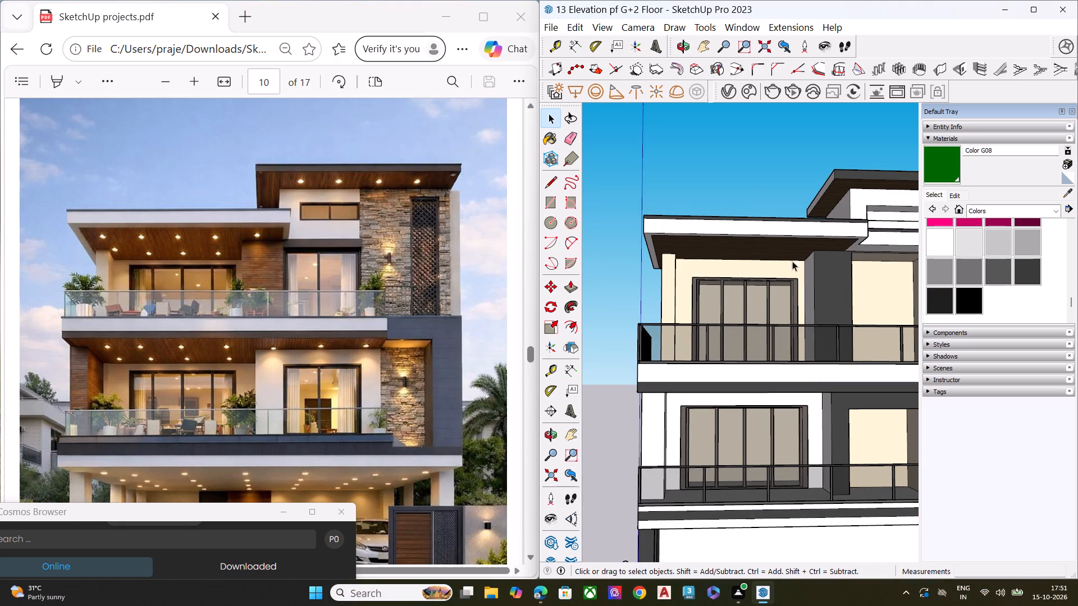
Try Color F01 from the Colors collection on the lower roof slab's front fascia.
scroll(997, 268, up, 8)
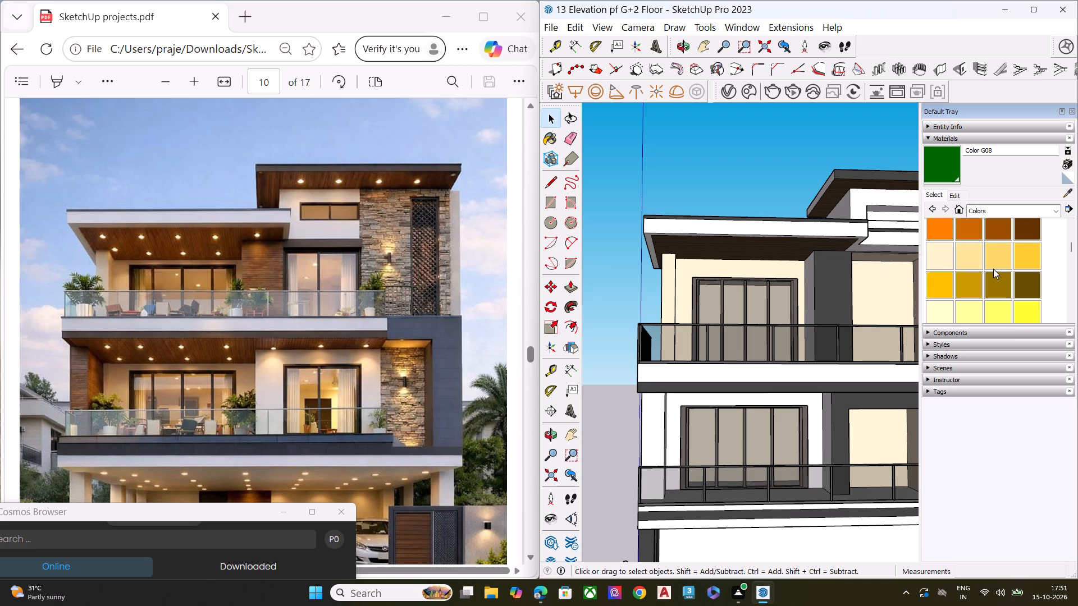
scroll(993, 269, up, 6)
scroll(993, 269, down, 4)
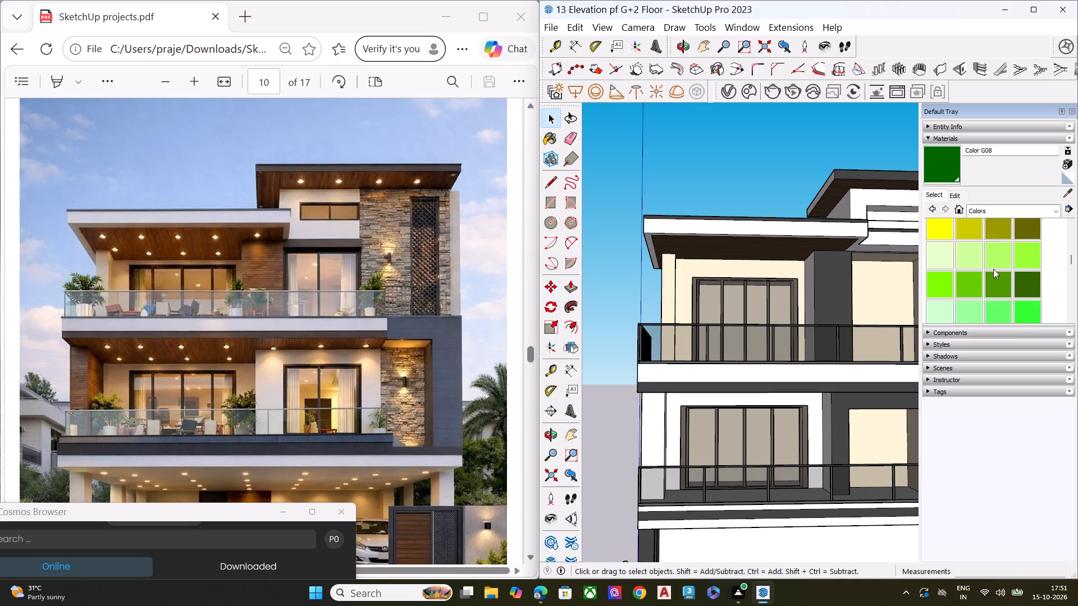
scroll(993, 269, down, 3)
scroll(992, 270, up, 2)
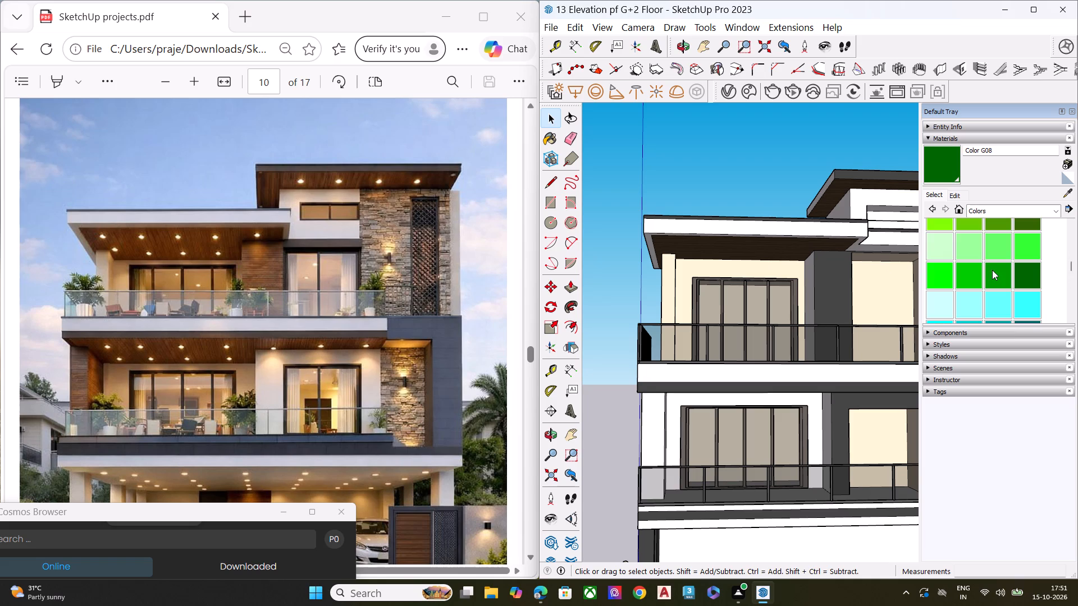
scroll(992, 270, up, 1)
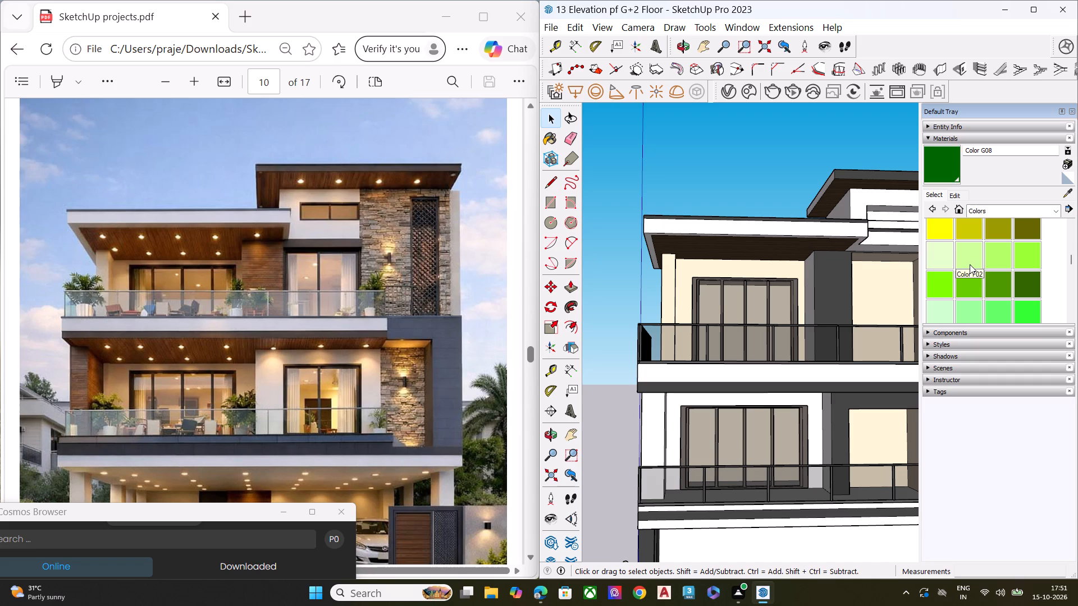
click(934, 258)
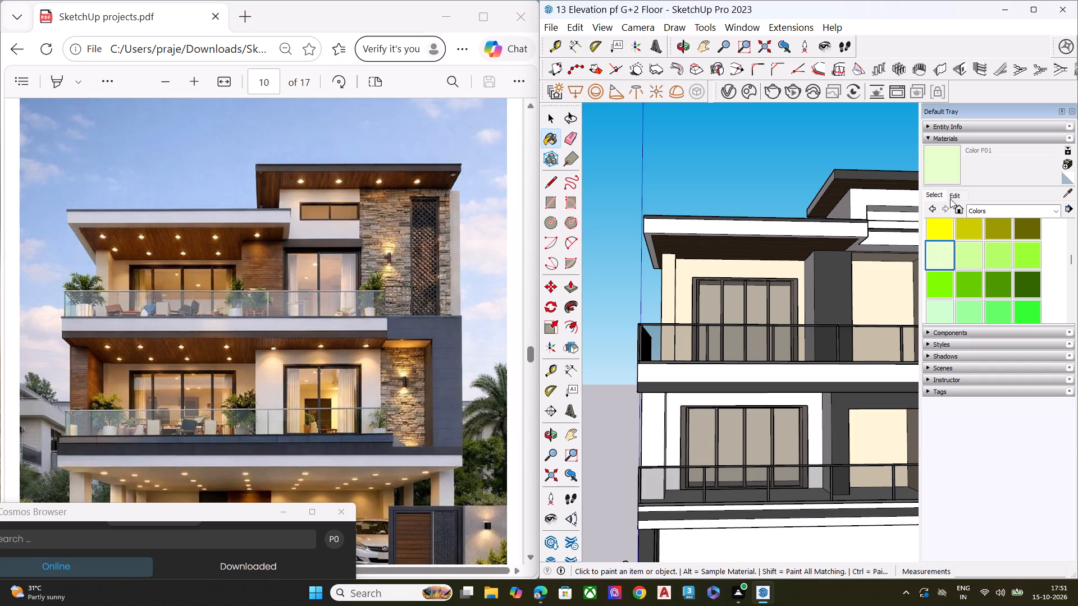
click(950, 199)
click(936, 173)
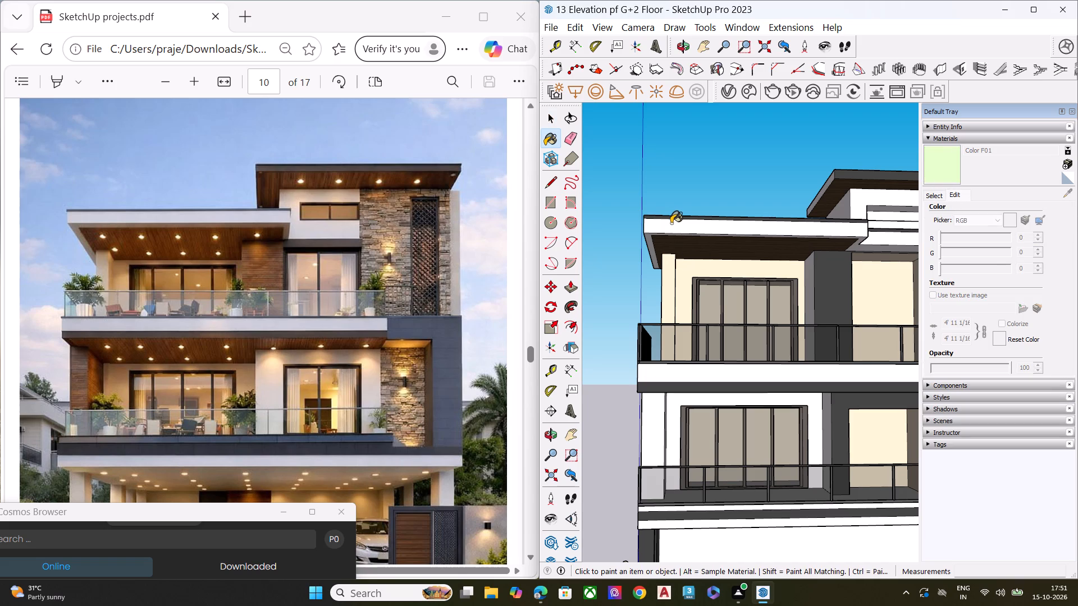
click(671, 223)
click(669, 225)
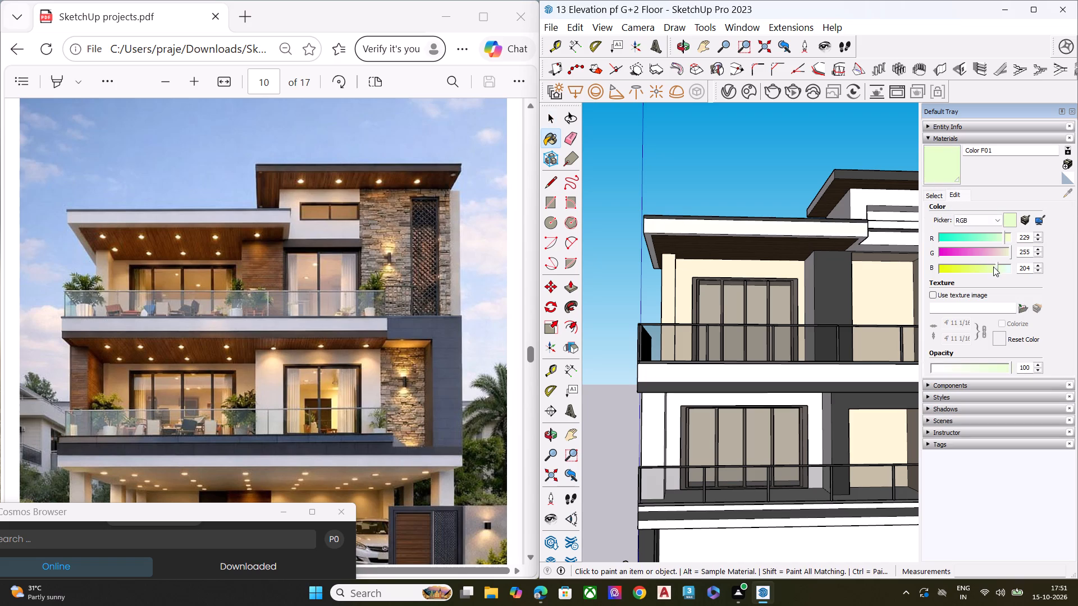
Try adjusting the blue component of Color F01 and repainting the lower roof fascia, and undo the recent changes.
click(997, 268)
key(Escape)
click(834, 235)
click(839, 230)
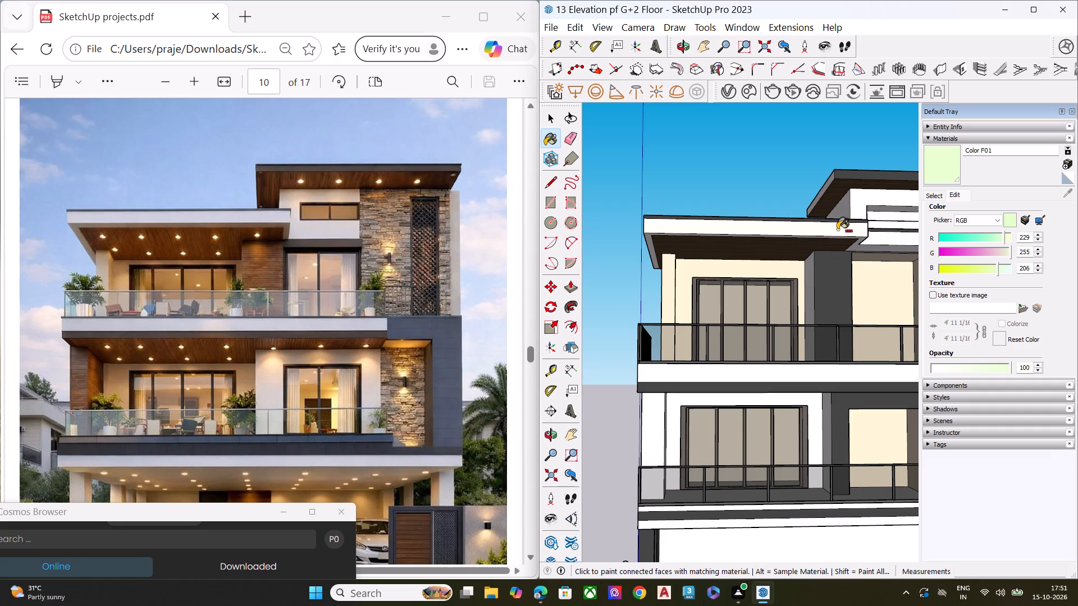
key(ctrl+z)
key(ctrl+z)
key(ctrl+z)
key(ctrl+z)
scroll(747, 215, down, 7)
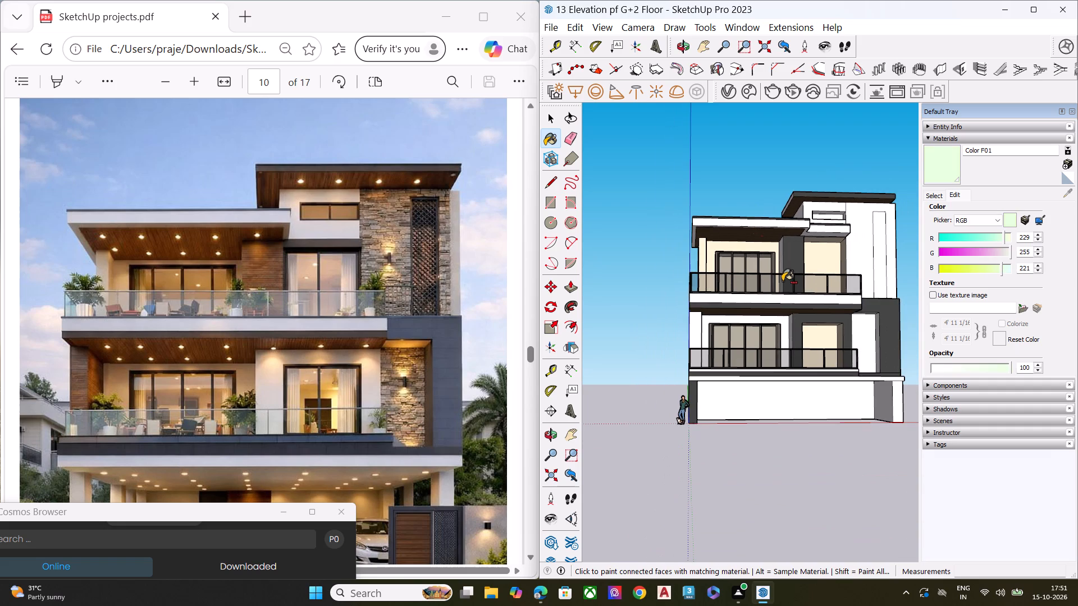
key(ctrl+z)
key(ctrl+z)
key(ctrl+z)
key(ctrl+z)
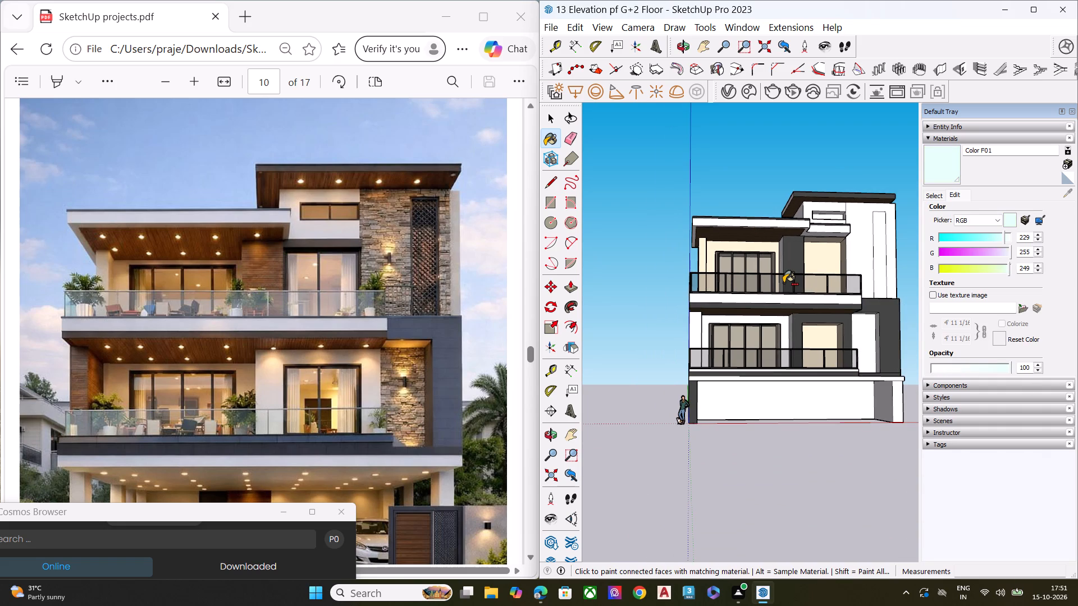
Examine the whole house from the front corner and from a lower viewpoint against the reference elevation.
key(space)
scroll(748, 301, down, 4)
middle_drag(849, 338, 710, 348)
scroll(806, 252, up, 5)
scroll(806, 252, down, 1)
scroll(806, 252, up, 4)
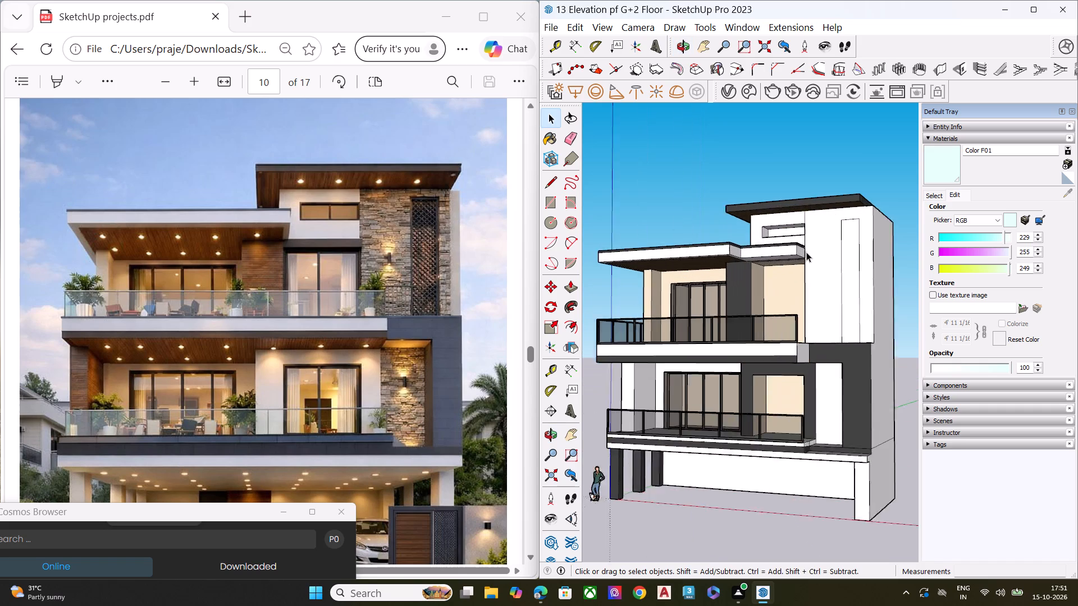
scroll(806, 252, up, 1)
scroll(791, 276, down, 6)
middle_drag(762, 297, 785, 234)
scroll(785, 234, up, 5)
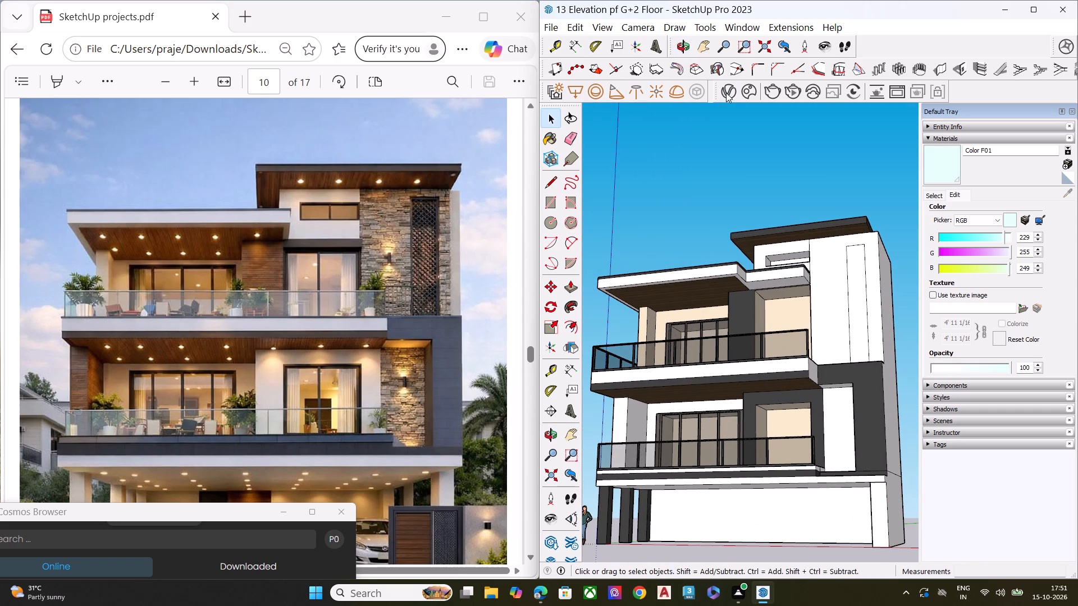
Open the V-Ray Asset Editor and bring the Chaos Cosmos Browser for materials fully into view.
click(728, 93)
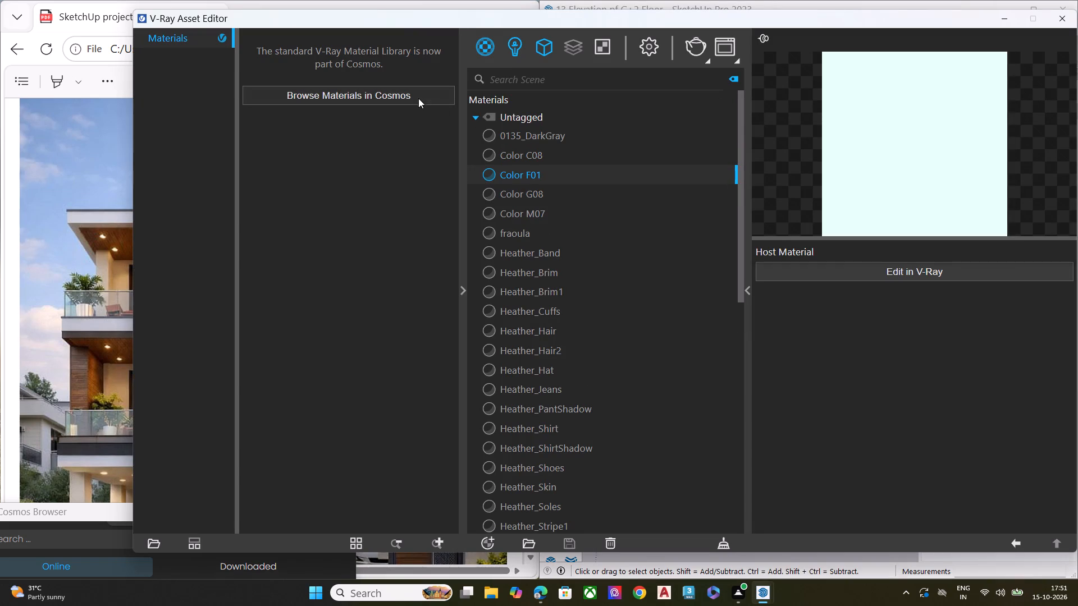
click(418, 98)
drag(241, 516, 404, 93)
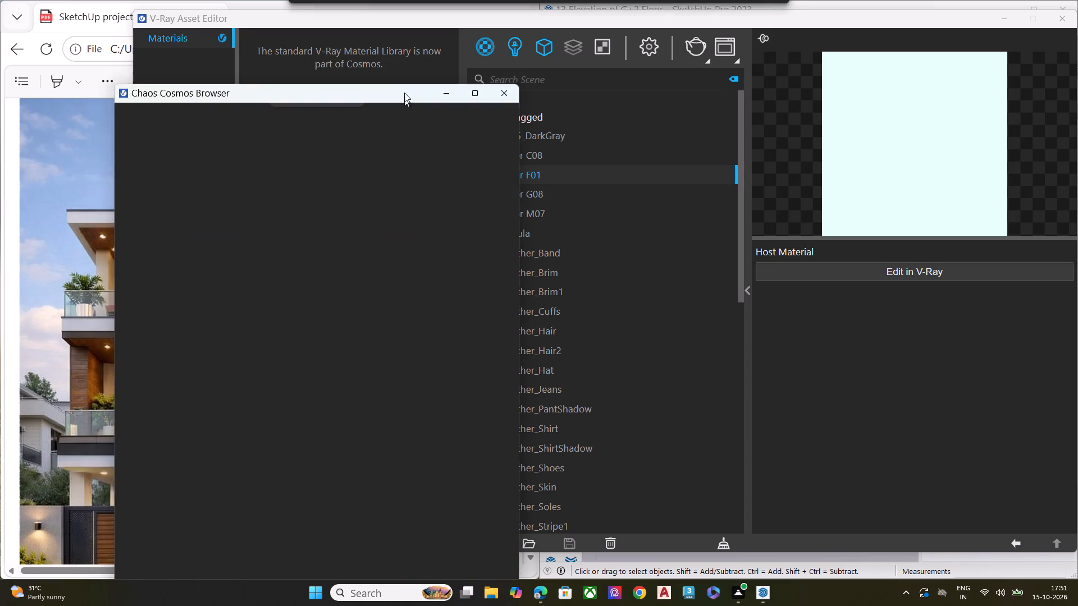
drag(404, 93, 401, 47)
click(507, 45)
click(355, 94)
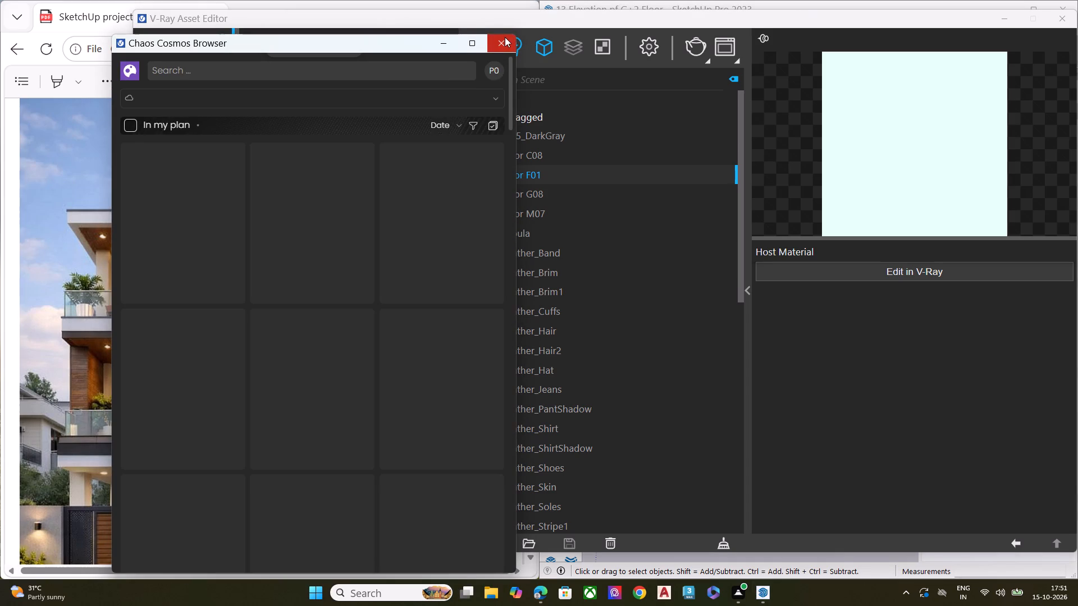
click(505, 37)
click(368, 94)
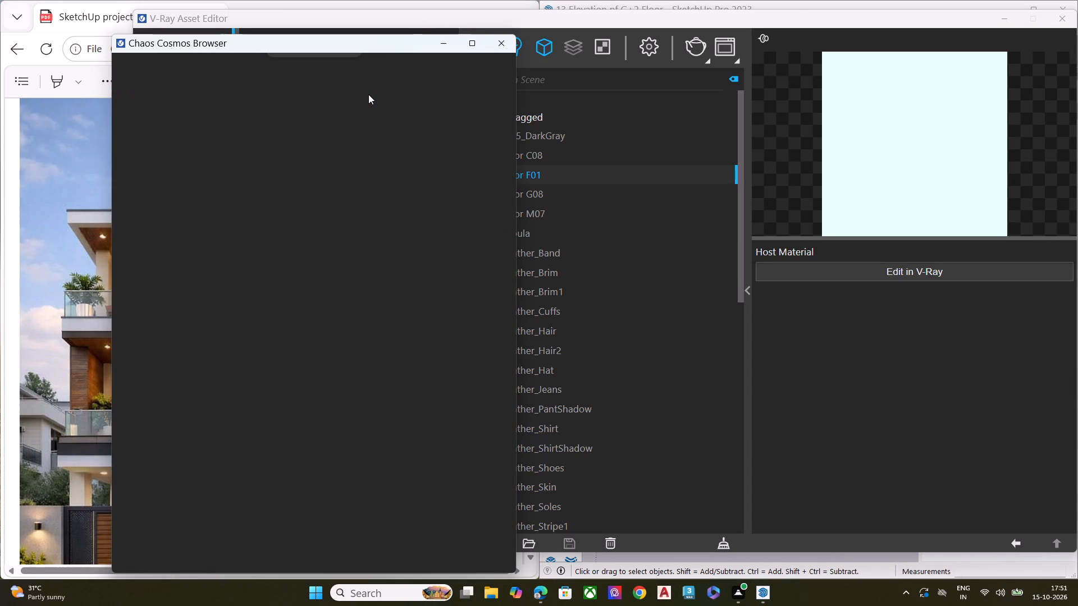
click(500, 45)
click(421, 93)
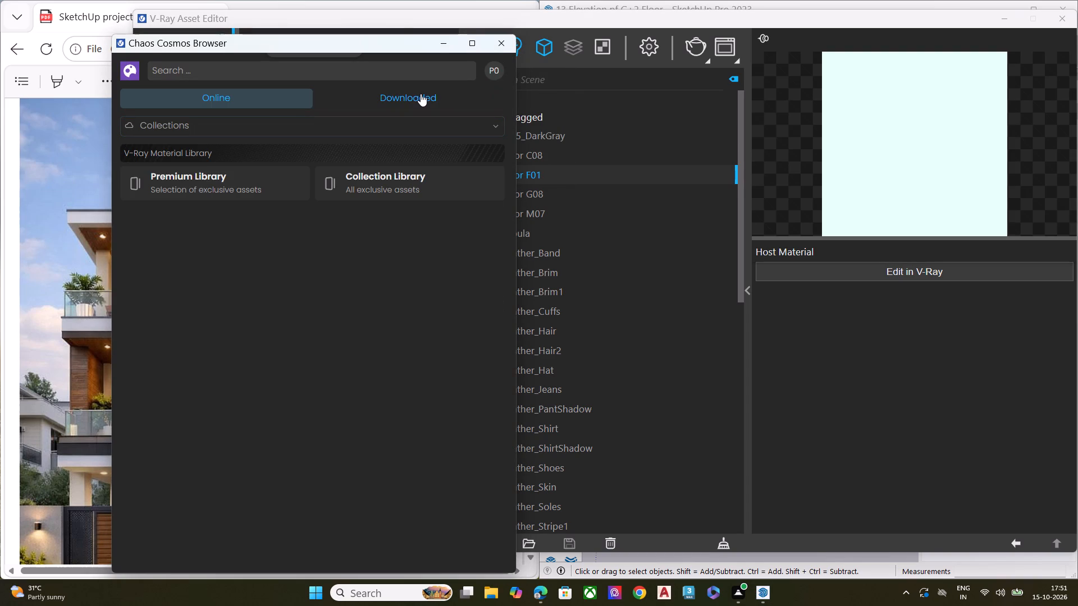
Show the online Stone category of Materials in the Chaos Cosmos Browser.
click(335, 70)
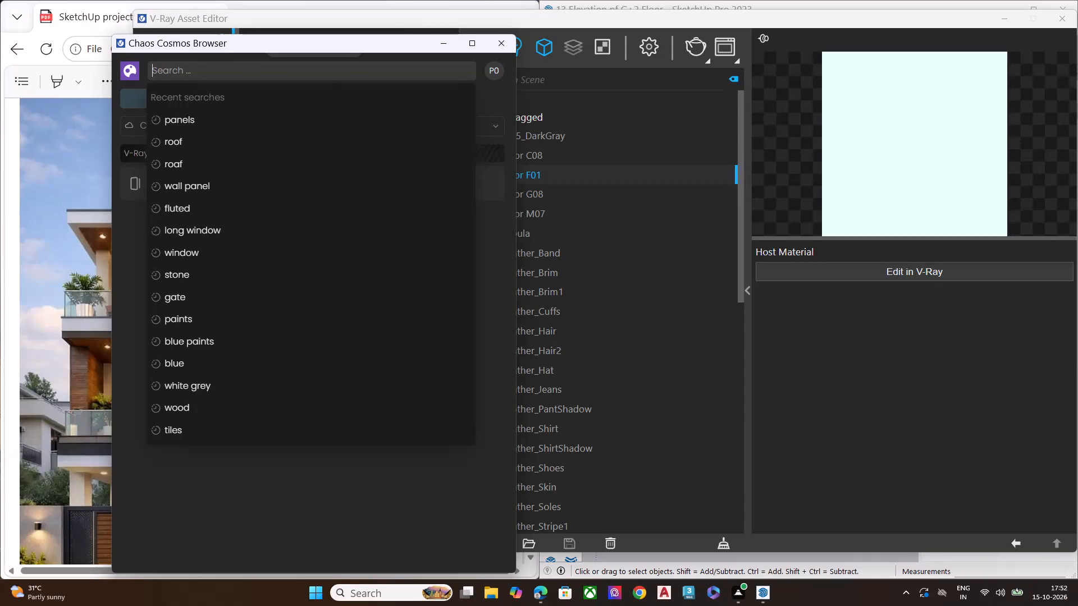
click(134, 266)
click(174, 127)
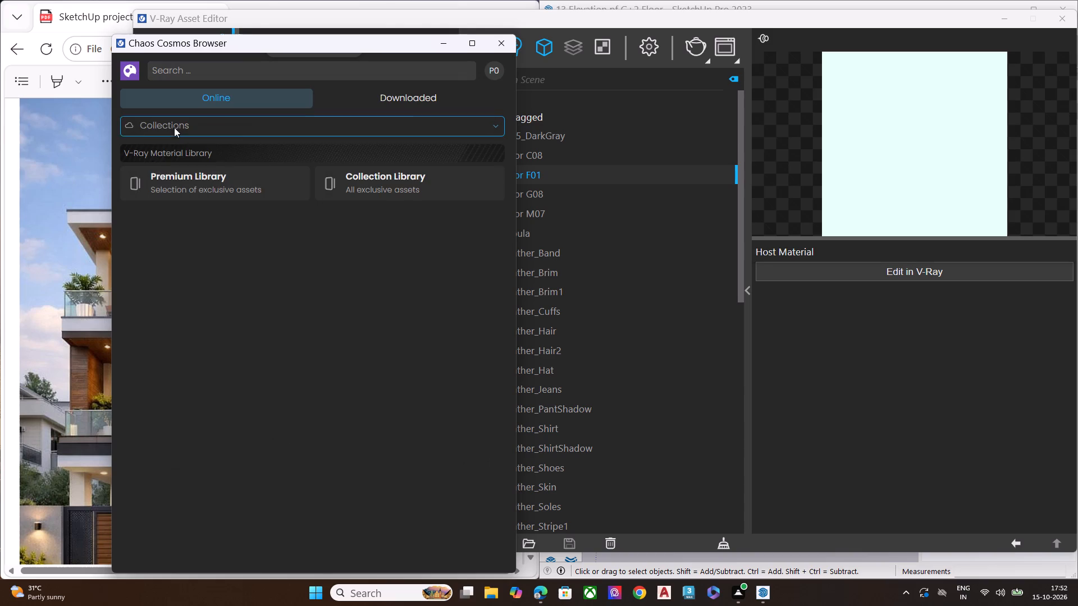
click(174, 181)
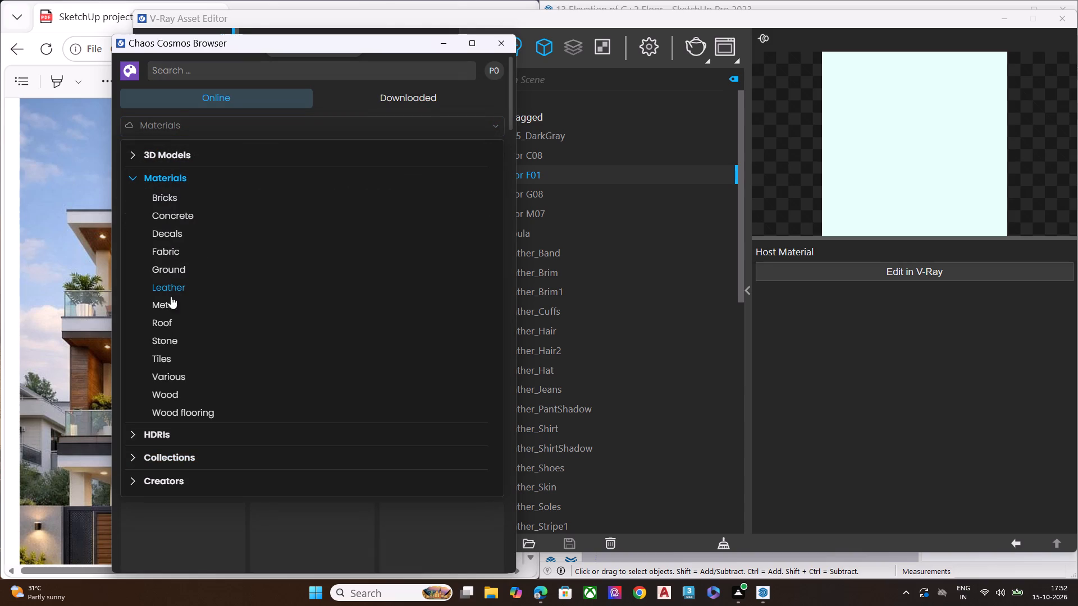
click(173, 338)
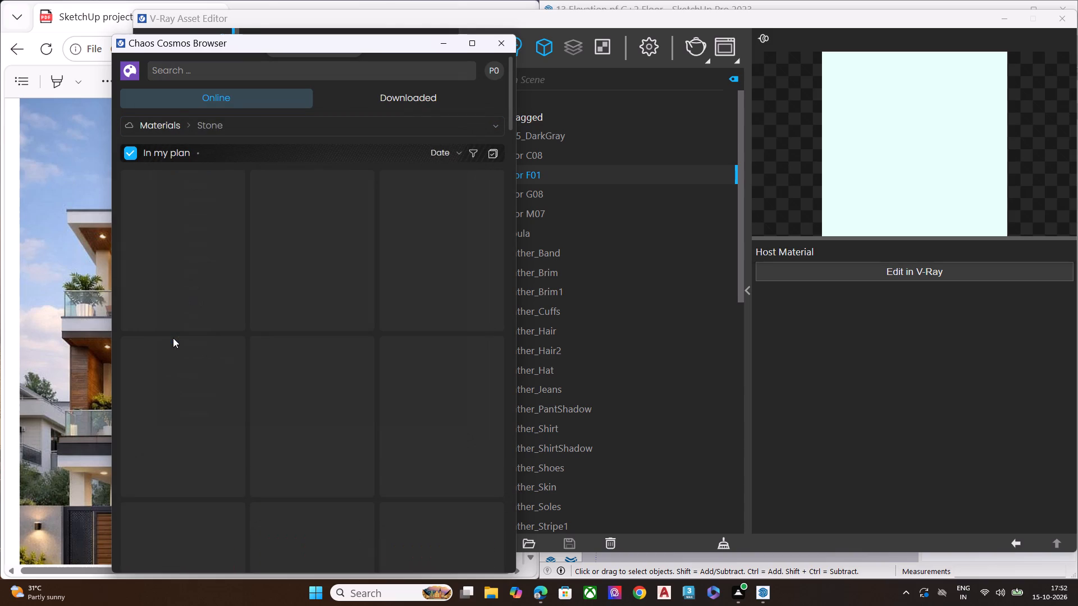
Look through the Cosmos stone materials for finishes that suit the facade in the reference image.
scroll(341, 301, down, 2)
scroll(354, 305, up, 1)
scroll(362, 310, down, 4)
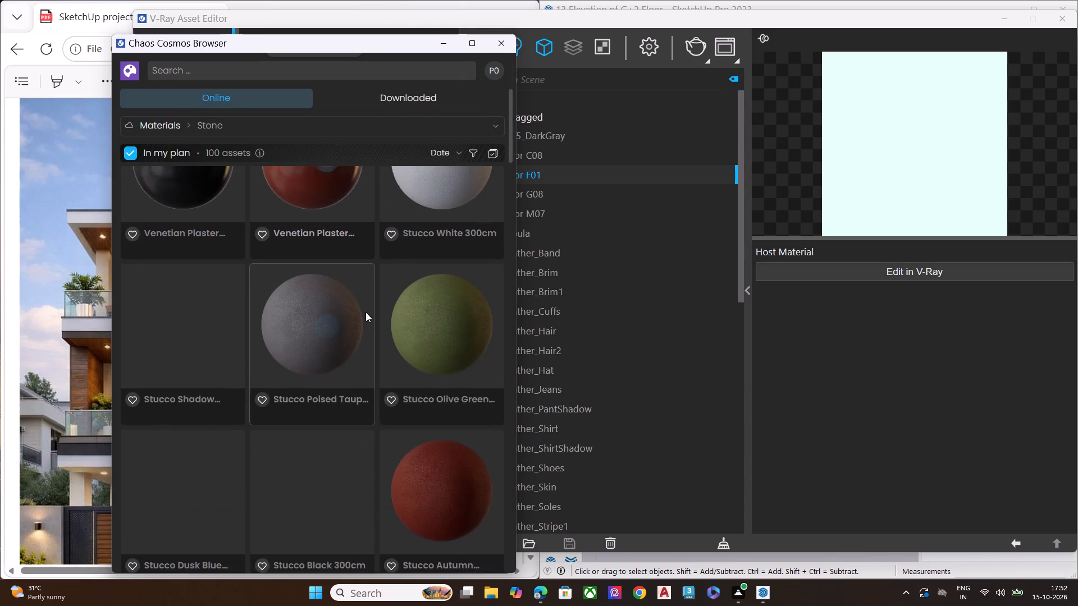
scroll(366, 312, down, 5)
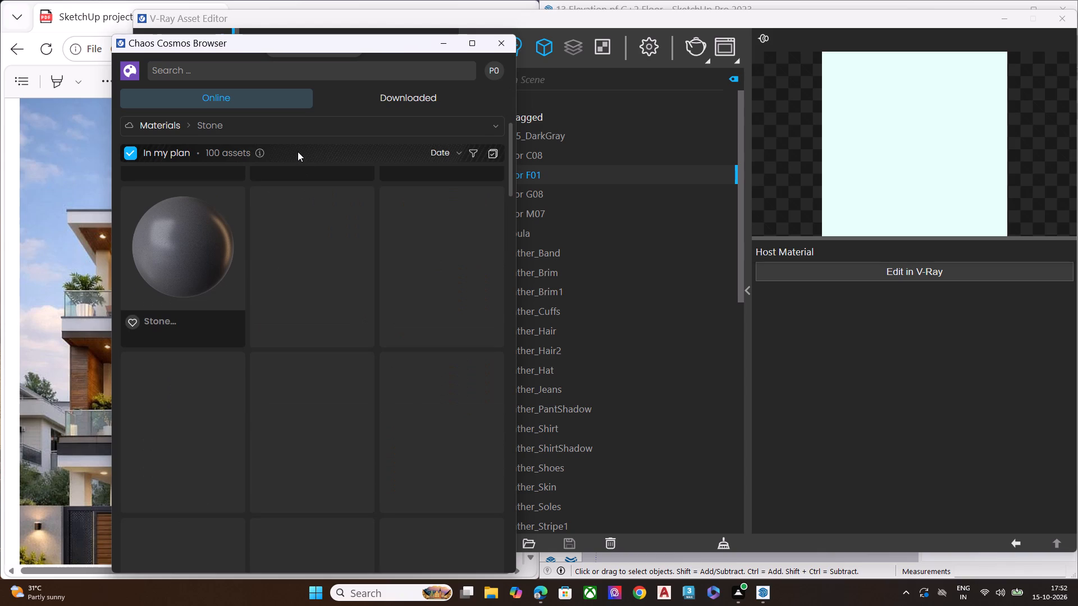
scroll(298, 174, down, 6)
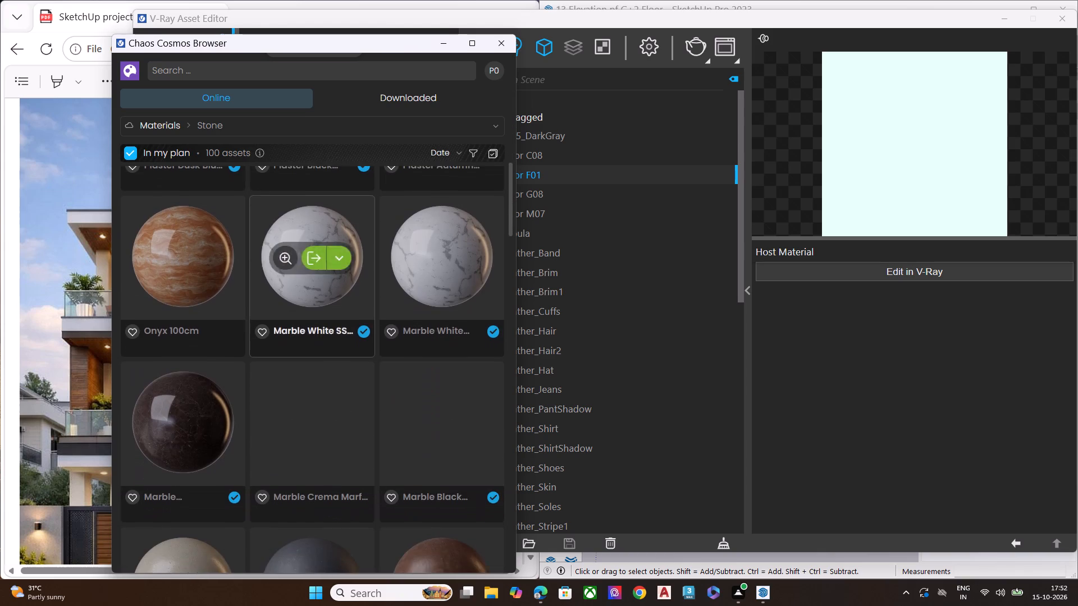
scroll(332, 219, down, 9)
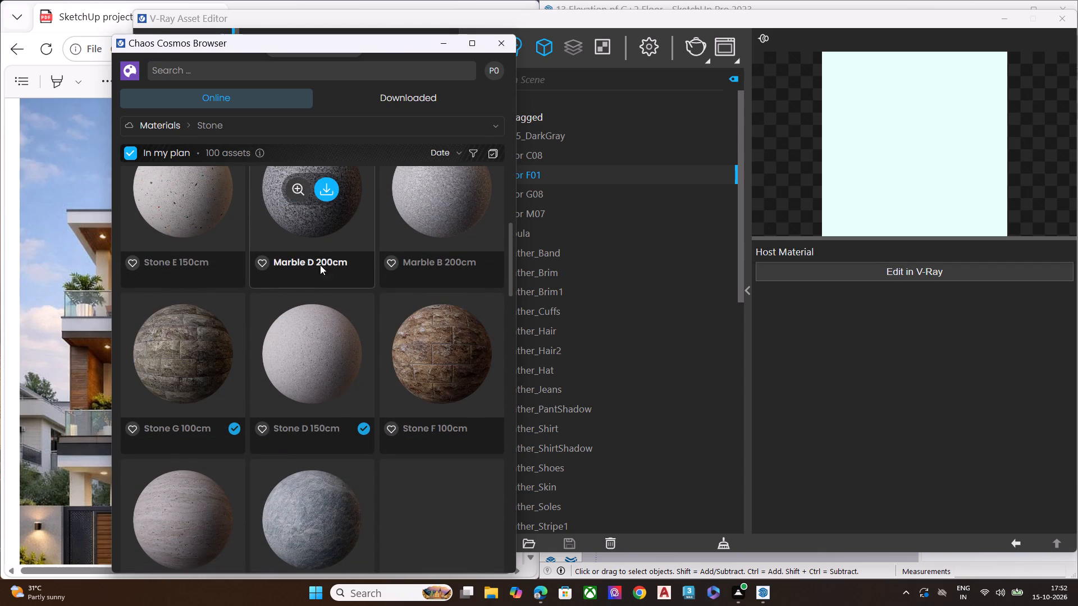
scroll(316, 305, down, 6)
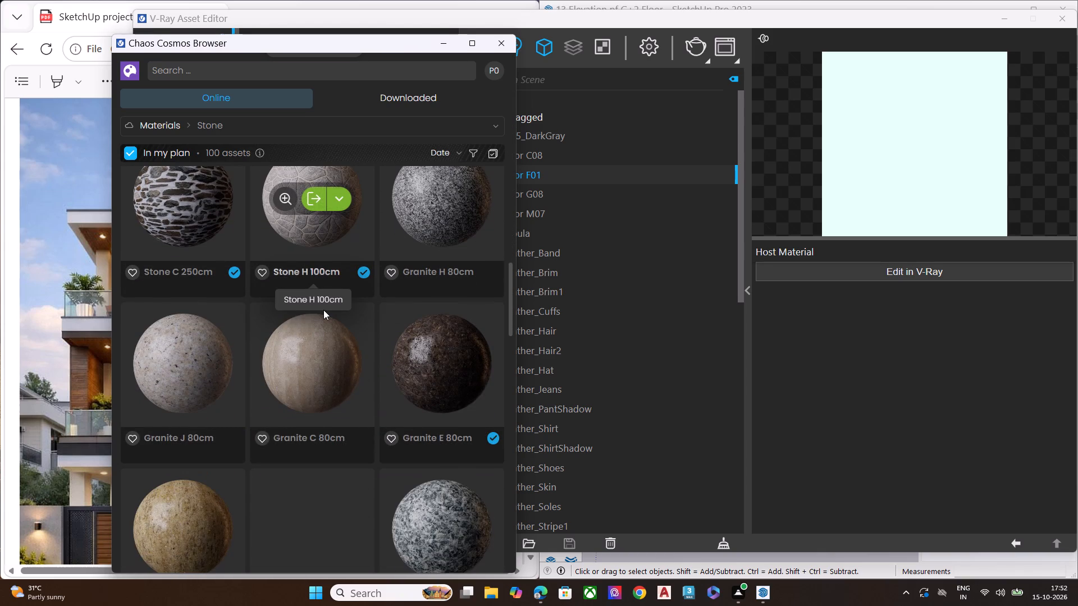
scroll(323, 310, down, 3)
scroll(324, 310, up, 1)
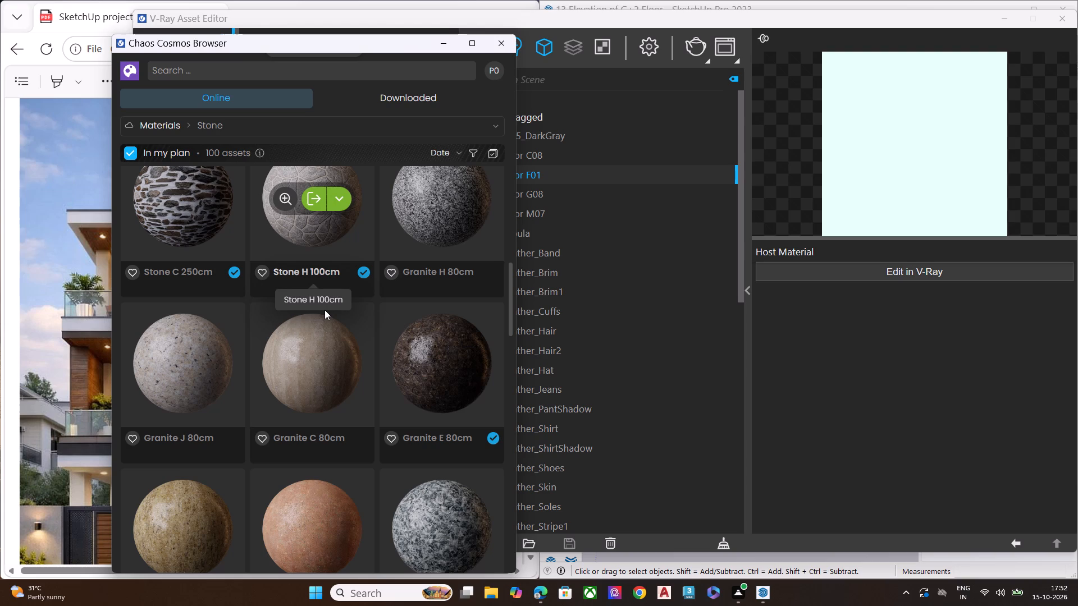
scroll(327, 317, down, 7)
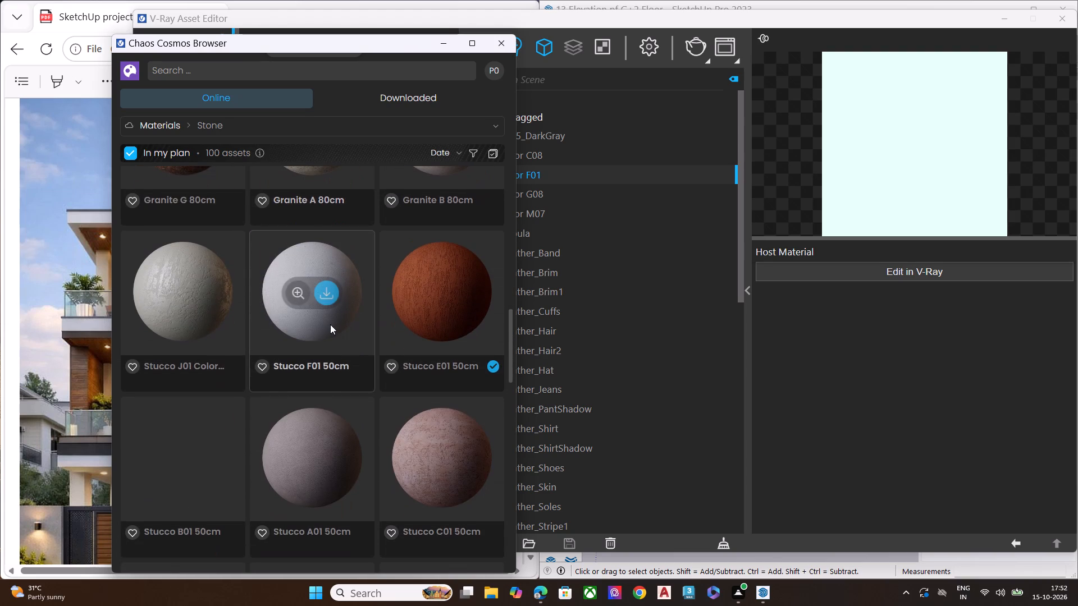
scroll(331, 324, down, 7)
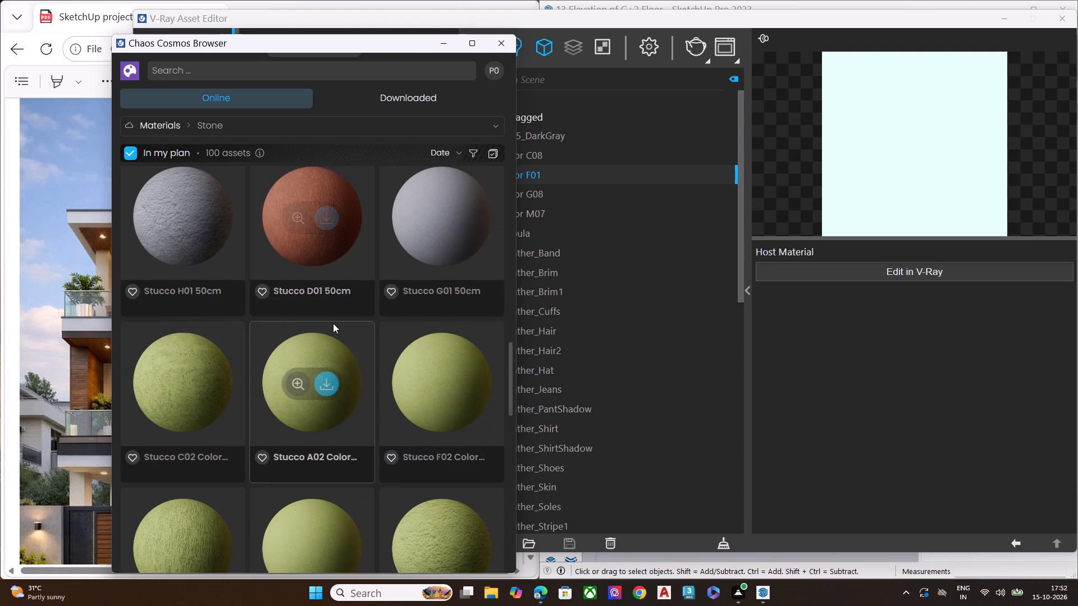
scroll(333, 323, down, 7)
scroll(334, 324, up, 1)
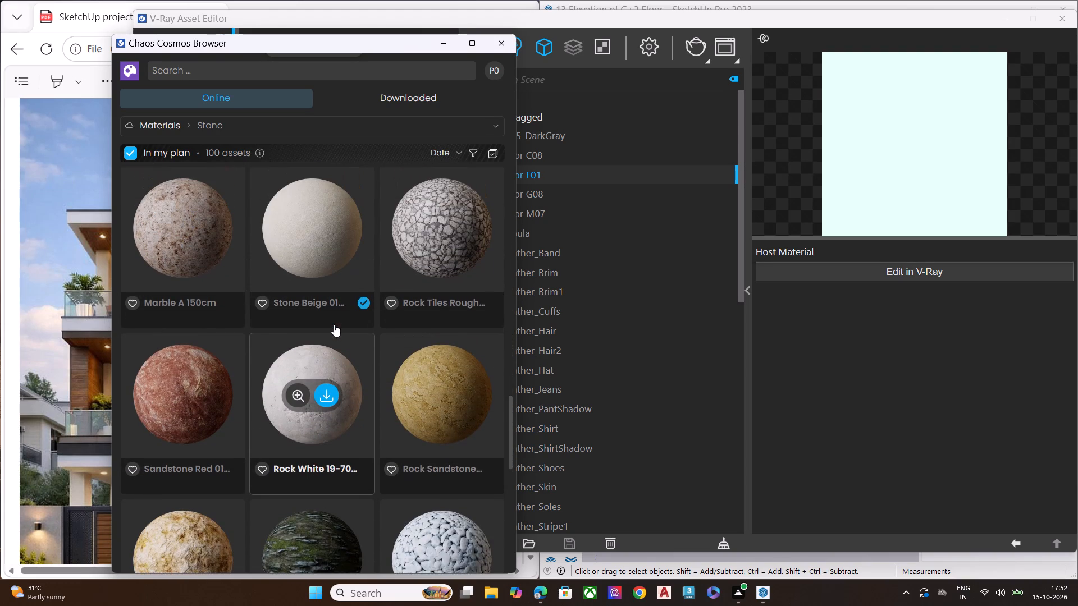
scroll(334, 324, down, 5)
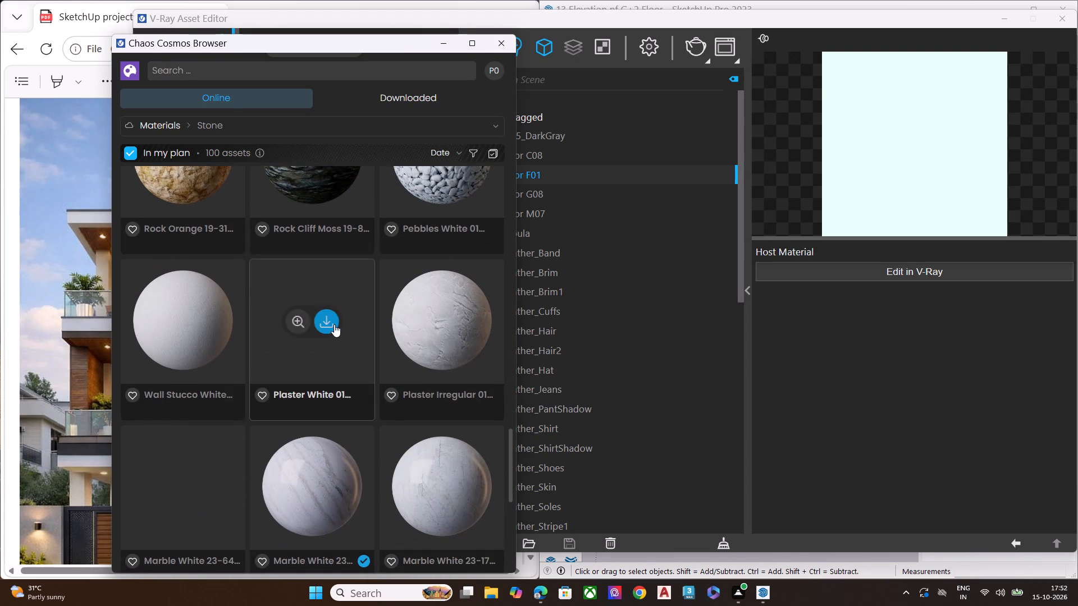
scroll(334, 324, down, 5)
scroll(334, 325, up, 4)
scroll(334, 325, down, 4)
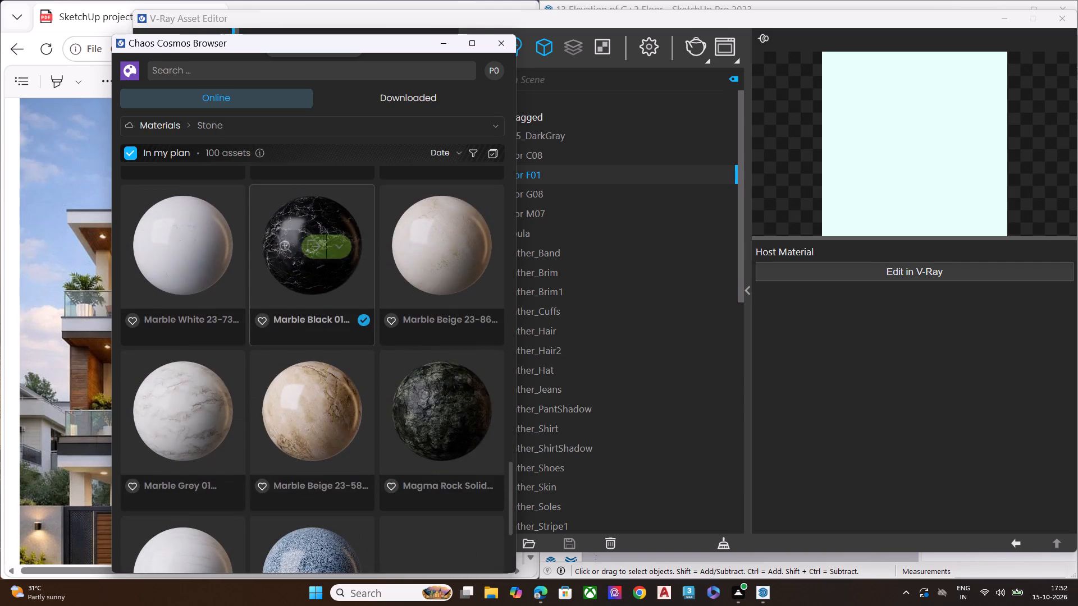
scroll(334, 325, down, 4)
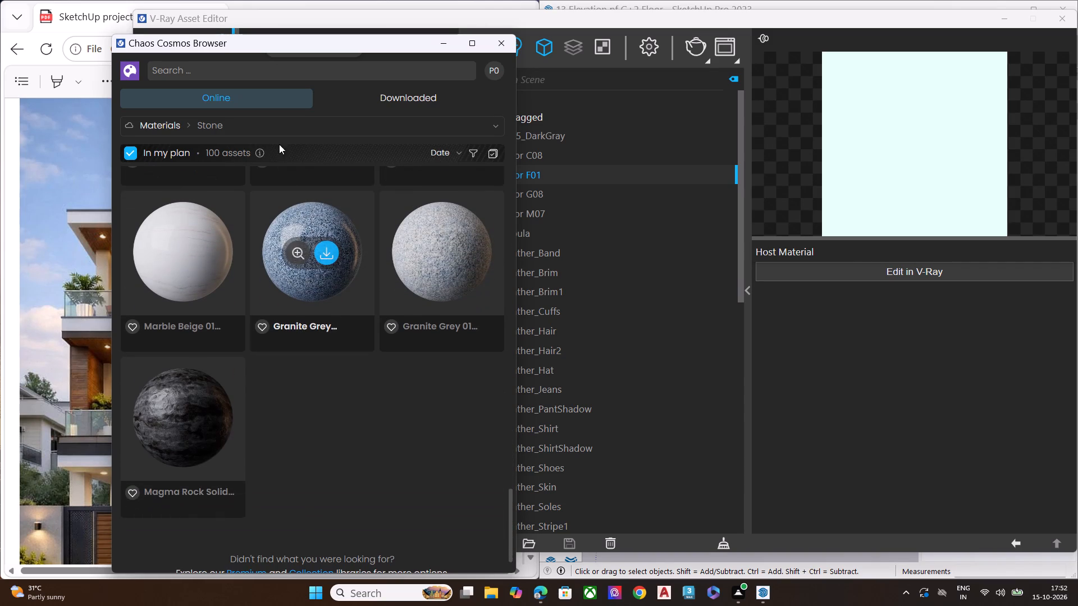
Import the Brick Wall Grey Stone 01 200cm material from the Cosmos Bricks category and leave the V-Ray Asset Editor.
click(276, 131)
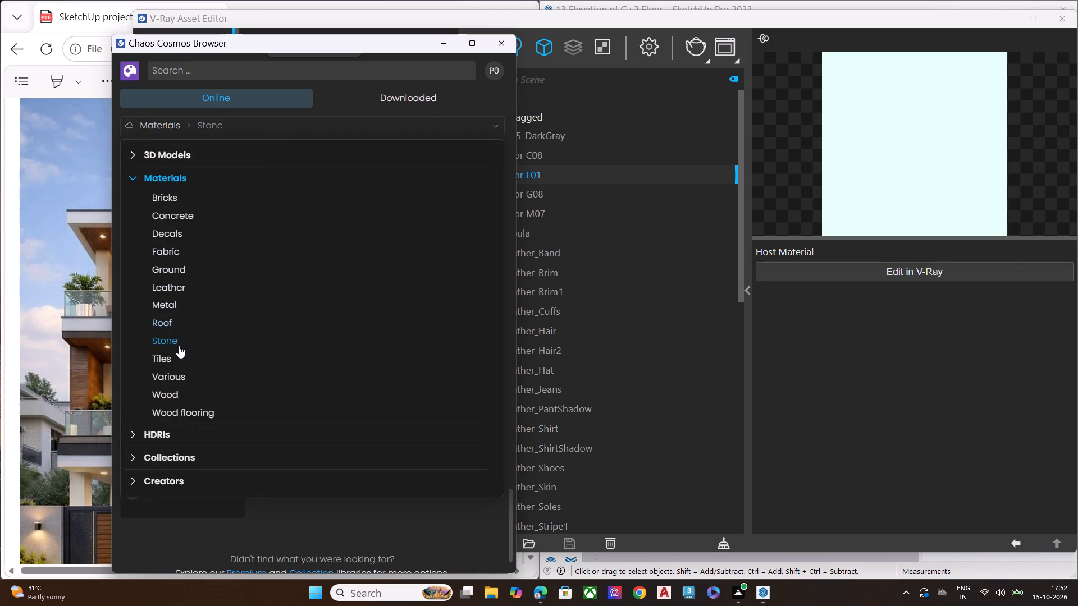
right_click(177, 352)
click(198, 196)
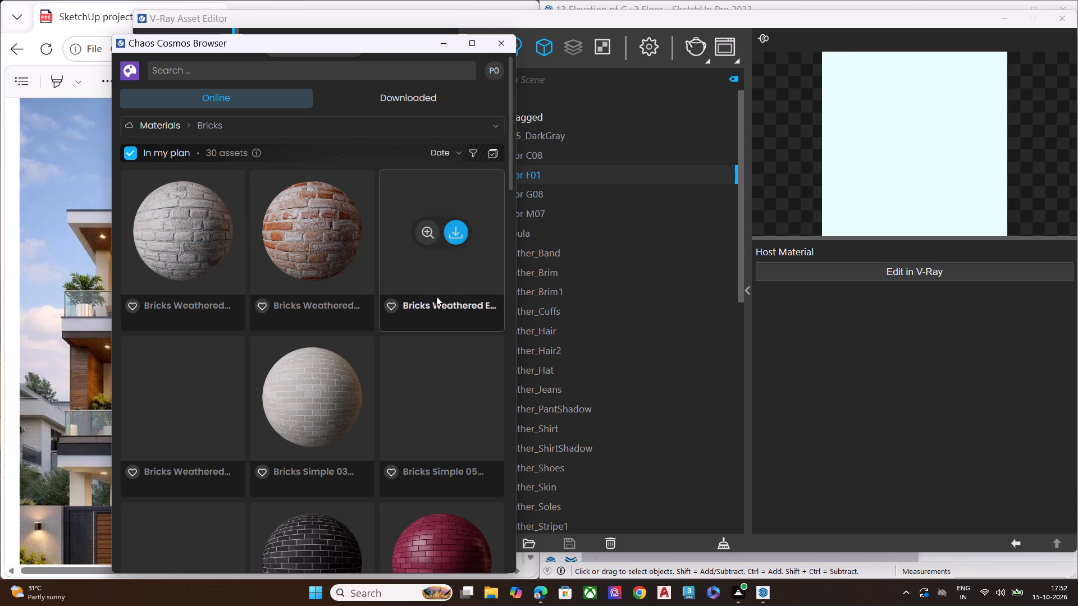
scroll(425, 299, down, 4)
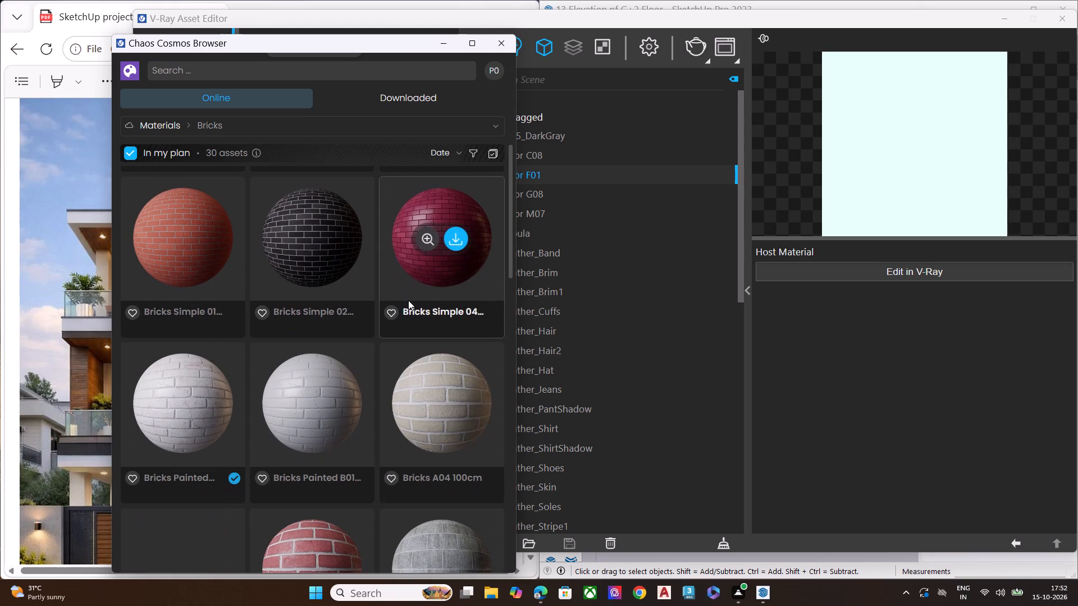
scroll(346, 341, down, 5)
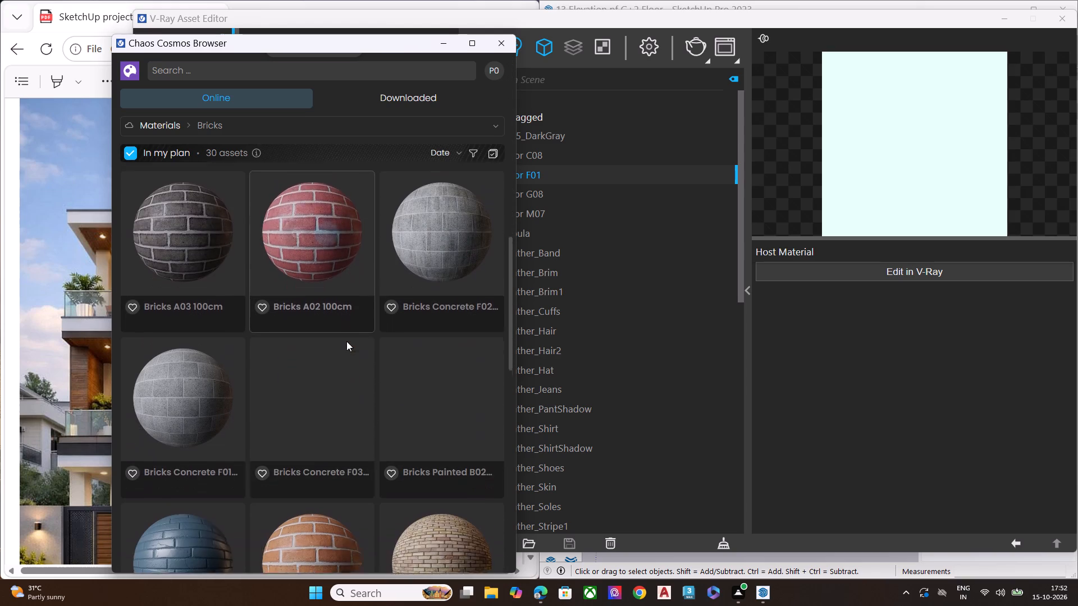
scroll(347, 341, up, 1)
scroll(347, 341, down, 6)
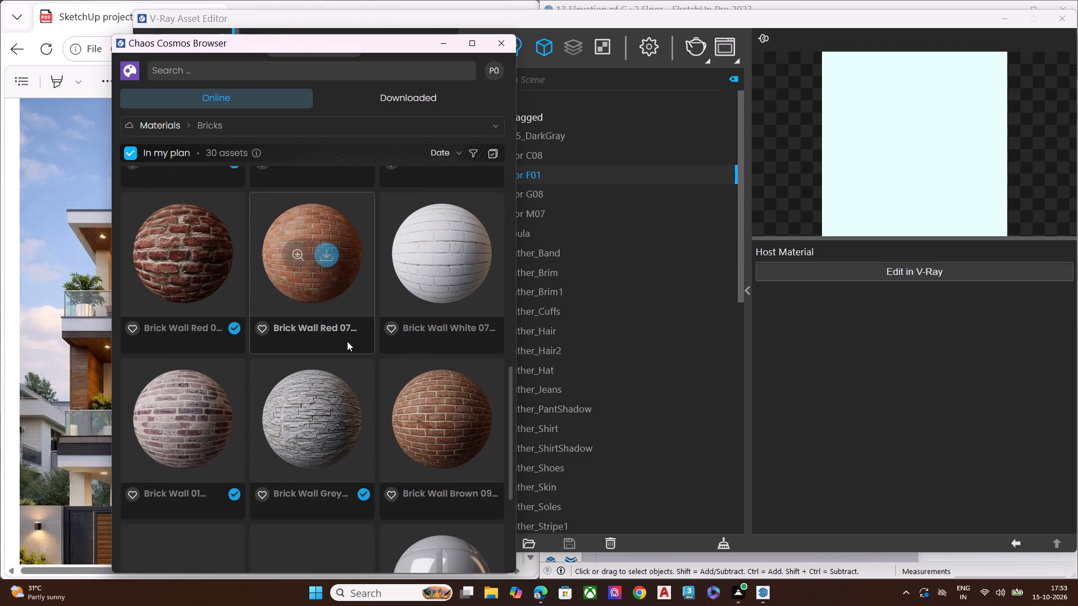
scroll(347, 341, down, 1)
click(313, 332)
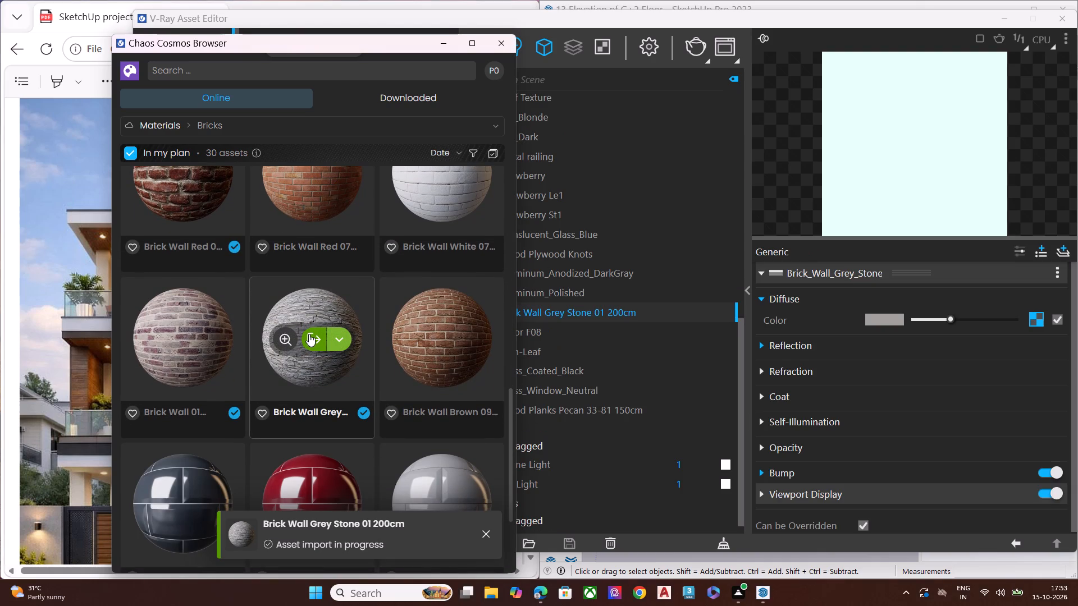
click(570, 314)
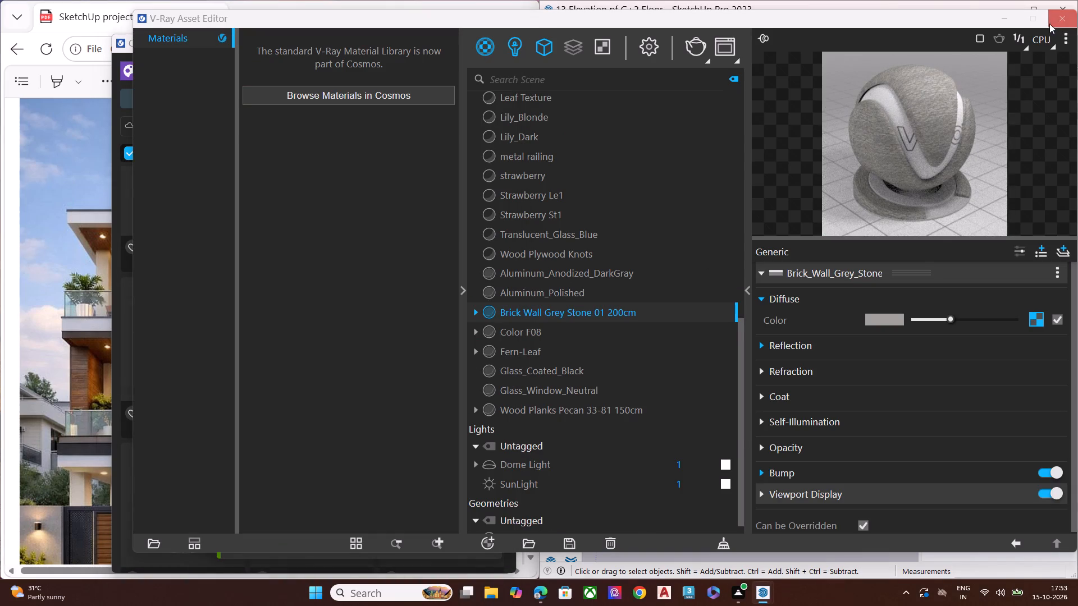
click(1055, 15)
Paint the tower's upper front wall and the first-floor panel below it with Brick Wall Grey Stone 01 200cm, and put away the Cosmos Browser.
click(944, 166)
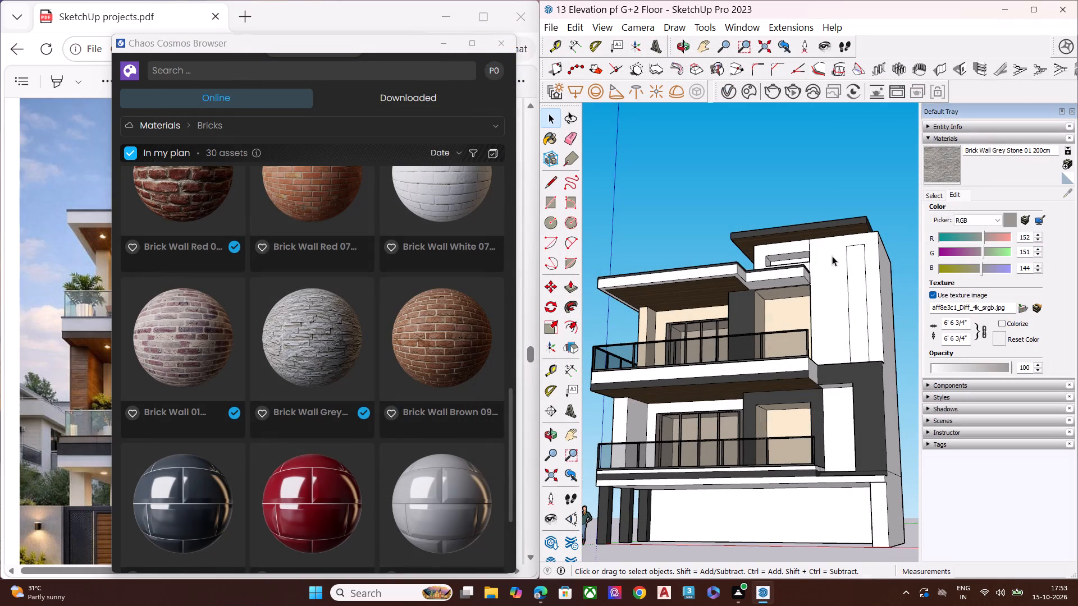
scroll(547, 350, down, 1)
click(947, 162)
click(830, 252)
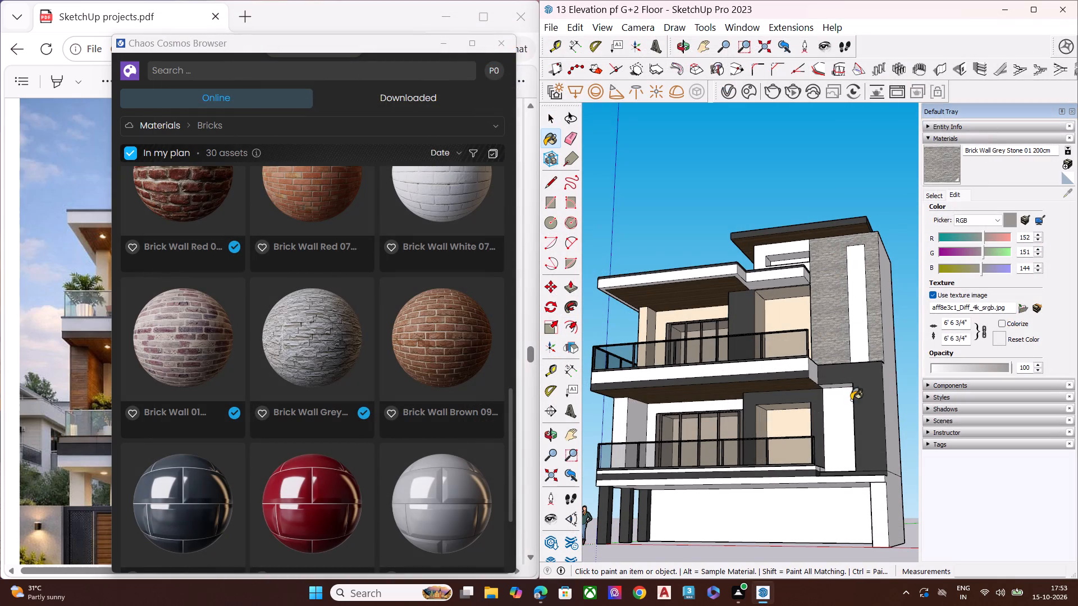
middle_drag(856, 426, 952, 503)
scroll(858, 434, up, 4)
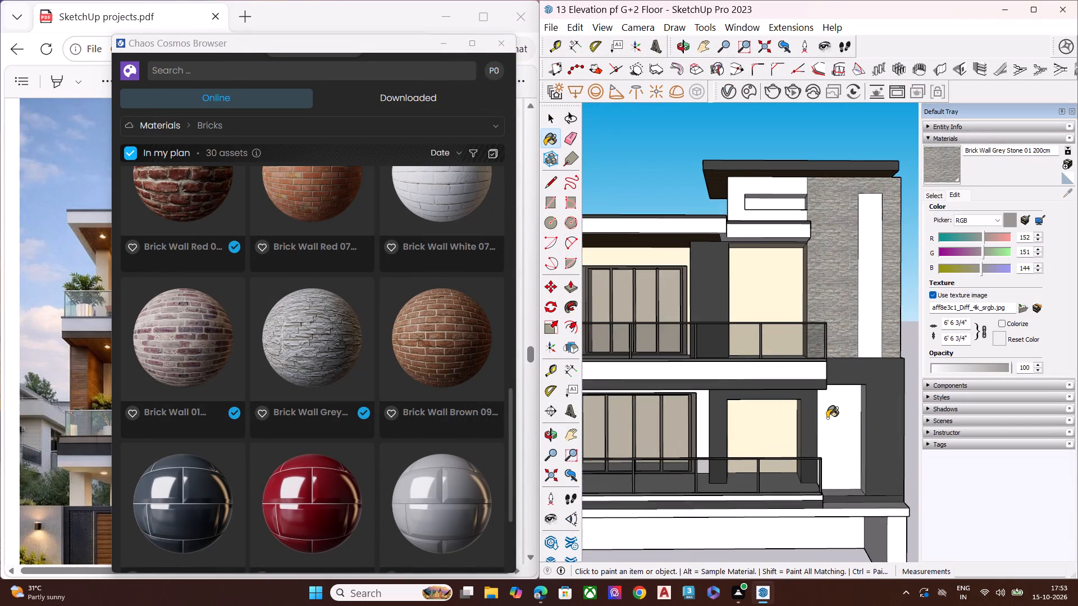
click(833, 416)
middle_drag(865, 437, 854, 375)
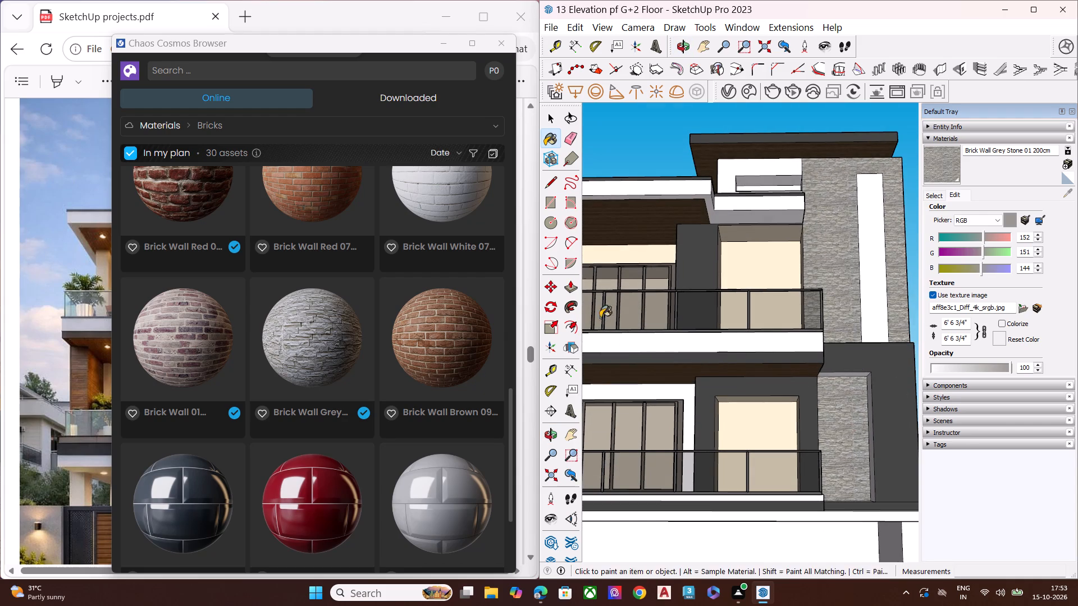
click(490, 43)
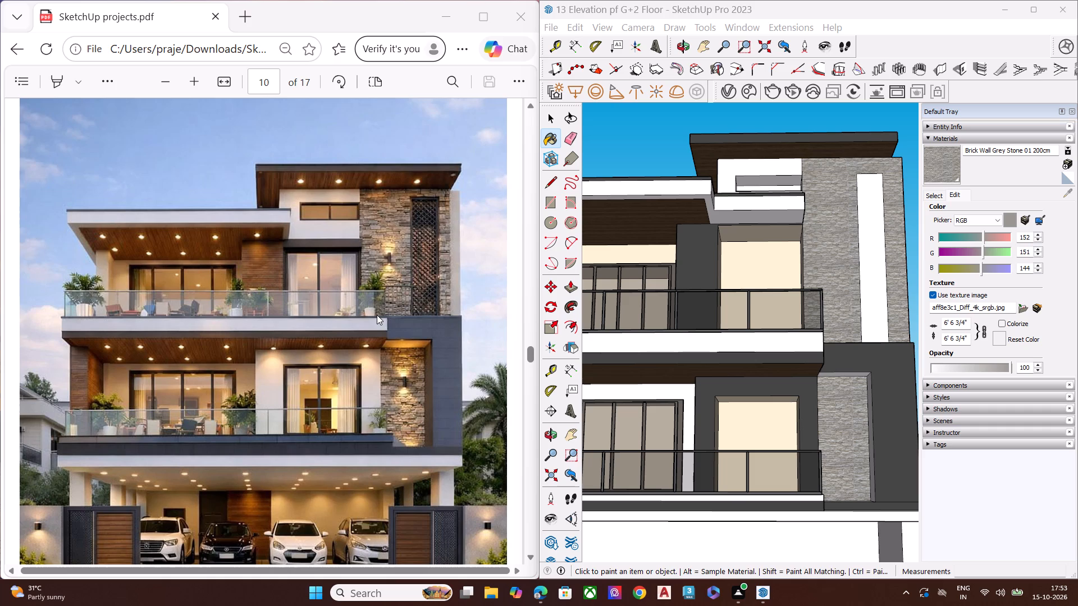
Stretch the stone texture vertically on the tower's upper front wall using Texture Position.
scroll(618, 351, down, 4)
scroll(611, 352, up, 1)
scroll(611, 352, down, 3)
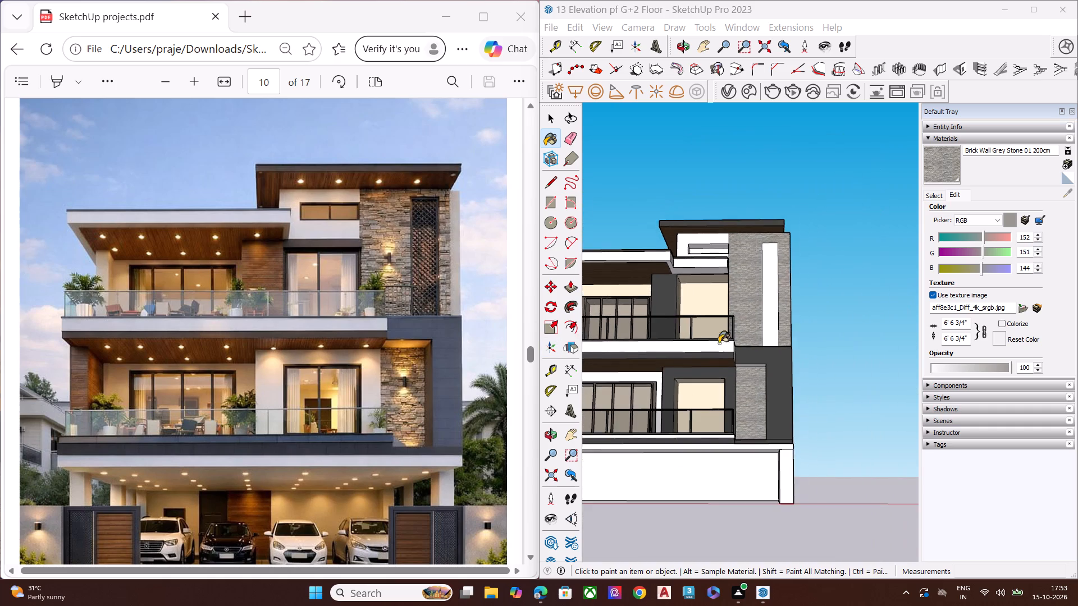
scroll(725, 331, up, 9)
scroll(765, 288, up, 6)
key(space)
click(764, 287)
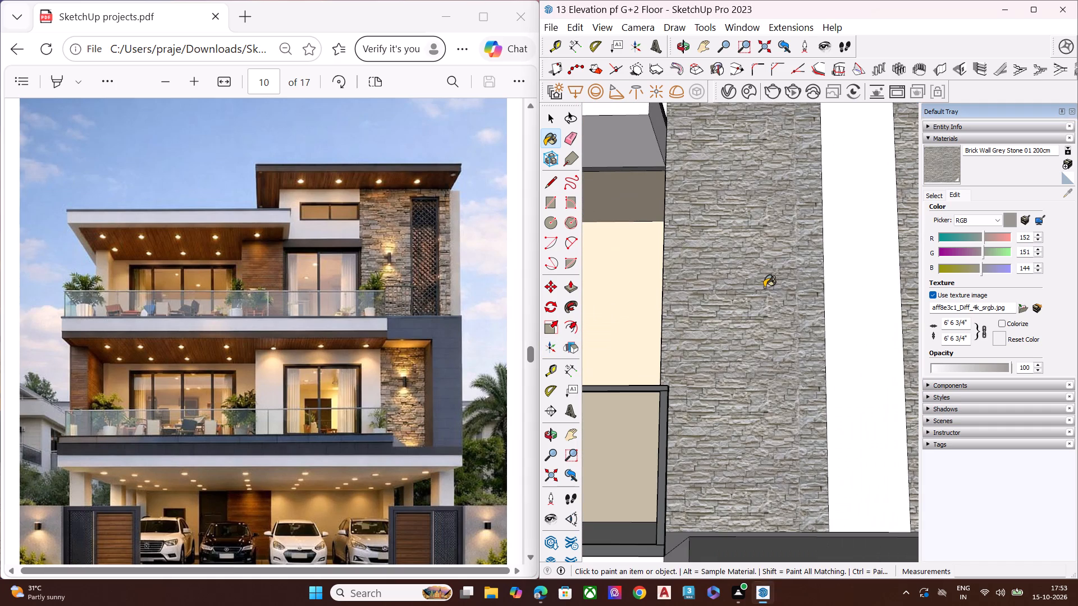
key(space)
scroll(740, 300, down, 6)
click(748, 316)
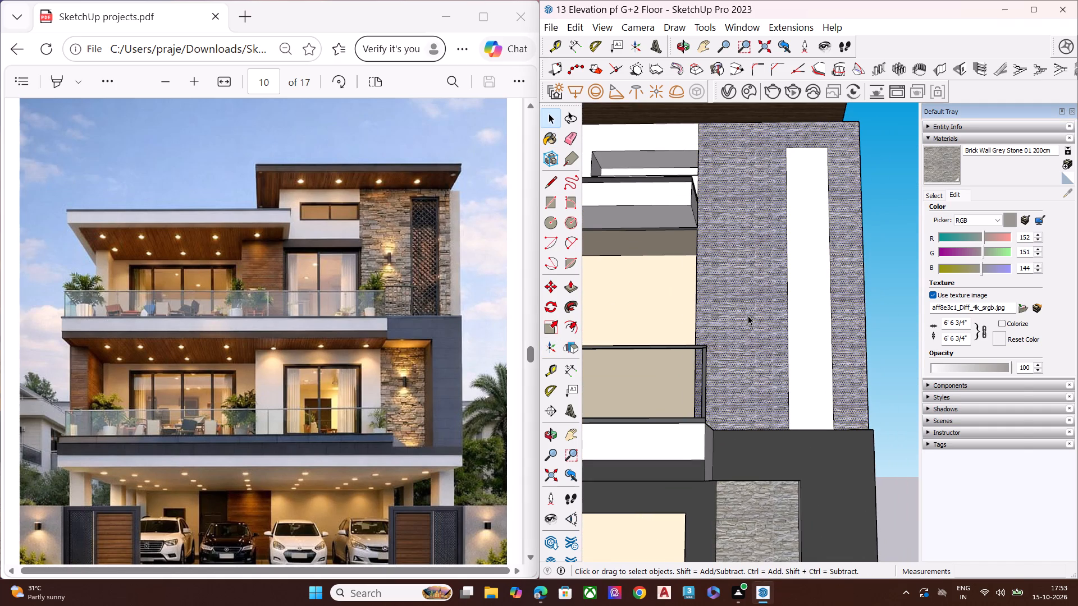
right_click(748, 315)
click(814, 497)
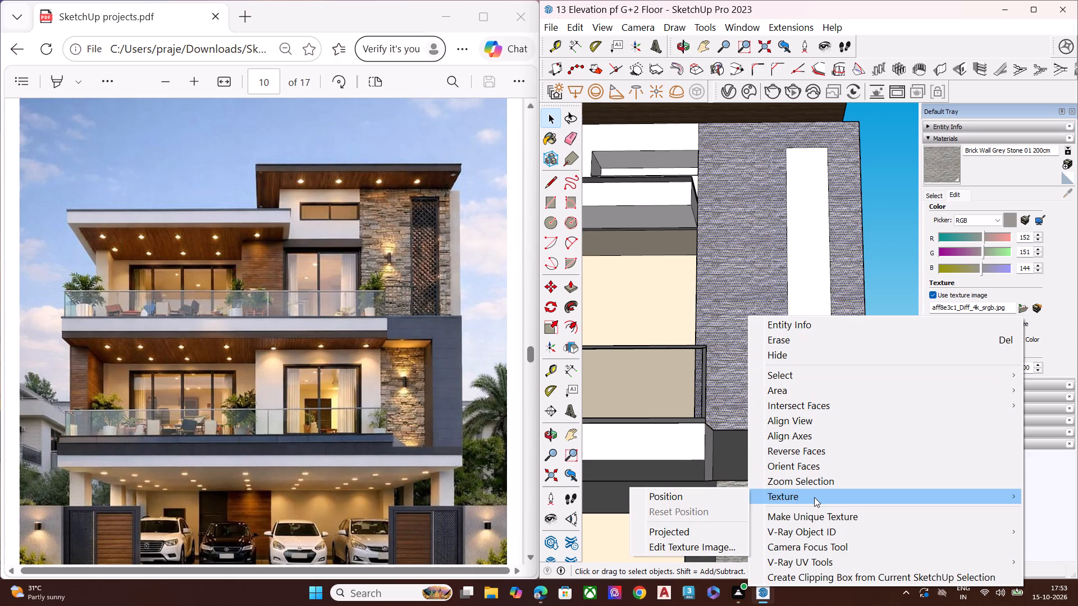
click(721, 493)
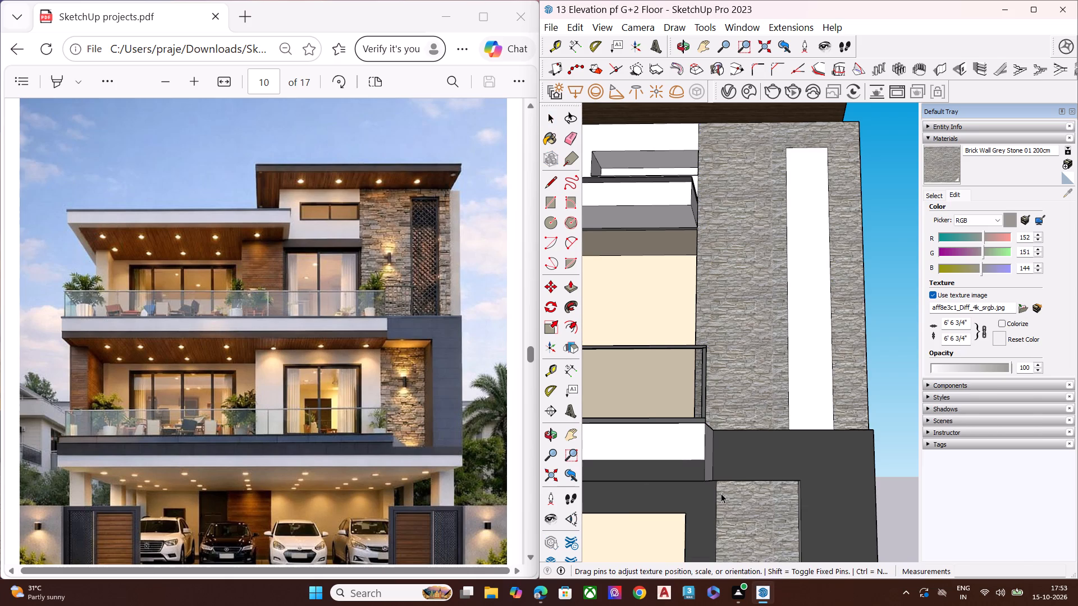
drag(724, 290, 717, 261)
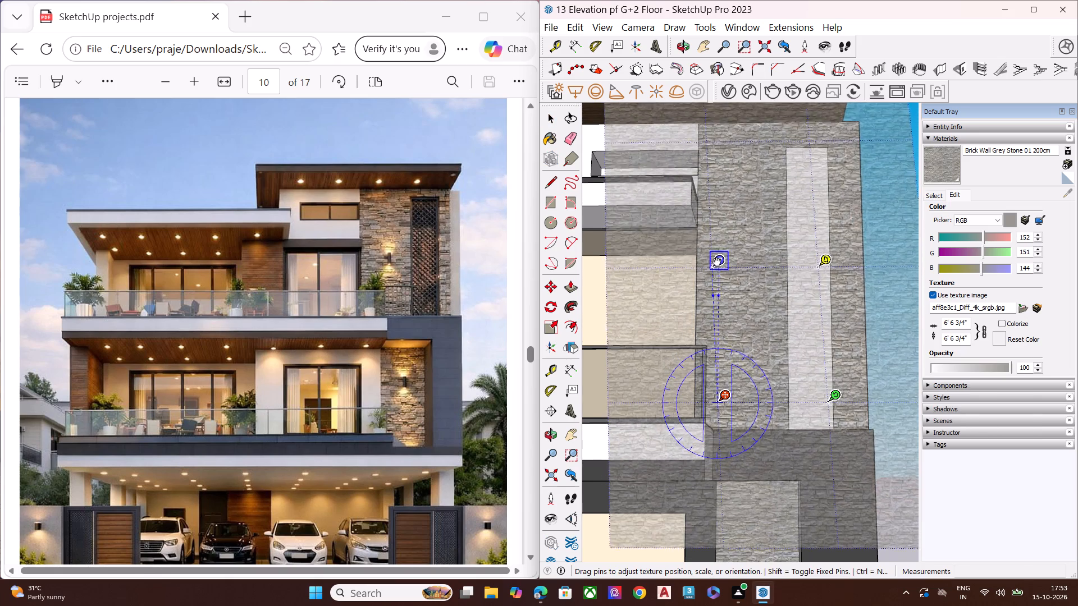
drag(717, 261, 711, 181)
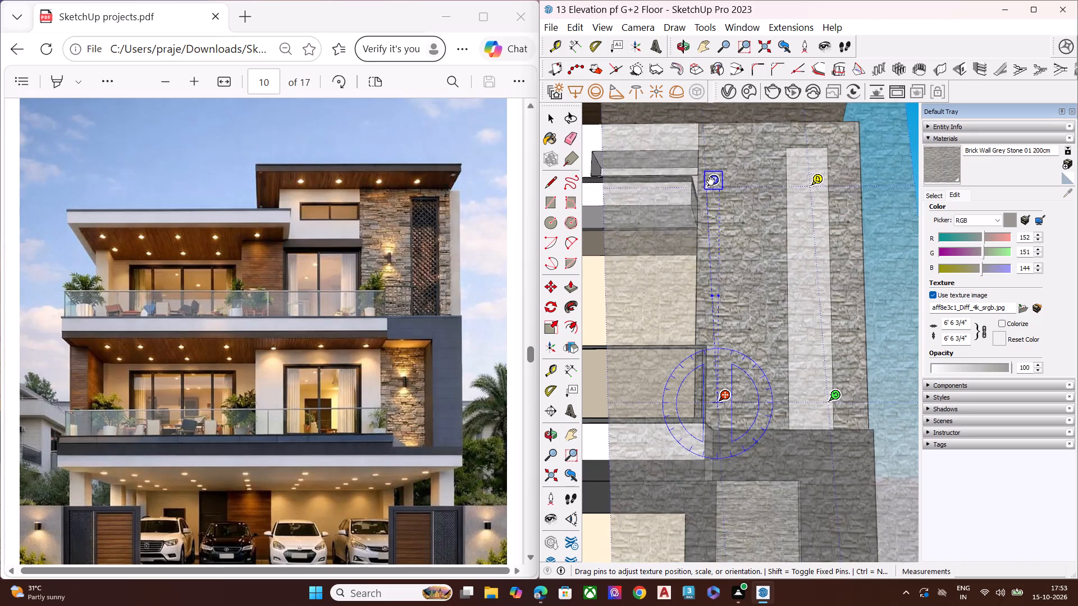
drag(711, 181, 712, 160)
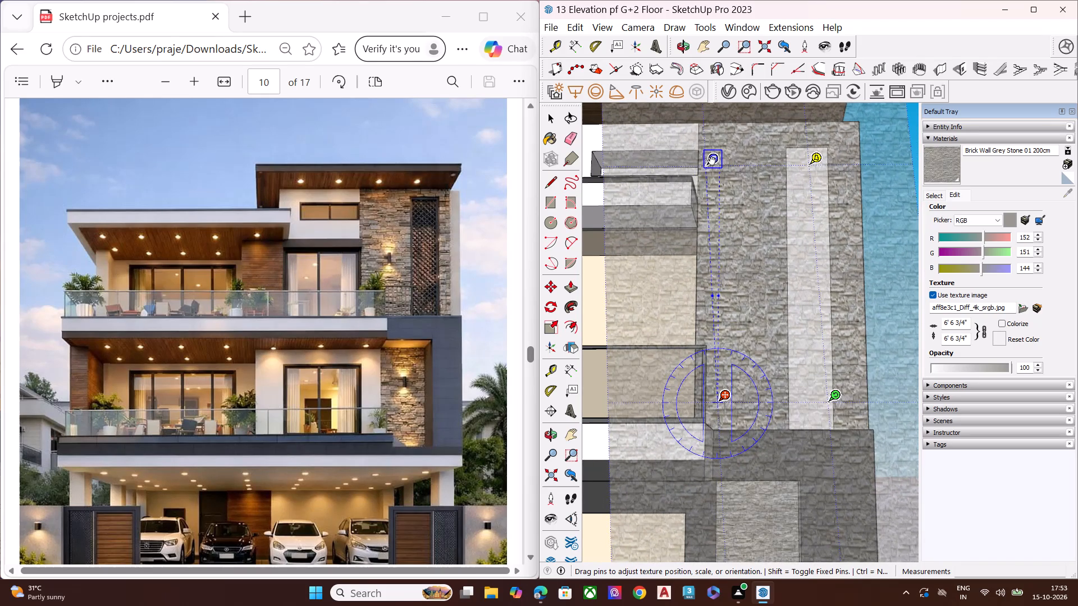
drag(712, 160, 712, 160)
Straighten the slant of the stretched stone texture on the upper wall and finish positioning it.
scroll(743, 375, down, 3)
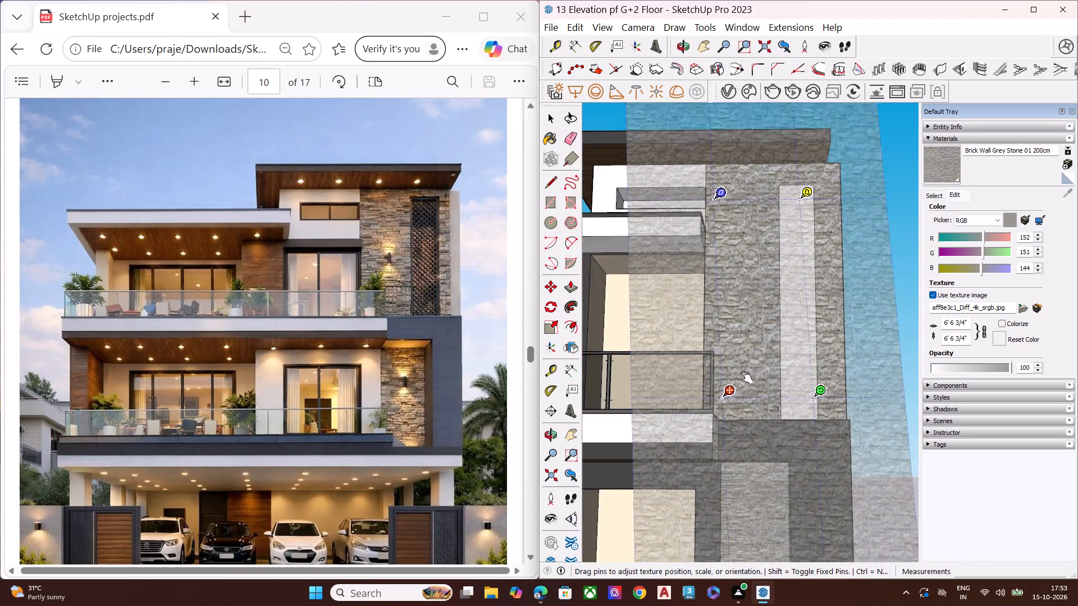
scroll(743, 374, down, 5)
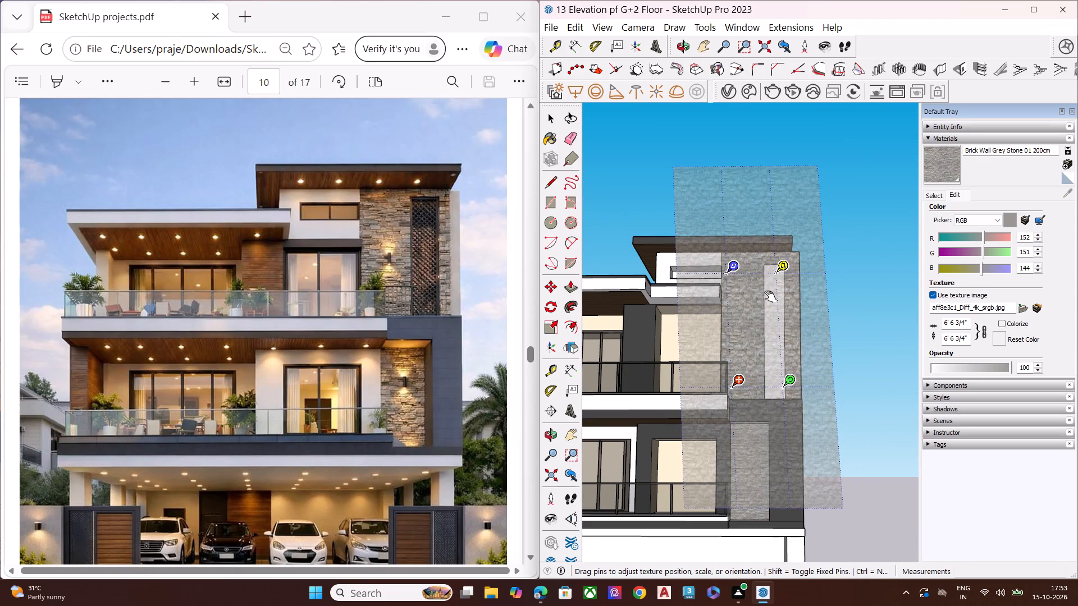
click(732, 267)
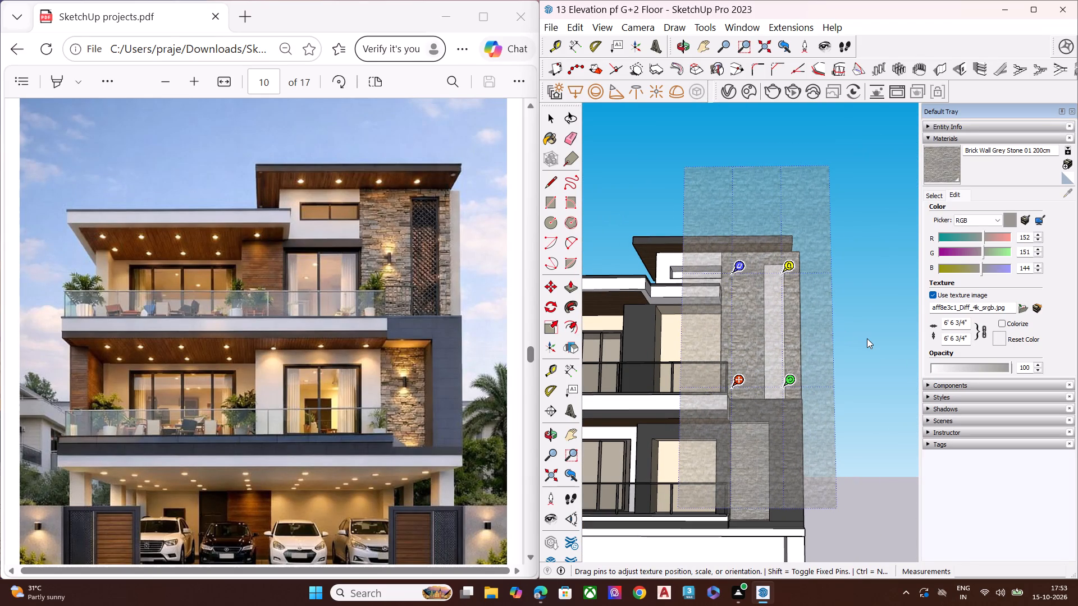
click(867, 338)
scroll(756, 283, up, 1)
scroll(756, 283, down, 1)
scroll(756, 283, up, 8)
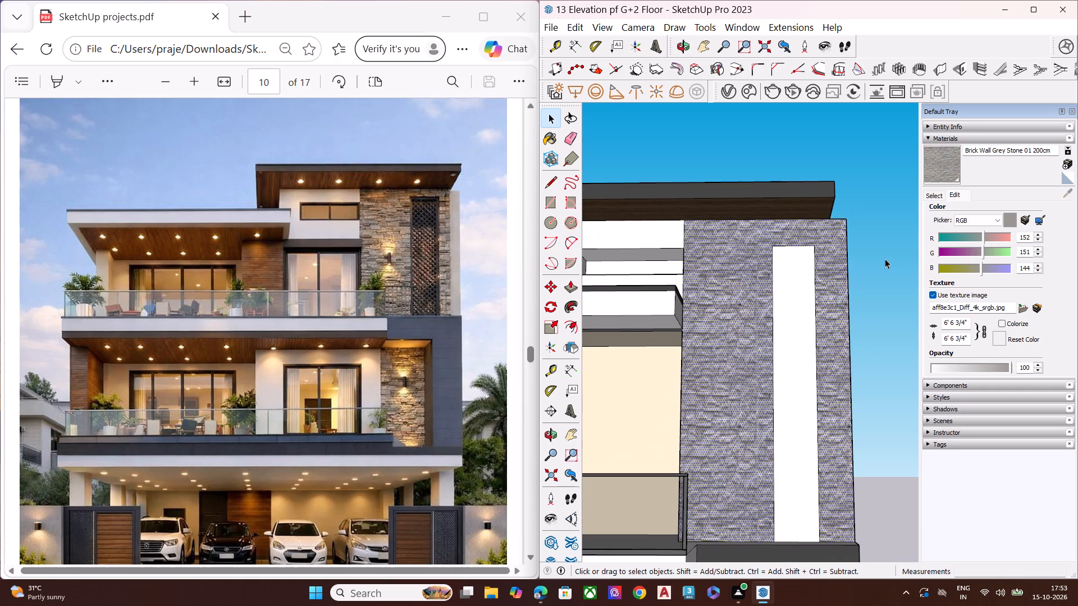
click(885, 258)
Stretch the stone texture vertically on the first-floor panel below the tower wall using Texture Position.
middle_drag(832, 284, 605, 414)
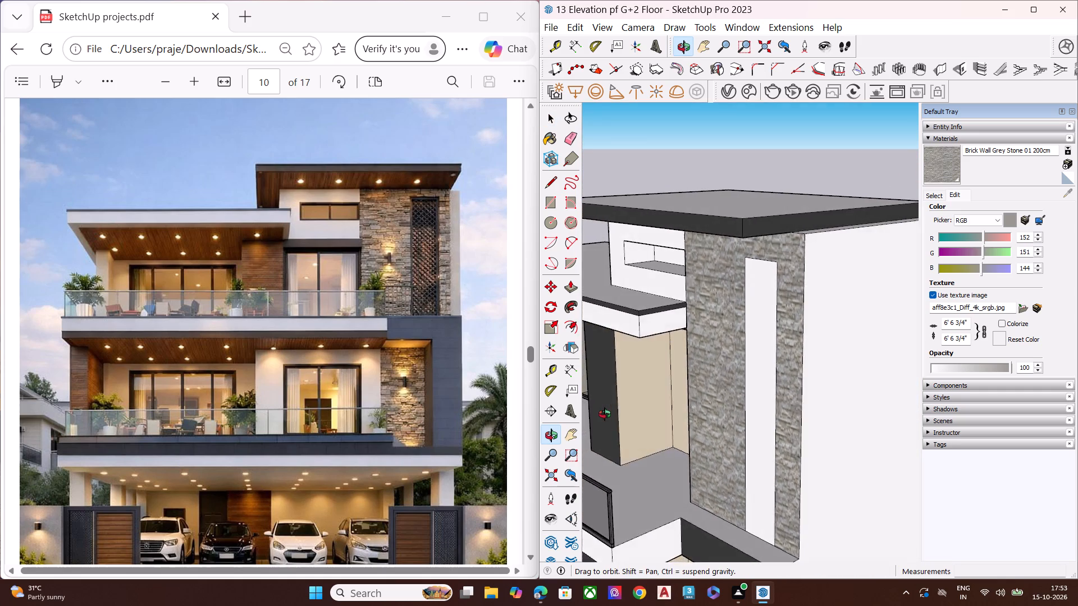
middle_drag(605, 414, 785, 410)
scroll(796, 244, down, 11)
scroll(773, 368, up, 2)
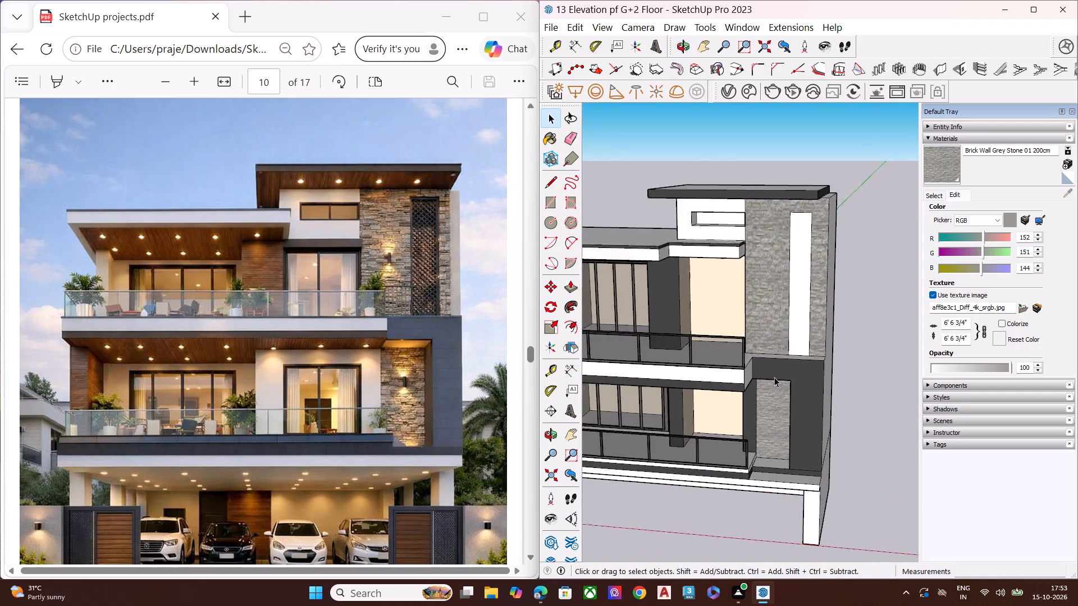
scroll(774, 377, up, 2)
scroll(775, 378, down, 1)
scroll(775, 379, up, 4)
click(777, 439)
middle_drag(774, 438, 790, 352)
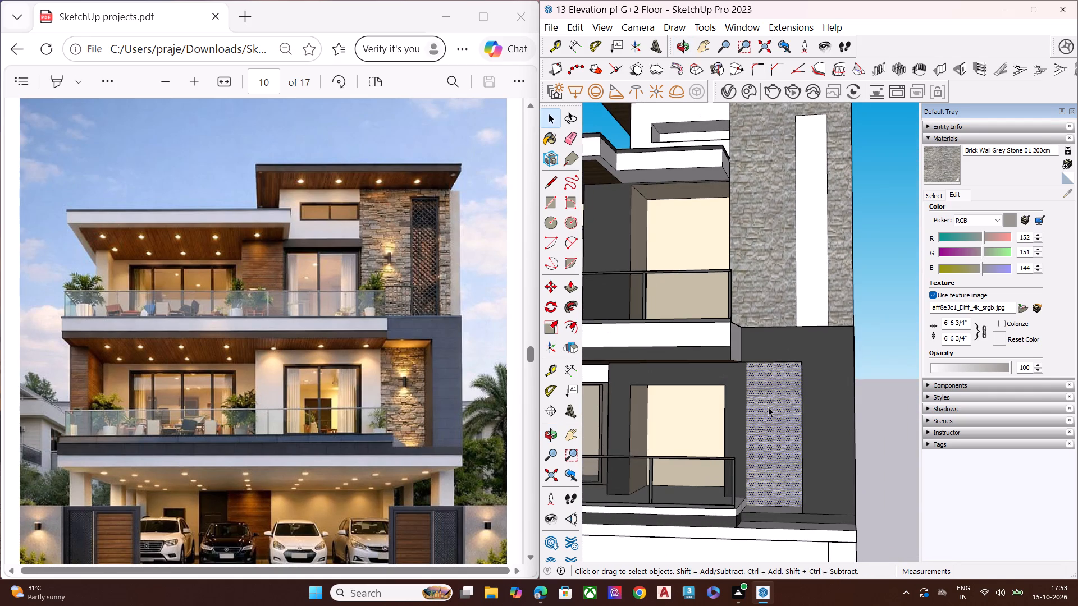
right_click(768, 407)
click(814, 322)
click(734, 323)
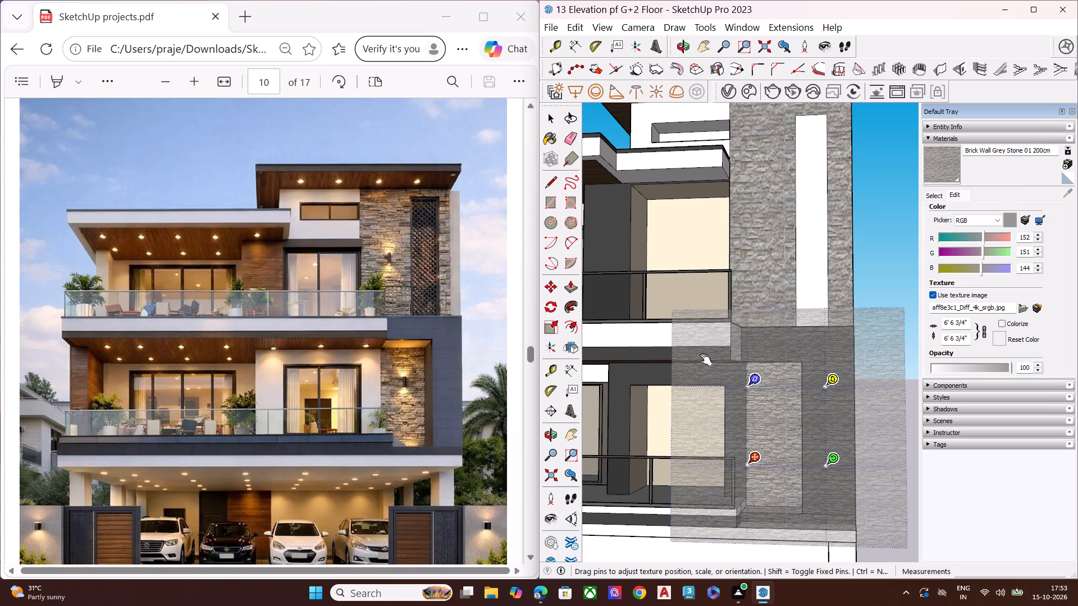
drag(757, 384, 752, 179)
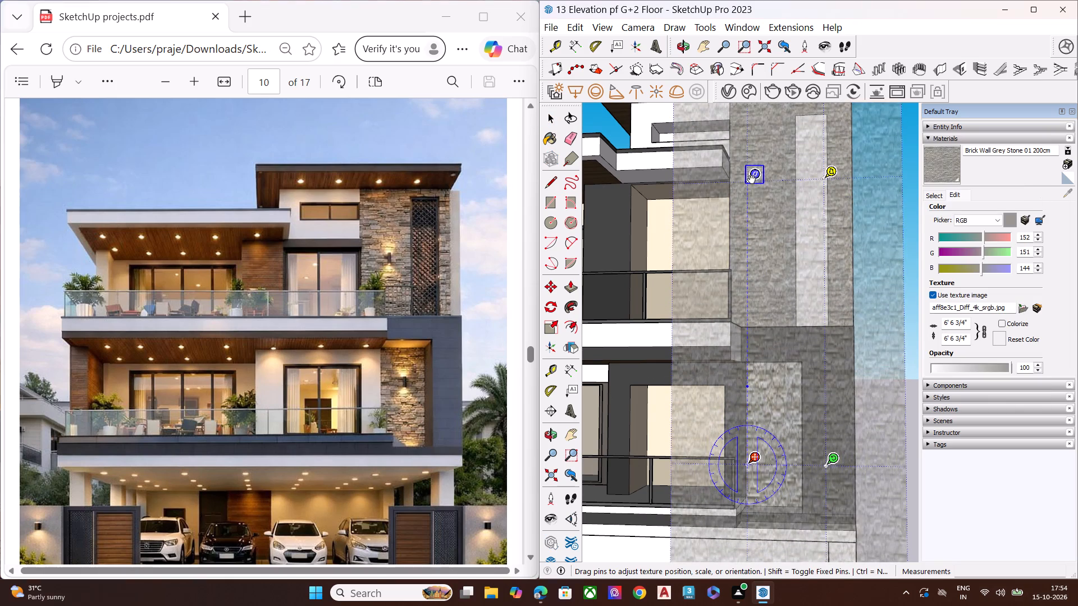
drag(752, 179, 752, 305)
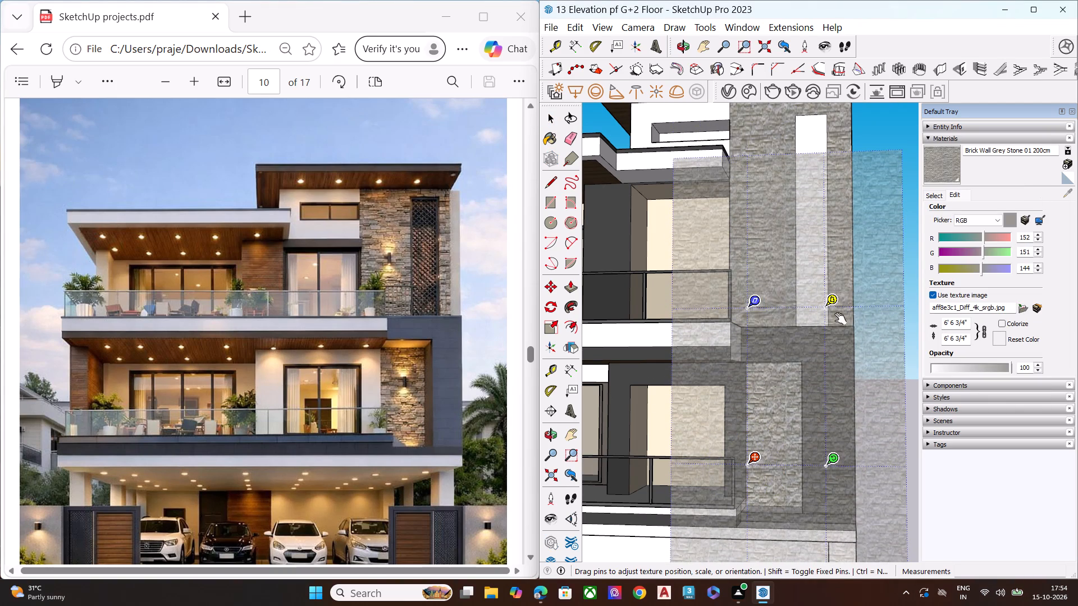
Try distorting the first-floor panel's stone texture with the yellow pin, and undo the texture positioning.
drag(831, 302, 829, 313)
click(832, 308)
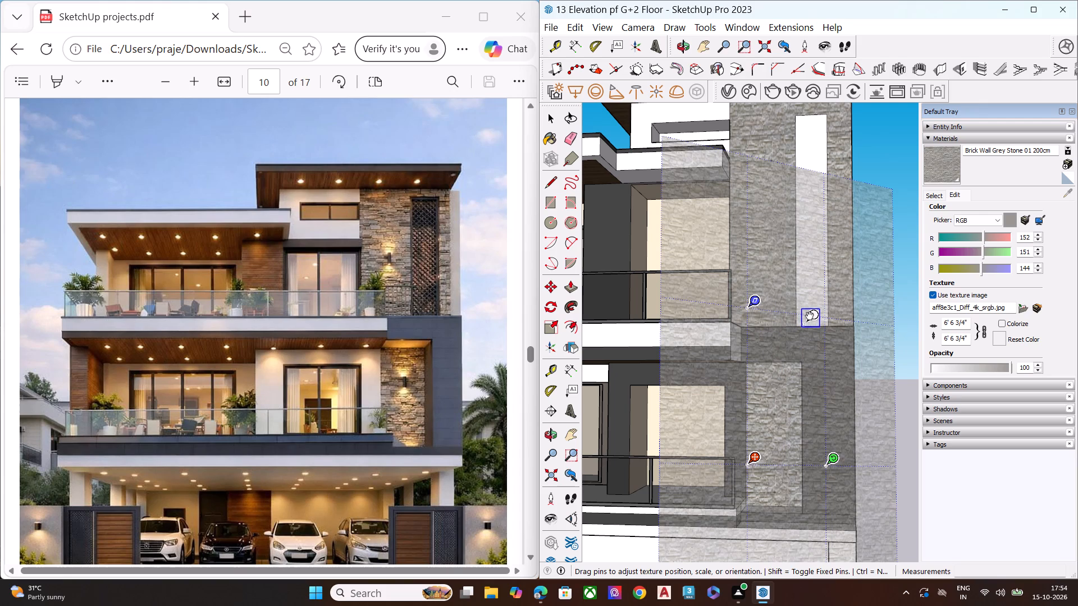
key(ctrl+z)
Stretch the stone texture vertically on the first-floor panel below the tower wall using Texture Position, and finish positioning it.
right_click(775, 414)
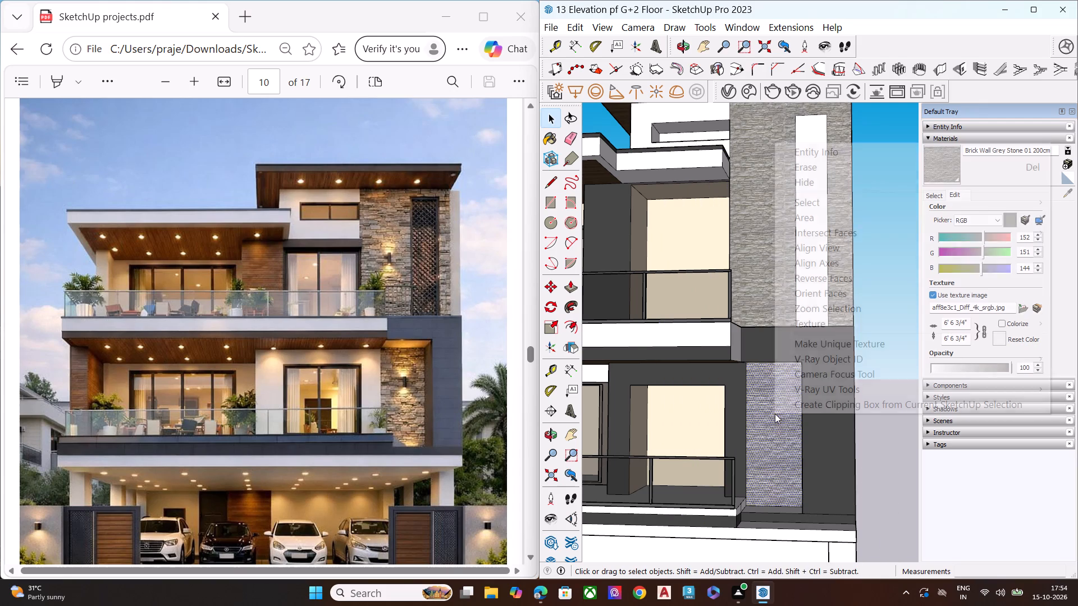
click(809, 322)
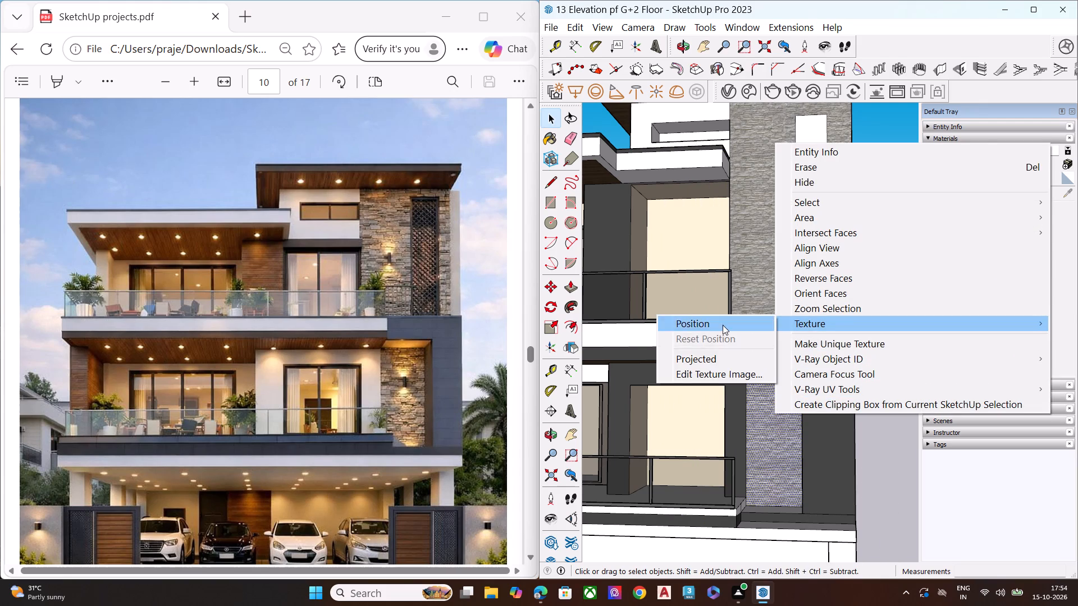
click(723, 325)
drag(752, 377, 750, 315)
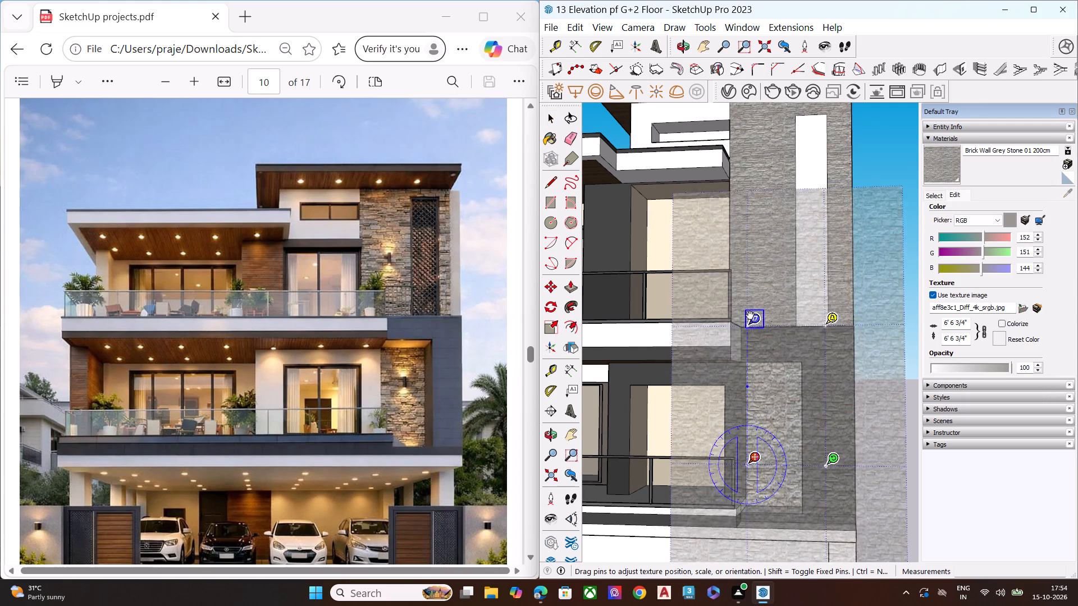
drag(750, 315, 746, 318)
click(756, 460)
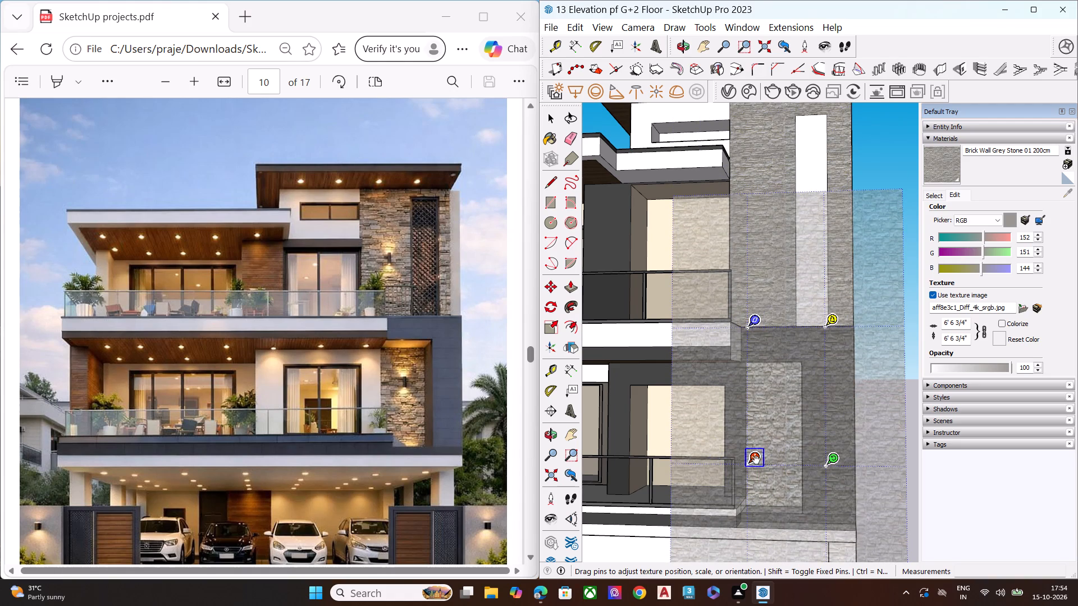
scroll(801, 353, down, 7)
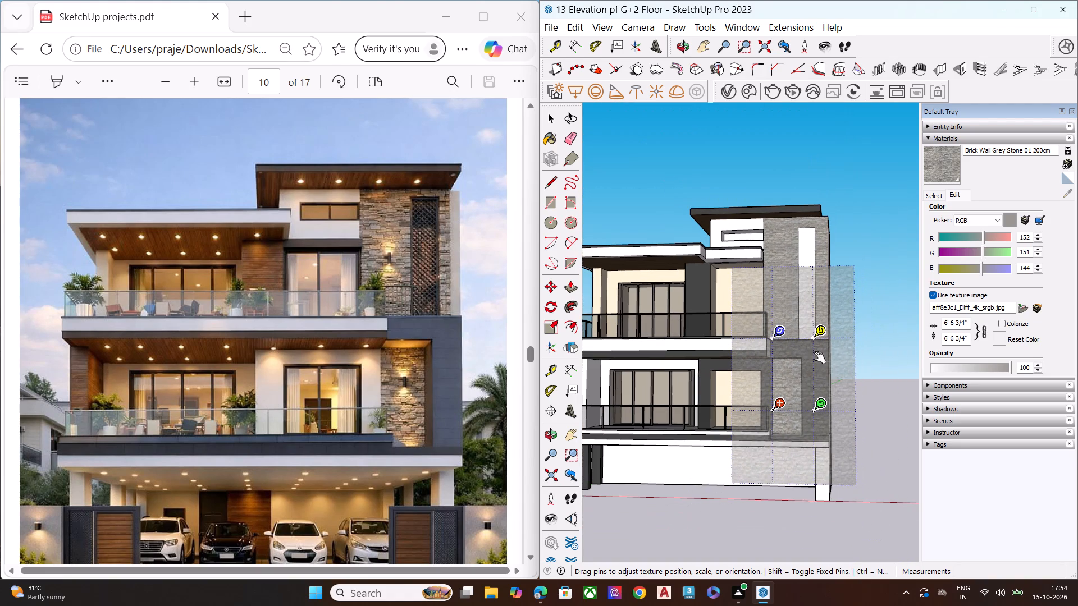
click(890, 347)
click(866, 382)
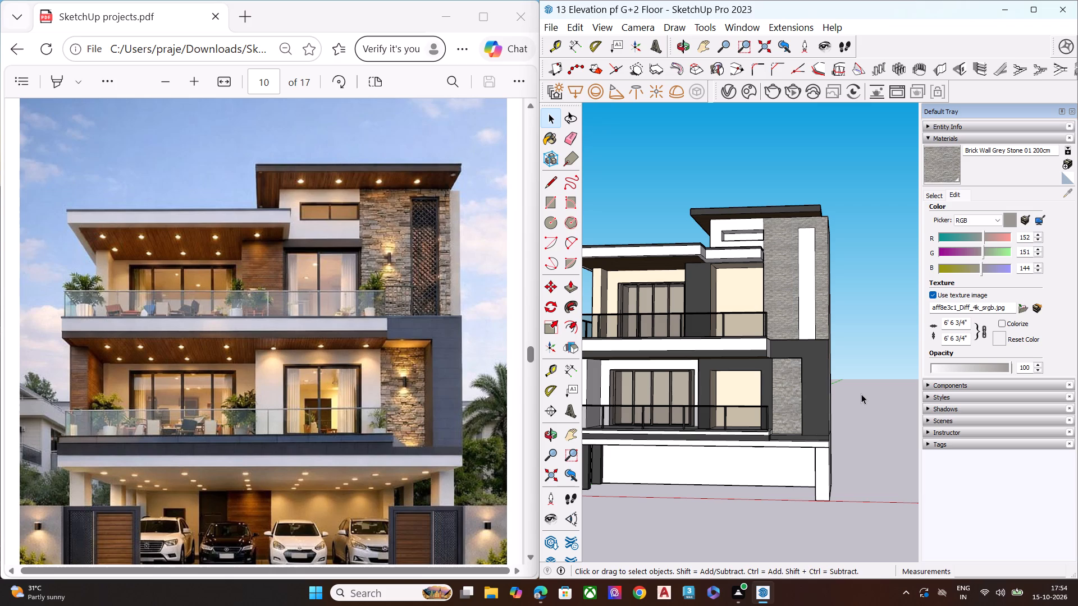
scroll(801, 382, up, 3)
click(867, 357)
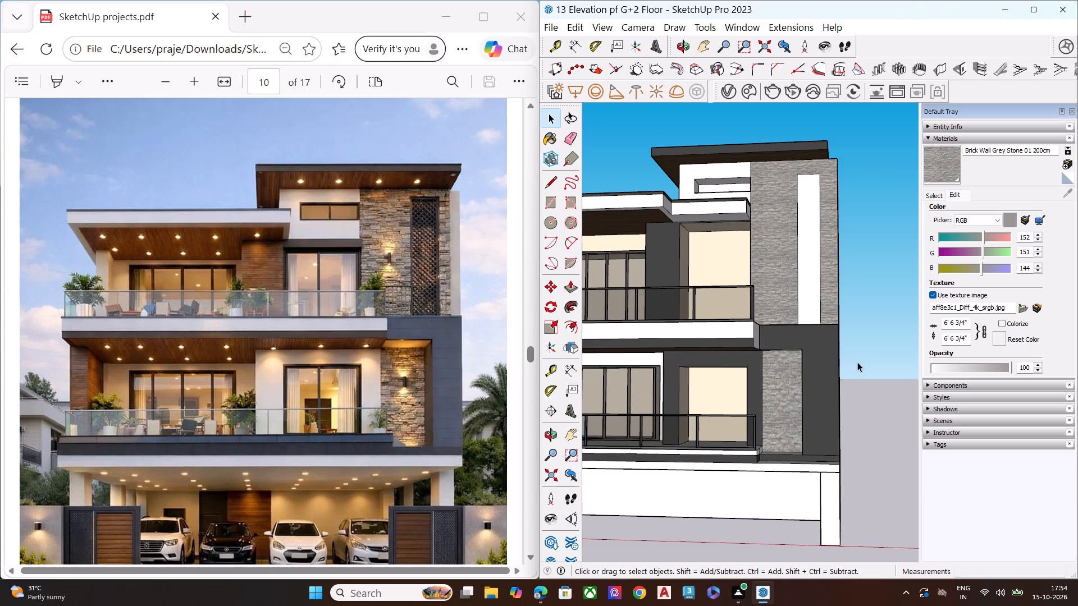
scroll(847, 367, up, 1)
middle_drag(843, 372, 909, 401)
scroll(812, 348, down, 2)
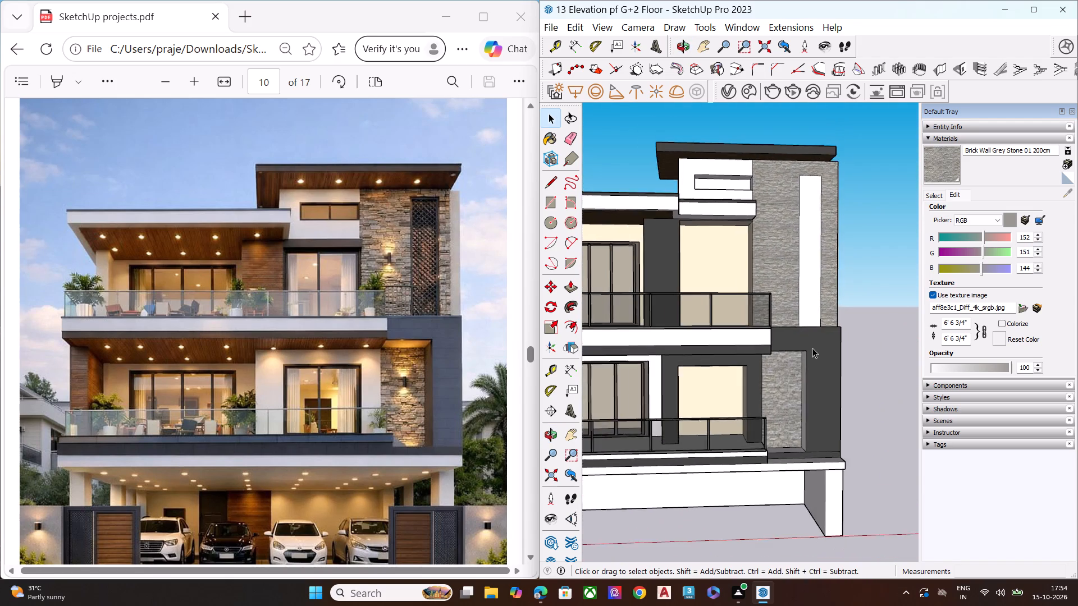
scroll(812, 348, down, 3)
Open the Chaos Cosmos browser from the V-Ray Asset Editor and search it for "grill".
click(727, 101)
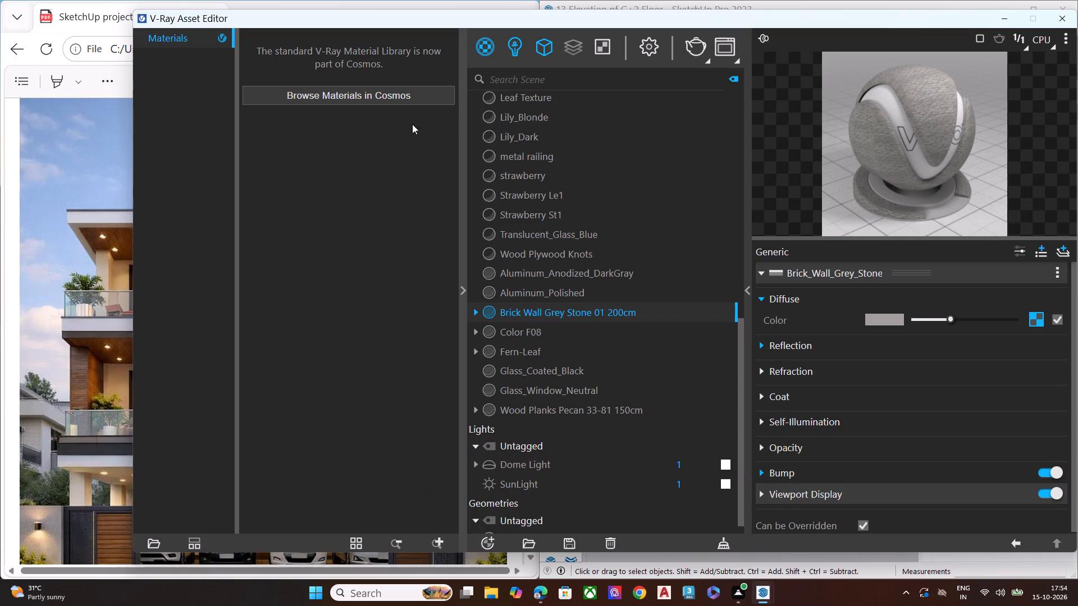
click(392, 93)
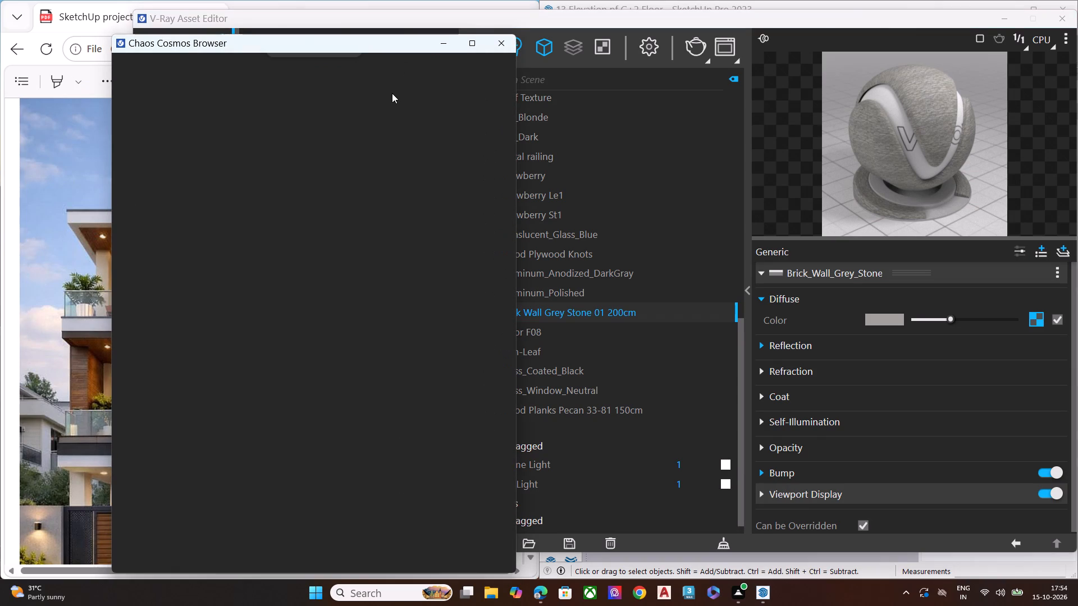
click(499, 37)
click(372, 97)
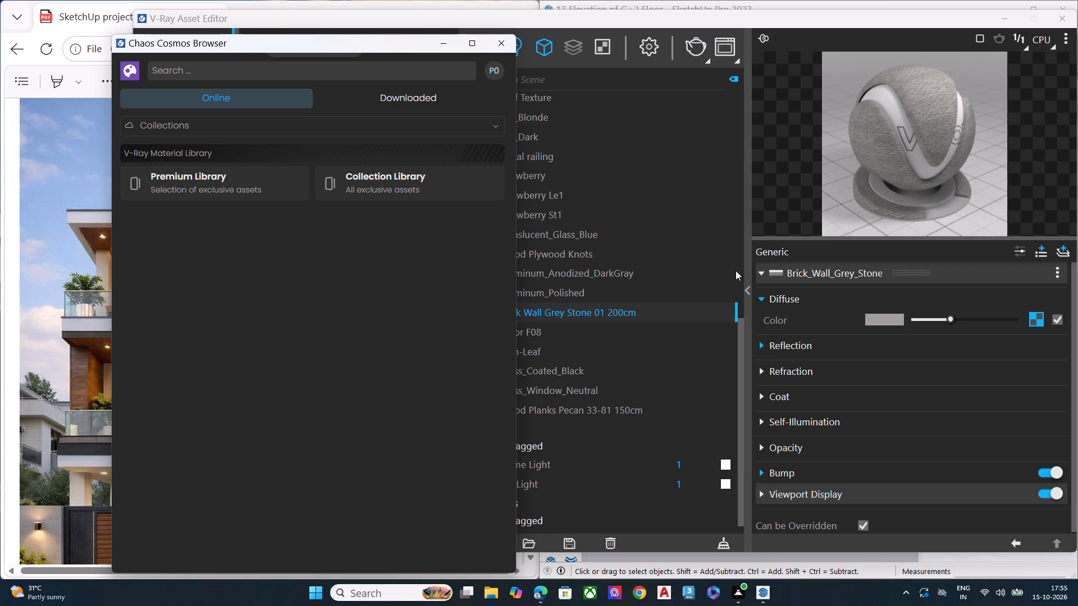
drag(908, 21, 588, 501)
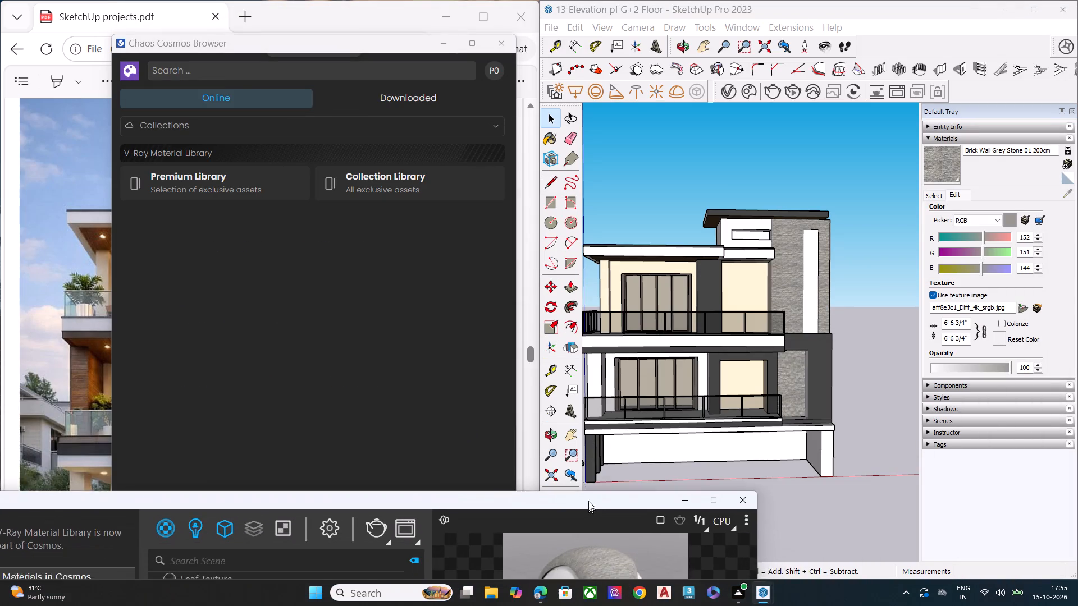
drag(588, 501, 828, 74)
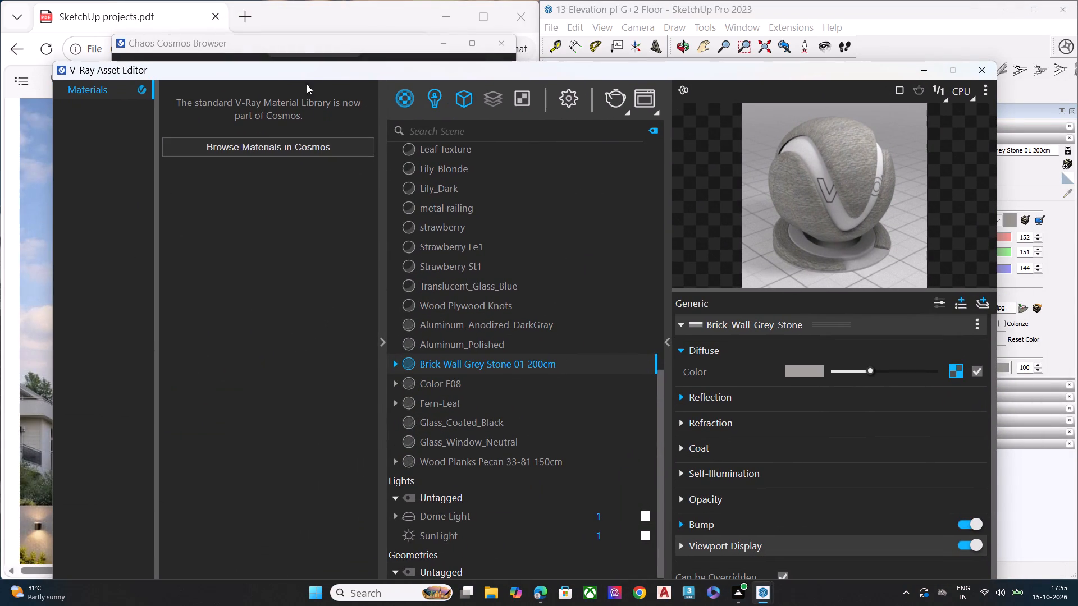
click(331, 41)
click(282, 77)
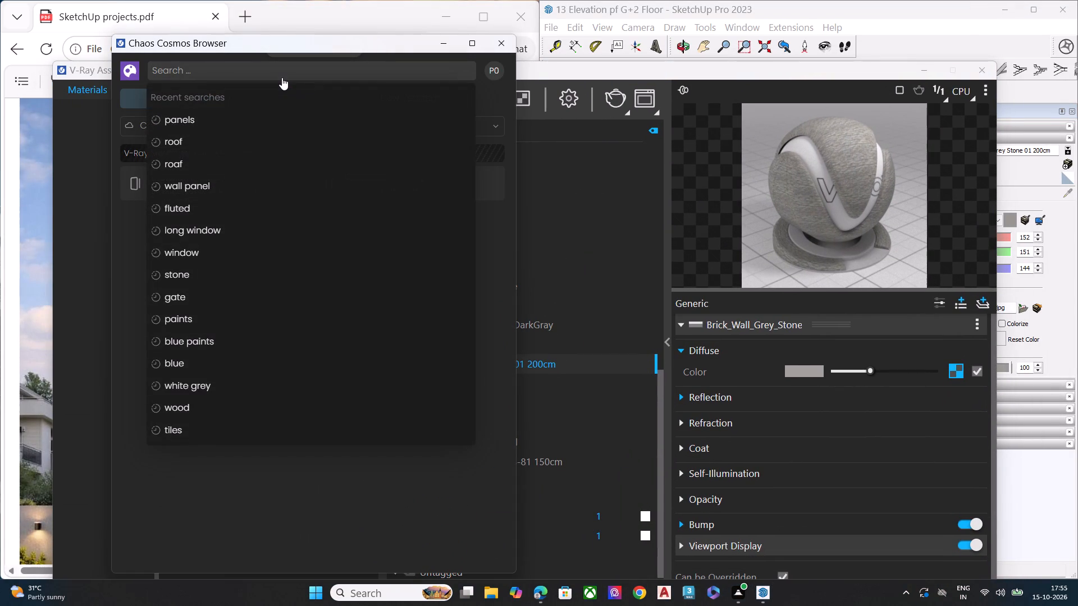
text(grill)
key(Return)
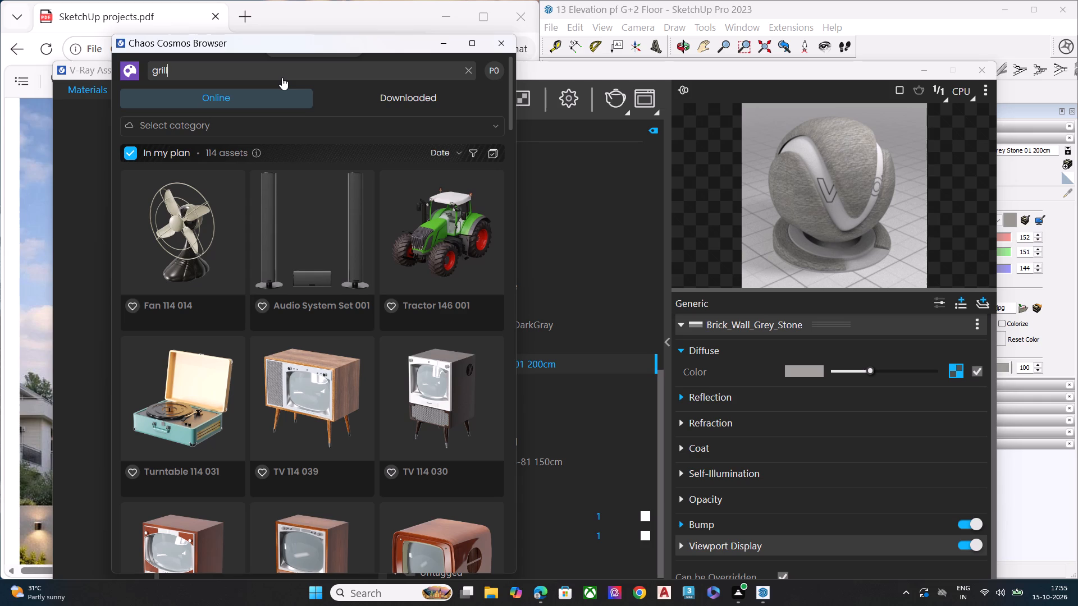
Look through the Cosmos grill assets for a facade screen, then close the Cosmos browser and the V-Ray Asset Editor.
scroll(250, 343, down, 1)
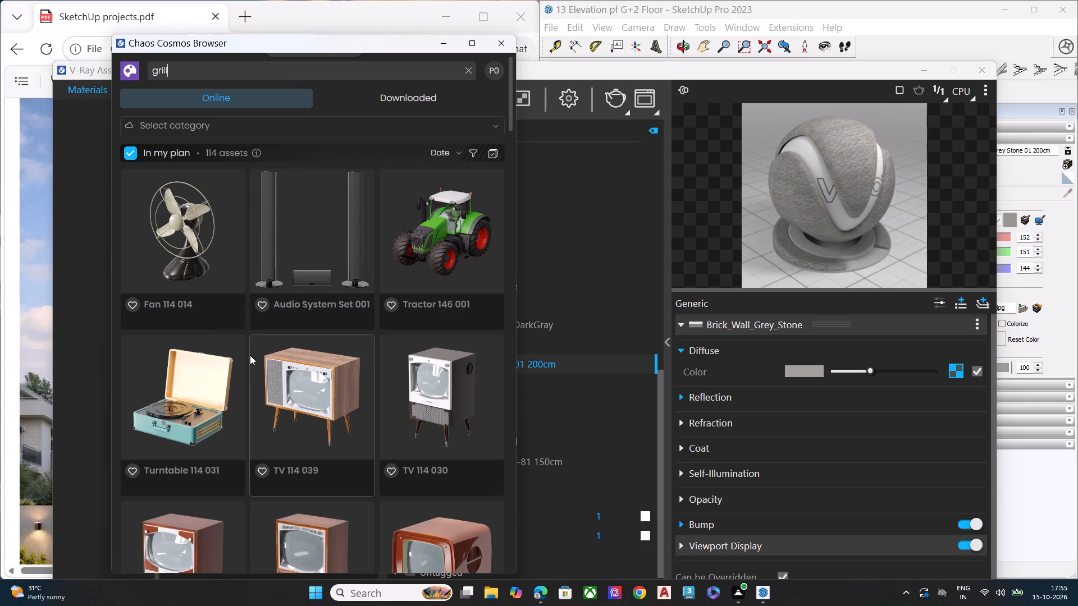
scroll(250, 355, down, 5)
scroll(313, 367, down, 2)
scroll(310, 370, up, 1)
scroll(310, 371, down, 5)
scroll(305, 382, up, 2)
scroll(305, 382, down, 1)
scroll(305, 382, up, 5)
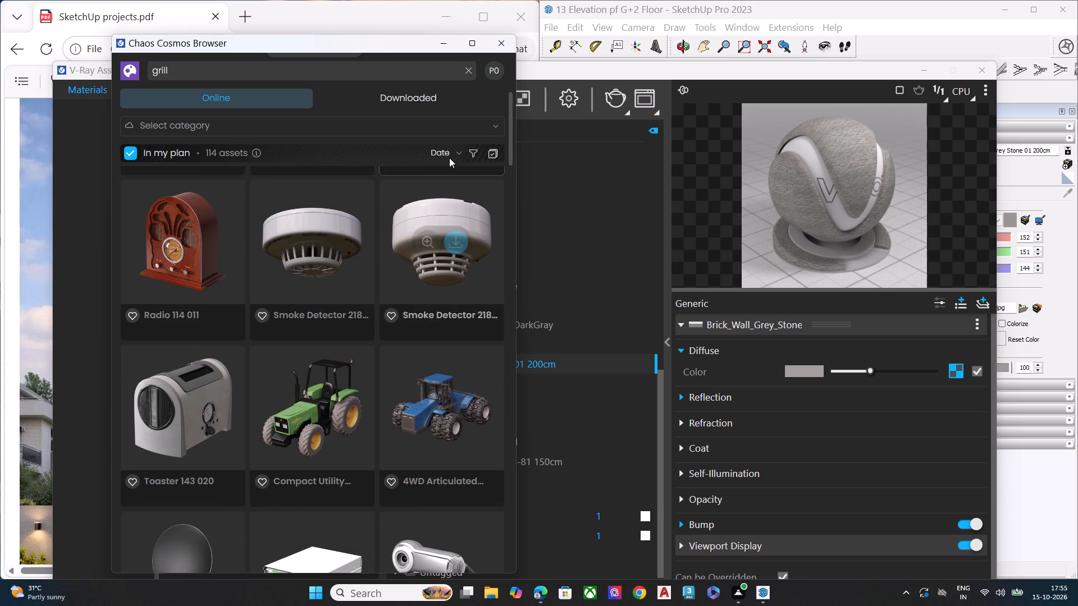
click(507, 52)
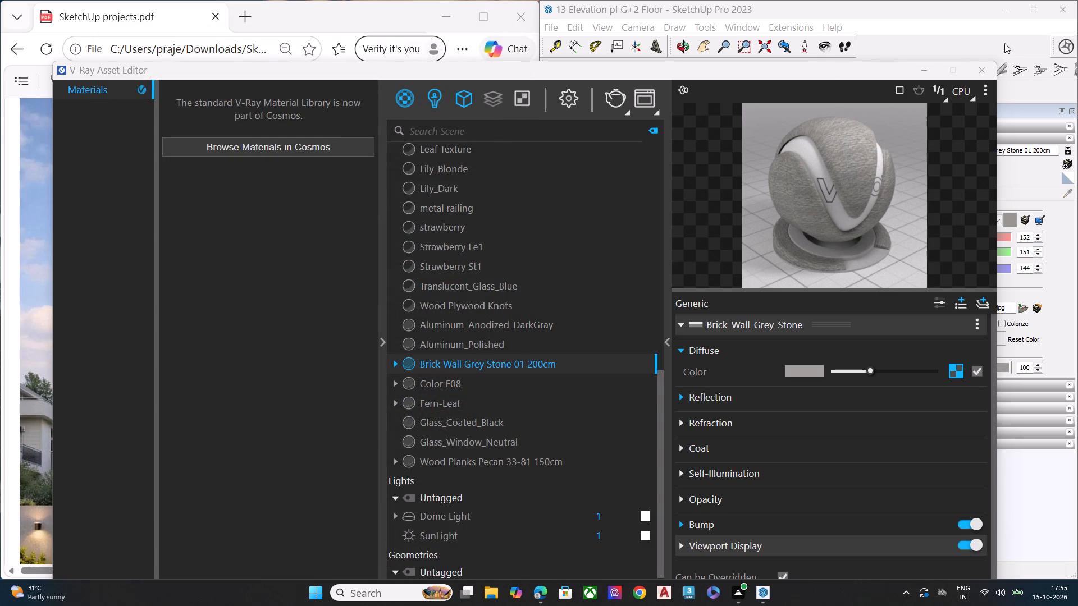
click(985, 74)
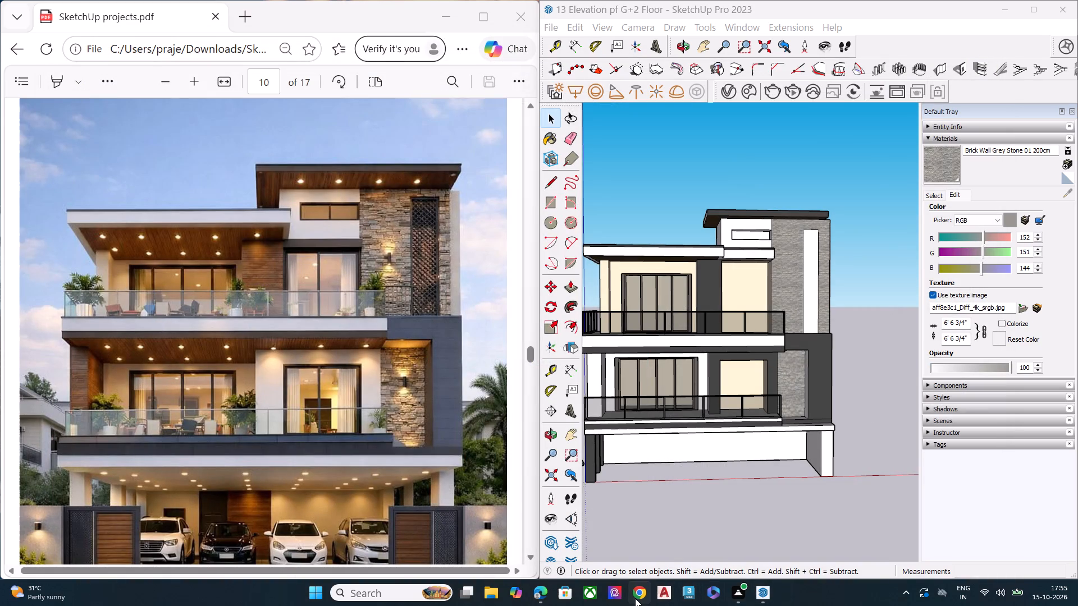
Switch to Chrome, open the 3D Warehouse website from a Google search, and shrink the window so the SketchUp model stays in view.
click(635, 598)
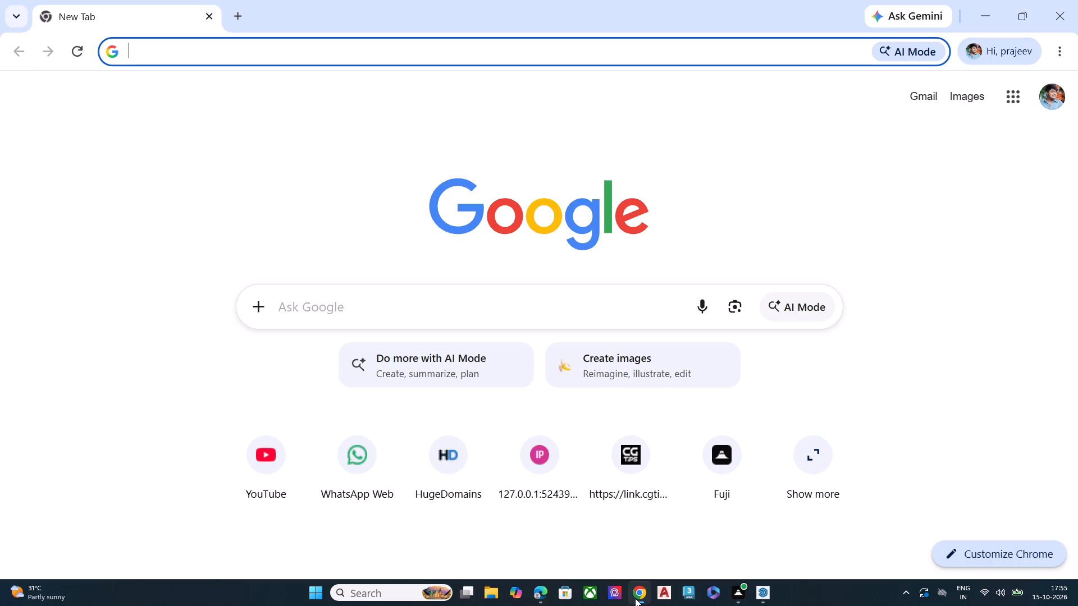
click(447, 307)
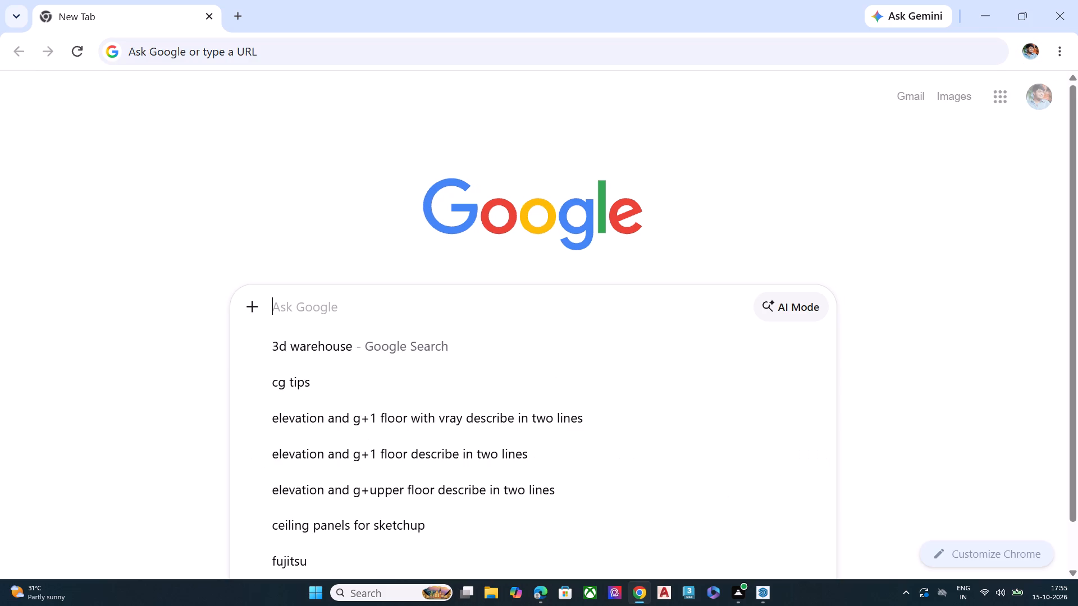
click(401, 345)
click(986, 13)
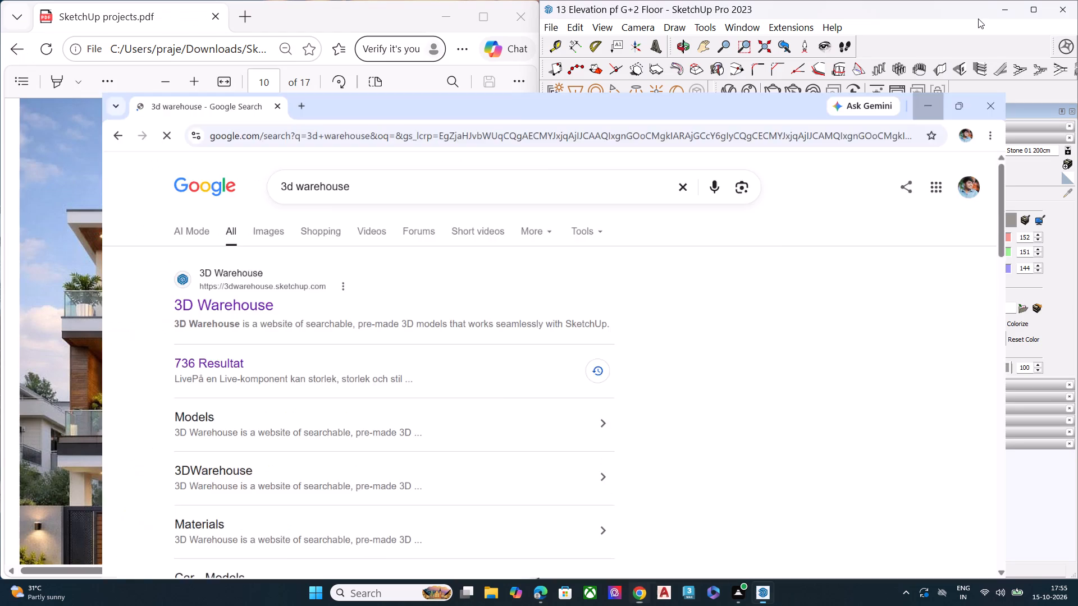
click(638, 599)
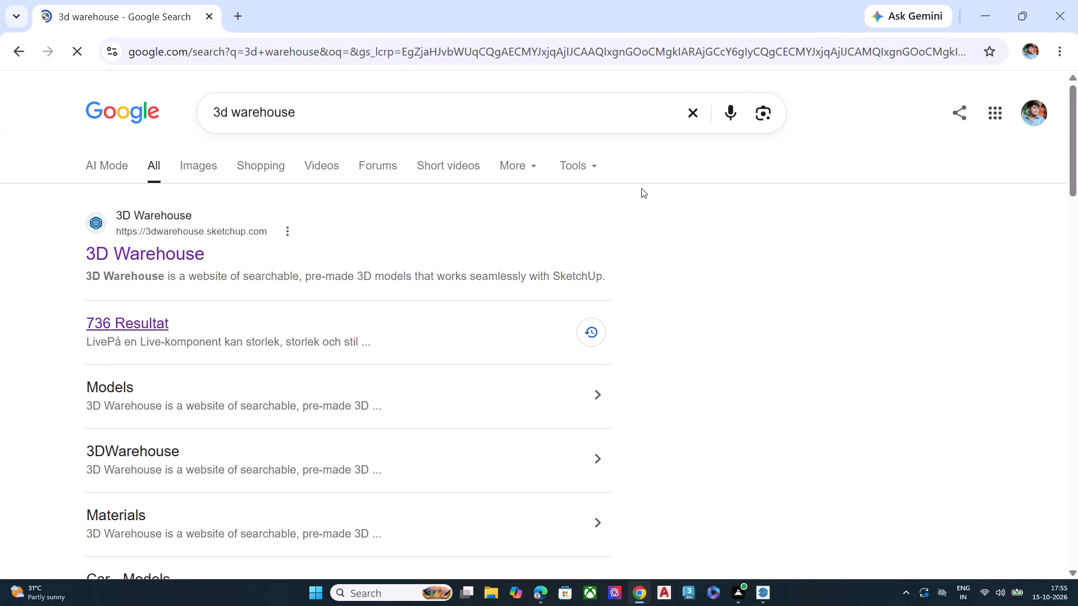
click(1017, 14)
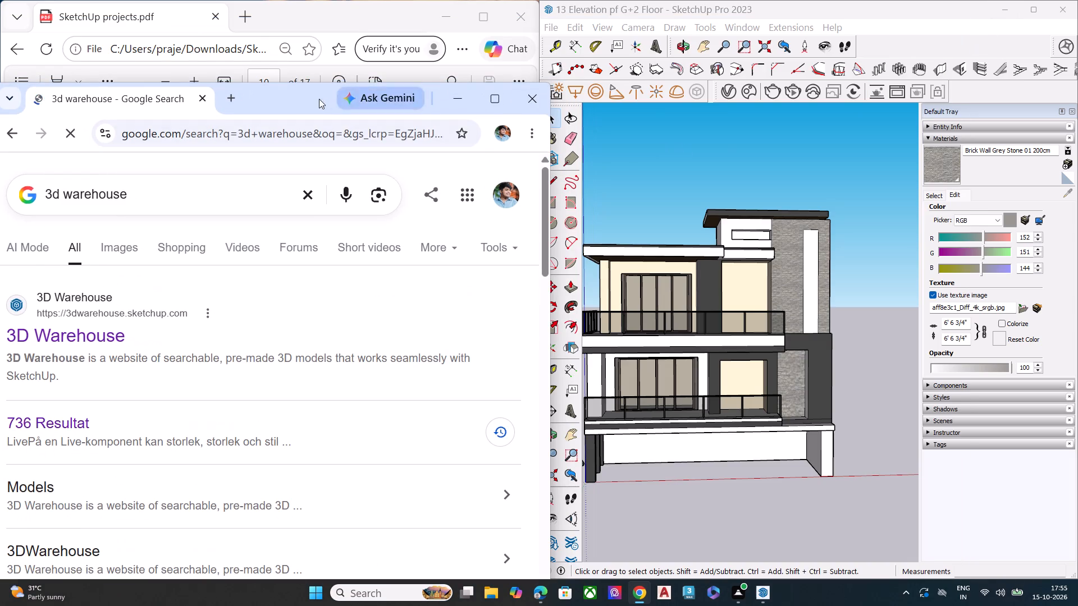
drag(319, 99, 360, 8)
drag(344, 24, 316, 38)
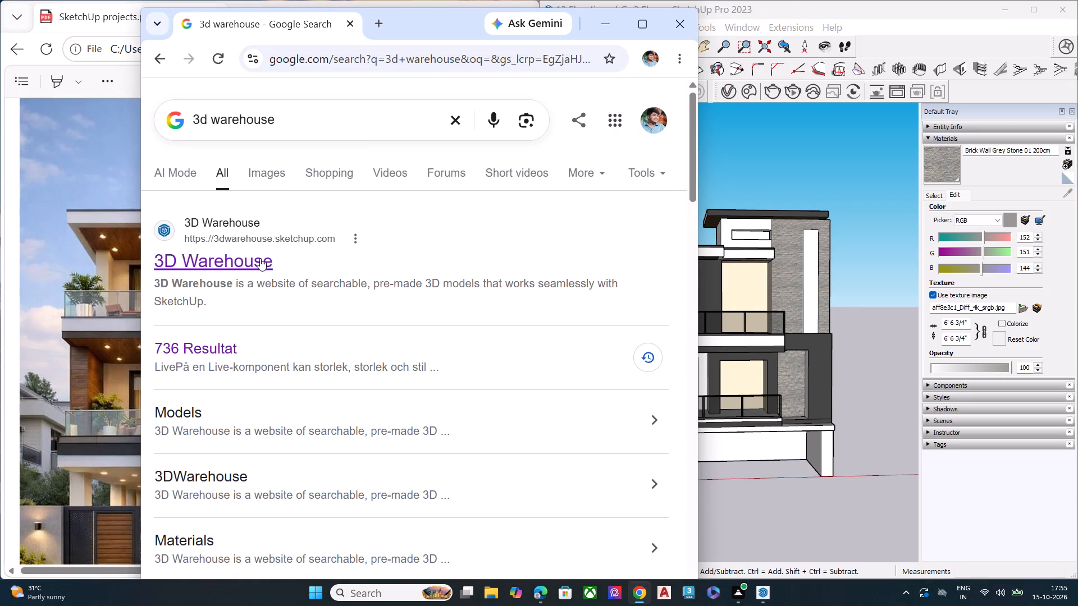
click(260, 258)
drag(435, 26, 344, 47)
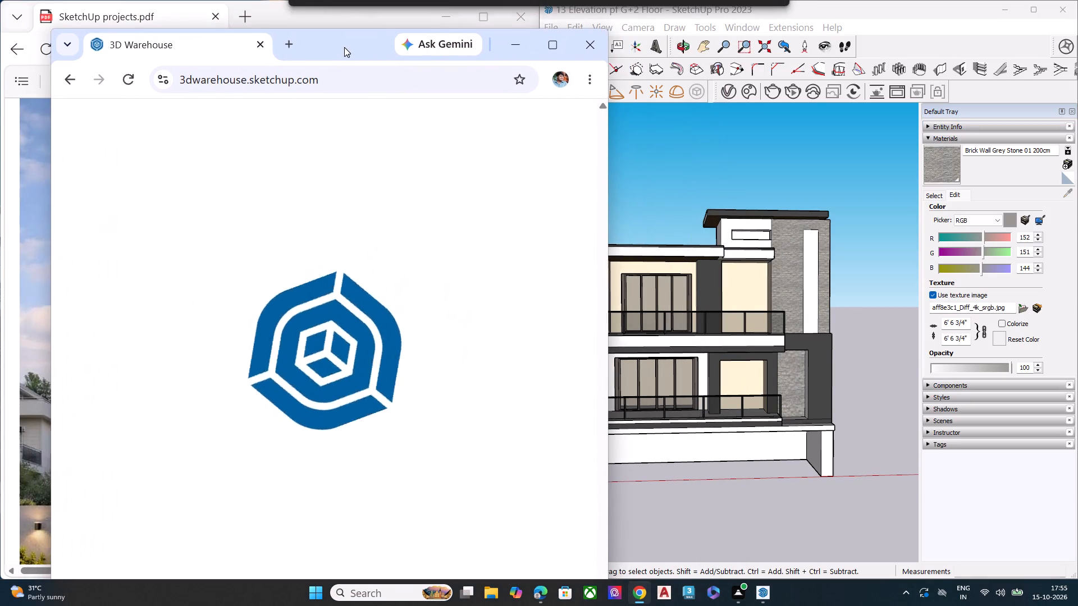
drag(344, 47, 368, 40)
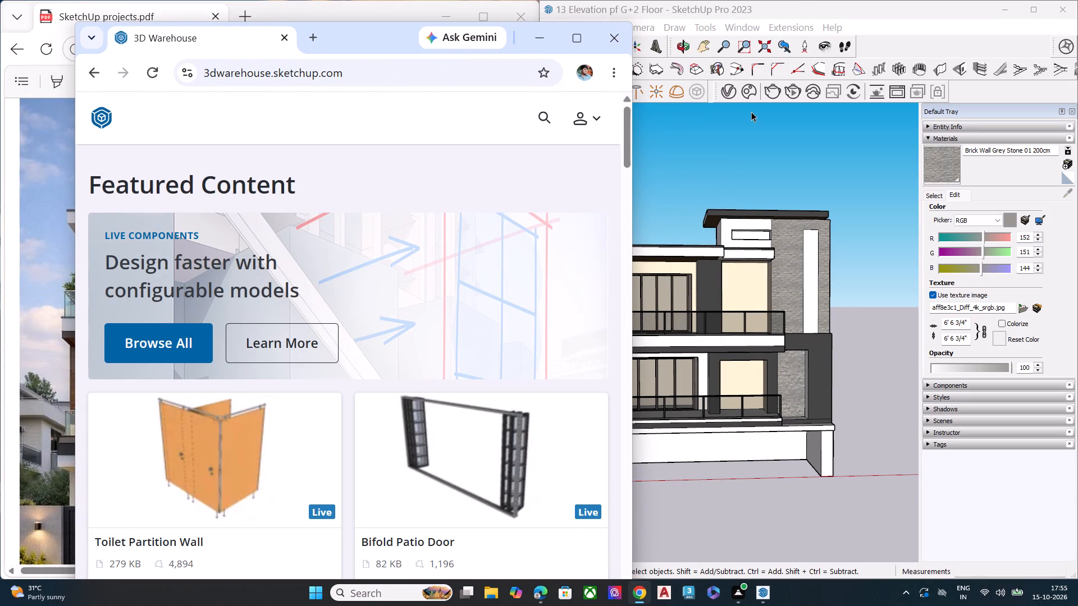
Search 3D Warehouse for "raffters".
scroll(472, 389, down, 5)
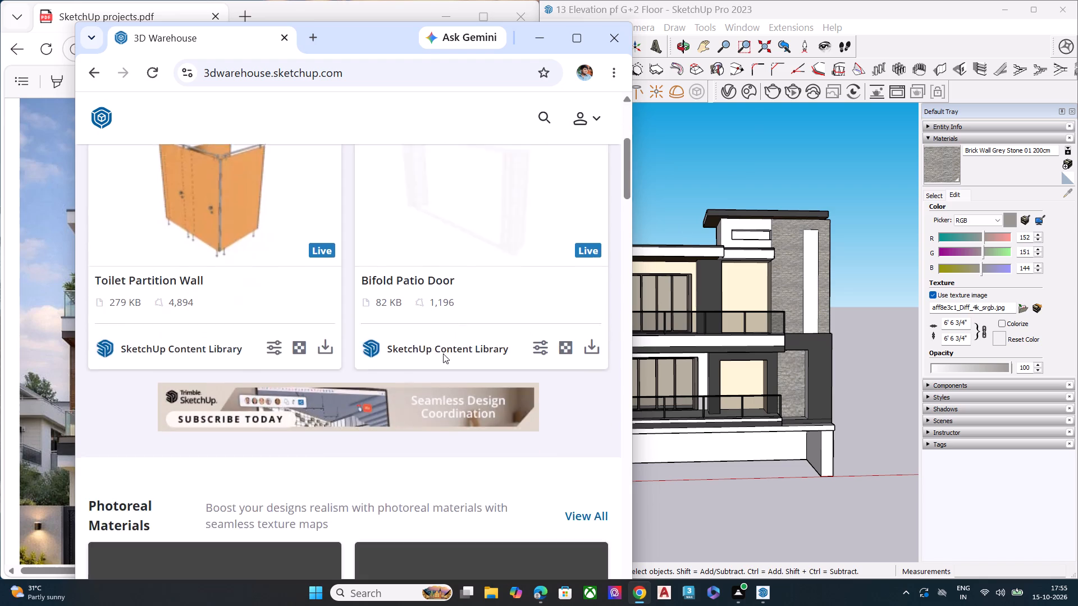
scroll(396, 157, up, 2)
scroll(395, 154, down, 1)
scroll(395, 153, up, 1)
scroll(394, 151, down, 1)
scroll(394, 150, up, 4)
click(543, 118)
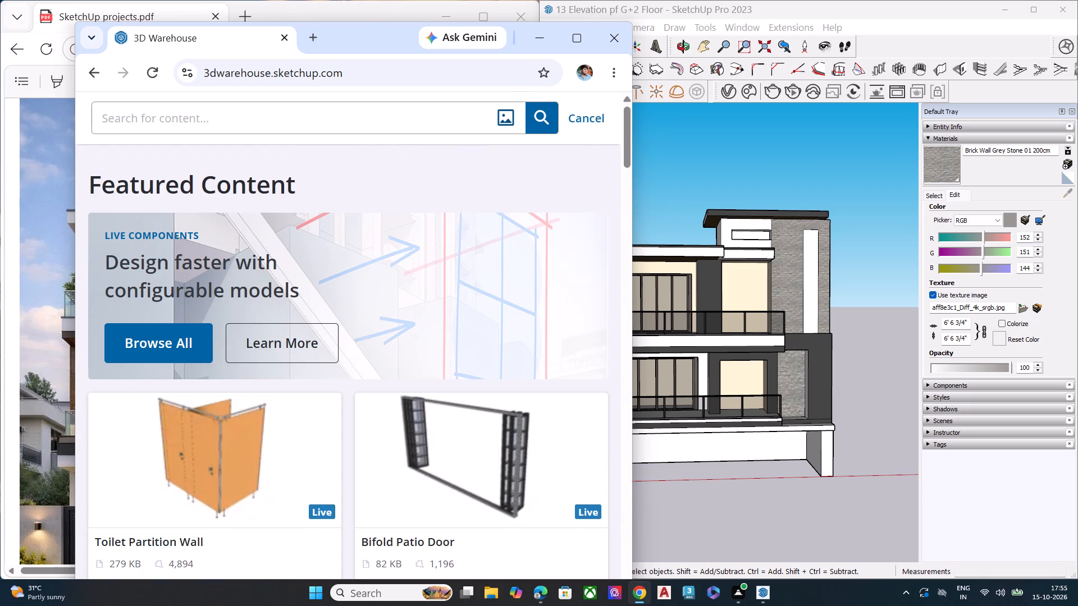
click(462, 115)
text(raff)
text(ters)
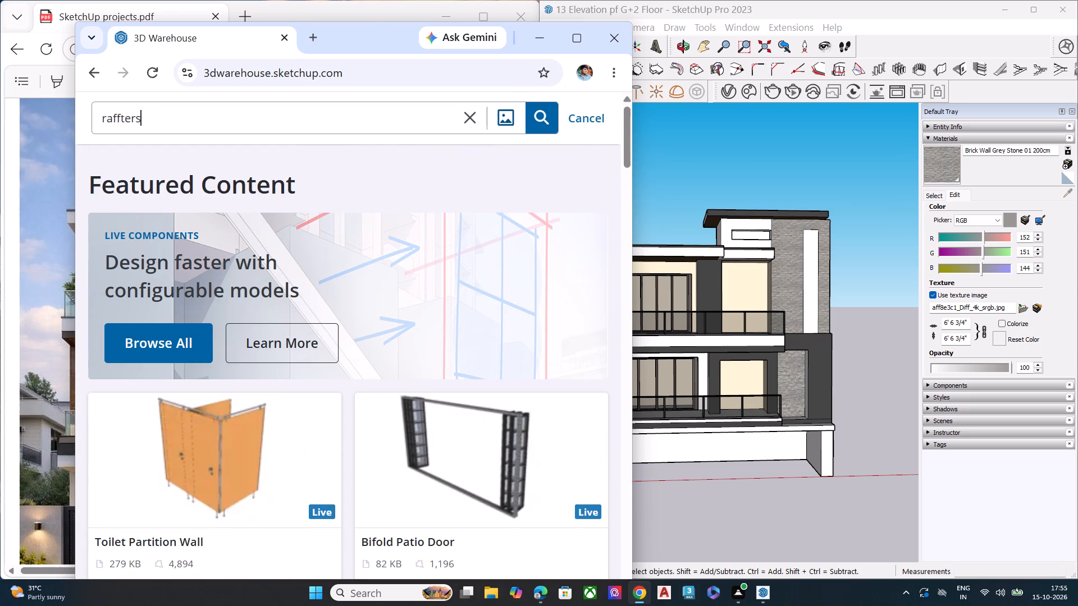
key(Return)
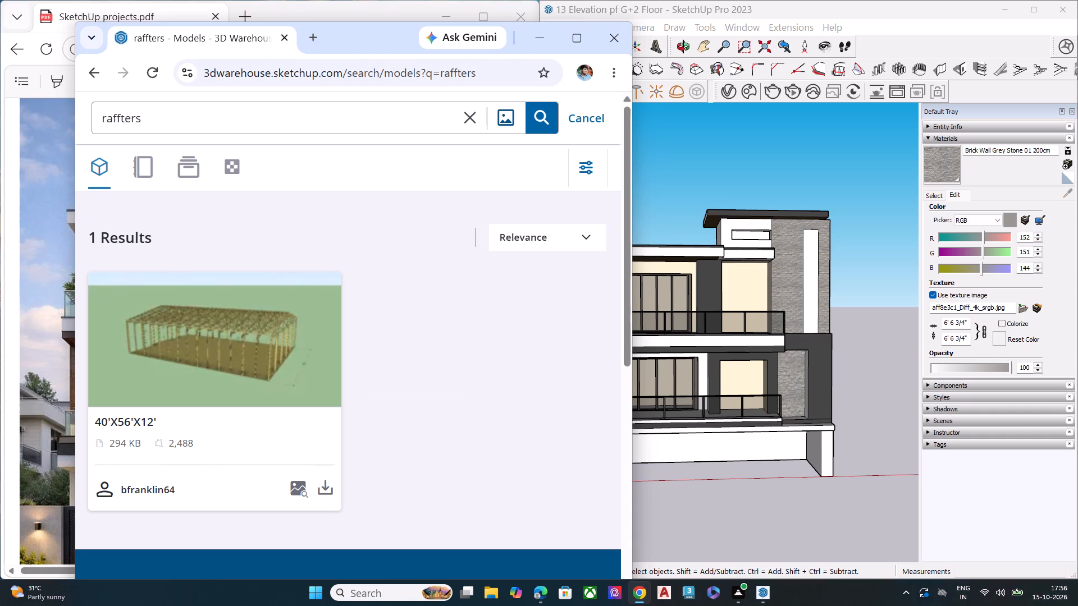
Search 3D Warehouse for "moudles" instead, look over the models, and clear the search.
click(465, 116)
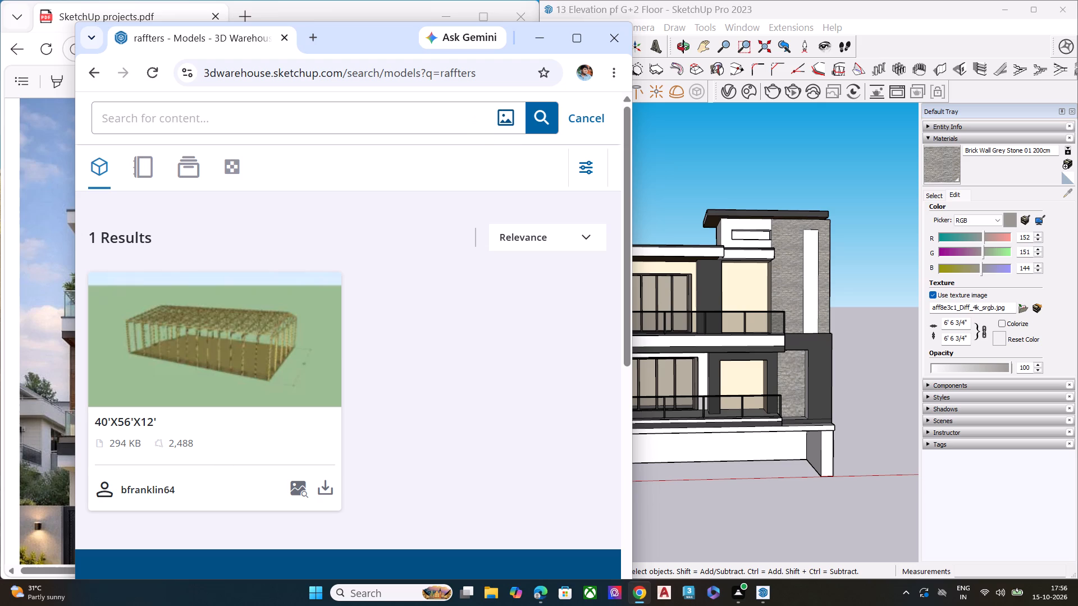
text(moudles)
key(Return)
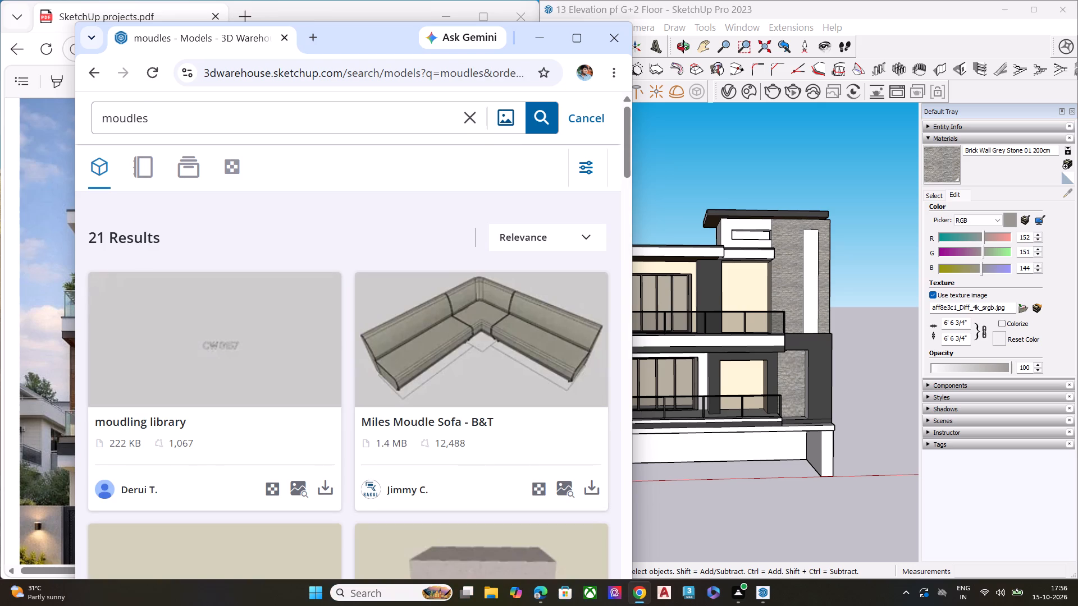
scroll(583, 290, down, 3)
scroll(460, 402, up, 3)
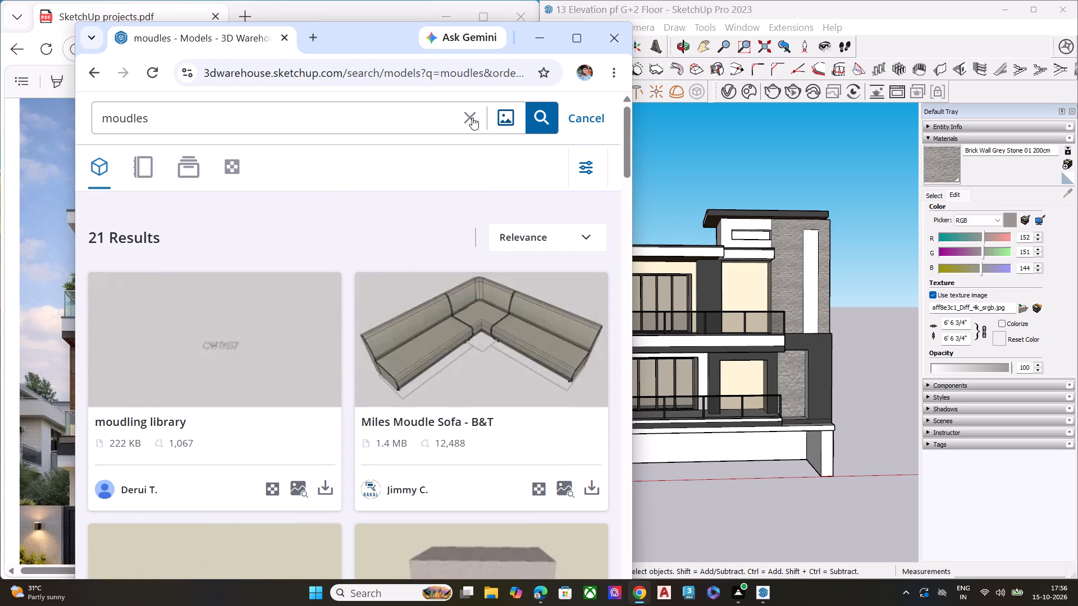
click(472, 117)
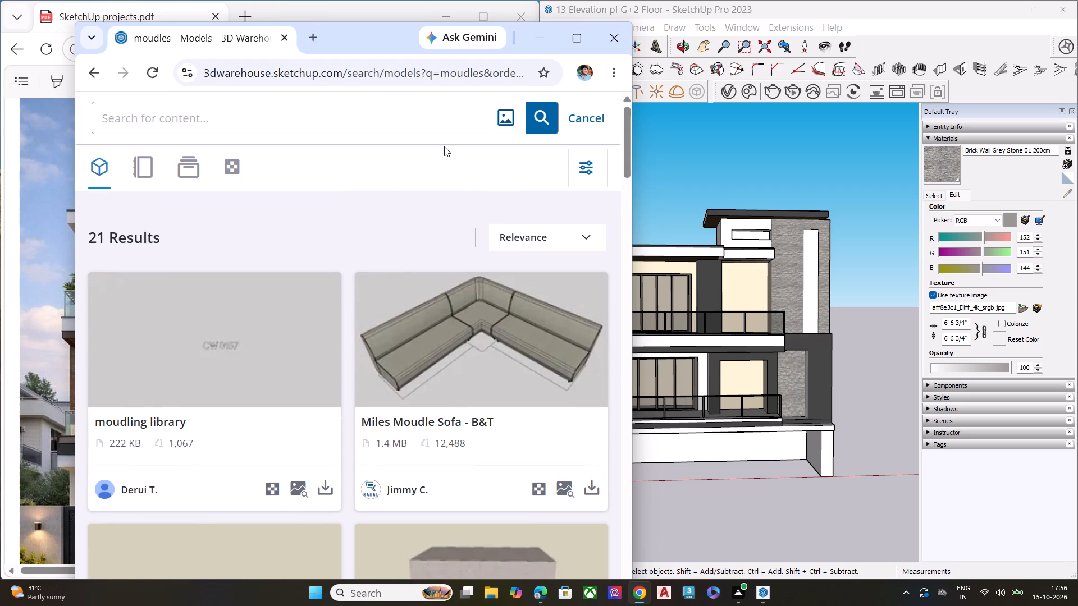
Search 3D Warehouse for "elevation bricks" and look through the models for a screen suited to the tower.
text(elev)
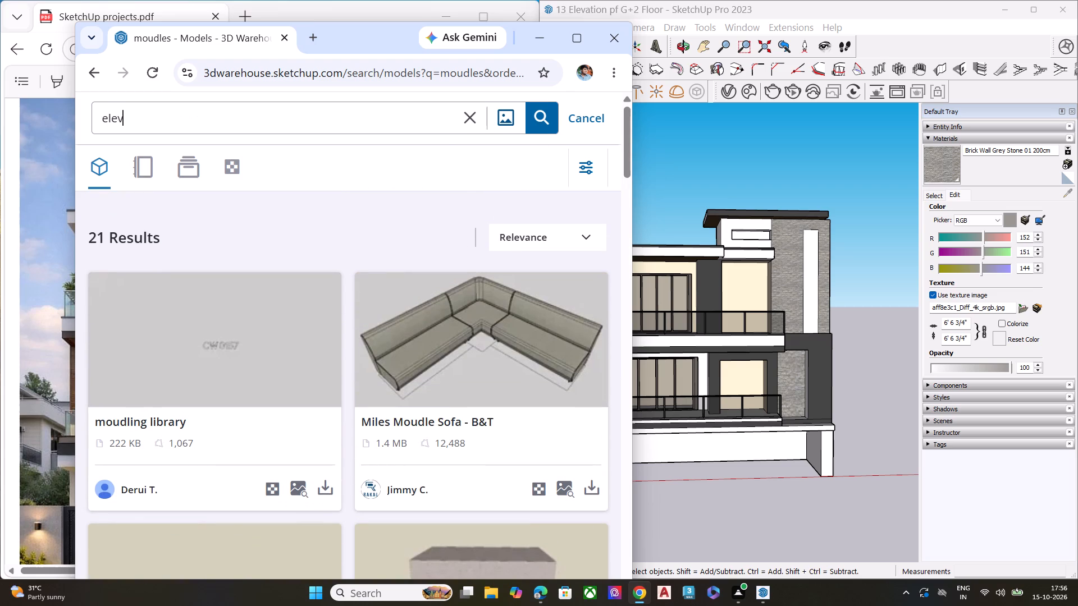
text(ation bricks)
key(Return)
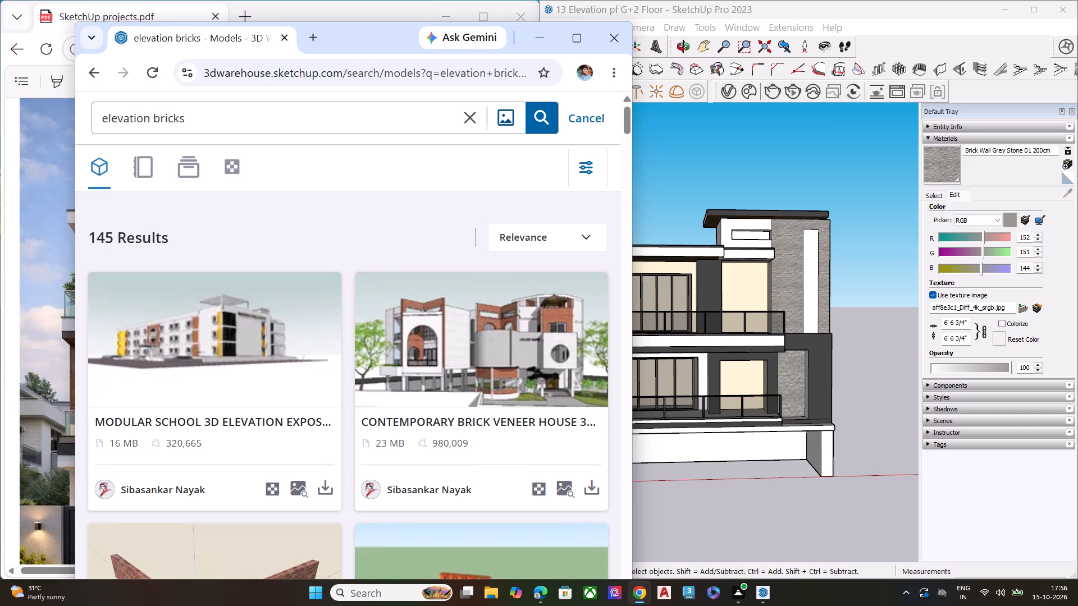
scroll(427, 211, down, 4)
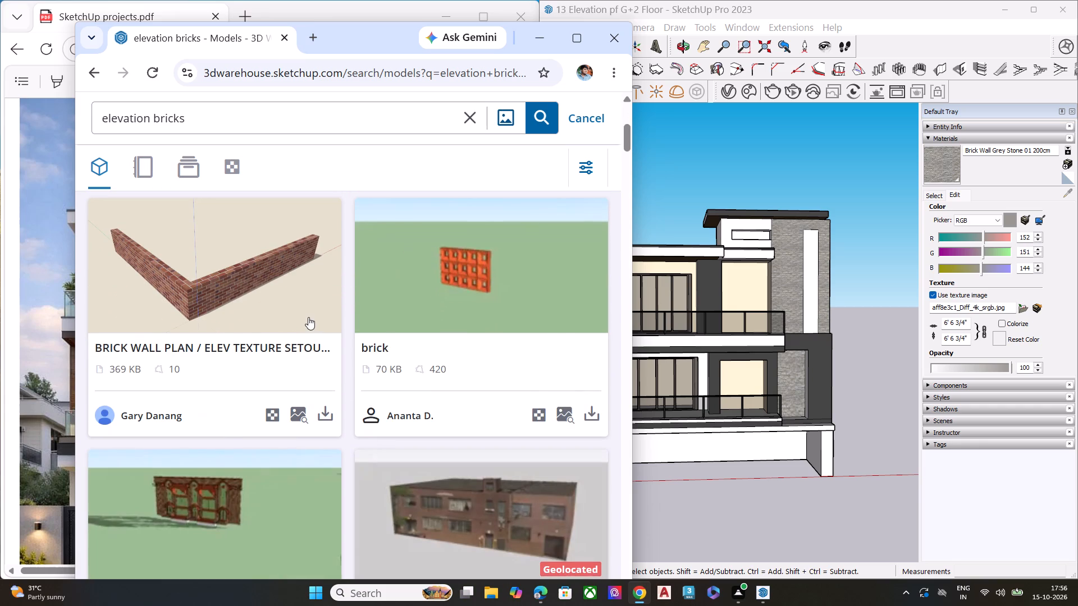
scroll(400, 411, down, 6)
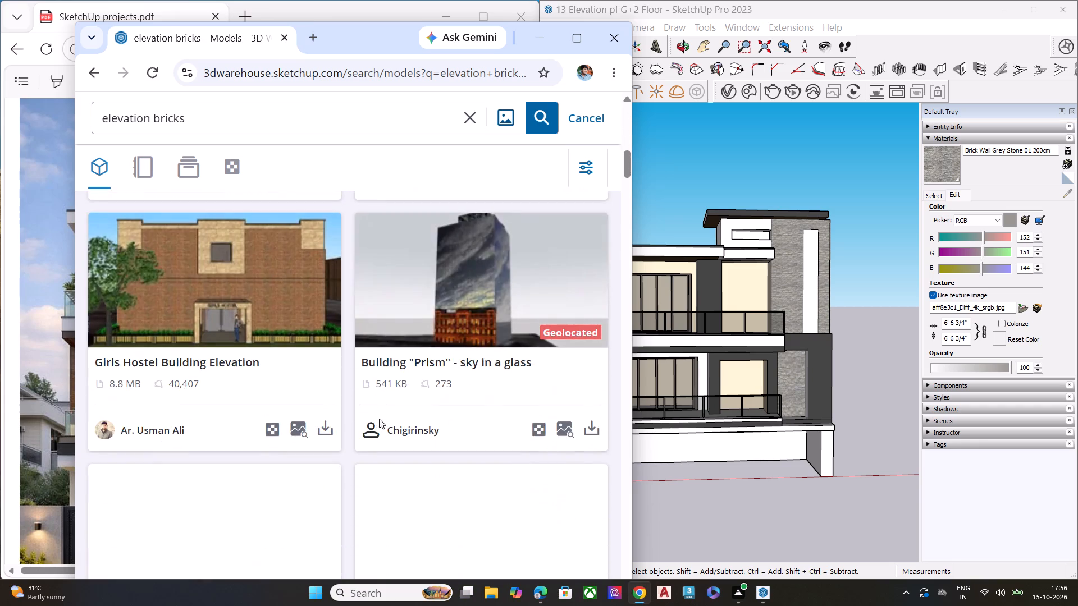
scroll(379, 419, down, 10)
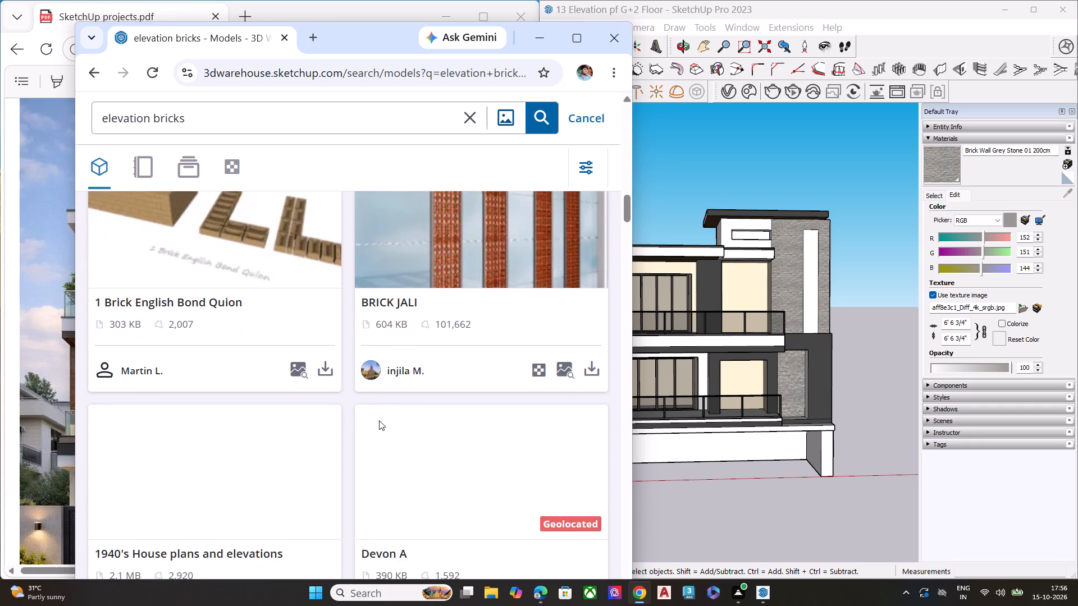
scroll(379, 420, up, 1)
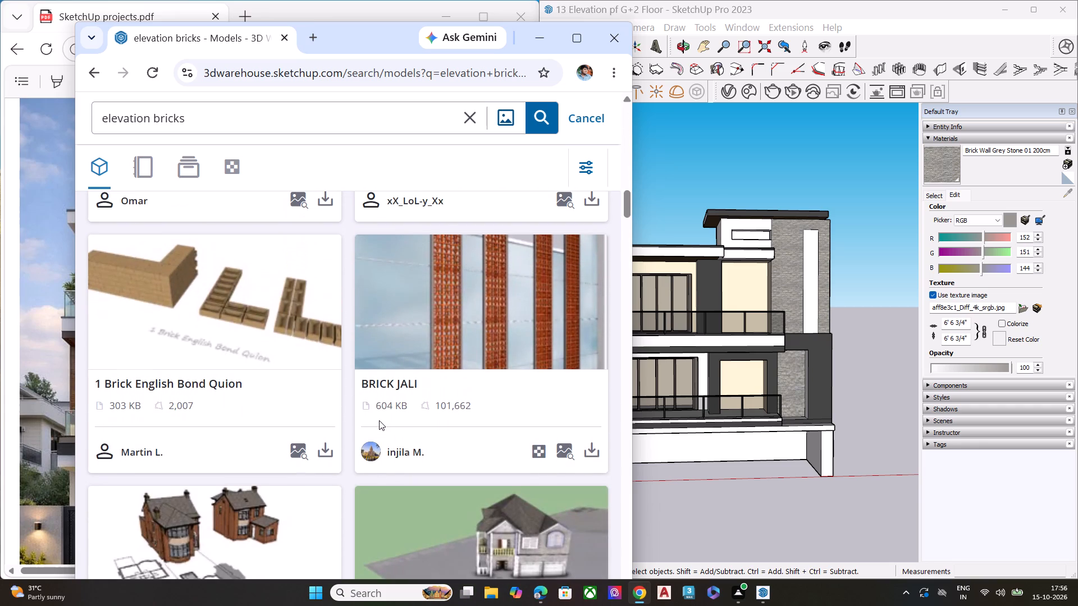
scroll(440, 397, down, 1)
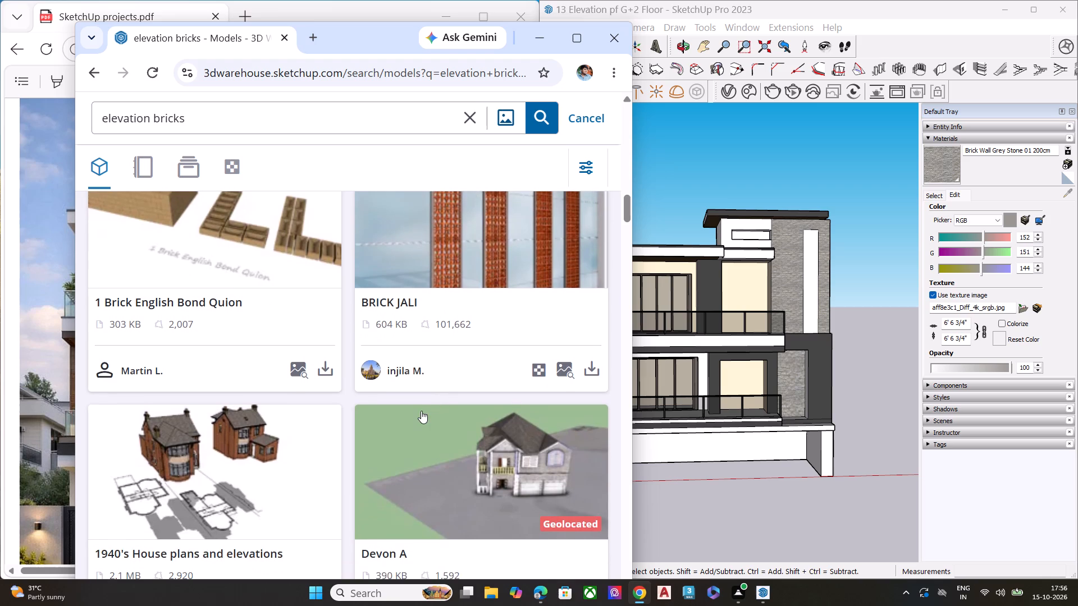
scroll(488, 343, down, 5)
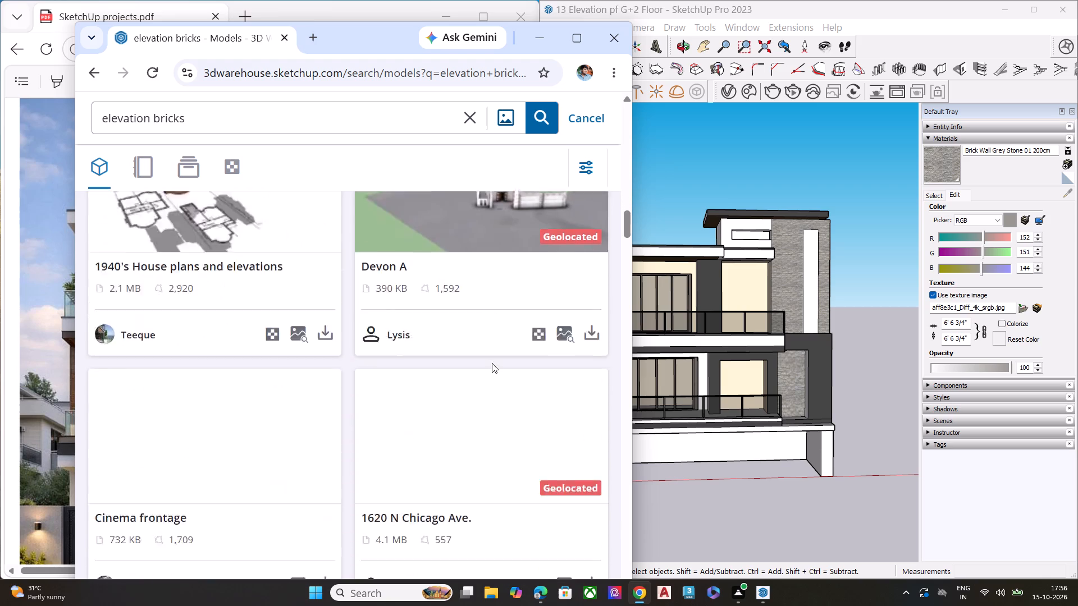
Replace the 3D Warehouse search with "brick jail".
click(472, 128)
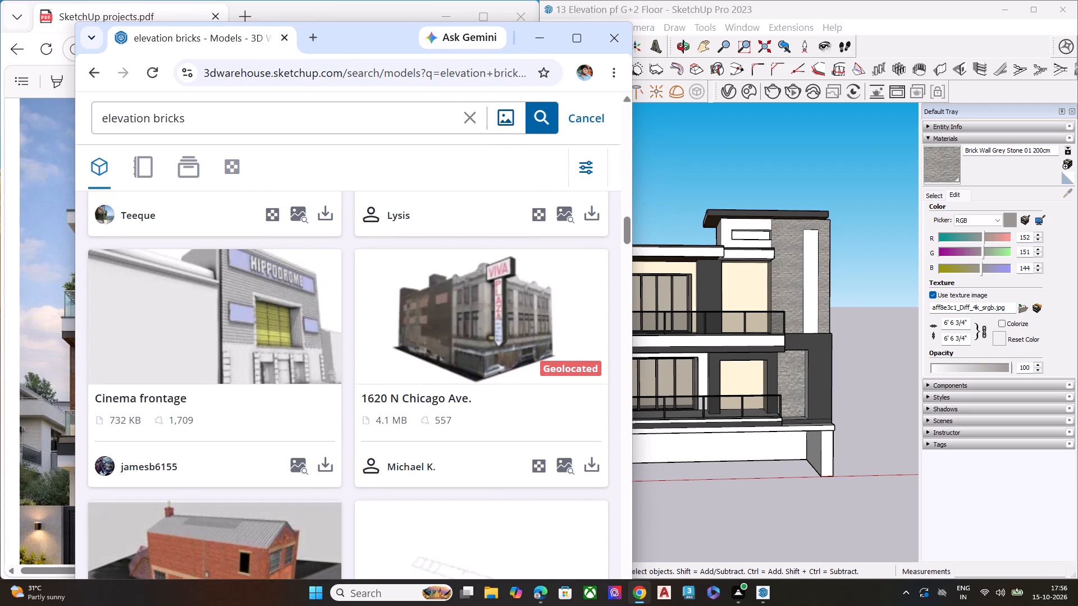
key(r)
key(BackSpace)
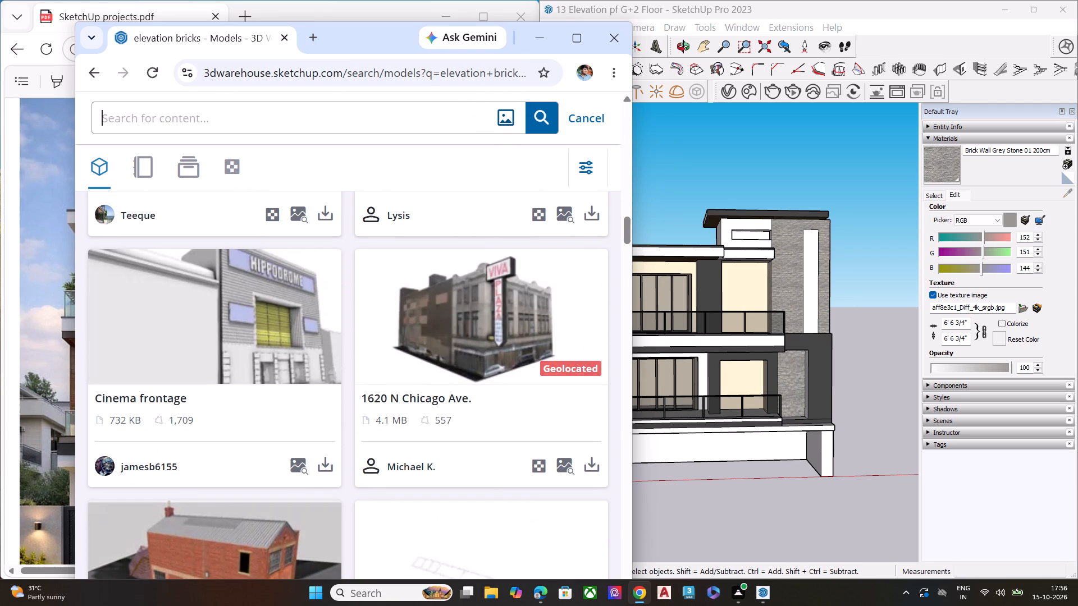
text(brick jail)
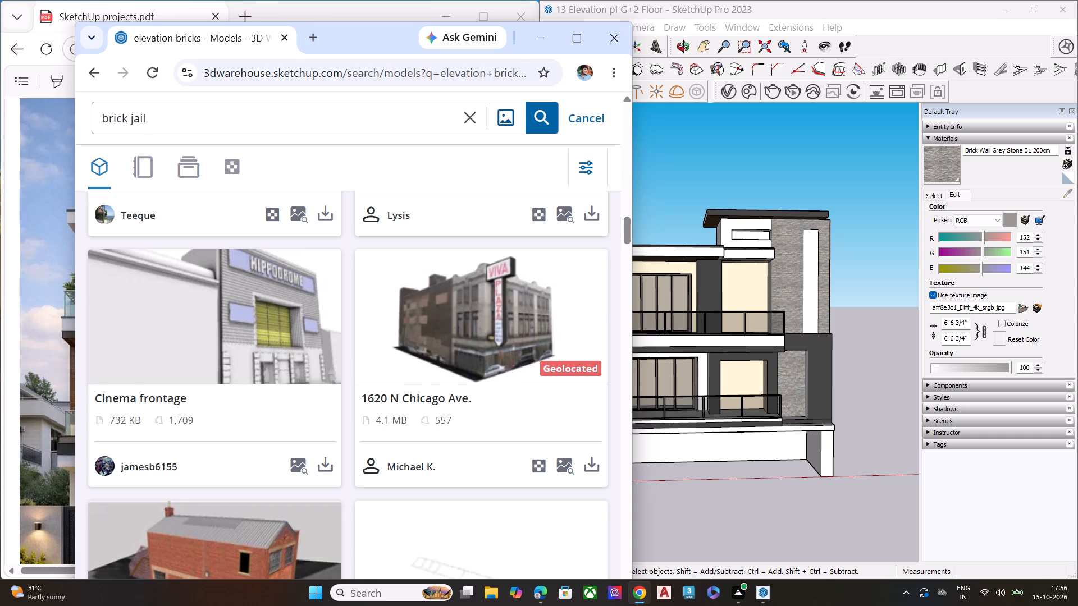
key(Return)
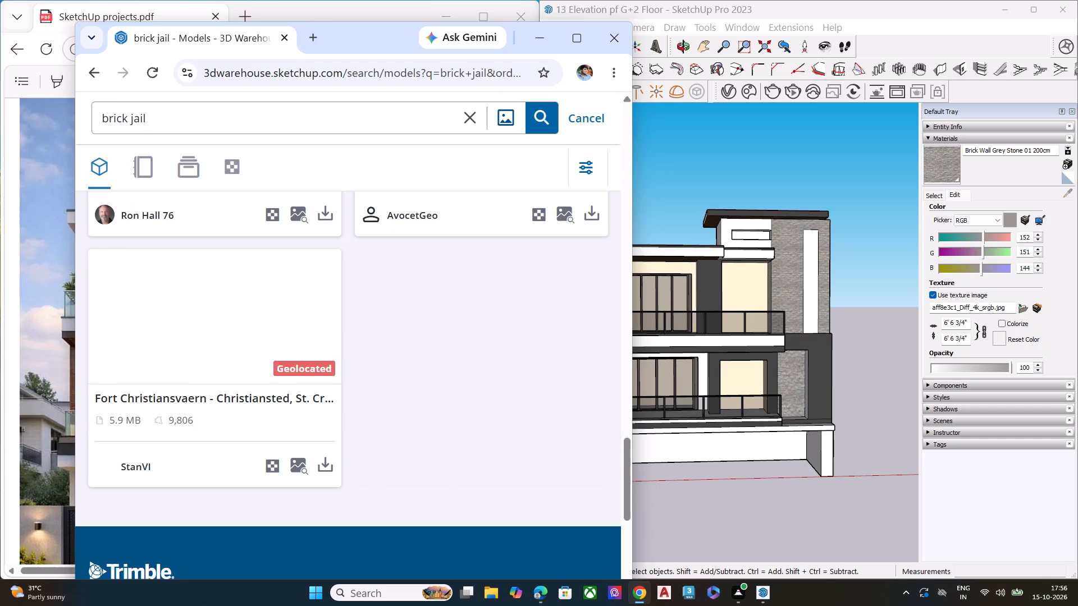